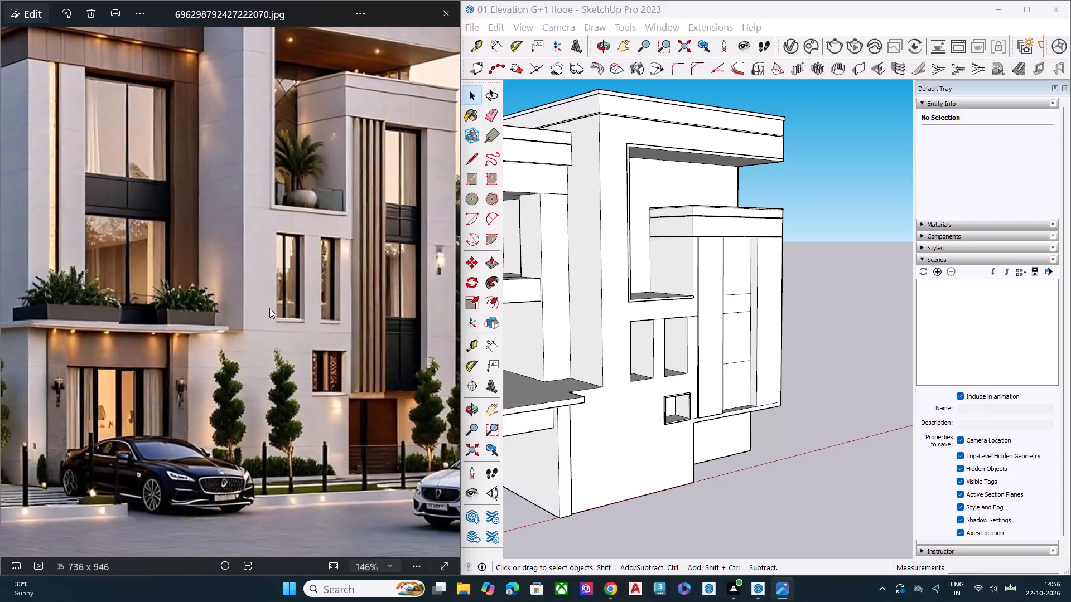
Lower the sill of the wider tall window opening slightly with Push/Pull.
scroll(269, 308, "down", 2)
scroll(269, 308, "up", 1)
scroll(269, 308, "down", 4)
scroll(653, 282, "down", 7)
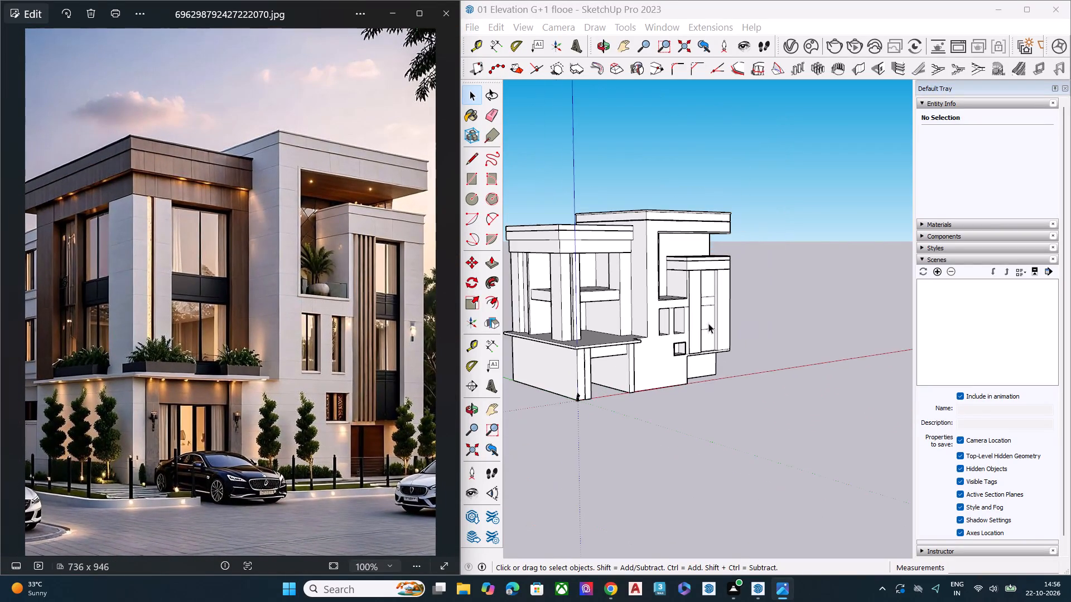
scroll(708, 323, "down", 1)
middle_click_drag(630, 342, 625, 285)
scroll(639, 307, "up", 1)
scroll(640, 308, "down", 1)
scroll(644, 311, "up", 8)
scroll(703, 310, "up", 1)
scroll(703, 310, "down", 1)
scroll(703, 310, "up", 6)
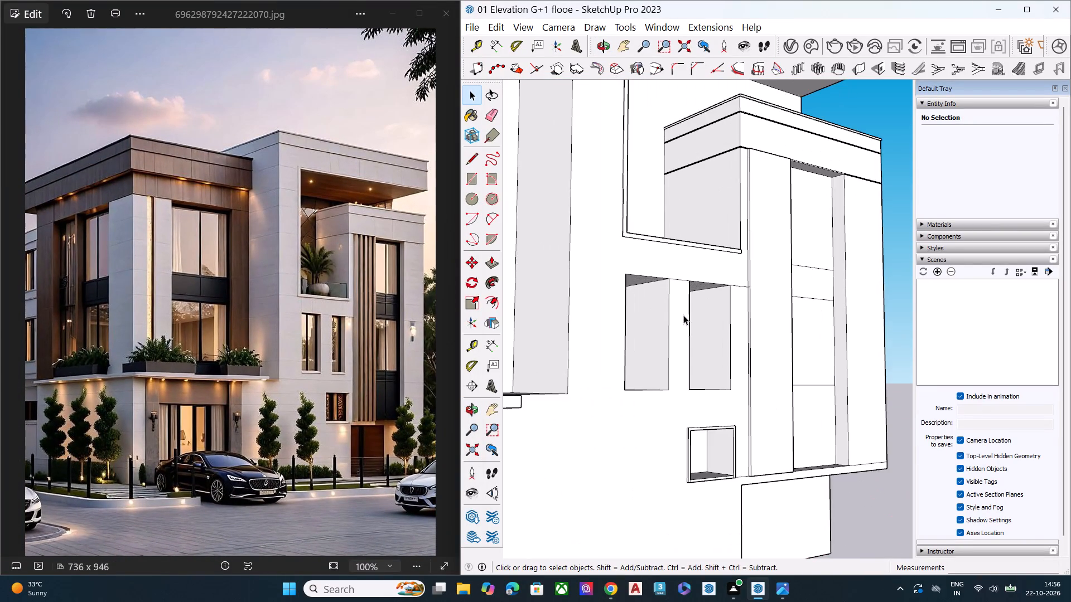
middle_click_drag(675, 317, 688, 422)
scroll(688, 417, "up", 5)
middle_click_drag(635, 356, 634, 284)
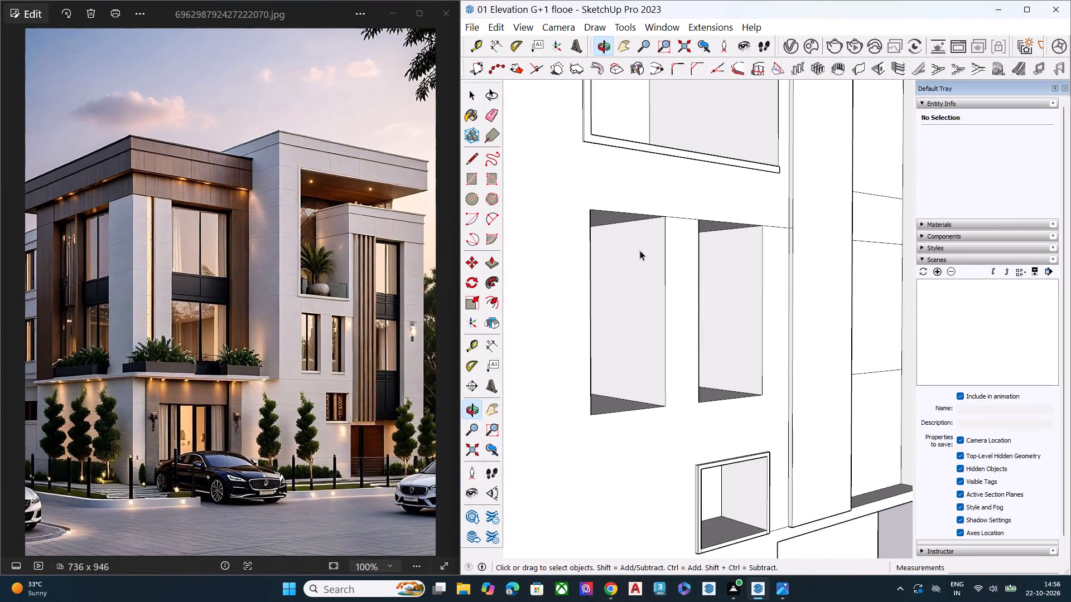
middle_click_drag(630, 399, 636, 421)
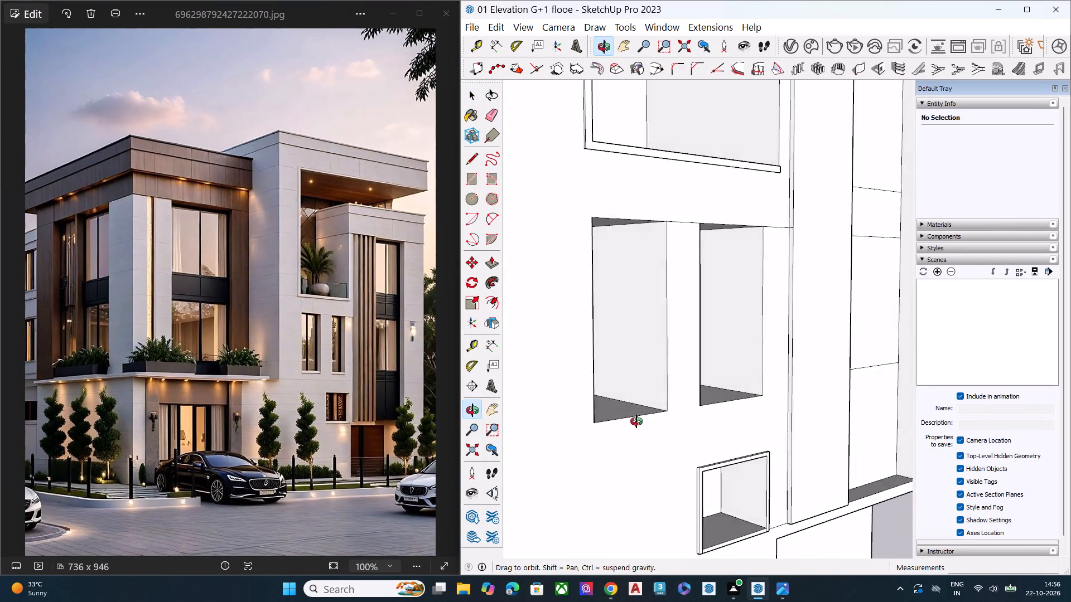
middle_click_drag(636, 421, 644, 450)
left_click(624, 424)
key("p")
left_click(624, 424)
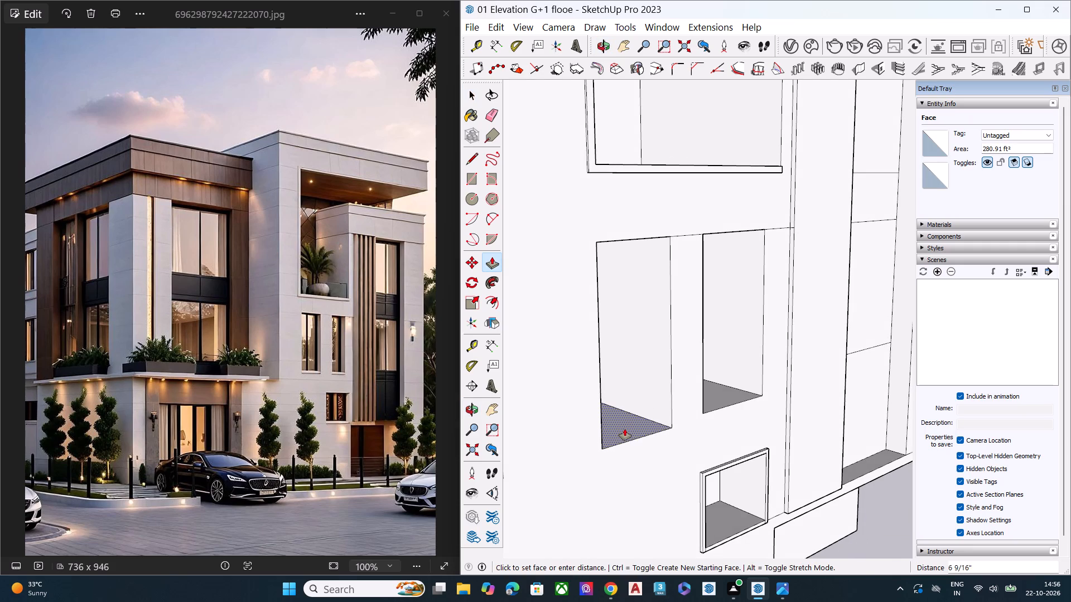
left_click(626, 431)
Push/Pull the sill of the narrower tall window opening level with the sill of the wider opening beside it.
key("space")
left_click(721, 399)
key("p")
left_click(721, 399)
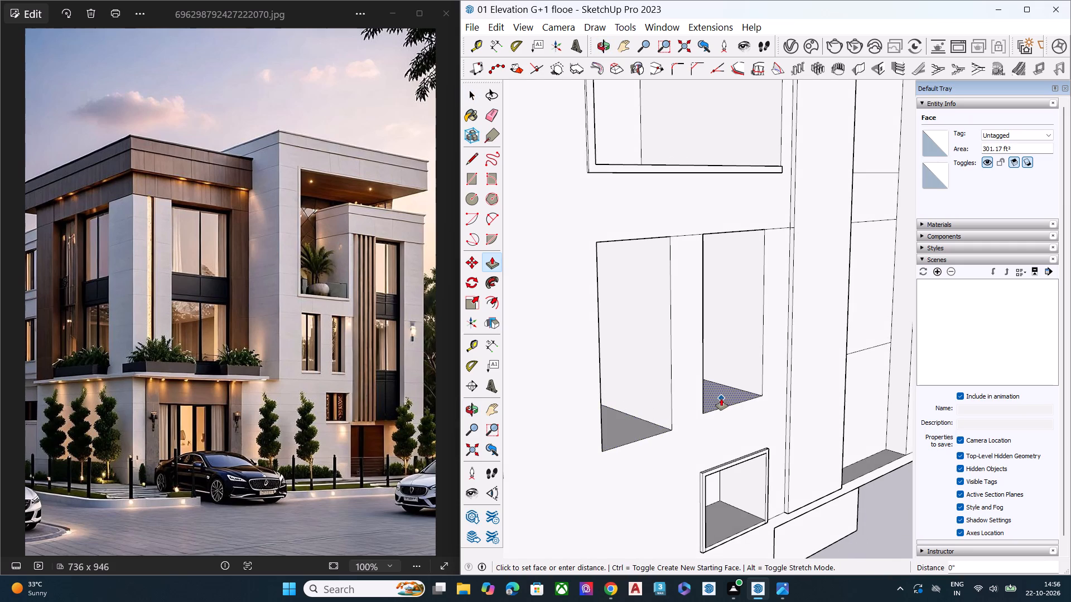
left_click(670, 427)
key("space")
scroll(708, 390, "down", 1)
scroll(718, 392, "up", 1)
scroll(740, 393, "down", 1)
scroll(741, 393, "up", 1)
scroll(753, 394, "down", 1)
middle_click_drag(779, 382, 789, 324)
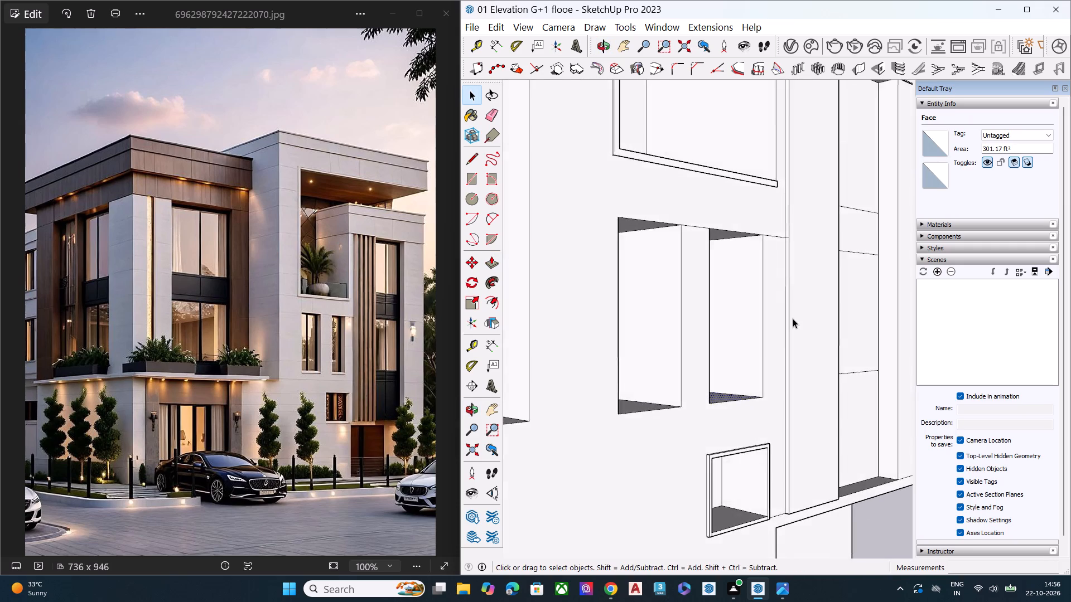
scroll(793, 318, "down", 8)
left_click(886, 493)
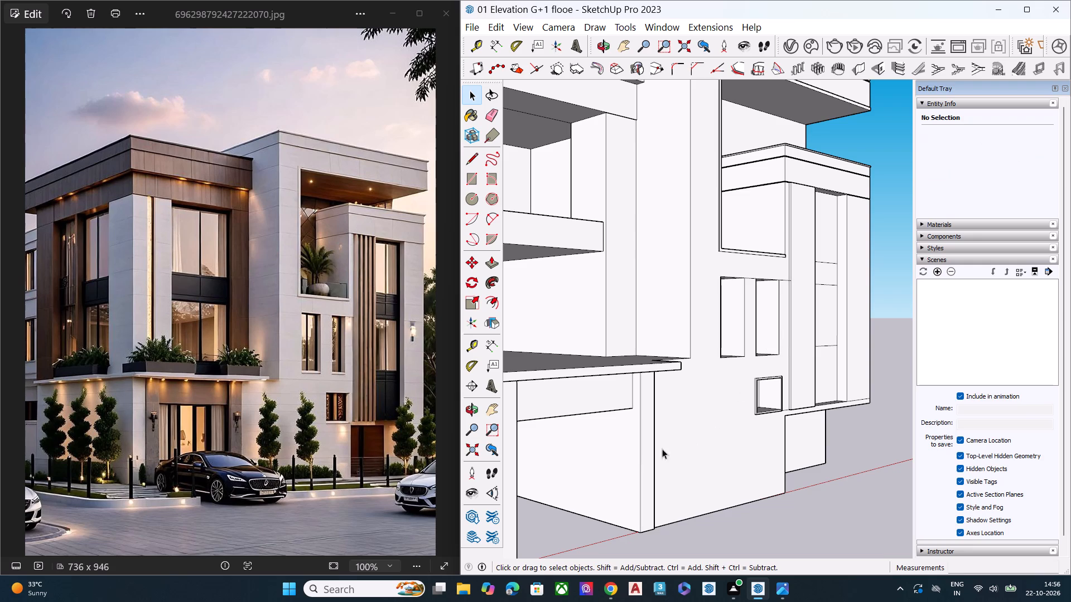
Compare the model's overall massing with the reference photo, examining the terrace slab above the ground floor.
middle_click_drag(701, 402, 562, 423)
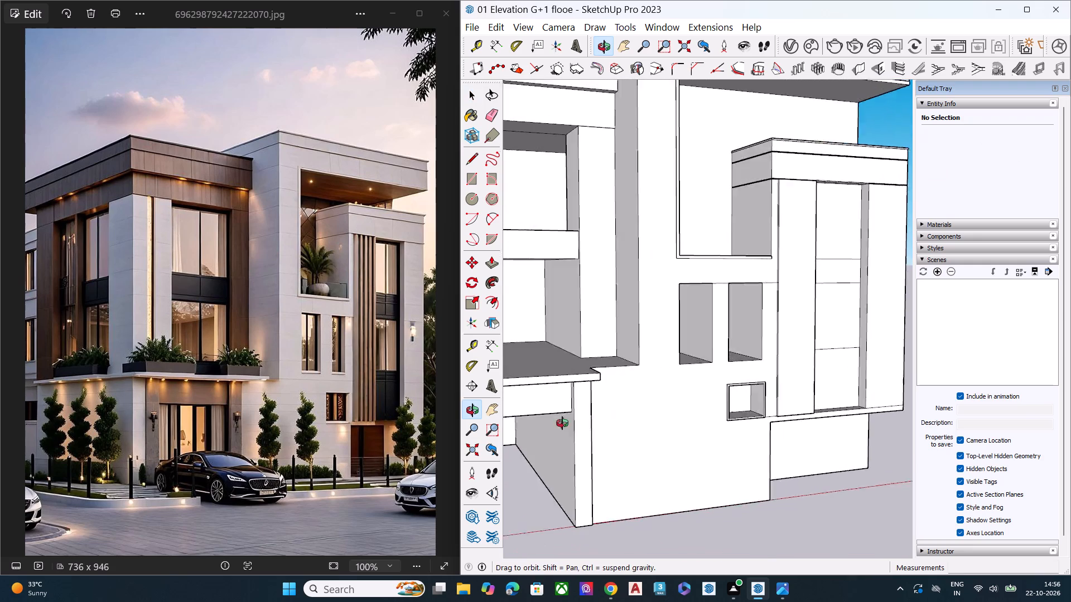
middle_click_drag(562, 423, 807, 413)
scroll(809, 414, "down", 5)
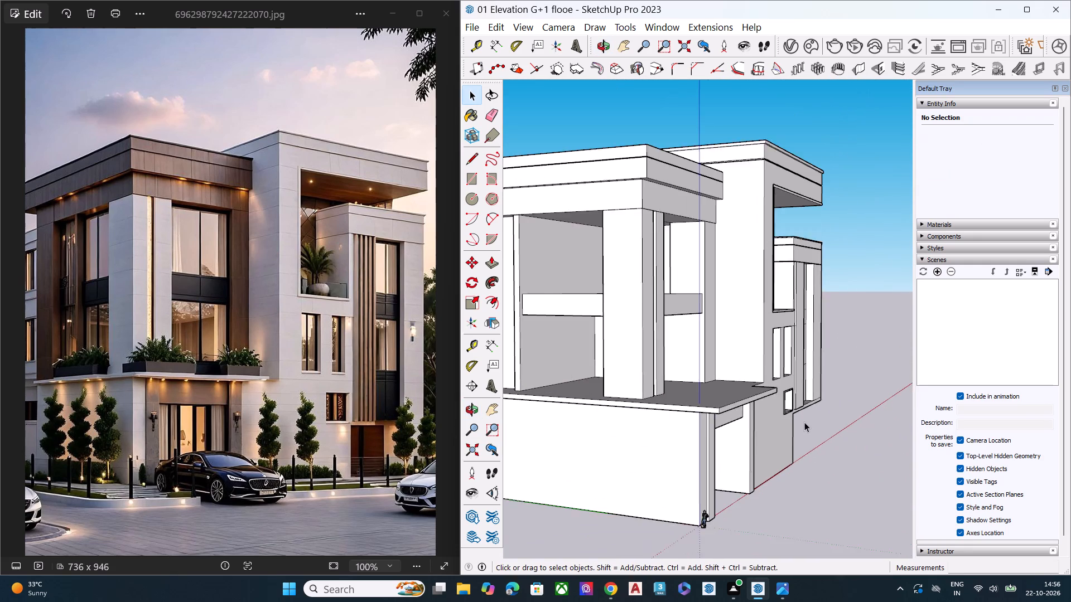
scroll(804, 422, "down", 1)
scroll(740, 314, "down", 3)
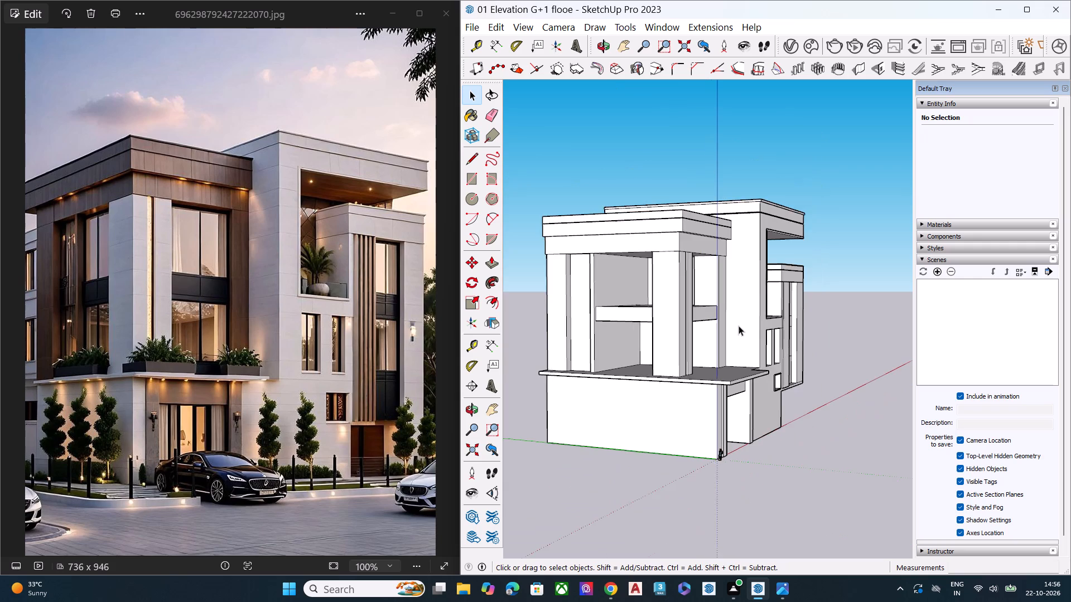
middle_click_drag(775, 355, 586, 373)
scroll(732, 276, "up", 7)
scroll(794, 319, "down", 6)
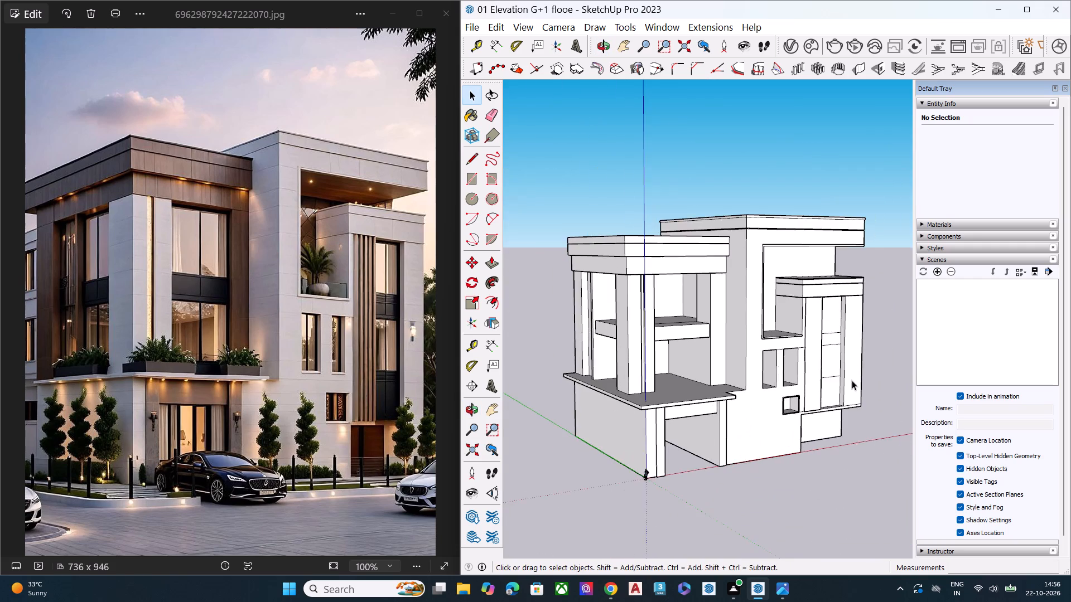
middle_click_drag(860, 374, 888, 333)
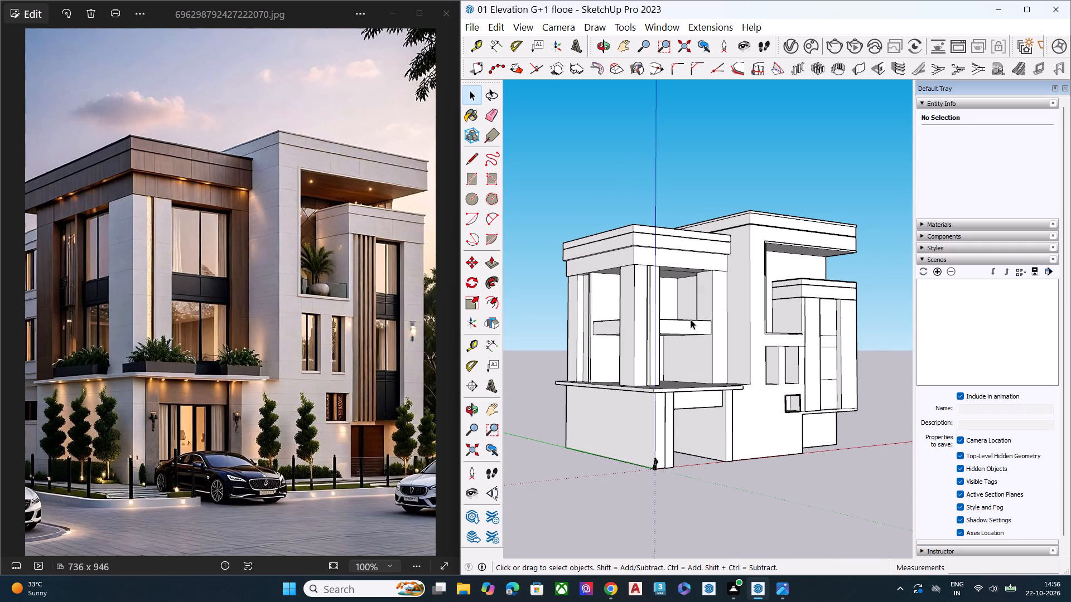
scroll(643, 284, "up", 5)
scroll(642, 294, "down", 6)
middle_click_drag(649, 358, 656, 409)
scroll(562, 302, "up", 4)
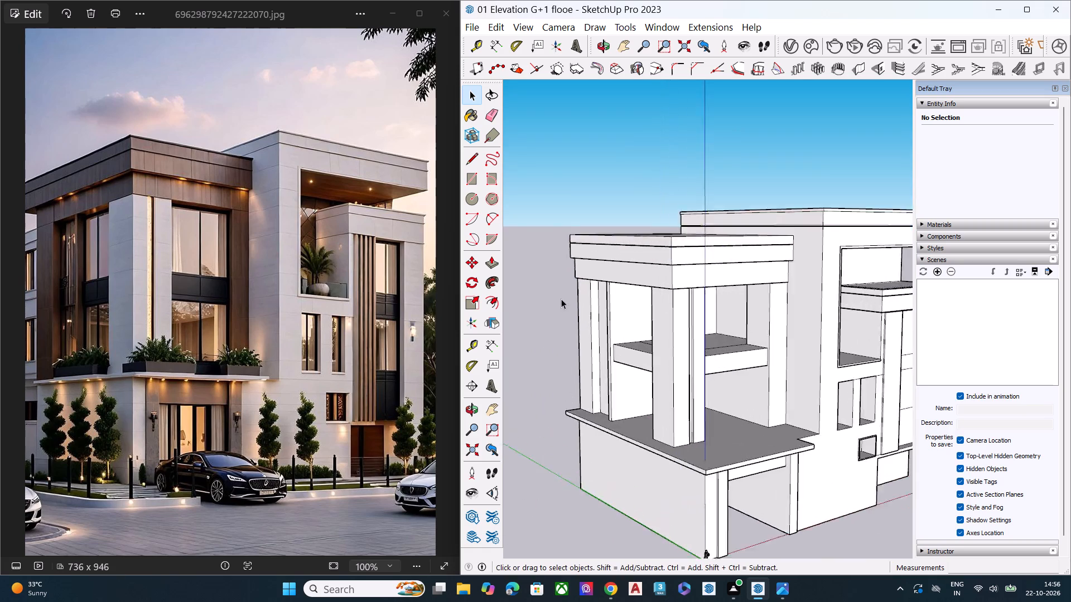
scroll(561, 299, "up", 3)
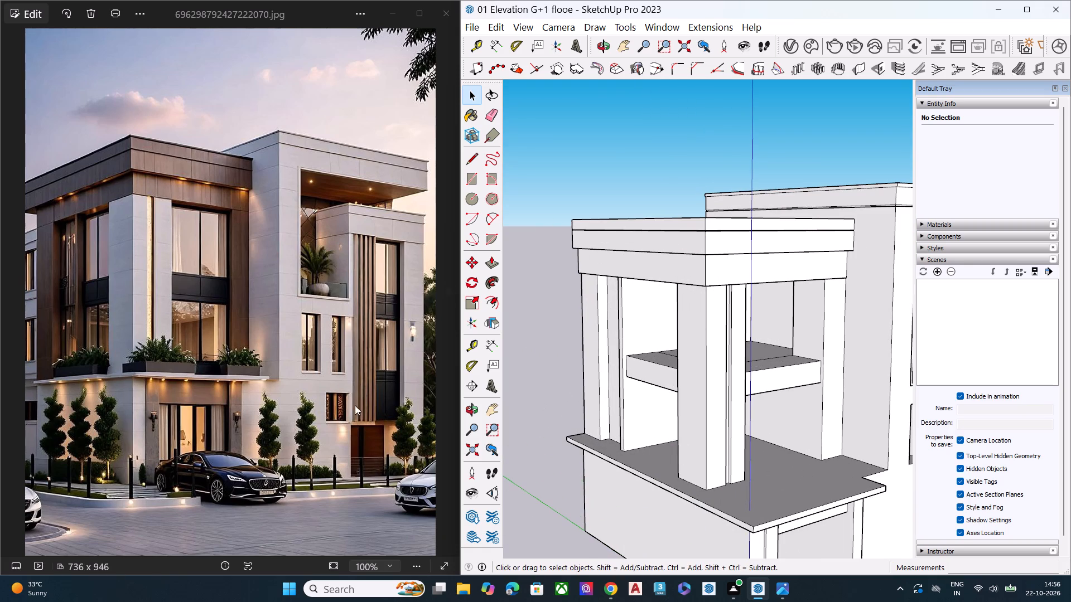
scroll(129, 409, "up", 6)
scroll(58, 415, "down", 1)
scroll(58, 415, "up", 3)
scroll(442, 339, "down", 7)
middle_click_drag(585, 387, 577, 457)
scroll(578, 442, "up", 5)
scroll(578, 462, "down", 3)
scroll(578, 462, "up", 2)
scroll(609, 420, "up", 8)
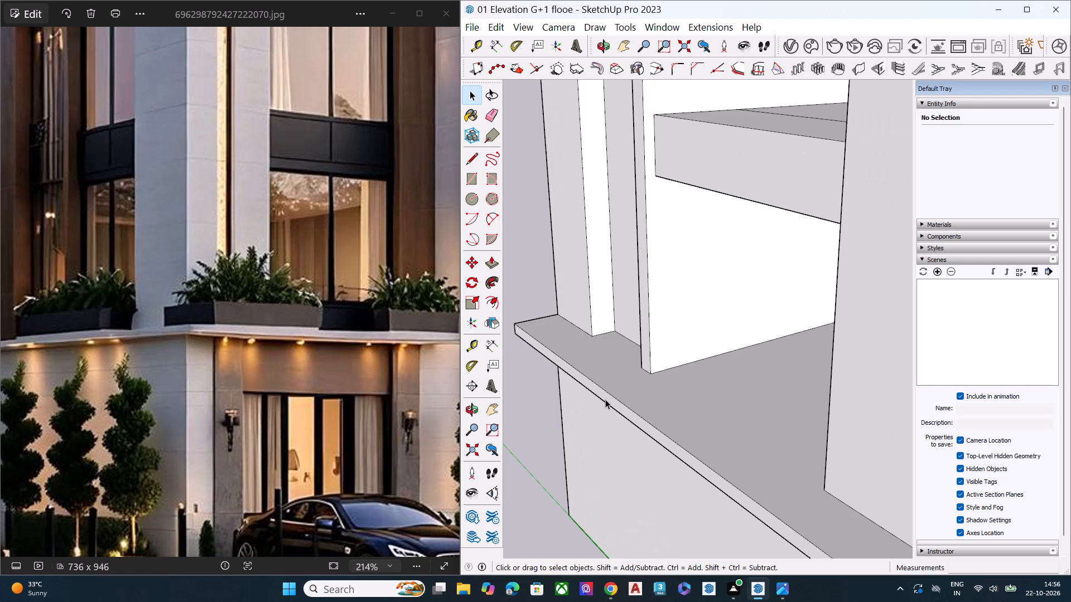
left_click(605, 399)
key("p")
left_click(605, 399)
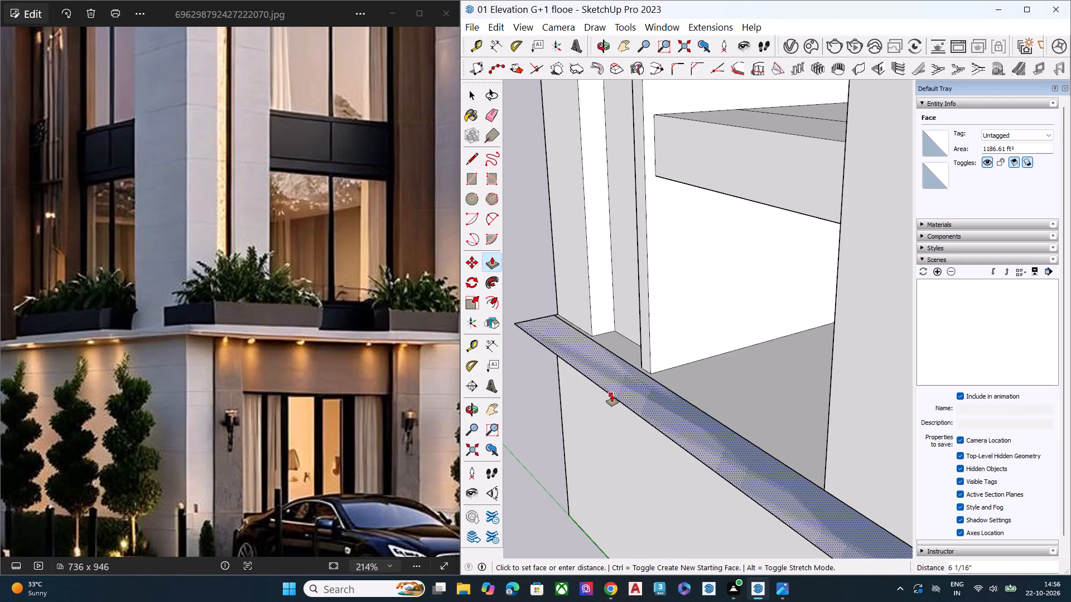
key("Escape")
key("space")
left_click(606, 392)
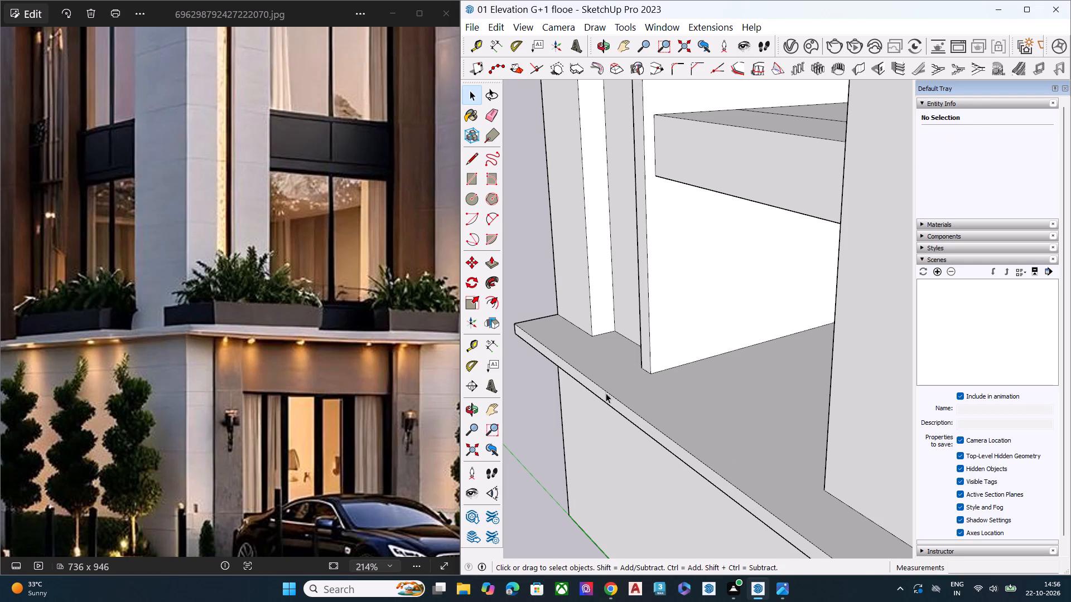
Push the long side edge of the first-floor terrace slab slightly inward to reduce its overhang.
left_click(610, 399)
key("p")
left_click(610, 399)
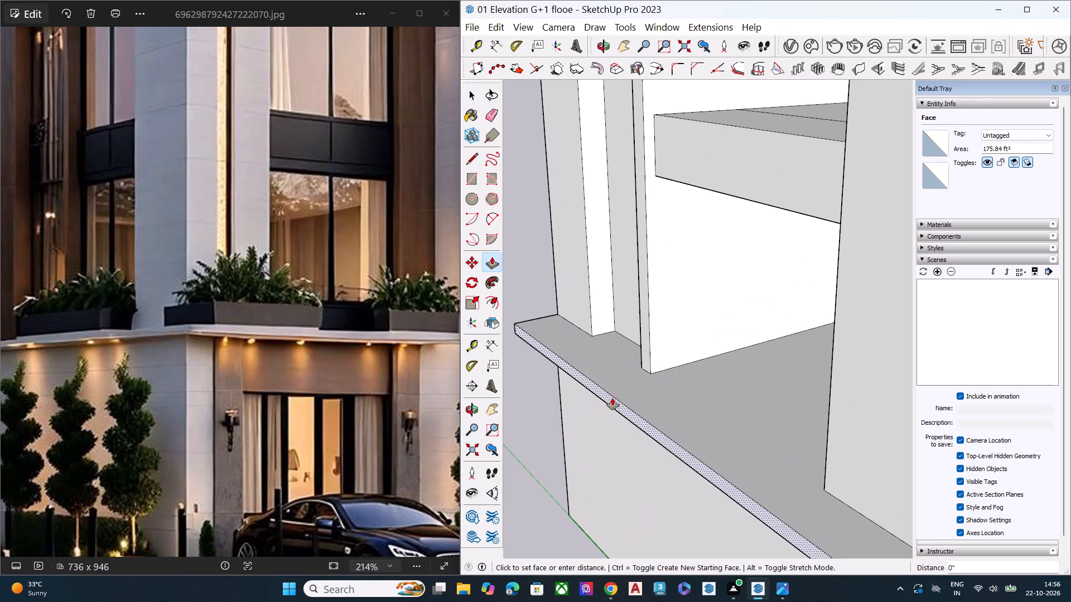
left_click(618, 395)
key("space")
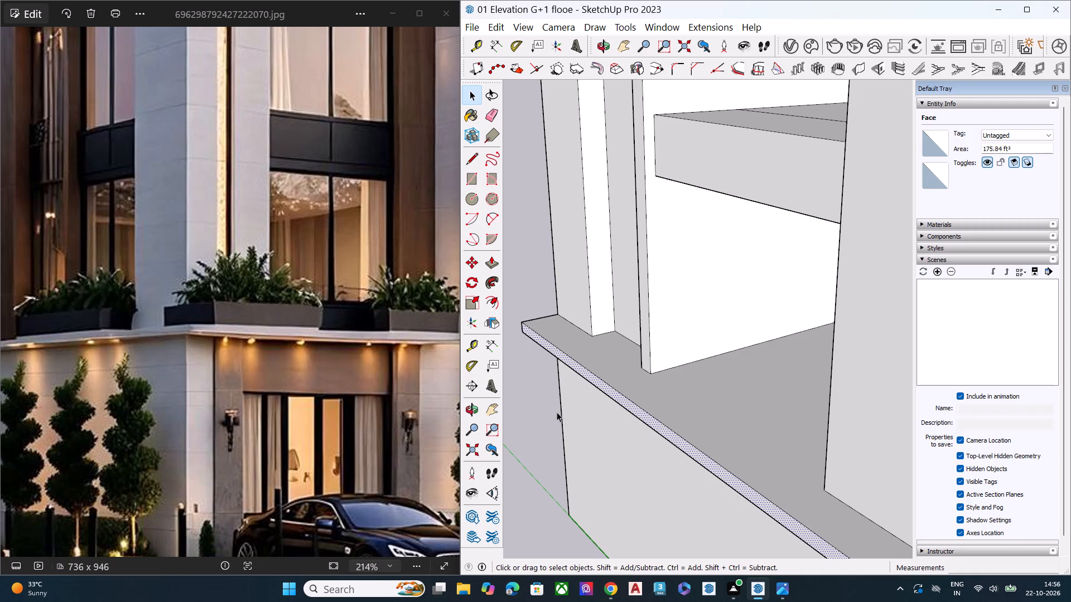
left_click(545, 409)
Examine the terrace slab, its corner and the entrance opening below against the reference photo.
scroll(557, 376, "down", 6)
middle_click_drag(602, 387, 603, 336)
scroll(568, 314, "down", 8)
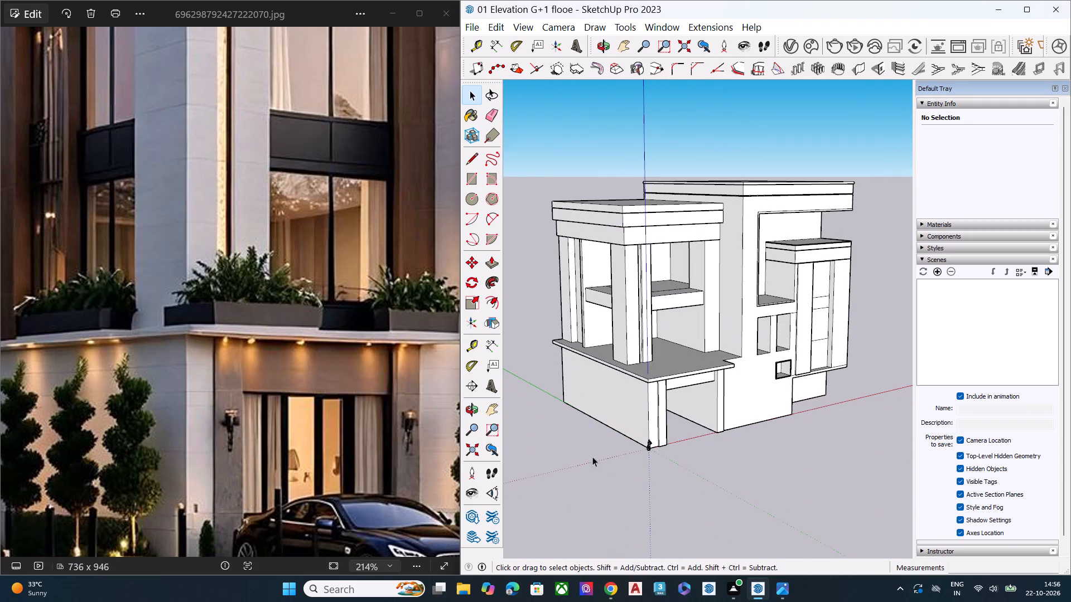
left_click(591, 503)
middle_click_drag(637, 428, 664, 516)
scroll(703, 453, "up", 3)
scroll(689, 417, "down", 2)
scroll(686, 416, "up", 7)
middle_click_drag(655, 388, 633, 401)
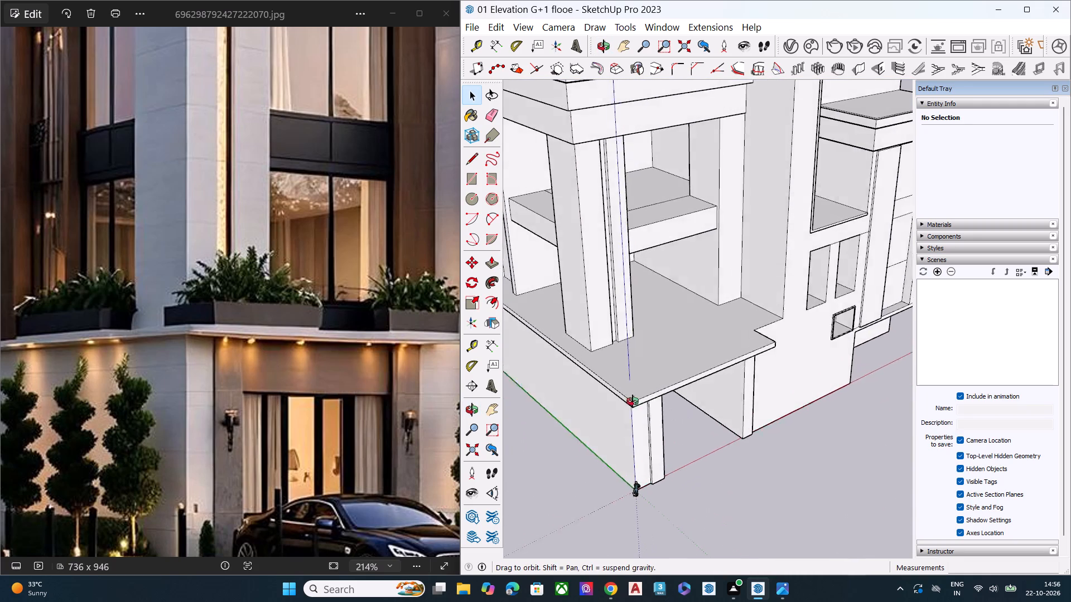
middle_click_drag(633, 401, 388, 497)
scroll(610, 467, "up", 1)
scroll(394, 340, "down", 1)
middle_click_drag(457, 236, 552, 140)
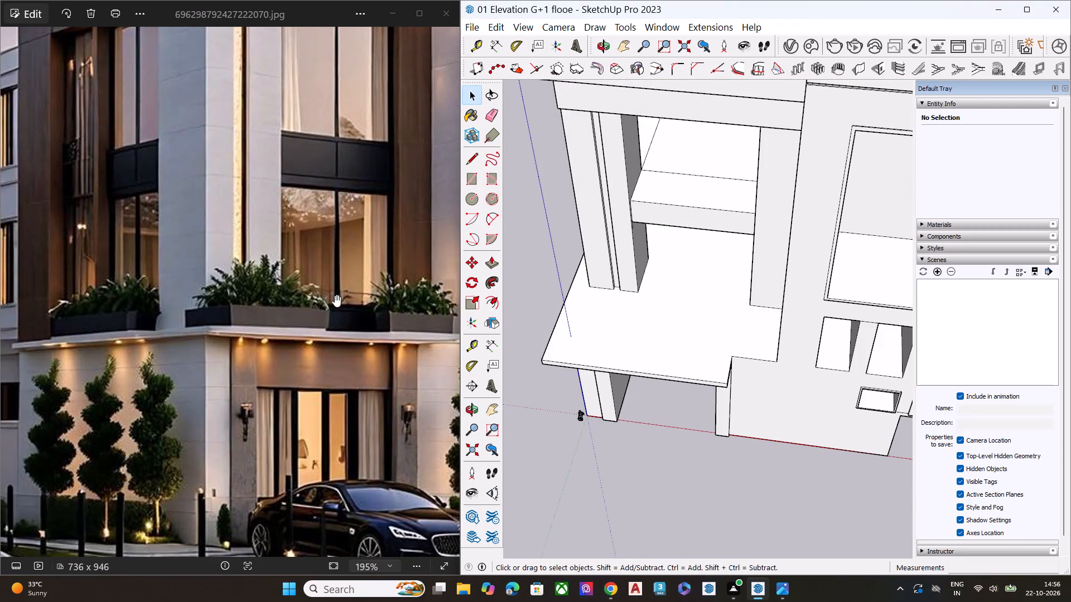
scroll(281, 328, "down", 8)
scroll(665, 314, "down", 4)
middle_click_drag(702, 315, 720, 269)
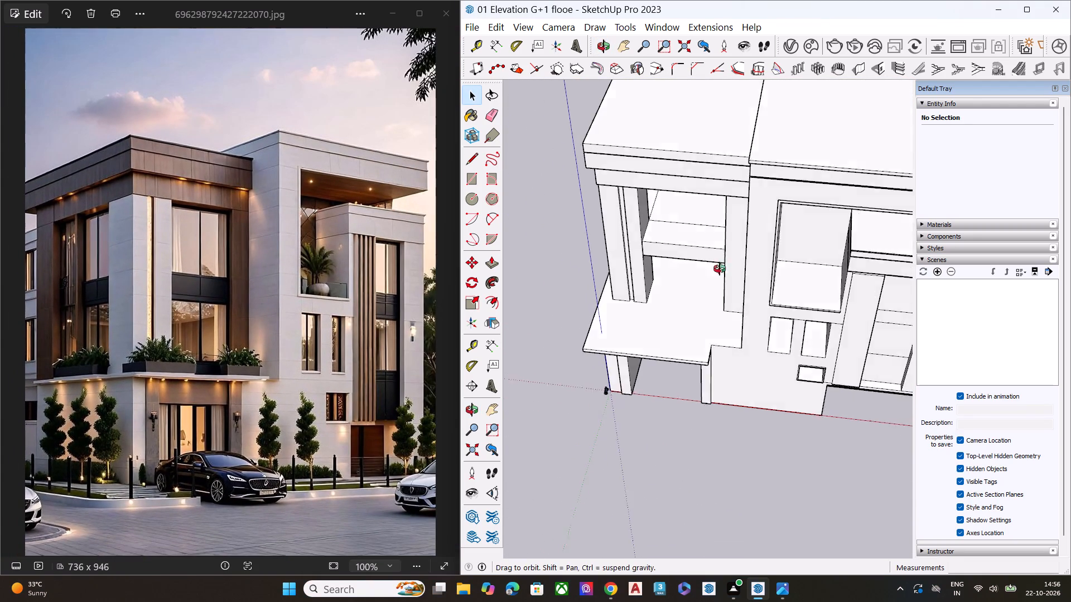
middle_click_drag(720, 269, 909, 147)
scroll(768, 163, "up", 3)
scroll(764, 154, "down", 1)
scroll(764, 154, "up", 8)
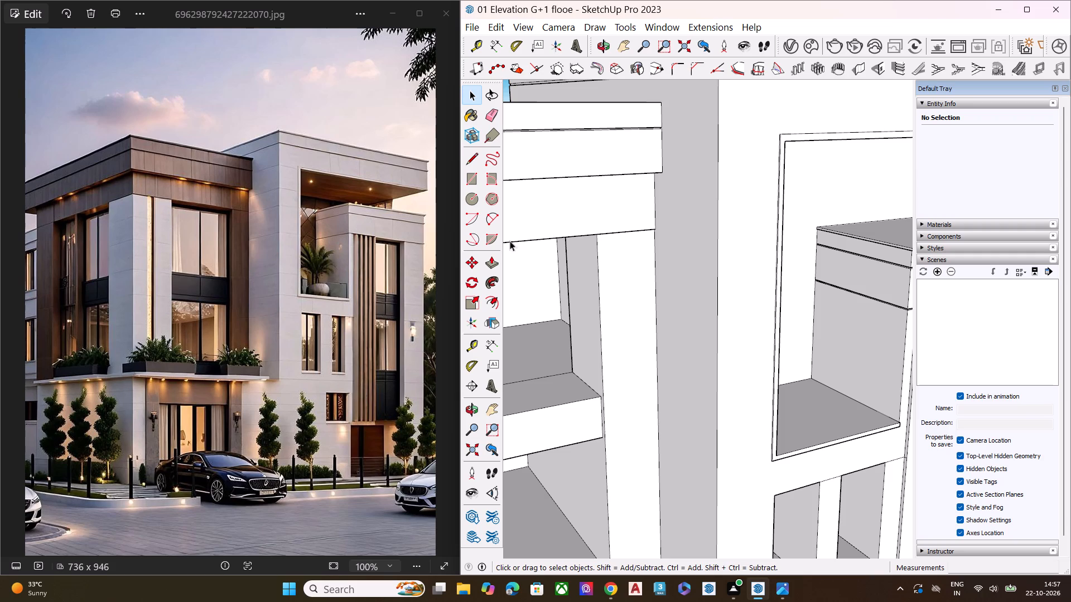
Examine the roof bands, columns and window openings from several angles against the reference photo.
scroll(729, 287, "down", 5)
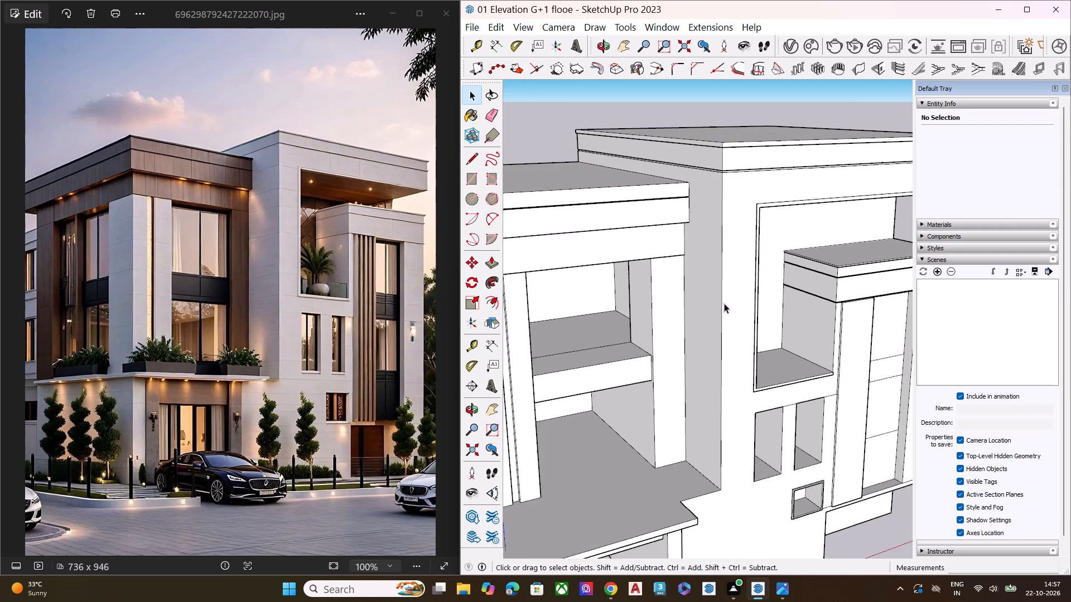
scroll(724, 303, "down", 2)
middle_click_drag(749, 328, 911, 240)
middle_click_drag(768, 322, 788, 293)
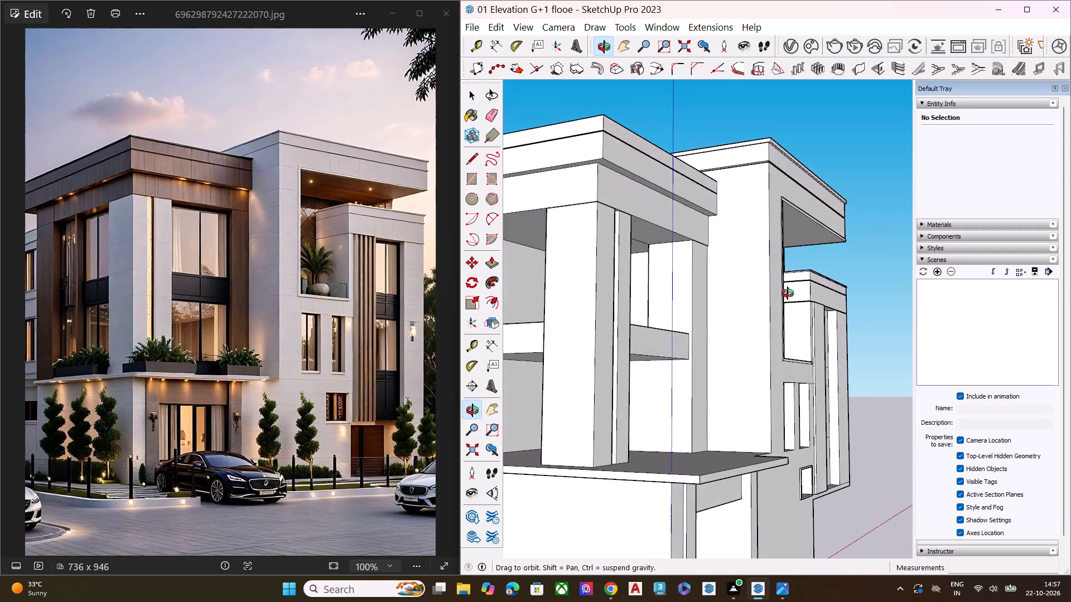
middle_click_drag(788, 293, 714, 336)
scroll(734, 307, "up", 1)
scroll(755, 288, "down", 6)
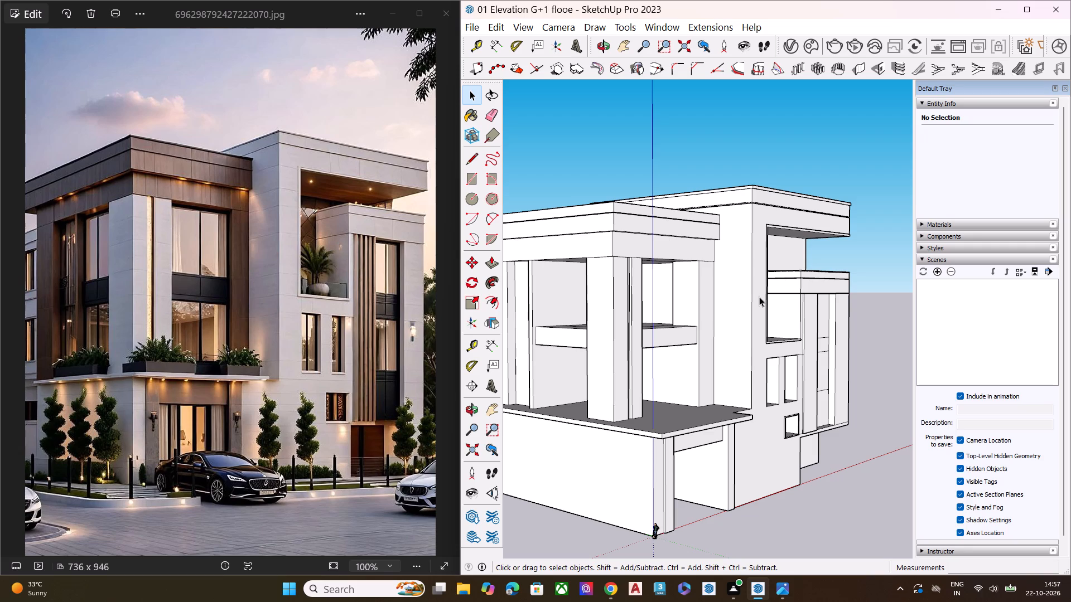
scroll(614, 312, "down", 4)
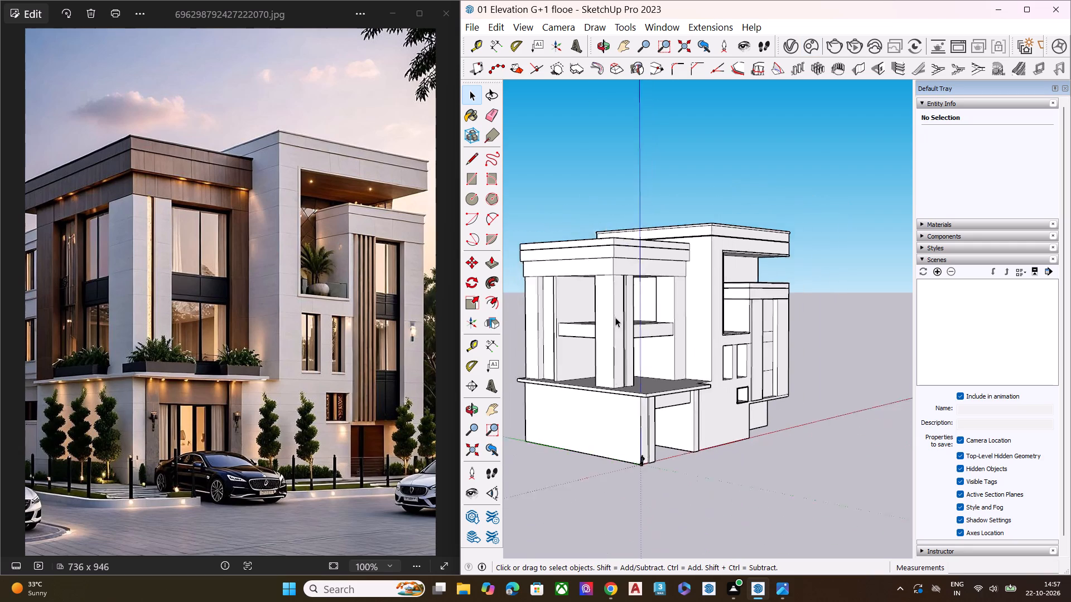
scroll(615, 317, "down", 1)
middle_click_drag(667, 394, 670, 459)
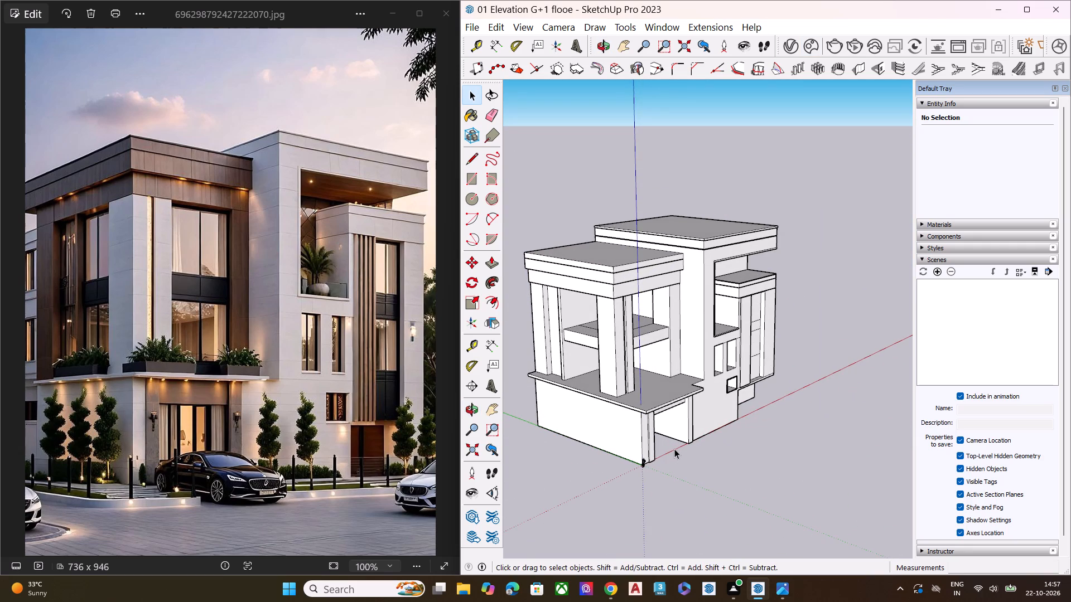
scroll(651, 364, "down", 5)
middle_click_drag(668, 376, 639, 288)
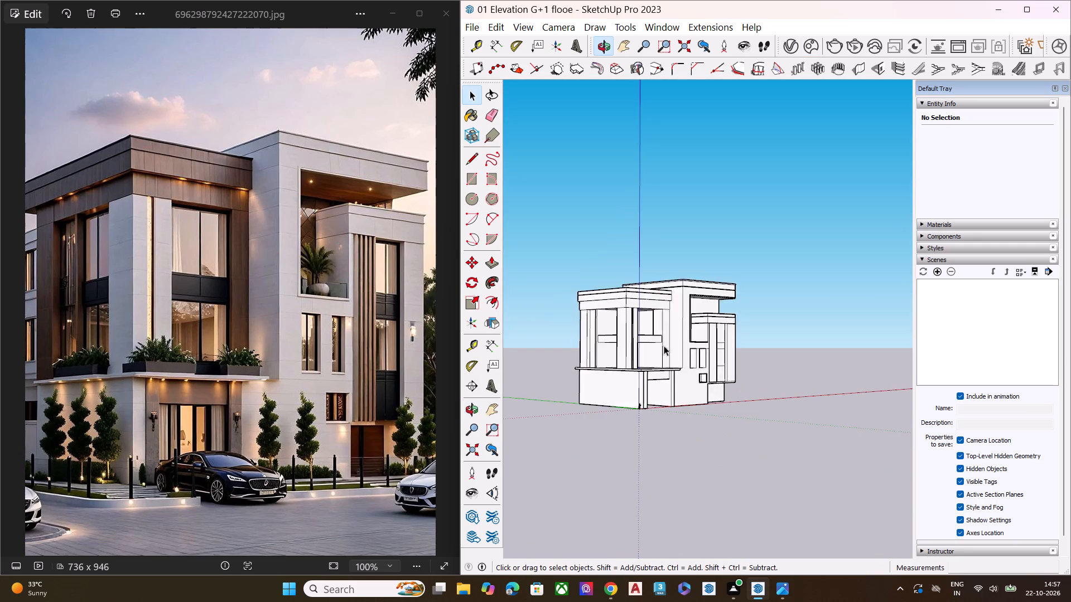
scroll(672, 344, "up", 7)
middle_click_drag(743, 319, 770, 271)
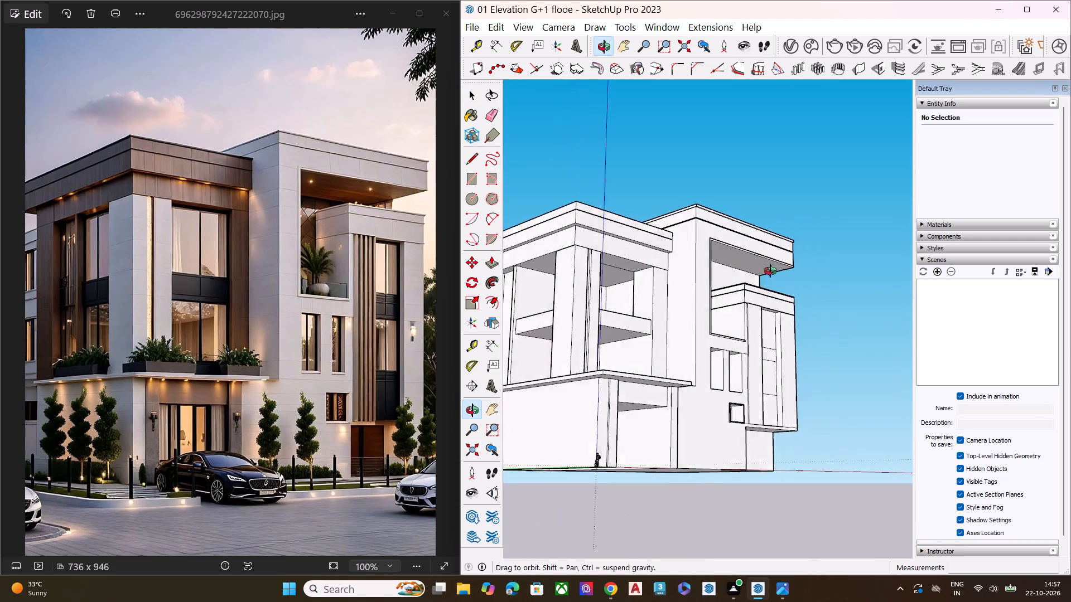
middle_click_drag(770, 271, 837, 403)
scroll(687, 292, "up", 8)
middle_click_drag(698, 254, 677, 227)
scroll(659, 233, "down", 7)
middle_click_drag(692, 236, 671, 193)
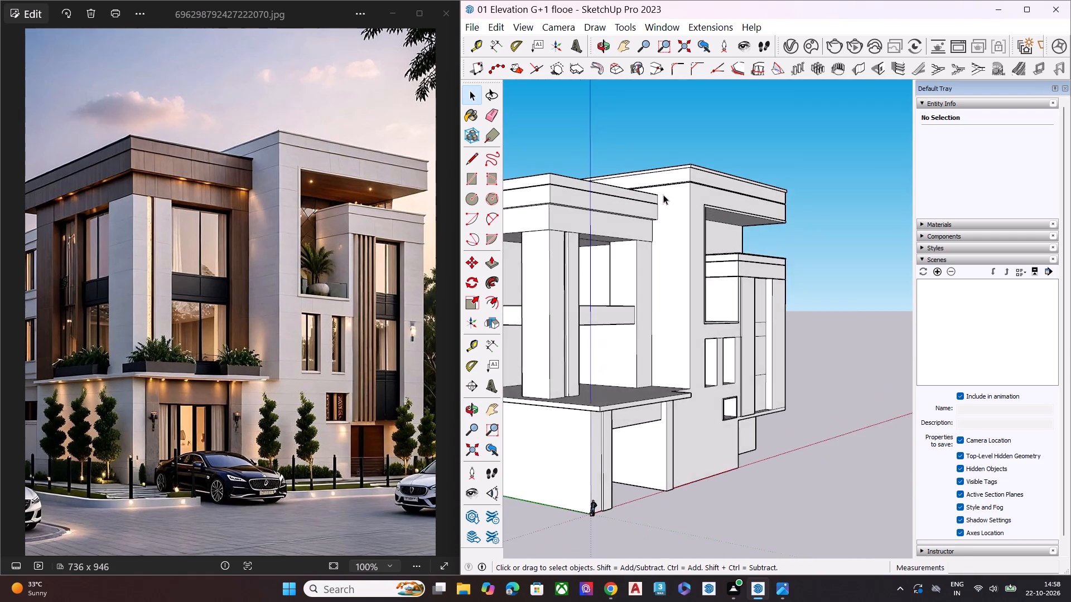
scroll(662, 195, "up", 1)
scroll(526, 208, "up", 2)
scroll(67, 204, "up", 11)
scroll(204, 207, "down", 3)
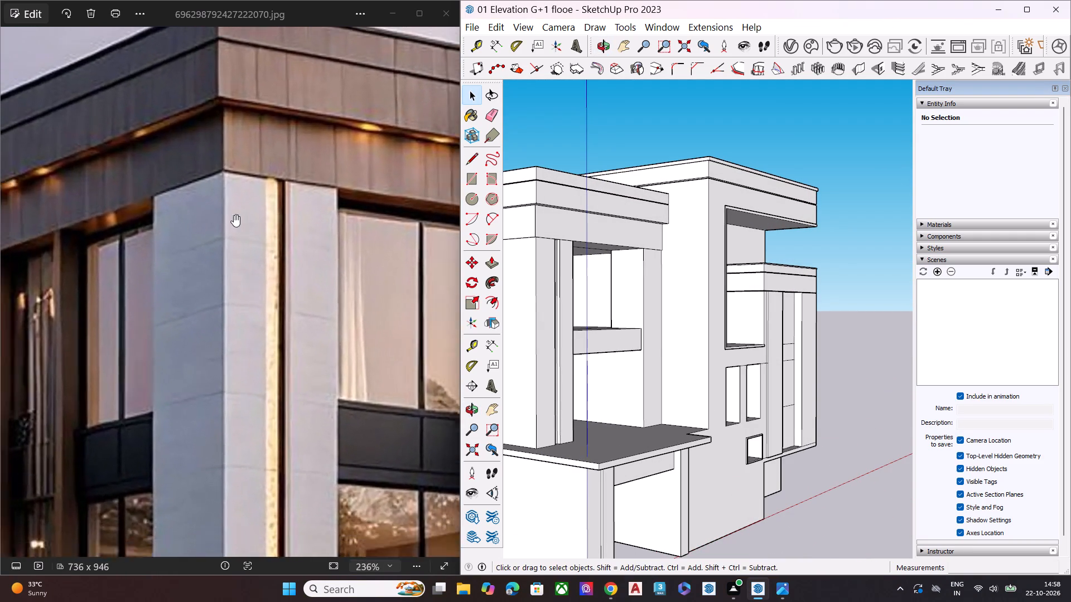
scroll(234, 215, "down", 11)
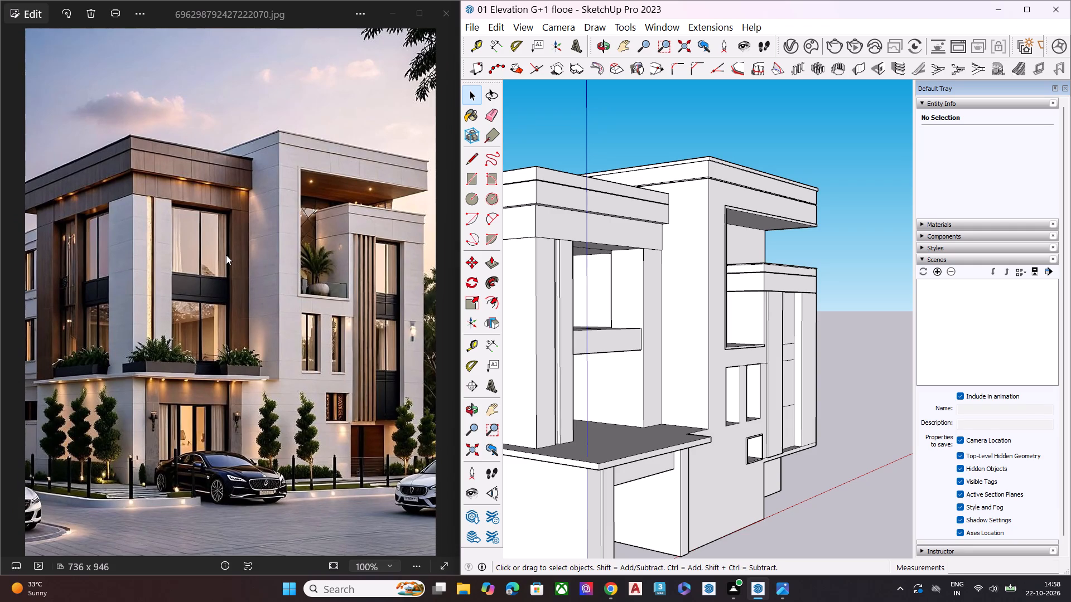
Examine the front opening above the terrace slab, its spandrel beam and columns against an enlarged view of the reference photo.
scroll(318, 250, "down", 5)
scroll(640, 326, "down", 3)
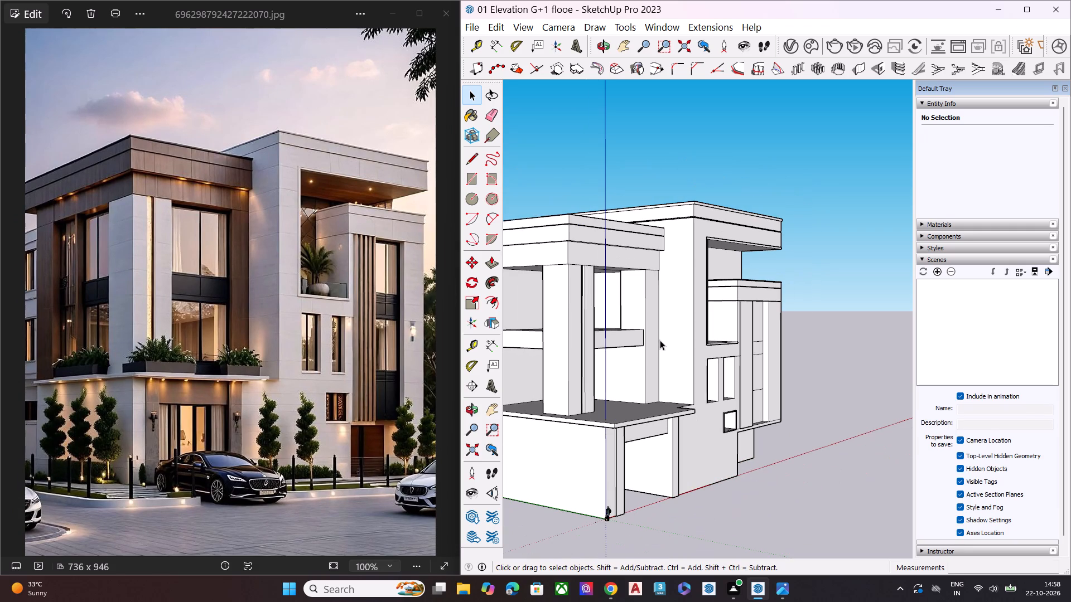
middle_click_drag(671, 347, 556, 321)
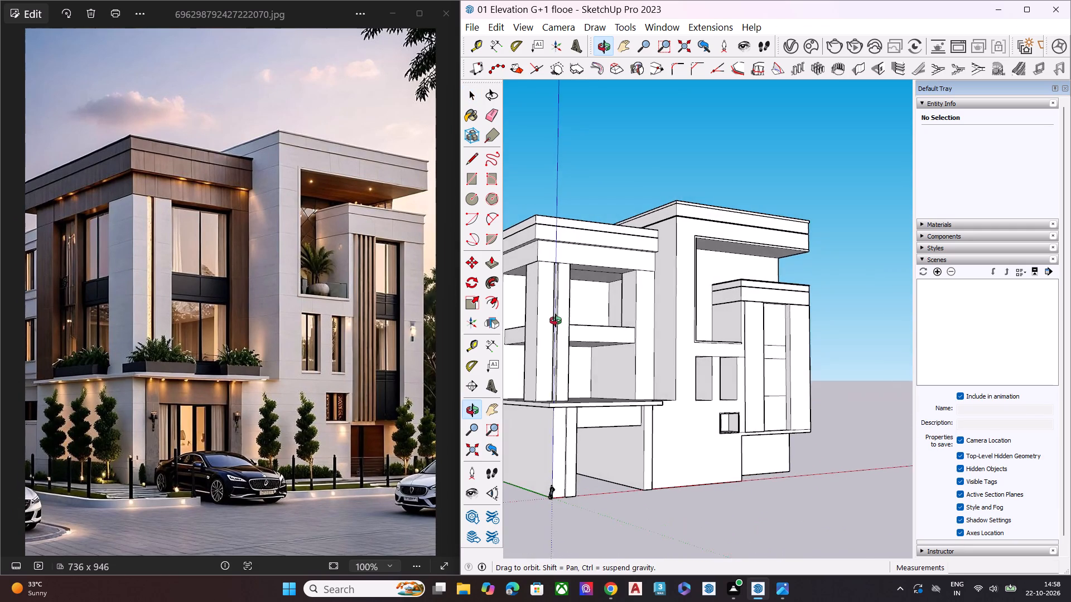
middle_click_drag(556, 321, 565, 355)
scroll(573, 396, "up", 6)
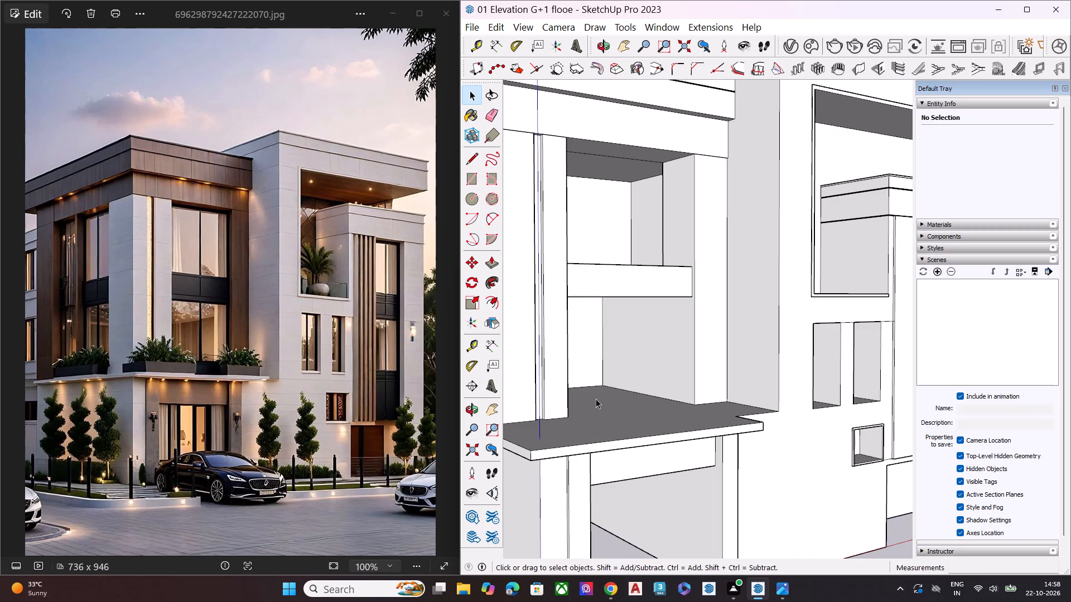
scroll(172, 381, "up", 3)
scroll(195, 380, "down", 1)
scroll(195, 380, "up", 2)
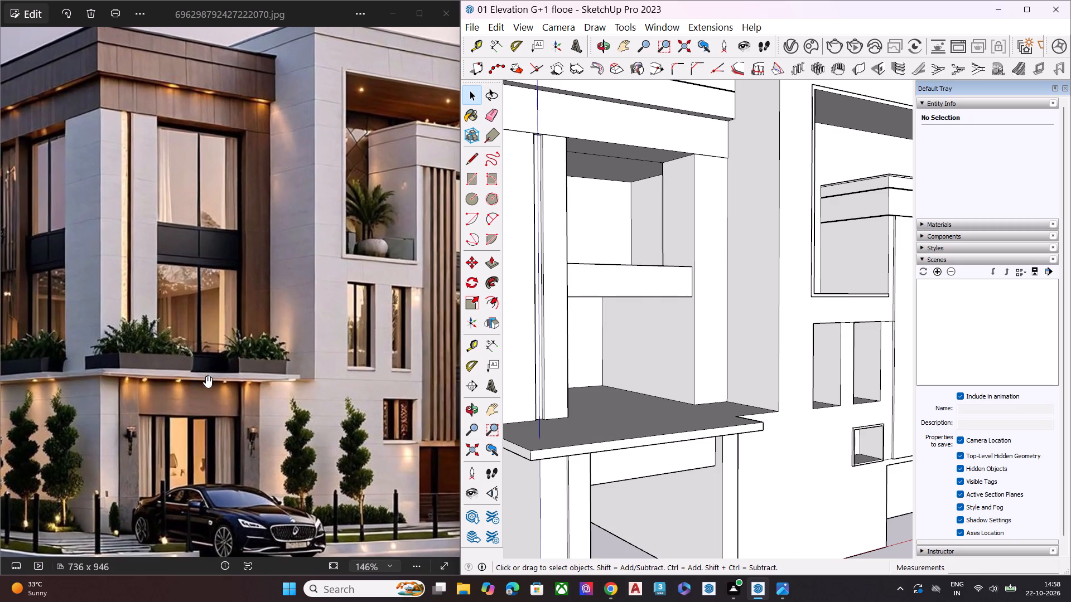
scroll(559, 379, "up", 1)
middle_click_drag(604, 391, 502, 552)
scroll(502, 552, "up", 1)
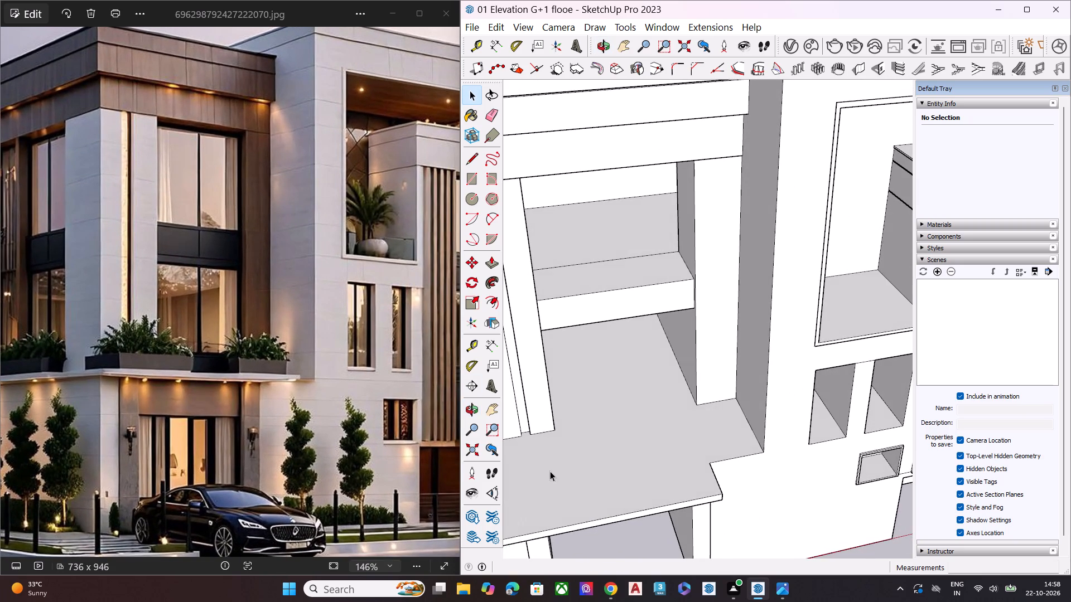
scroll(557, 458, "up", 3)
scroll(567, 401, "up", 2)
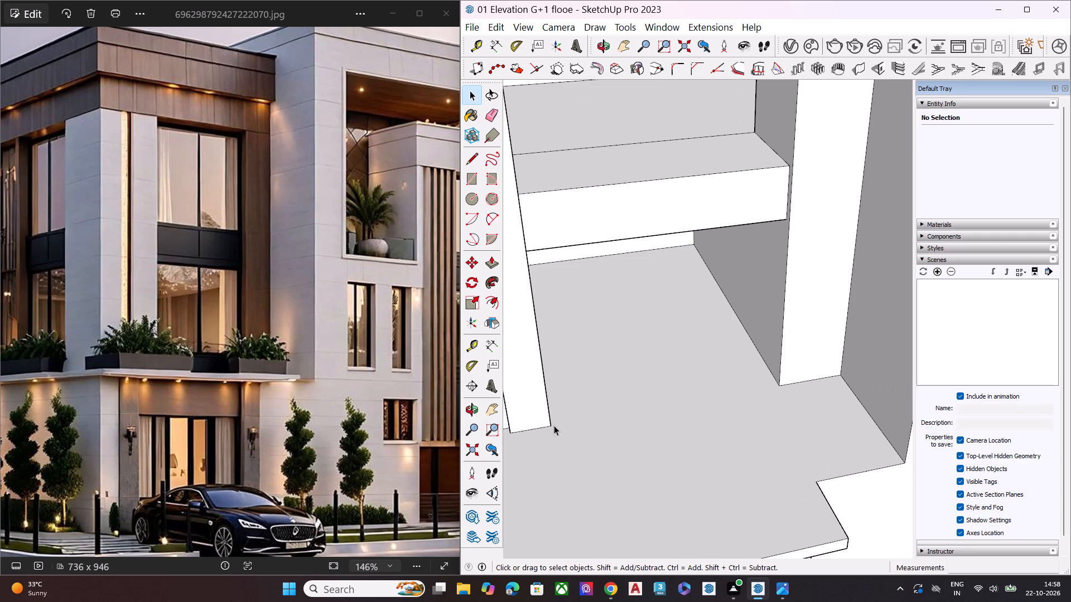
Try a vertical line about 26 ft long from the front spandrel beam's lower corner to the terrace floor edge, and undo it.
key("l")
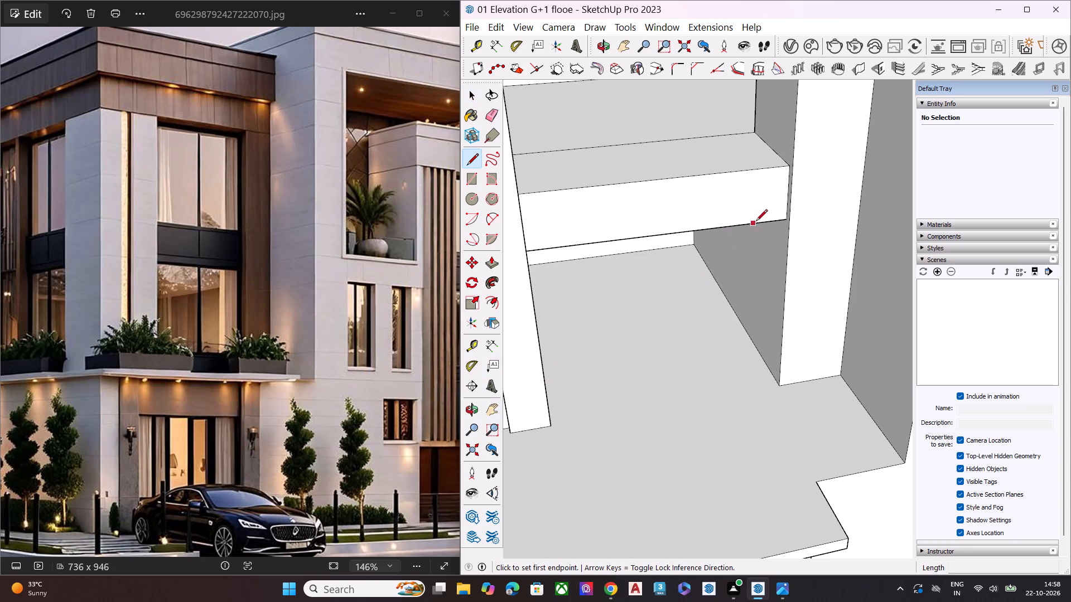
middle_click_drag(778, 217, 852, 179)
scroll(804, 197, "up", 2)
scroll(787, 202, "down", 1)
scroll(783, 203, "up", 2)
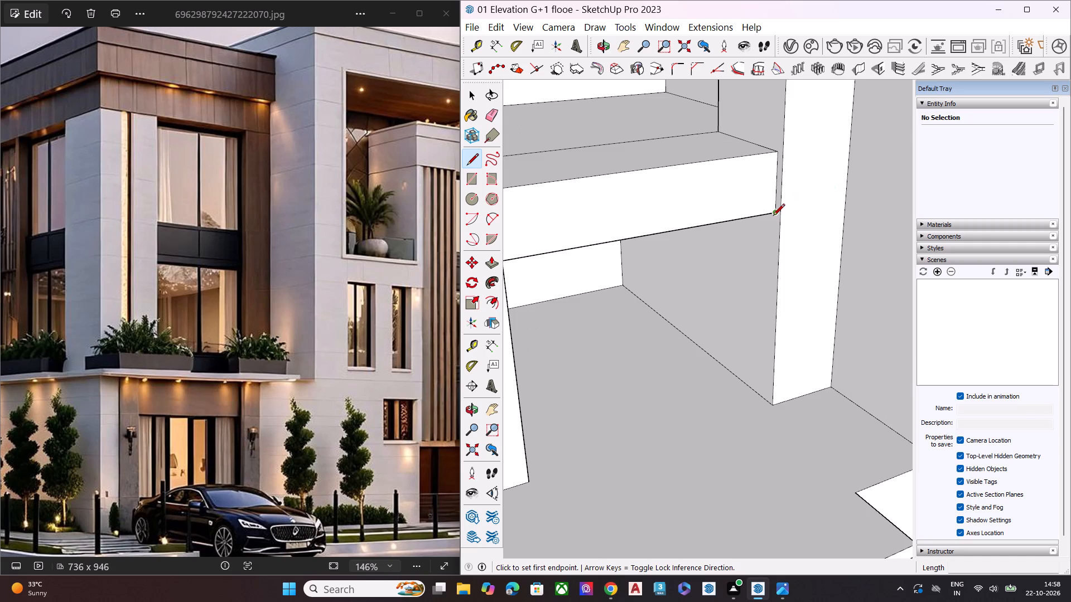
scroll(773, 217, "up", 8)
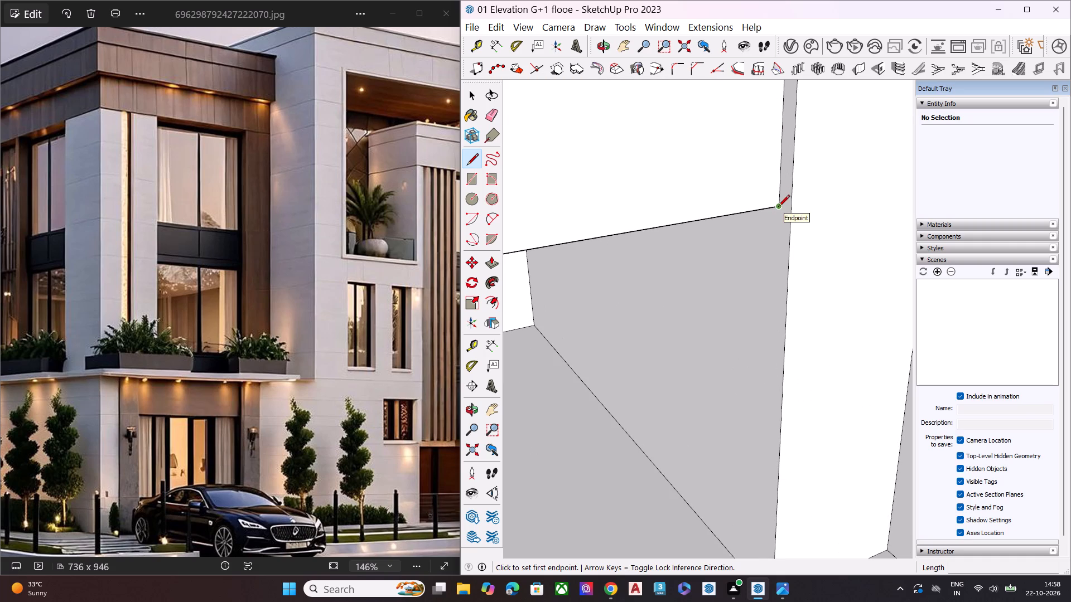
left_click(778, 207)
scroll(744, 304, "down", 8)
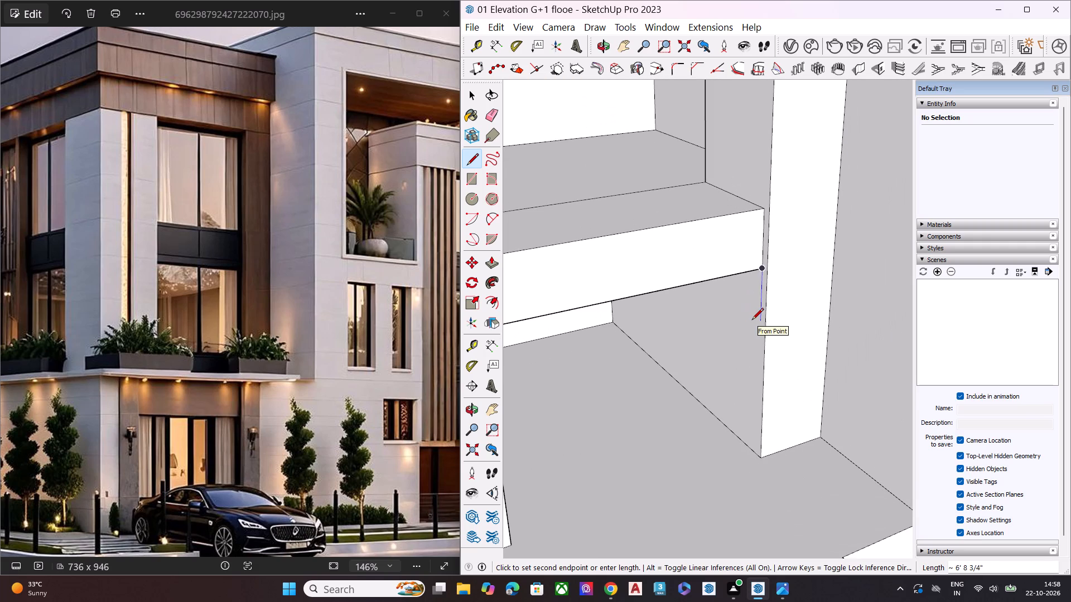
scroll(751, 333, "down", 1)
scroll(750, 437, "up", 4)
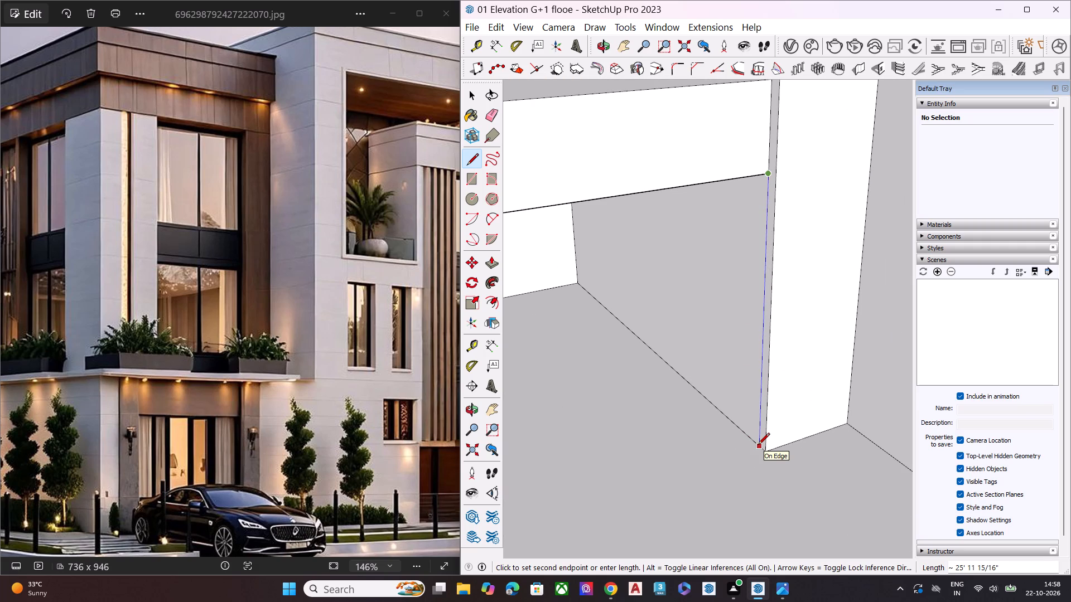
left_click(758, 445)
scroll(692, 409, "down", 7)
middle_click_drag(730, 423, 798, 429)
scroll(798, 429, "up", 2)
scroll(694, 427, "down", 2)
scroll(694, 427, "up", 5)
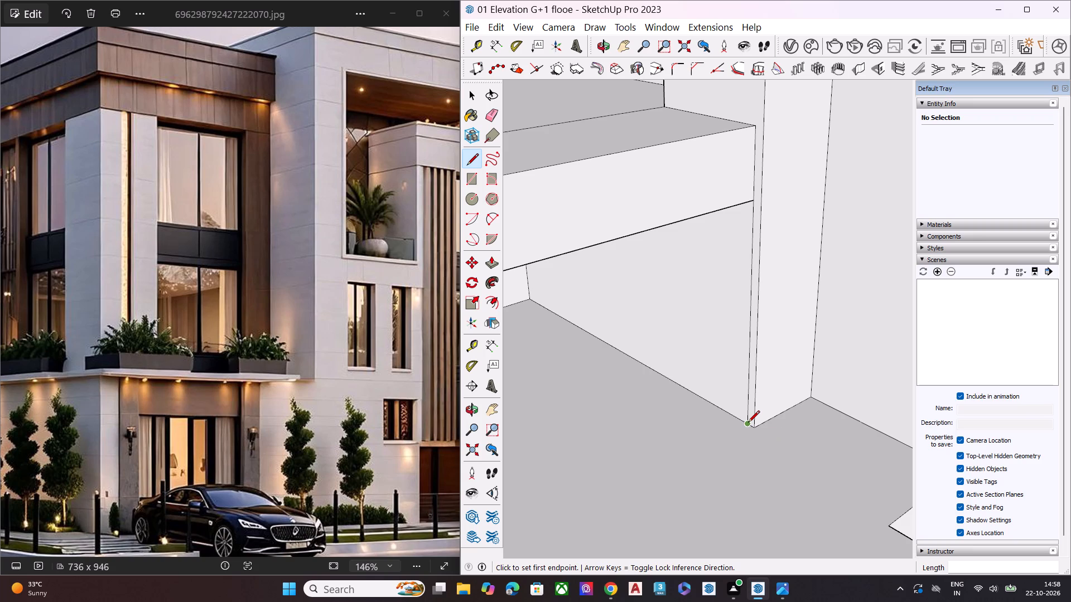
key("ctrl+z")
Push/Pull the front face of the spandrel beam by about 2 5/16".
middle_click_drag(713, 396, 769, 353)
key("space")
left_click(736, 177)
key("p")
left_click(746, 164)
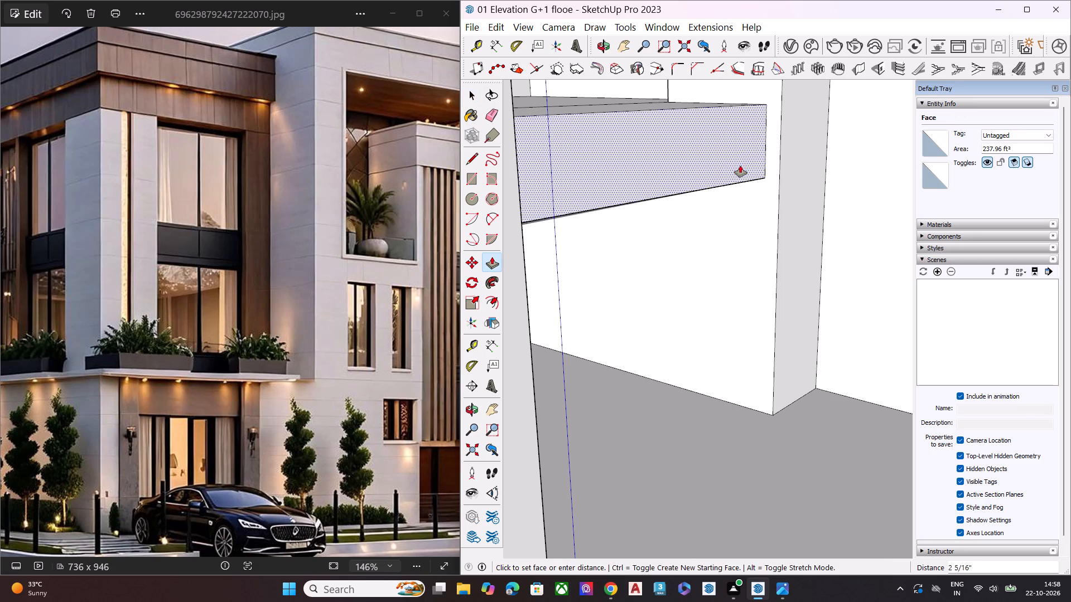
left_click(740, 166)
key("space")
Erase the stray edges on the corner column's inner face beside the spandrel beam's lower corner.
scroll(746, 221, "down", 5)
middle_click_drag(728, 265, 394, 367)
scroll(658, 260, "down", 8)
middle_click_drag(638, 295, 520, 238)
scroll(519, 230, "up", 6)
scroll(708, 257, "down", 1)
scroll(708, 257, "up", 3)
scroll(619, 246, "down", 1)
scroll(619, 246, "up", 1)
scroll(619, 246, "down", 1)
scroll(619, 246, "up", 9)
scroll(659, 260, "down", 1)
scroll(659, 260, "up", 1)
key("e")
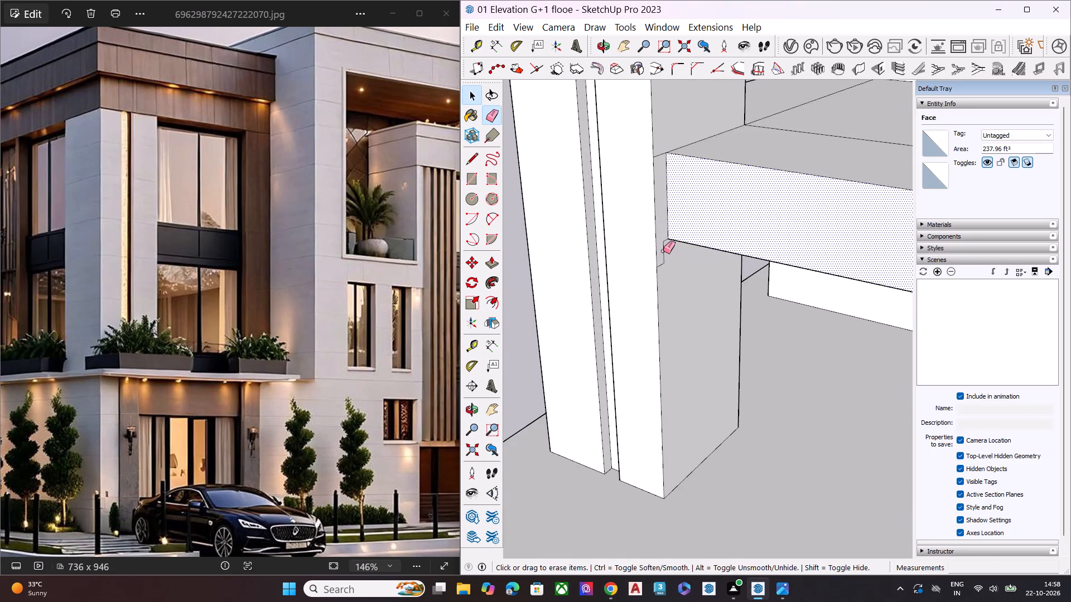
scroll(663, 251, "up", 1)
scroll(663, 251, "down", 1)
scroll(663, 251, "up", 5)
left_click(670, 234)
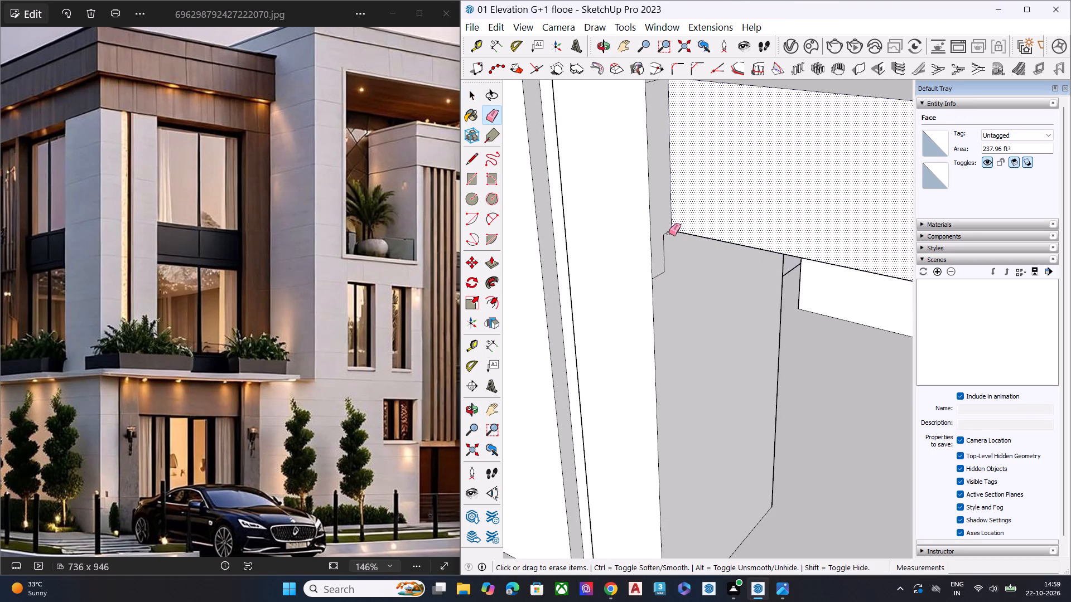
left_click(669, 233)
left_click(666, 245)
left_click(665, 249)
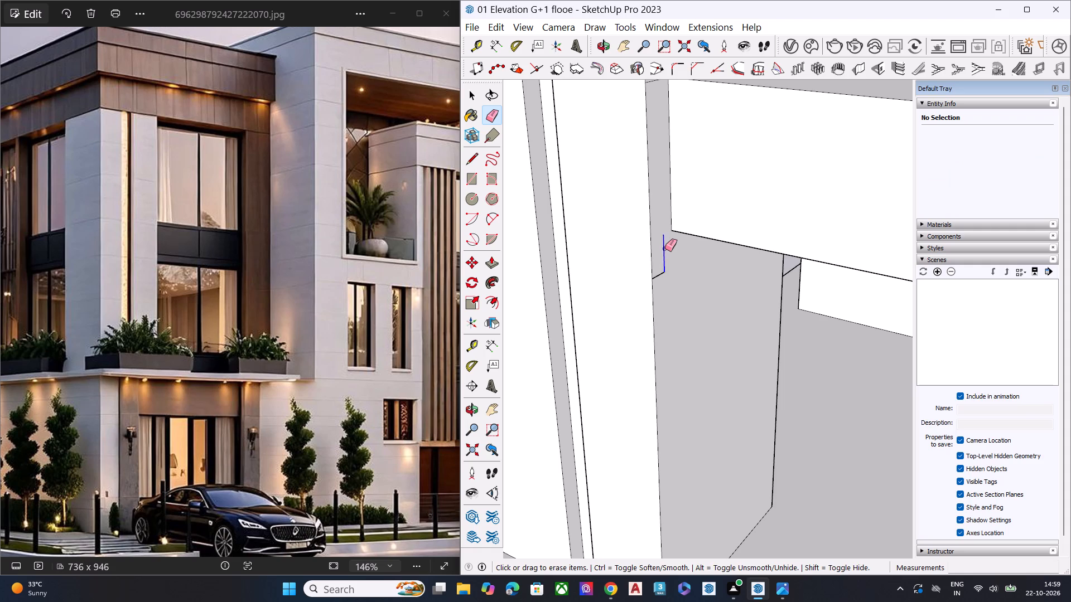
left_click(664, 273)
key("space")
Erase the short leftover edge on the corner column's inner face beside the spandrel beam's top corner.
scroll(653, 266, "down", 8)
middle_click_drag(660, 272, 602, 251)
scroll(615, 153, "up", 8)
key("e")
left_click(607, 171)
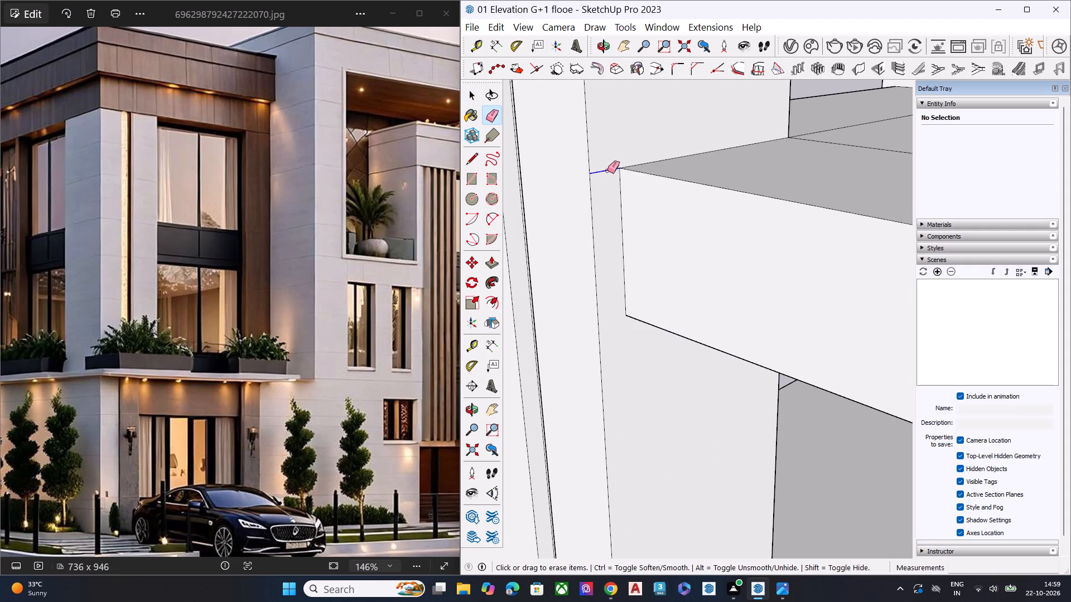
key("space")
Draw a vertical line from the spandrel beam's lower corner down the corner column's inner face to the terrace floor.
scroll(606, 211, "down", 6)
middle_click_drag(630, 232, 632, 223)
scroll(646, 258, "up", 7)
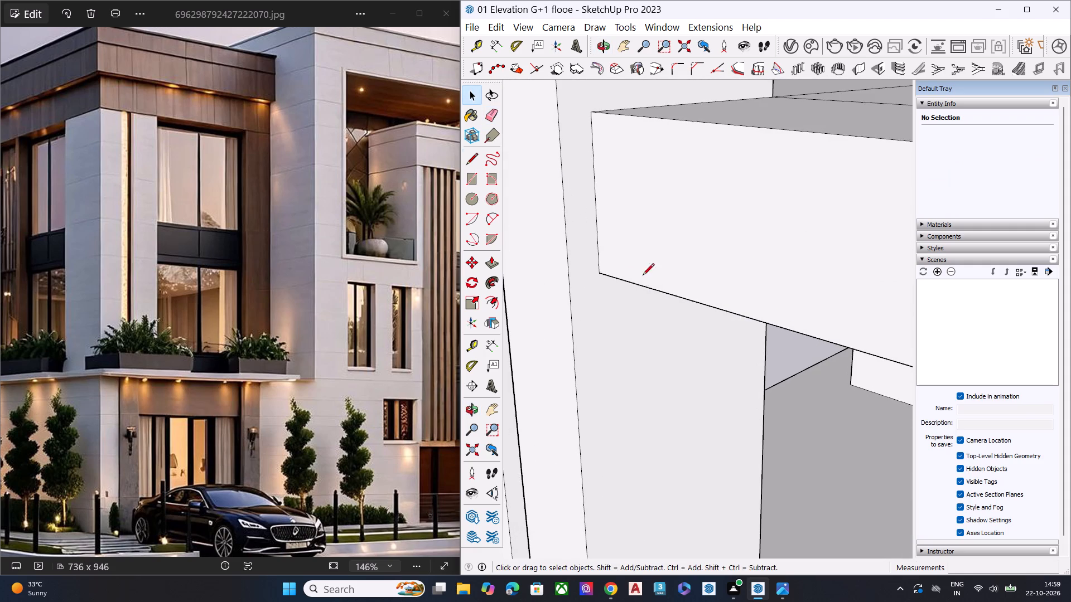
key("l")
left_click(600, 273)
scroll(616, 319, "down", 7)
middle_click_drag(623, 326, 642, 294)
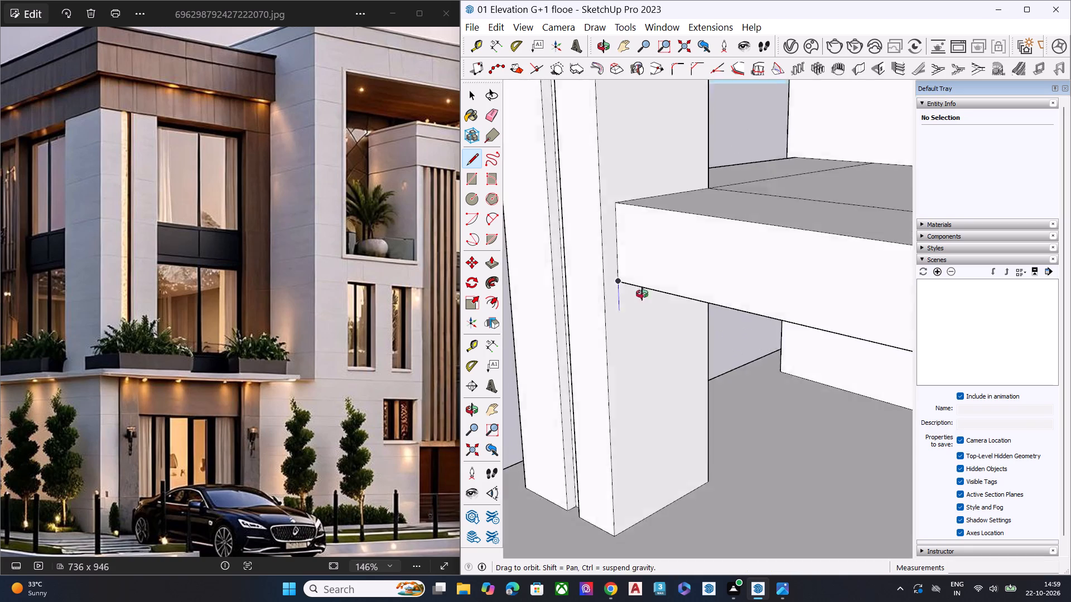
middle_click_drag(642, 294, 660, 203)
scroll(652, 275, "down", 8)
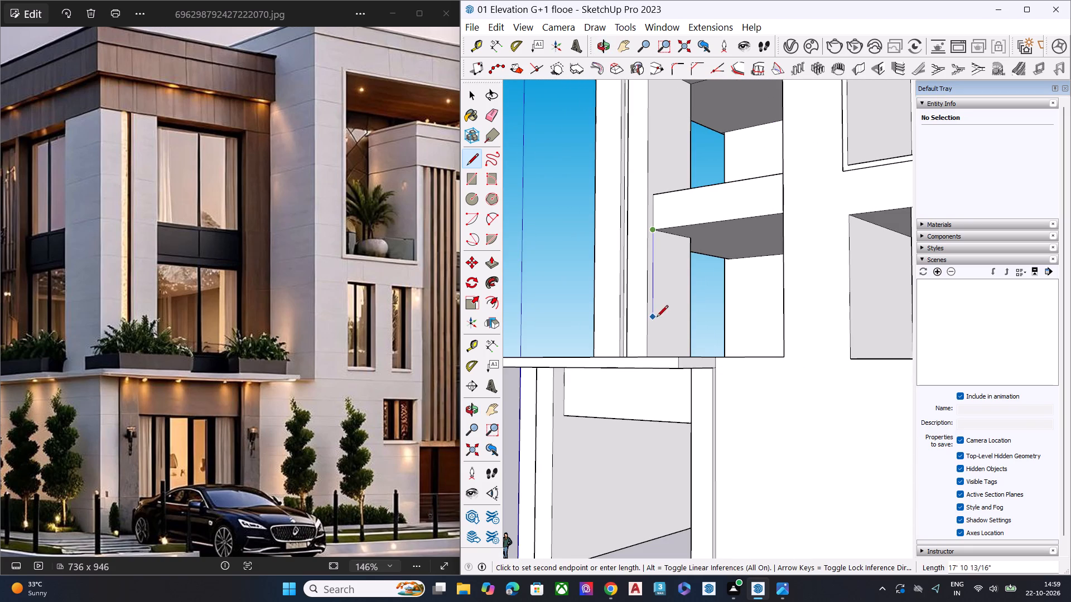
middle_click_drag(657, 318, 619, 405)
scroll(620, 404, "up", 6)
scroll(620, 404, "down", 1)
scroll(620, 404, "up", 1)
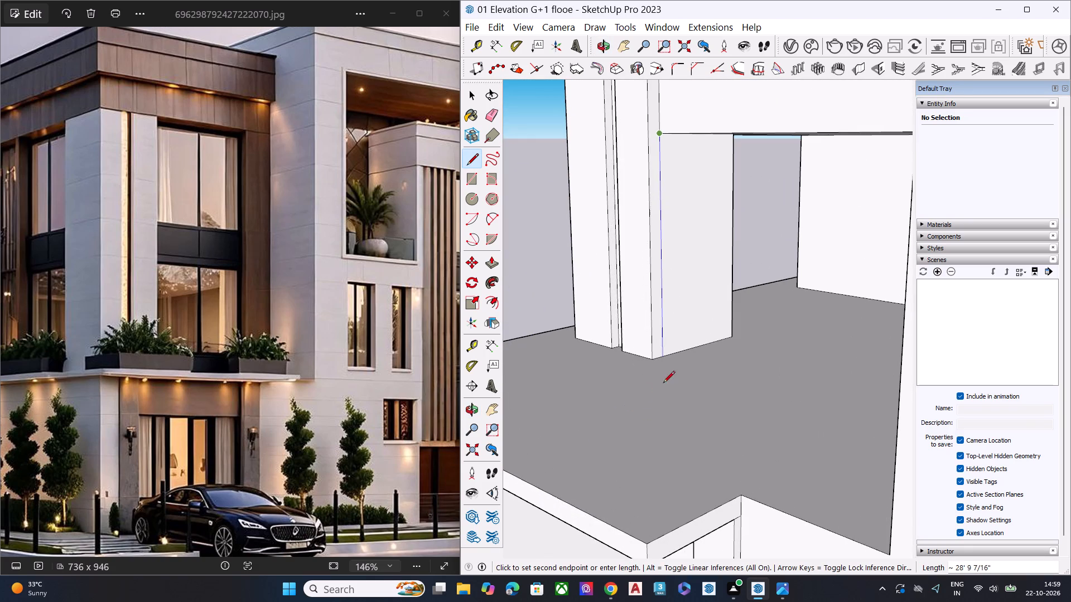
scroll(663, 365, "up", 4)
scroll(663, 364, "down", 1)
scroll(663, 364, "up", 3)
left_click(665, 352)
scroll(597, 370, "down", 5)
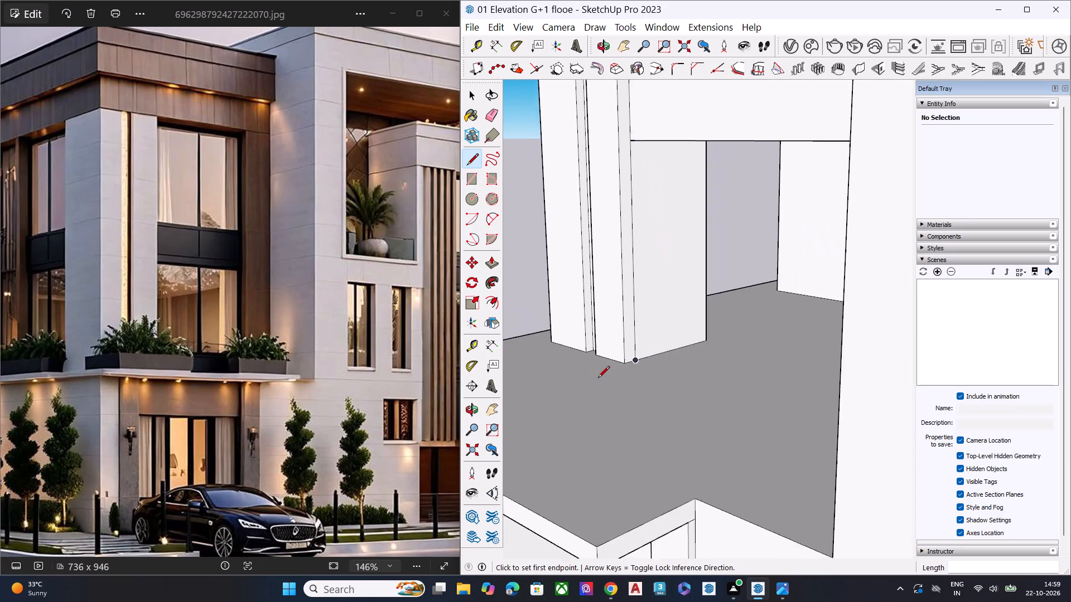
Draw a matching vertical line from the beam's opposite lower corner down to the terrace floor on the other column.
scroll(598, 378, "down", 8)
middle_click_drag(602, 380, 1025, 371)
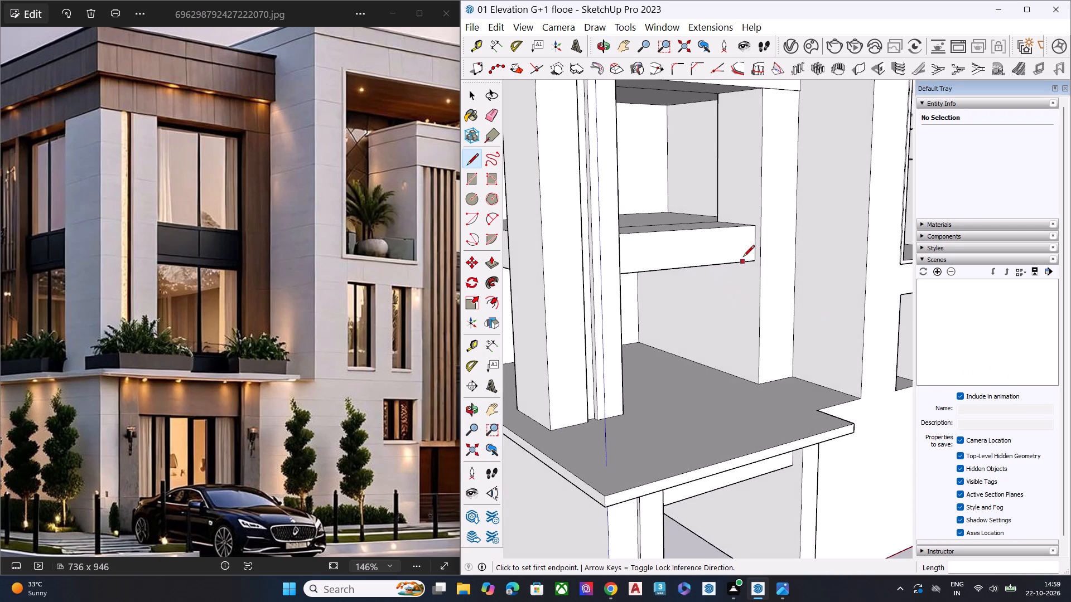
scroll(743, 258, "up", 6)
left_click(764, 264)
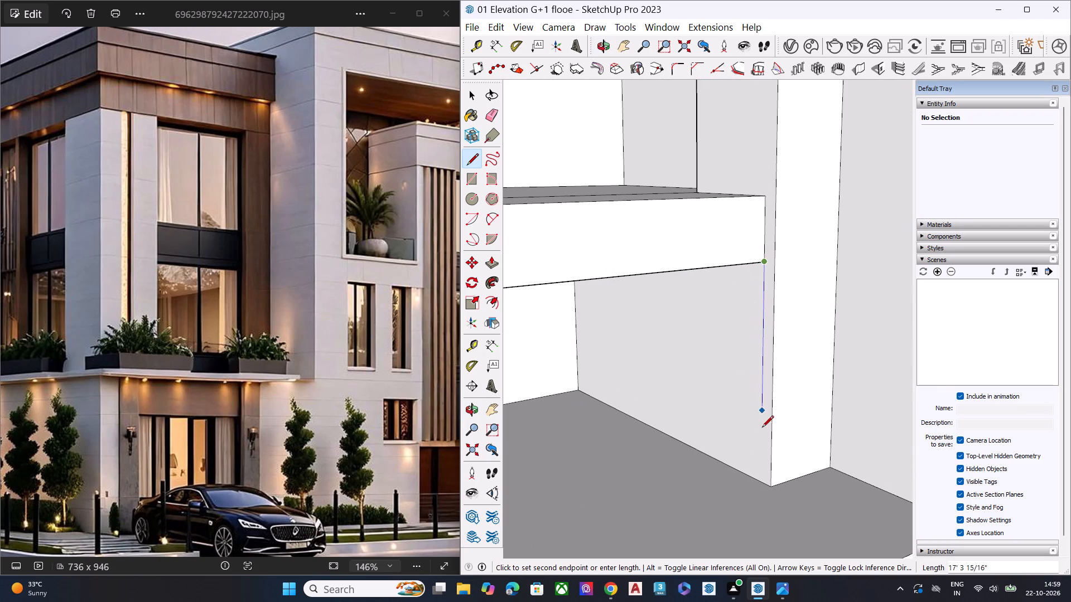
left_click(763, 477)
scroll(711, 346, "down", 6)
key("space")
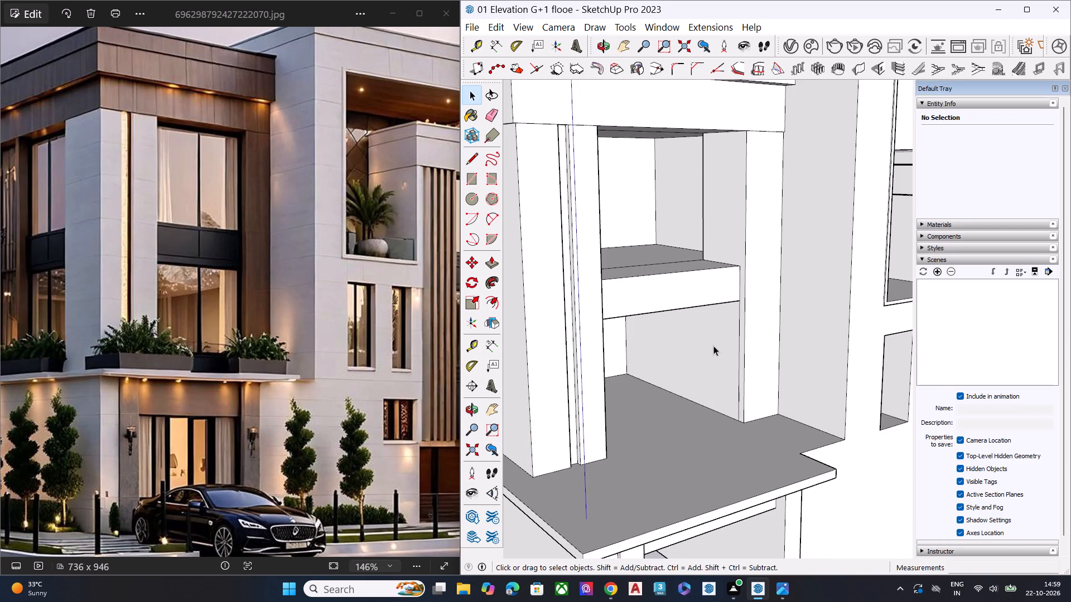
Draw a floor line about 31 ft long joining the feet of the two vertical lines across the front opening.
middle_click_drag(713, 346, 515, 518)
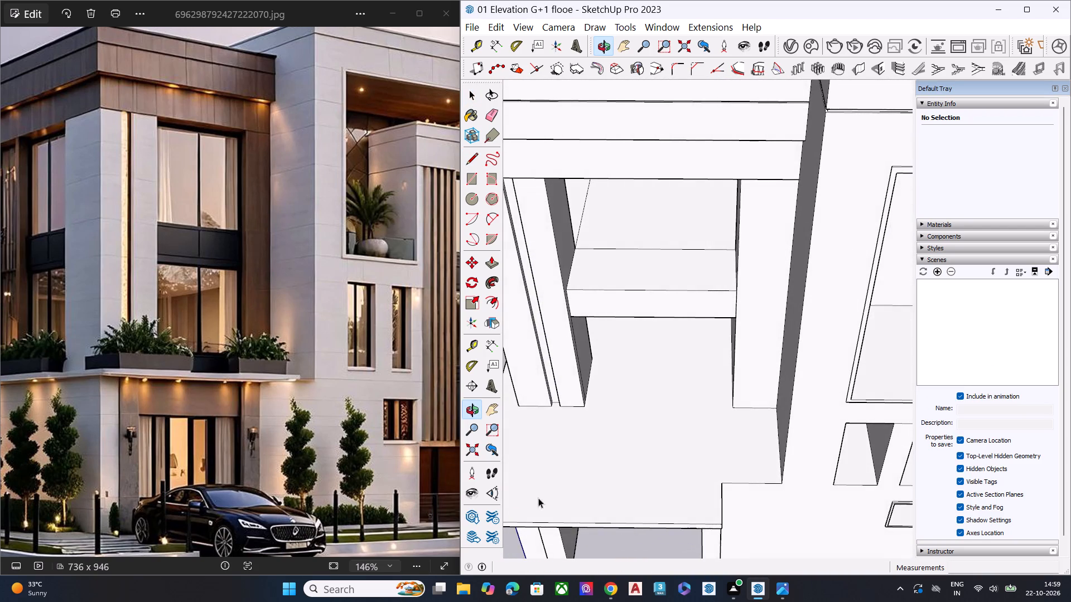
scroll(632, 410, "up", 7)
key("l")
scroll(577, 373, "up", 7)
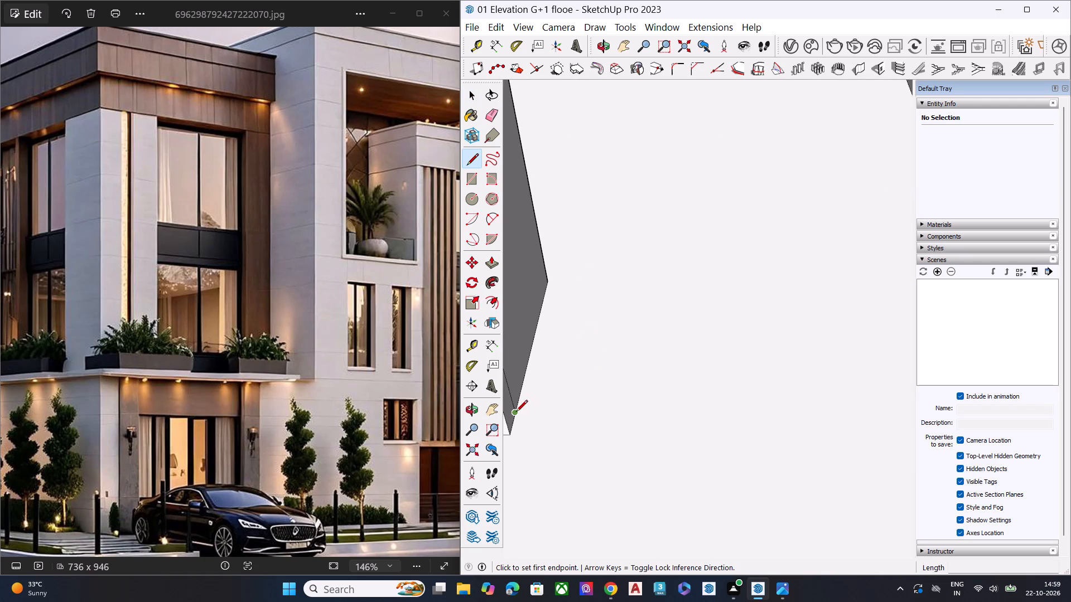
left_click(516, 412)
scroll(546, 353, "down", 9)
middle_click_drag(656, 386, 851, 376)
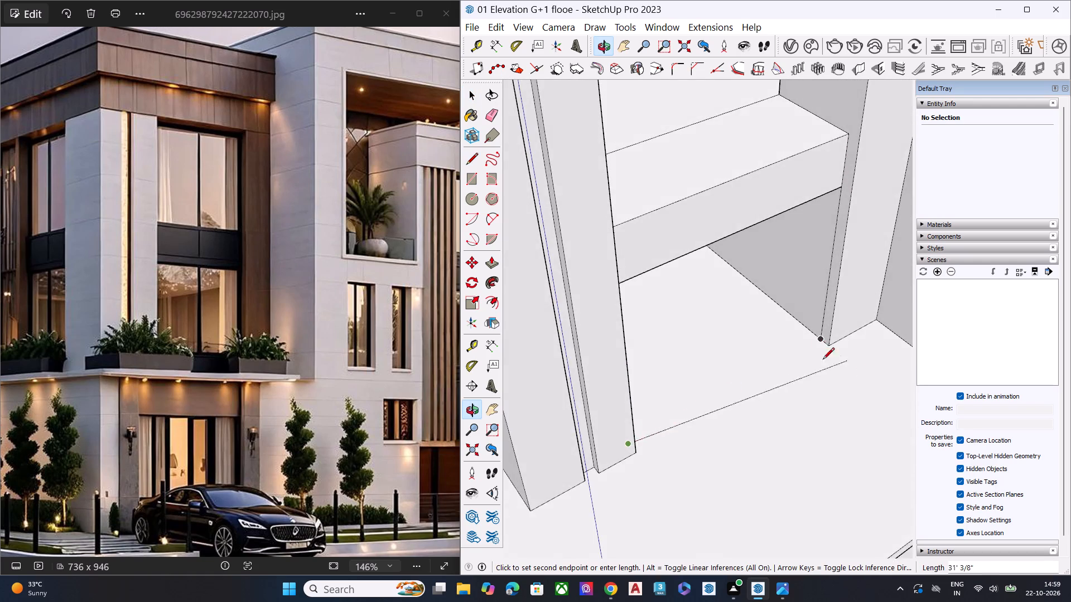
scroll(794, 343, "up", 6)
left_click(846, 336)
key("space")
scroll(804, 349, "down", 2)
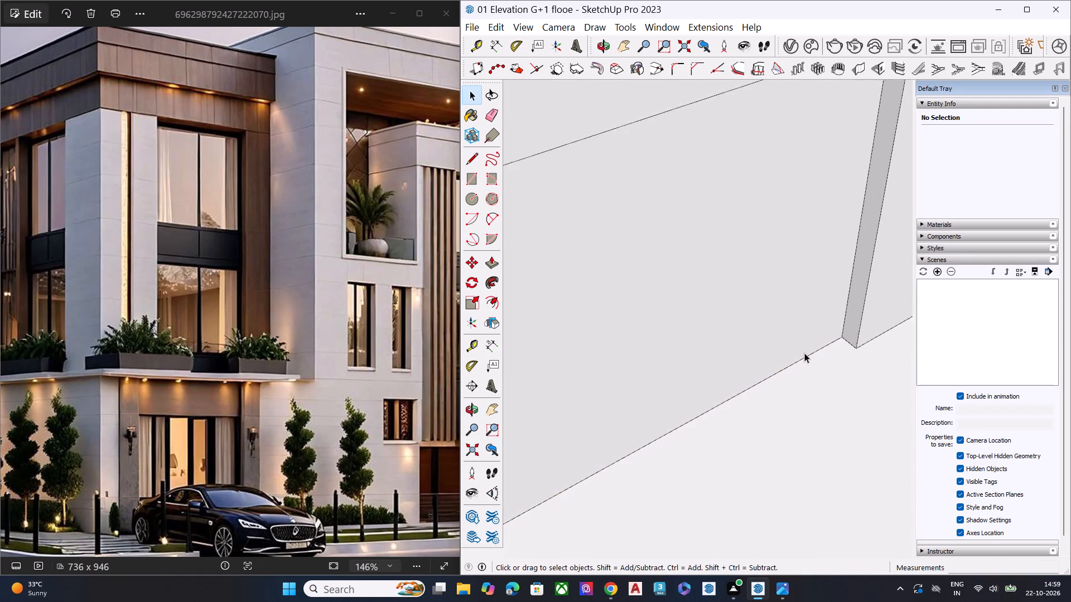
Delete the face filling the front opening between the spandrel beam and the terrace floor.
scroll(804, 353, "down", 5)
left_click(739, 320)
key("Delete")
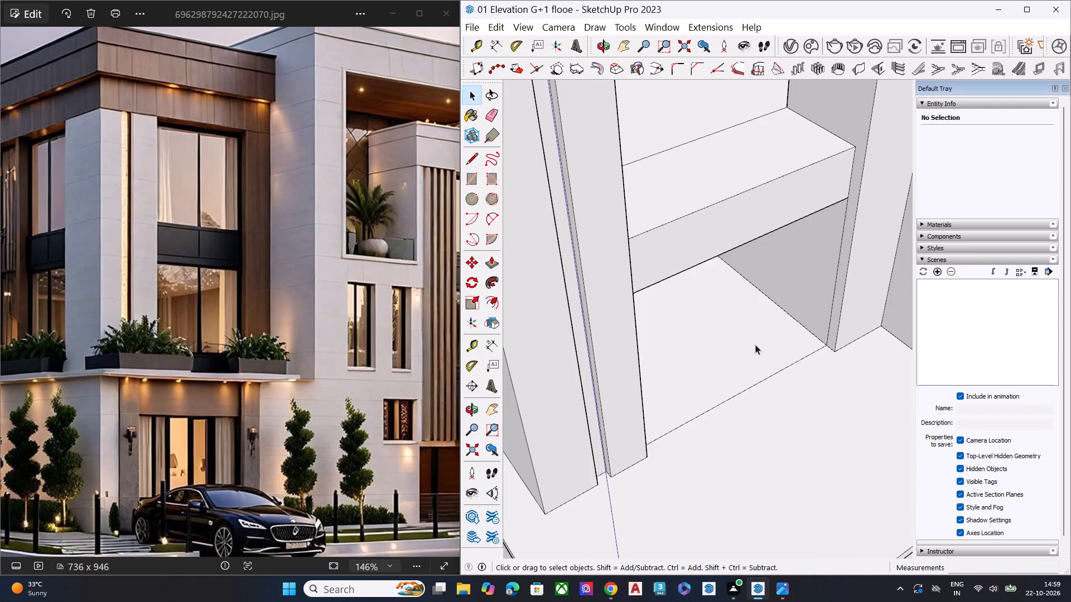
Examine the terrace floor face behind the front opening and the adjoining side opening beneath its spandrel beam.
middle_click_drag(750, 342, 644, 289)
scroll(730, 301, "down", 2)
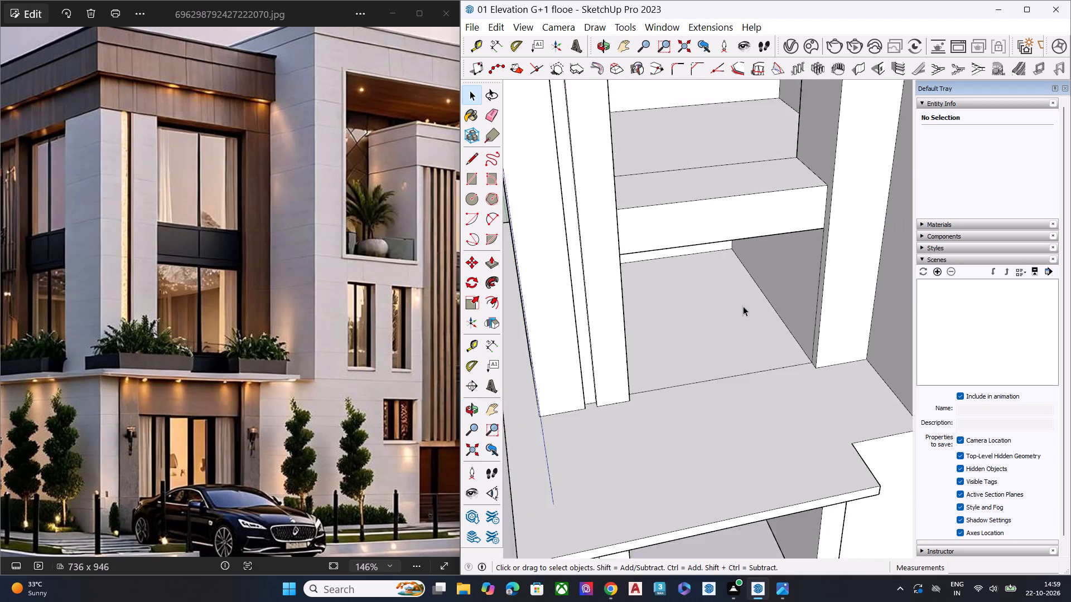
scroll(743, 306, "down", 6)
middle_click_drag(650, 322, 445, 430)
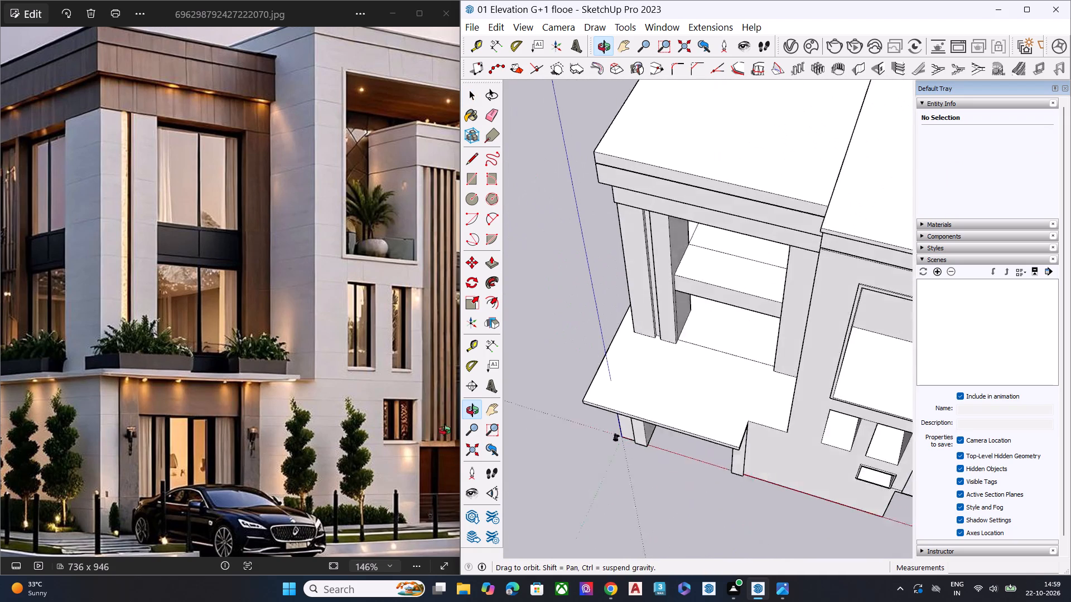
middle_click_drag(445, 430, 641, 294)
left_click(722, 322)
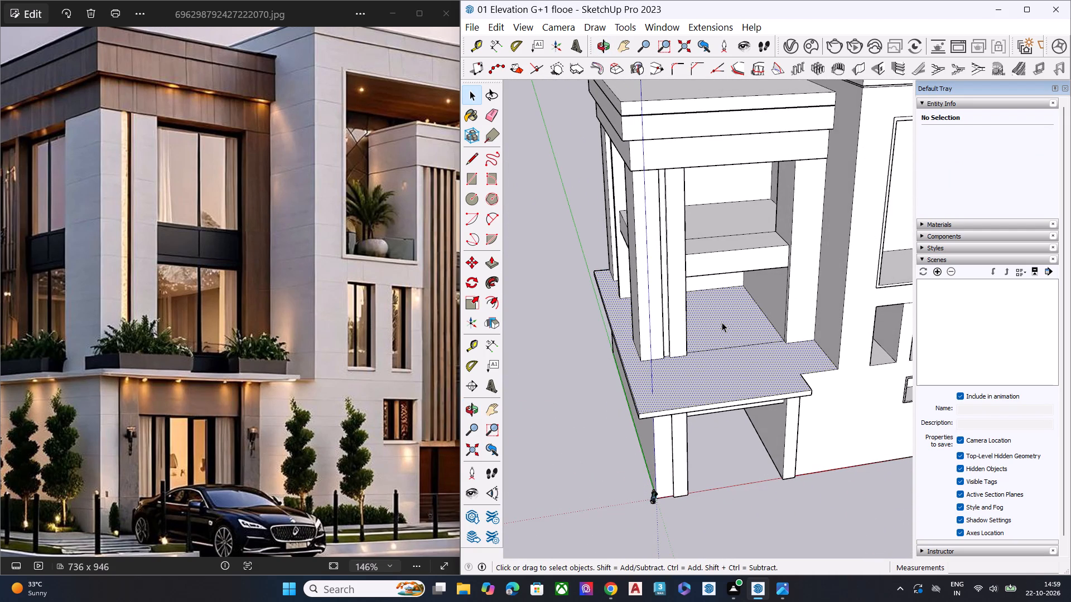
key("space")
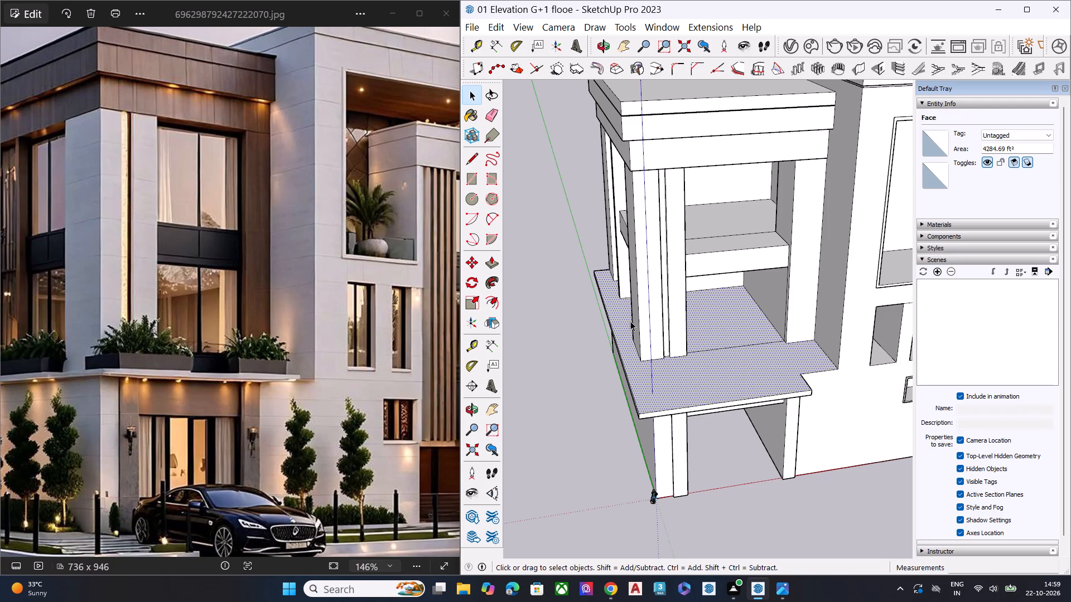
middle_click_drag(630, 321, 879, 379)
left_click(543, 470)
scroll(573, 328, "up", 5)
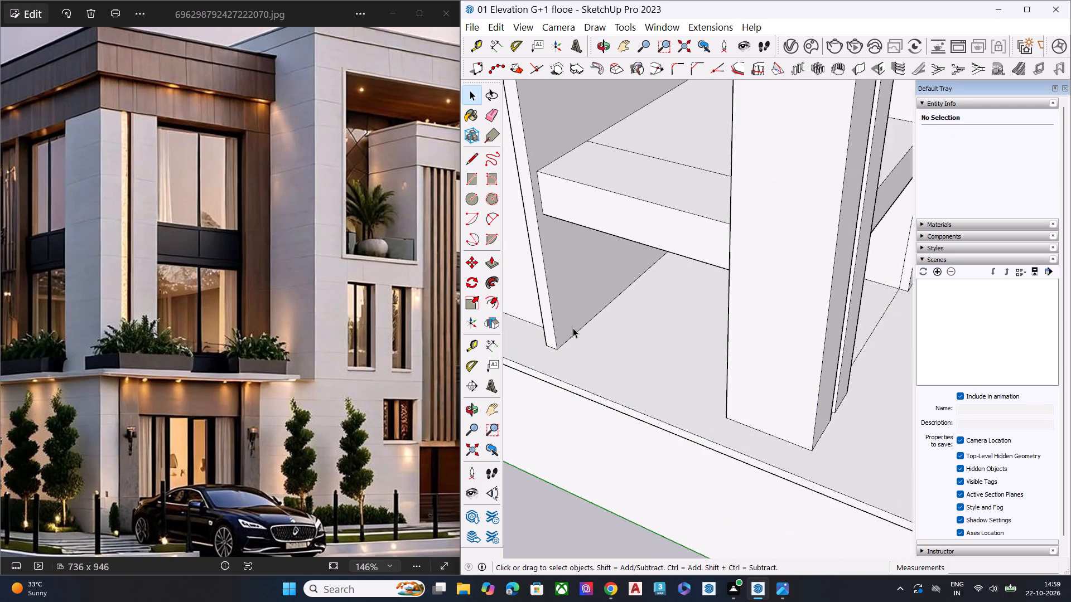
Draw a floor line about 33' 7" long between the inner faces of the corner column and the narrow column across the side opening.
scroll(573, 328, "up", 2)
middle_click_drag(639, 341, 1006, 356)
middle_click_drag(804, 356, 840, 313)
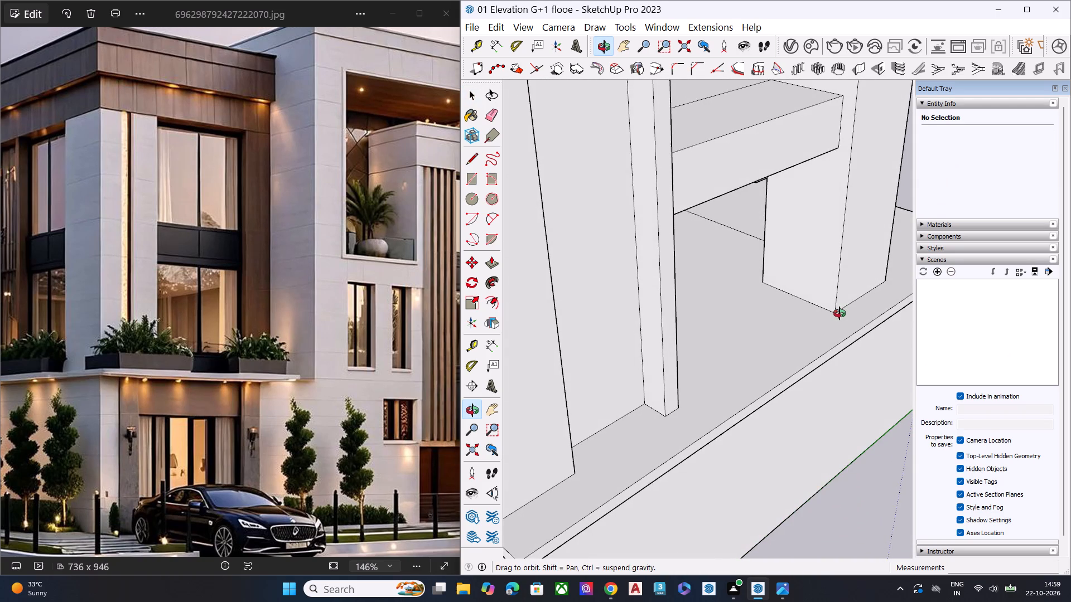
middle_click_drag(840, 313, 842, 372)
key("l")
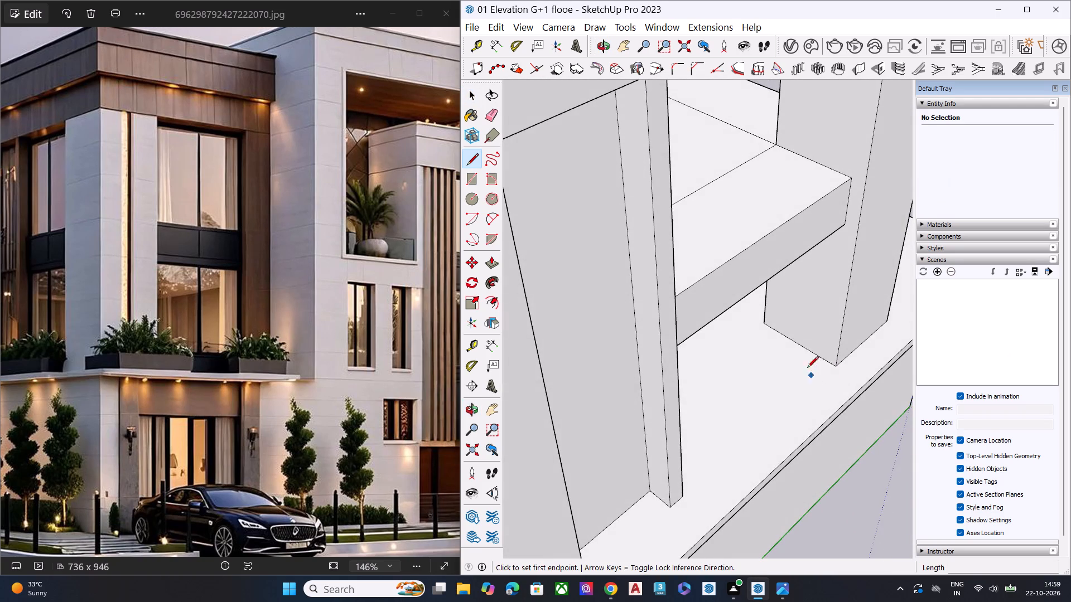
scroll(805, 360, "up", 2)
scroll(807, 360, "down", 1)
scroll(807, 360, "up", 2)
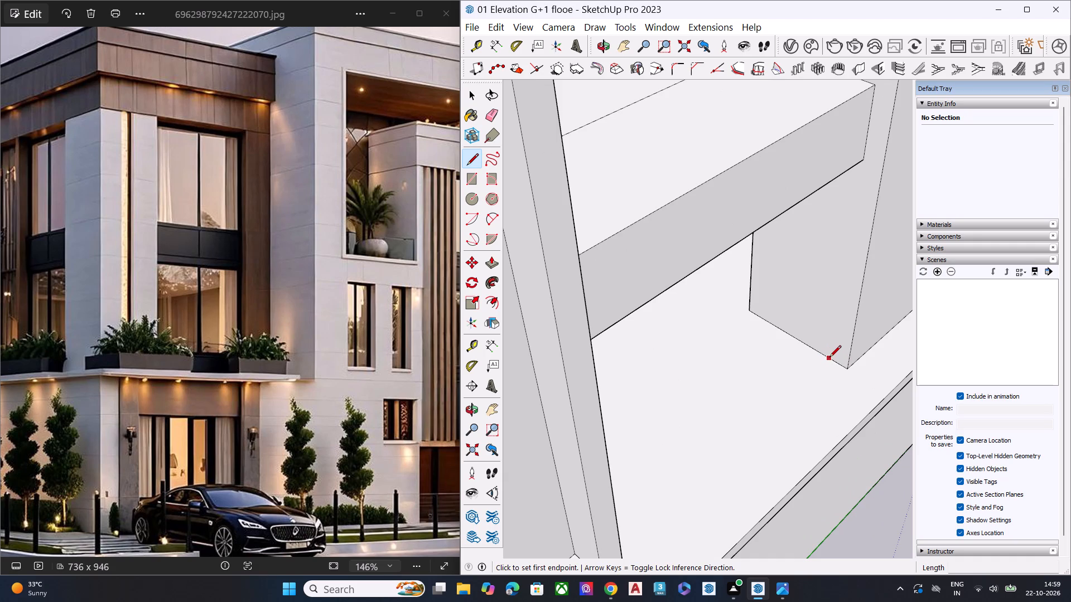
left_click(829, 358)
scroll(717, 410, "down", 6)
middle_click_drag(718, 422, 399, 470)
scroll(399, 470, "up", 1)
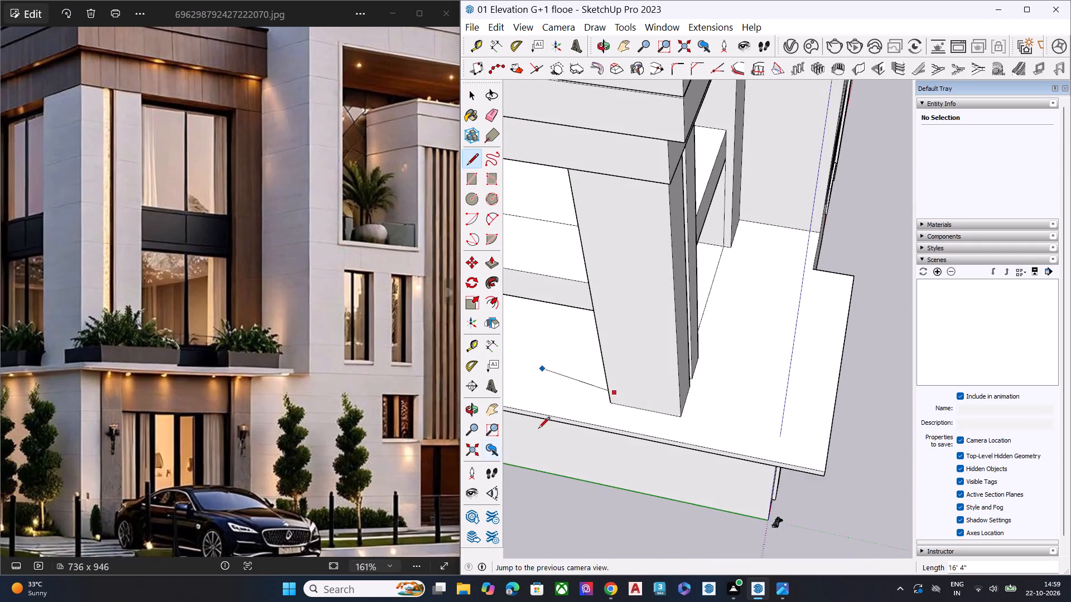
scroll(737, 377, "down", 3)
scroll(754, 381, "up", 1)
scroll(763, 383, "down", 1)
scroll(764, 383, "up", 1)
scroll(768, 383, "down", 1)
scroll(775, 383, "up", 1)
scroll(778, 384, "down", 3)
scroll(620, 383, "up", 11)
left_click(590, 365)
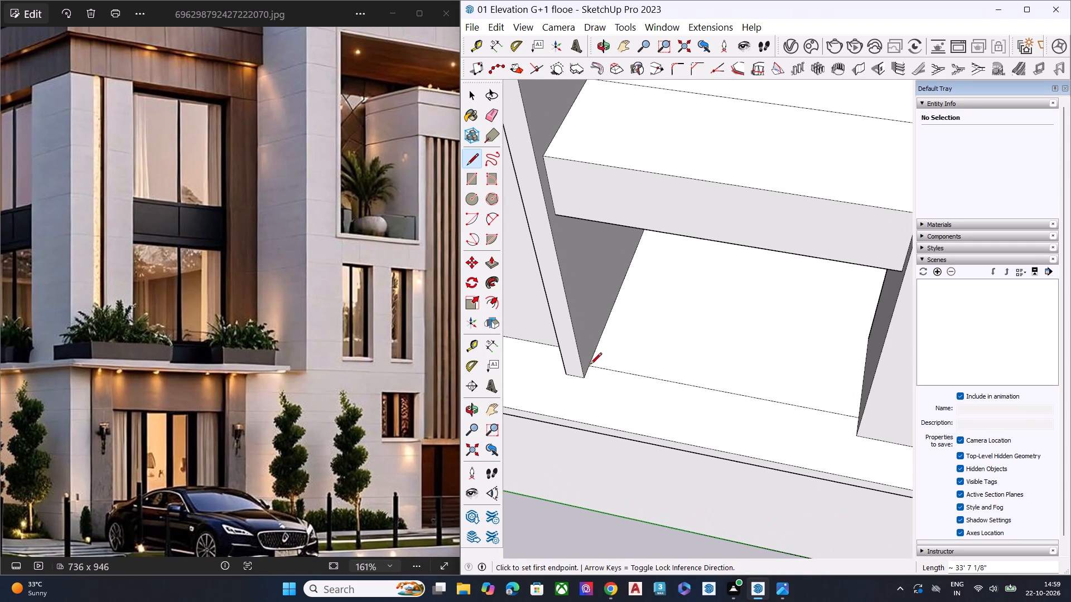
Push/pull the interior floor face behind the front and side openings up about 1' 7 1/2" above the terrace.
key("space")
left_click(679, 355)
middle_click_drag(721, 373, 432, 237)
scroll(590, 269, "down", 4)
scroll(551, 269, "up", 2)
scroll(551, 269, "down", 4)
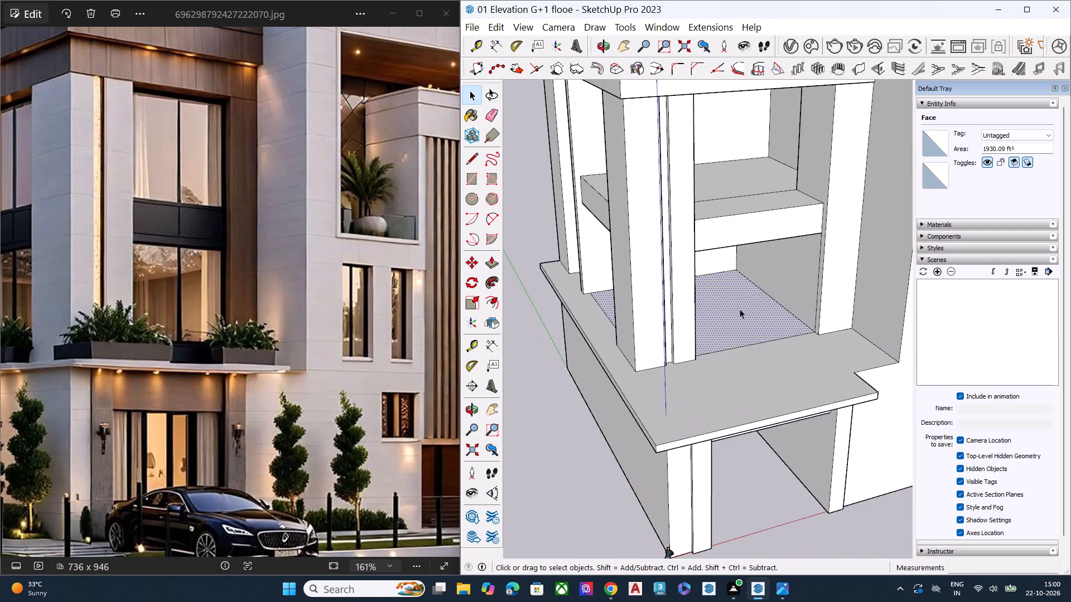
middle_click_drag(740, 309, 732, 297)
scroll(734, 328, "up", 6)
key("p")
left_click(736, 331)
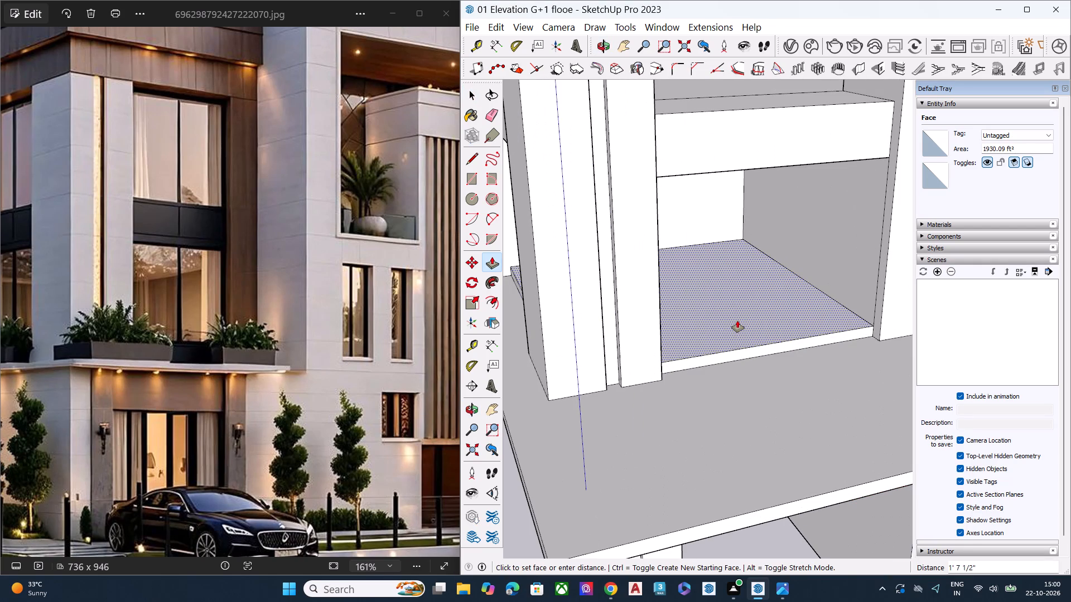
left_click(737, 321)
key("space")
Examine the raised interior floor against the front and side openings, terrace slab and overall massing.
scroll(736, 319, "down", 1)
scroll(736, 319, "up", 1)
scroll(736, 319, "down", 3)
middle_click_drag(785, 298, 843, 221)
scroll(860, 208, "up", 7)
scroll(857, 212, "down", 1)
scroll(852, 219, "up", 1)
key("space")
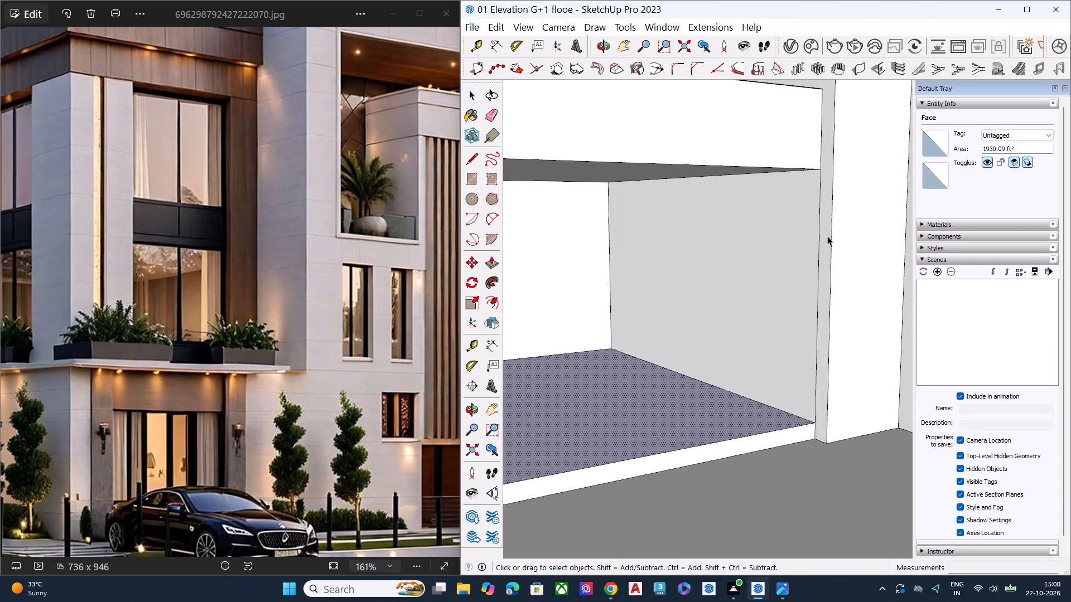
scroll(766, 249, "down", 6)
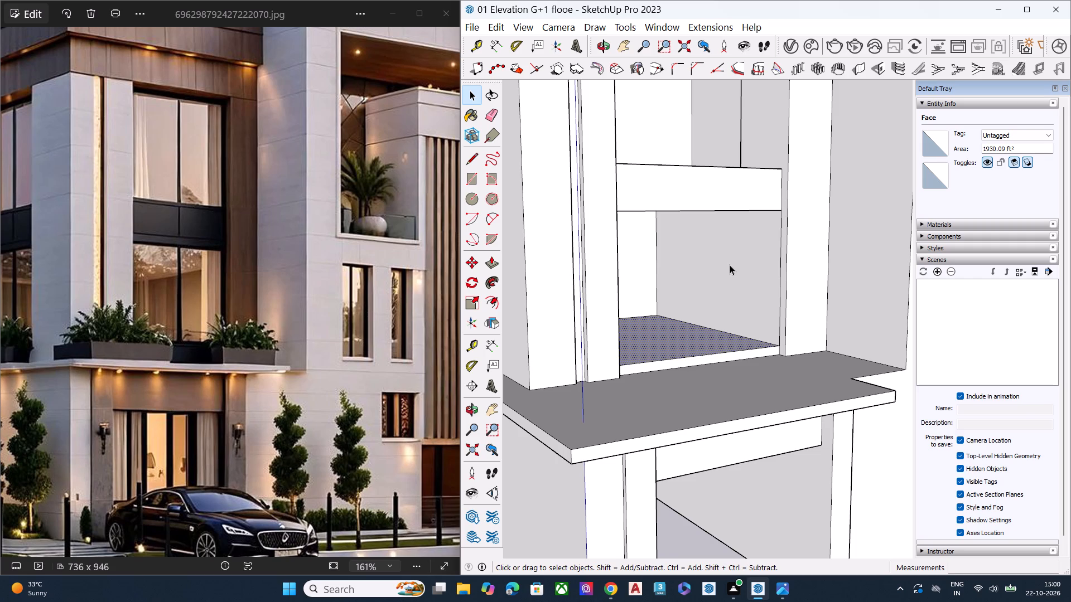
scroll(424, 70, "down", 7)
scroll(648, 206, "up", 2)
scroll(650, 209, "down", 5)
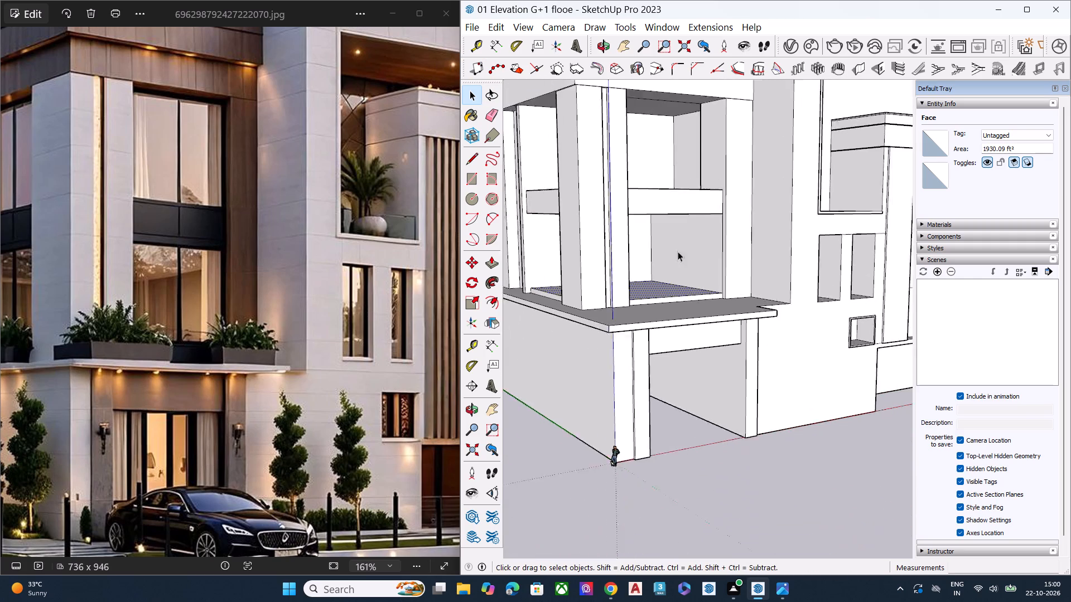
scroll(678, 251, "down", 2)
key("space")
left_click(682, 473)
middle_click_drag(652, 186, 670, 281)
scroll(620, 295, "up", 8)
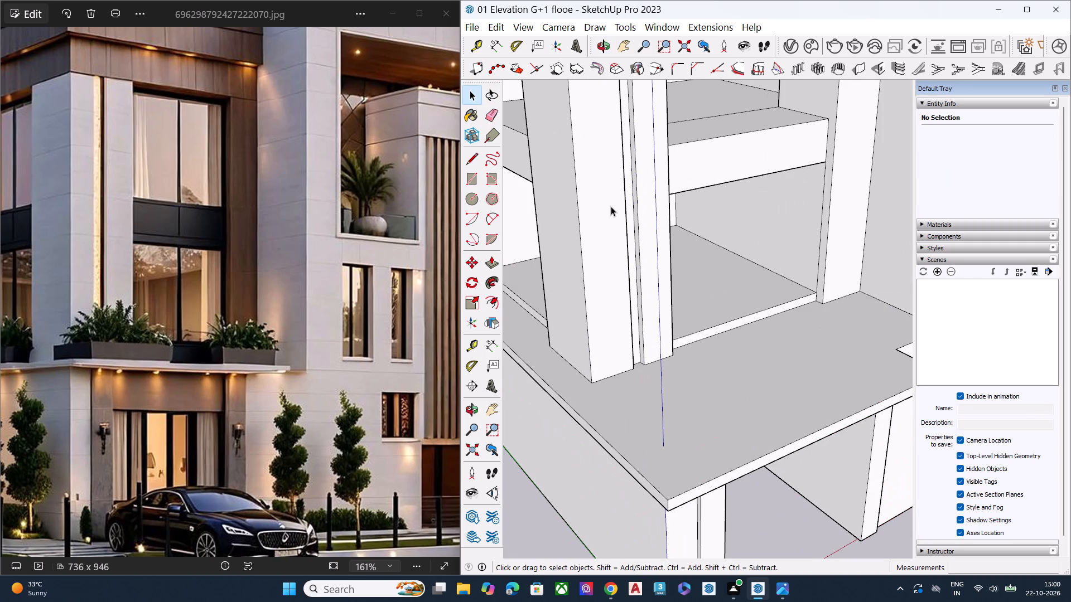
scroll(673, 188, "down", 6)
middle_click_drag(715, 224, 735, 246)
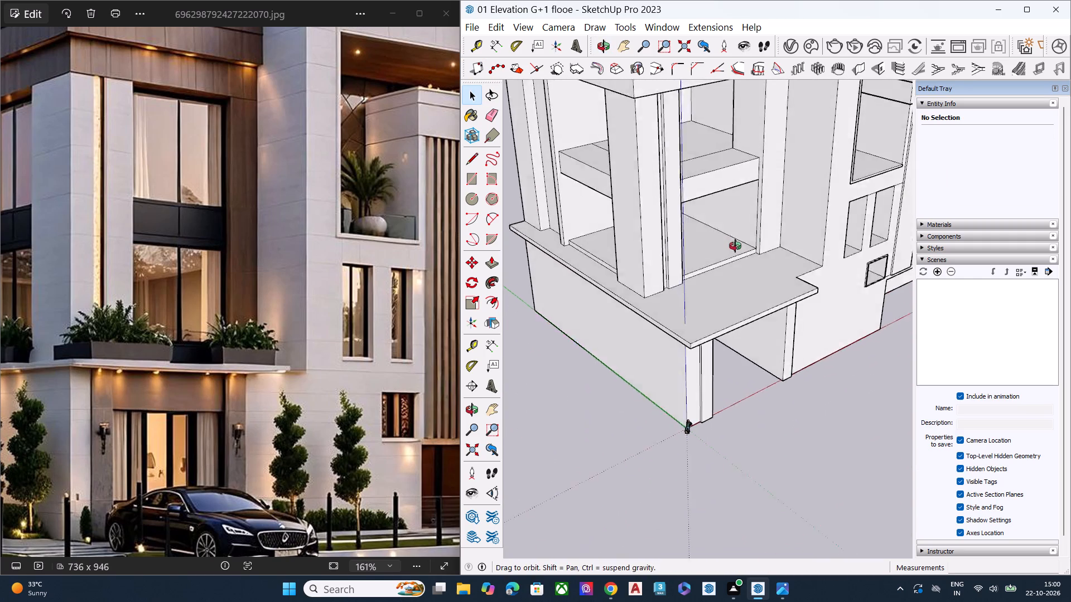
Draw a line from the raised floor's corner across the narrow column's inner face to its outer edge at the side opening.
middle_click_drag(735, 246, 889, 203)
scroll(595, 276, "up", 1)
scroll(574, 275, "down", 2)
scroll(574, 275, "up", 5)
scroll(484, 265, "up", 6)
scroll(545, 268, "up", 1)
scroll(544, 268, "down", 1)
scroll(544, 268, "up", 2)
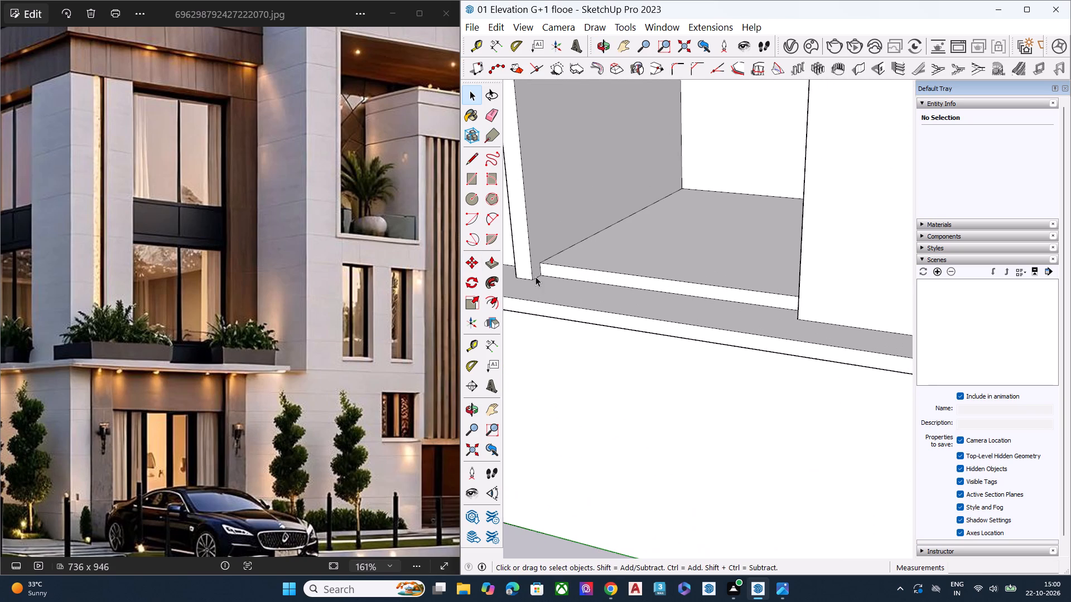
scroll(535, 276, "up", 2)
key("l")
scroll(547, 261, "up", 4)
left_click(536, 256)
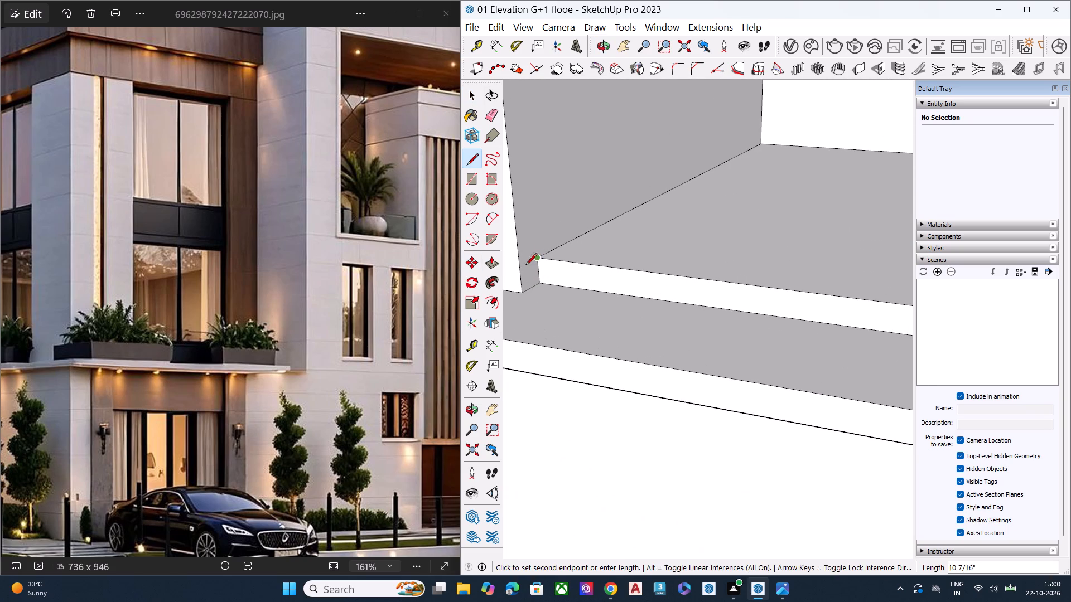
left_click(516, 270)
scroll(544, 261, "down", 5)
key("space")
Draw a matching line about 2' 6 1/4" long from the raised floor's corner across the corner column's inner face to its outer edge.
middle_click_drag(526, 258, 839, 254)
scroll(880, 241, "up", 4)
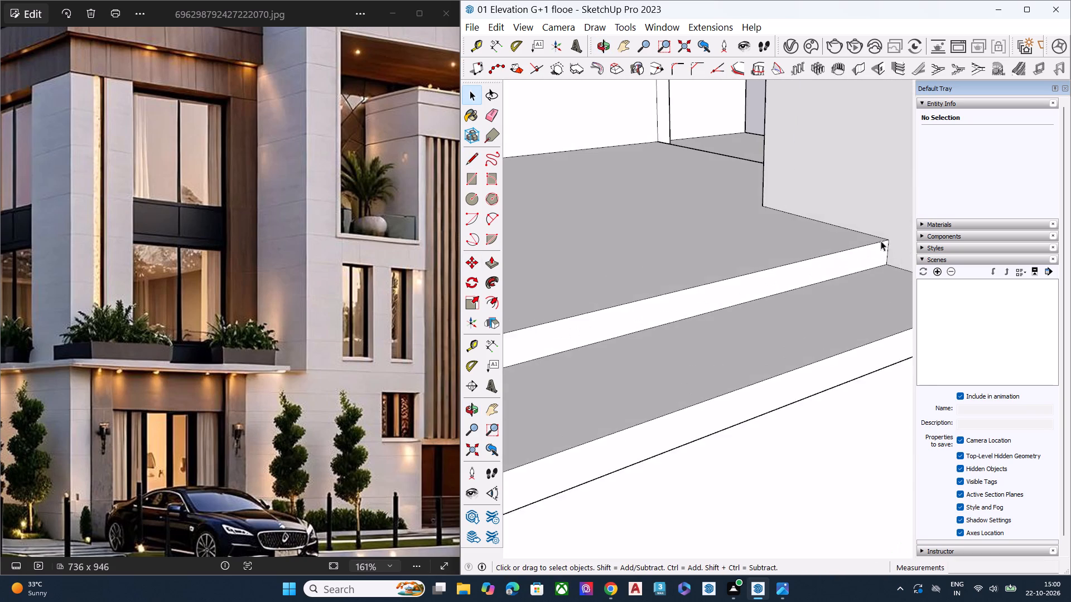
scroll(881, 241, "up", 1)
scroll(844, 270, "down", 6)
key("l")
left_click(867, 253)
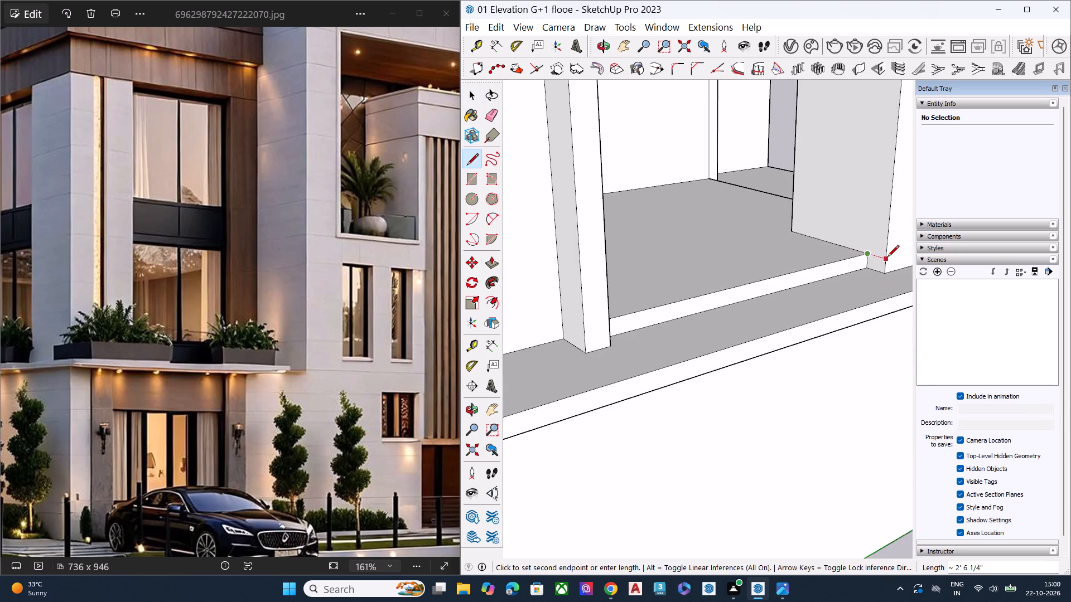
left_click(887, 258)
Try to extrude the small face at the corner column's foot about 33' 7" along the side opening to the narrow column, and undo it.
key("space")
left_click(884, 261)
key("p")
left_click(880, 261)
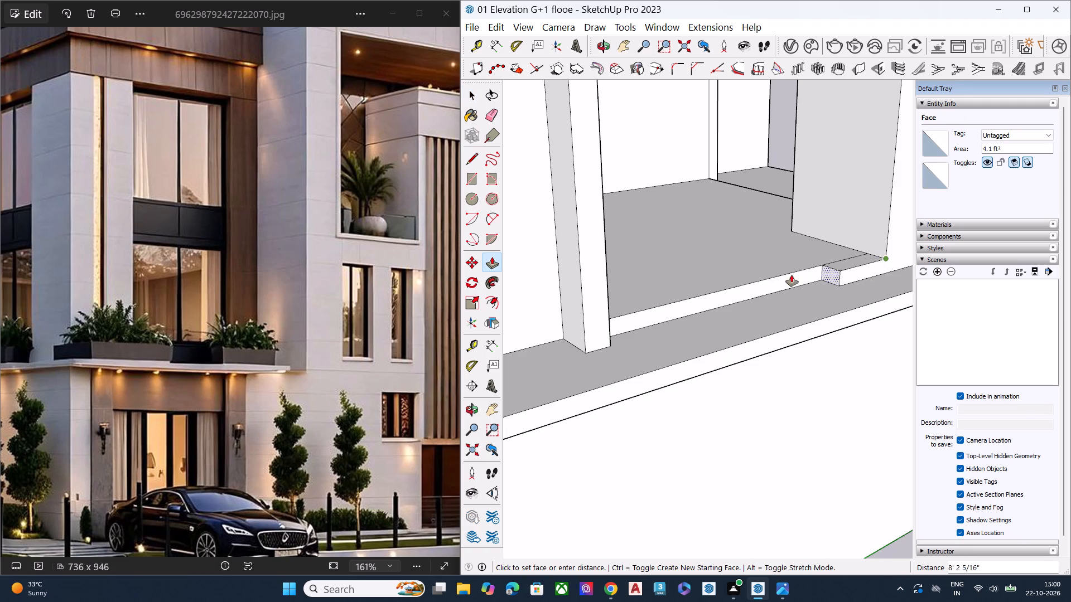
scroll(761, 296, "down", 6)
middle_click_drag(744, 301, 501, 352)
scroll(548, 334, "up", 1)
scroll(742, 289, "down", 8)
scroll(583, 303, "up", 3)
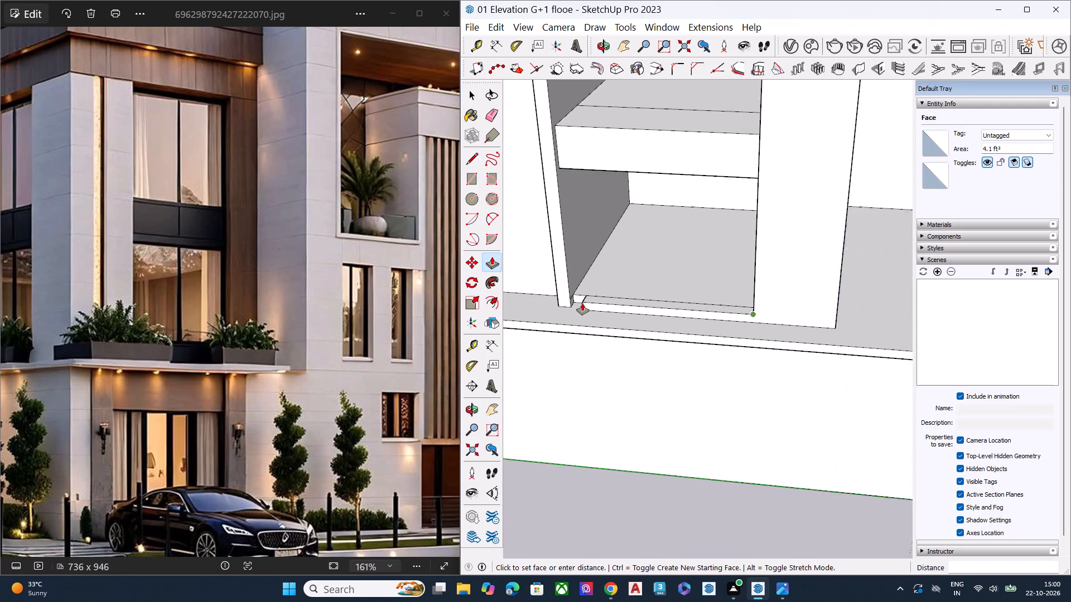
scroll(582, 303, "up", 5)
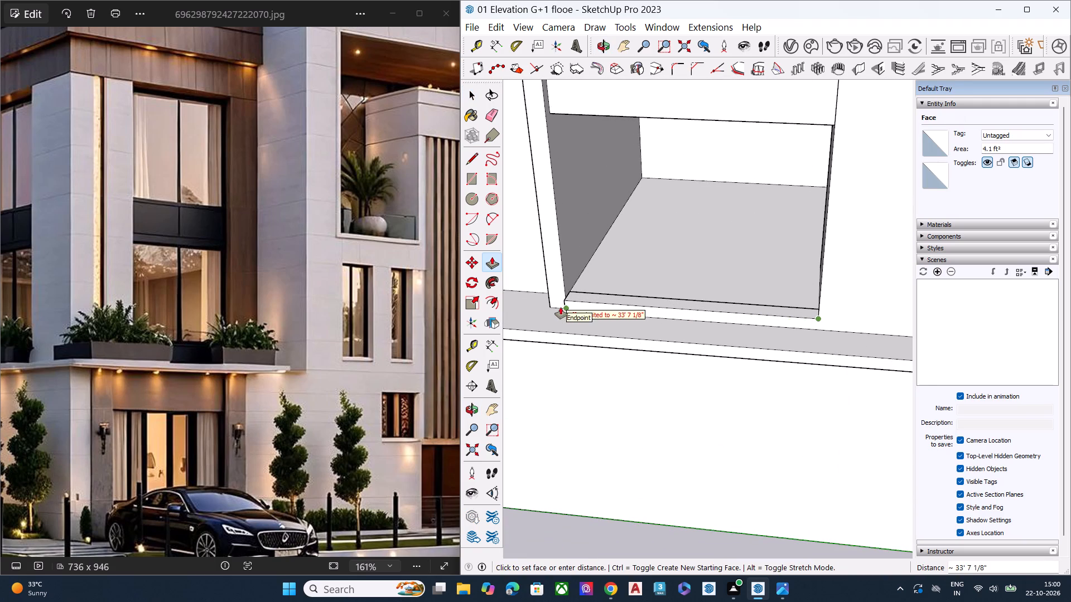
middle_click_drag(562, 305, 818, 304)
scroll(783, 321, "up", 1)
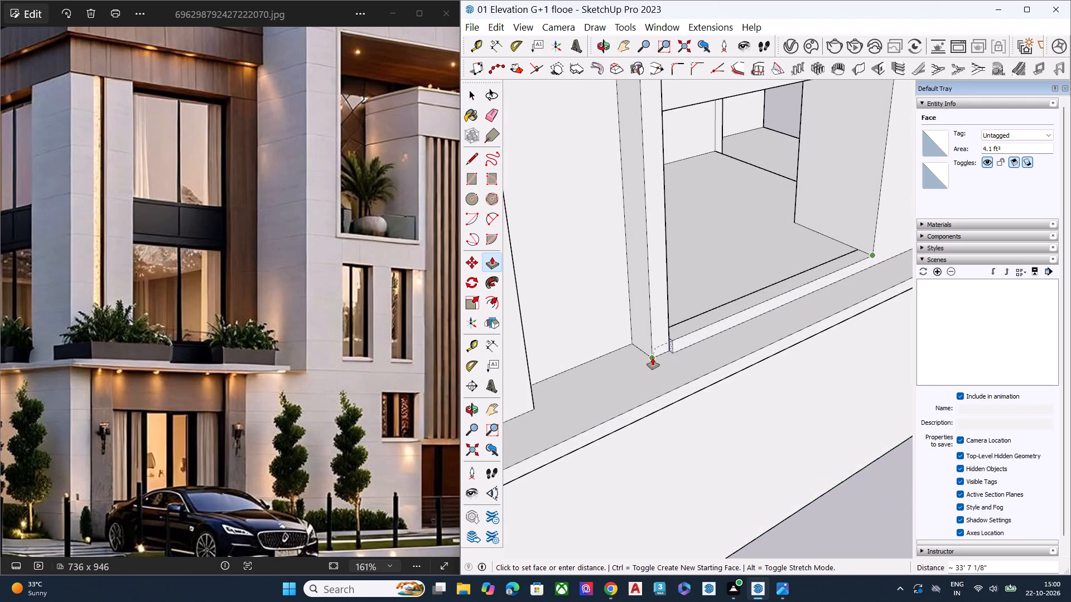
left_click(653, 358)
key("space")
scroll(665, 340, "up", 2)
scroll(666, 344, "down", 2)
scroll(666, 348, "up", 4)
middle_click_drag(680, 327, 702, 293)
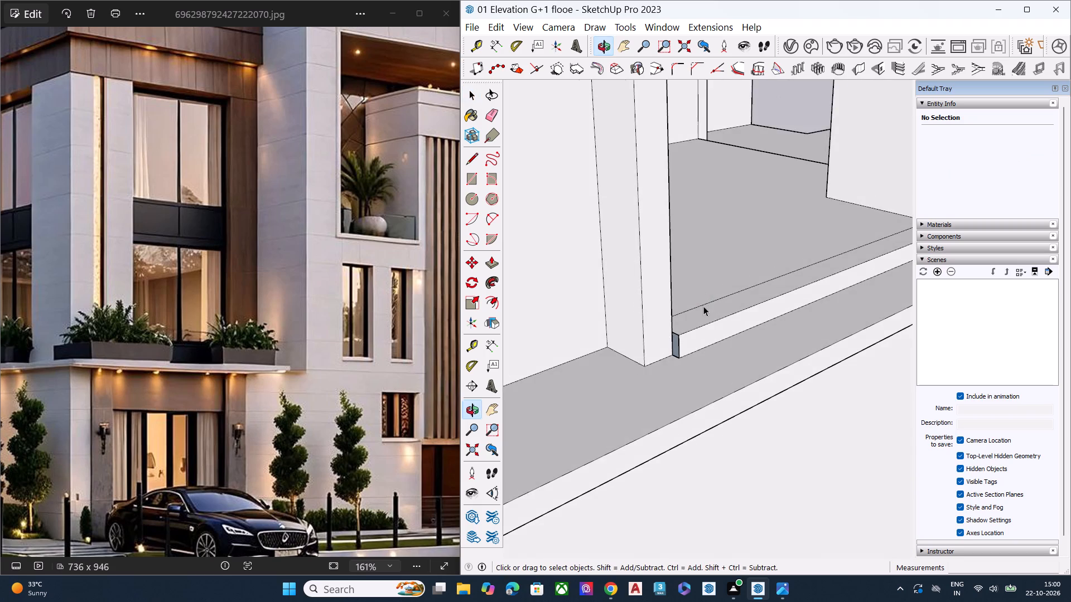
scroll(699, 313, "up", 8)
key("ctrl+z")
Push/pull the raised floor's edge face in the side opening outward 2' 6 1/4" to the corner column's outer edge.
scroll(659, 339, "down", 1)
left_click(633, 363)
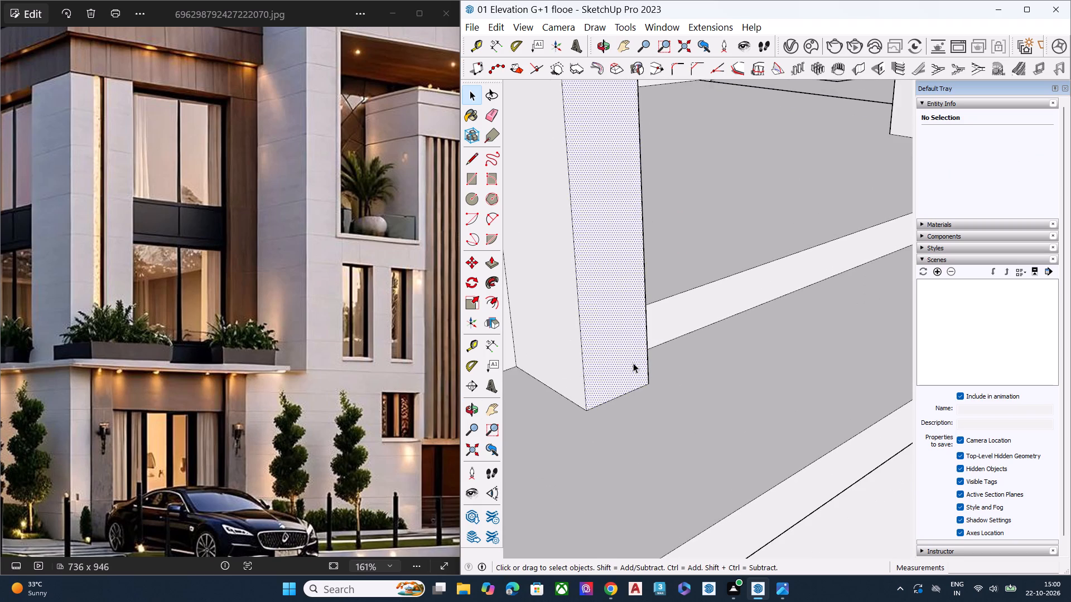
scroll(633, 363, "down", 4)
scroll(630, 361, "up", 1)
scroll(629, 358, "down", 1)
scroll(659, 295, "down", 5)
scroll(903, 230, "up", 6)
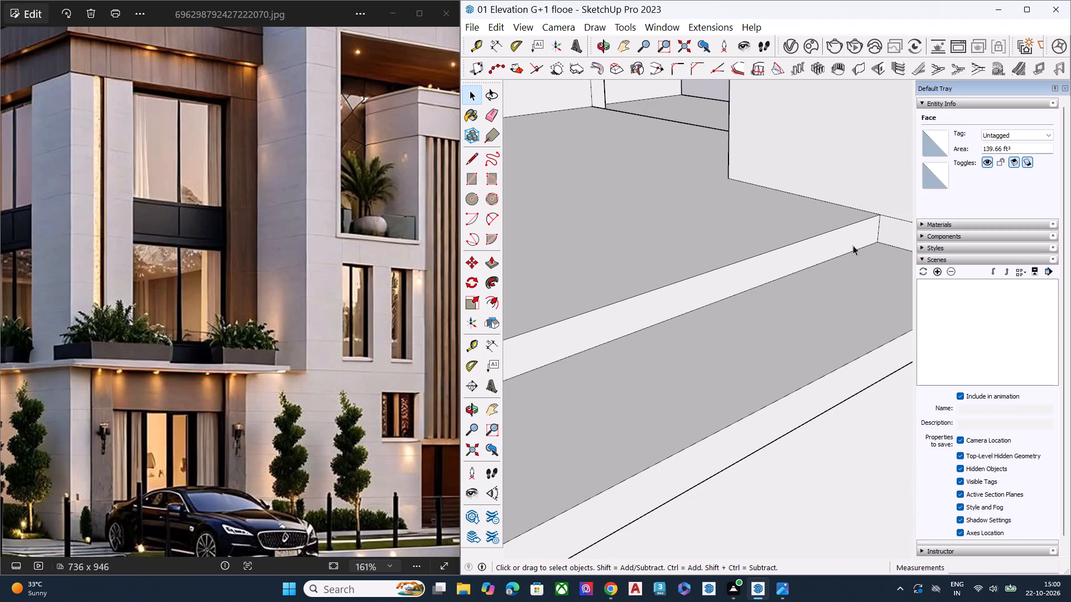
left_click(852, 245)
key("p")
scroll(843, 240, "down", 2)
left_click(847, 233)
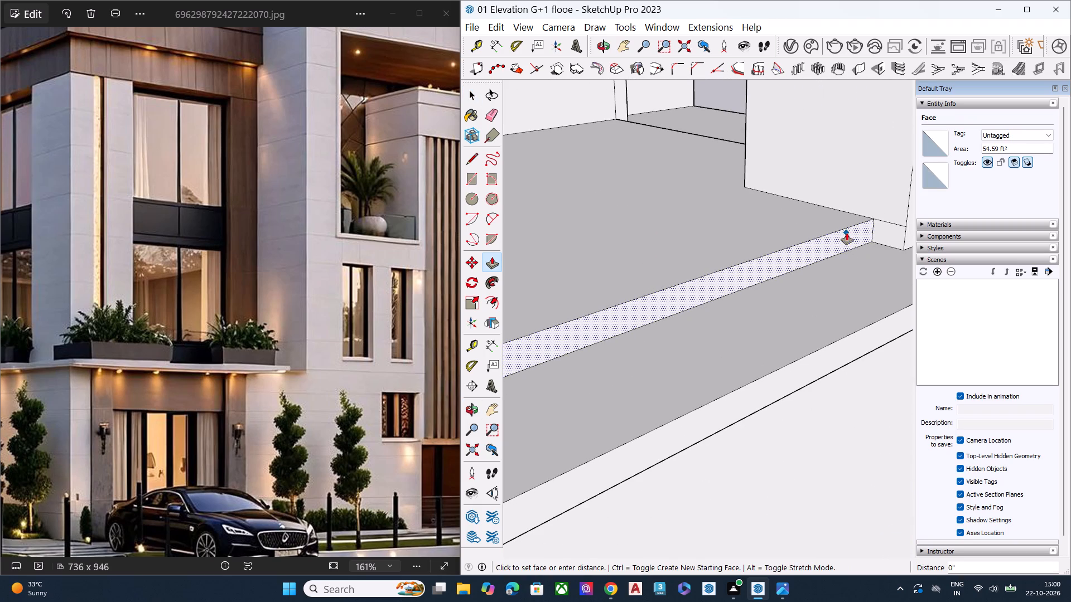
left_click(906, 221)
scroll(893, 237, "down", 7)
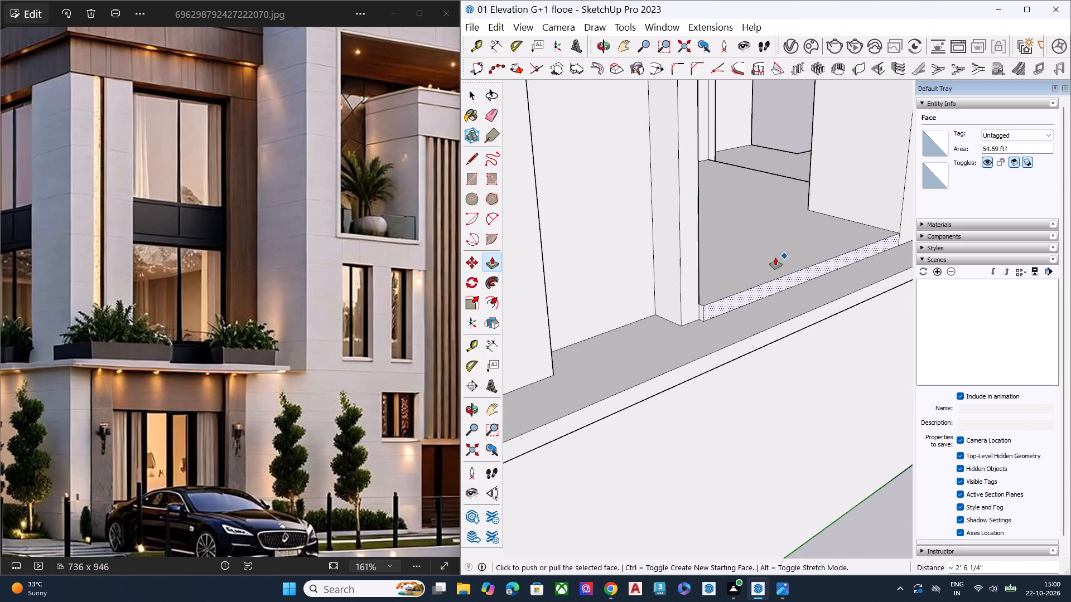
Push/pull the narrow column's outer face outward until it is flush with the extended floor edge in the side opening.
middle_click_drag(774, 255, 787, 243)
scroll(714, 276, "up", 6)
key("space")
left_click(724, 275)
key("p")
left_click(721, 270)
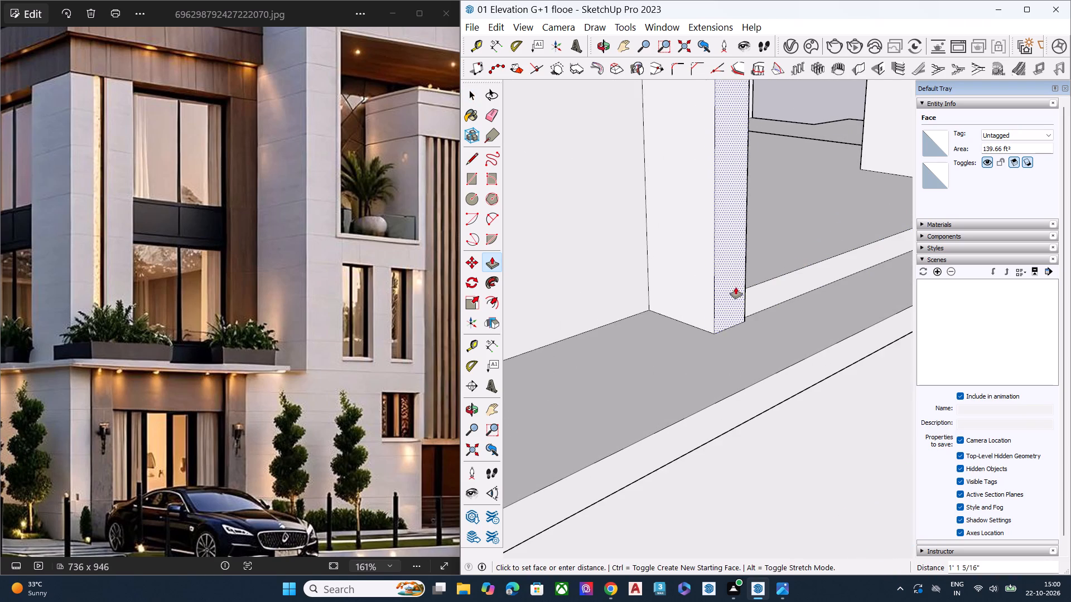
scroll(709, 270, "down", 4)
scroll(705, 269, "up", 1)
scroll(705, 269, "down", 2)
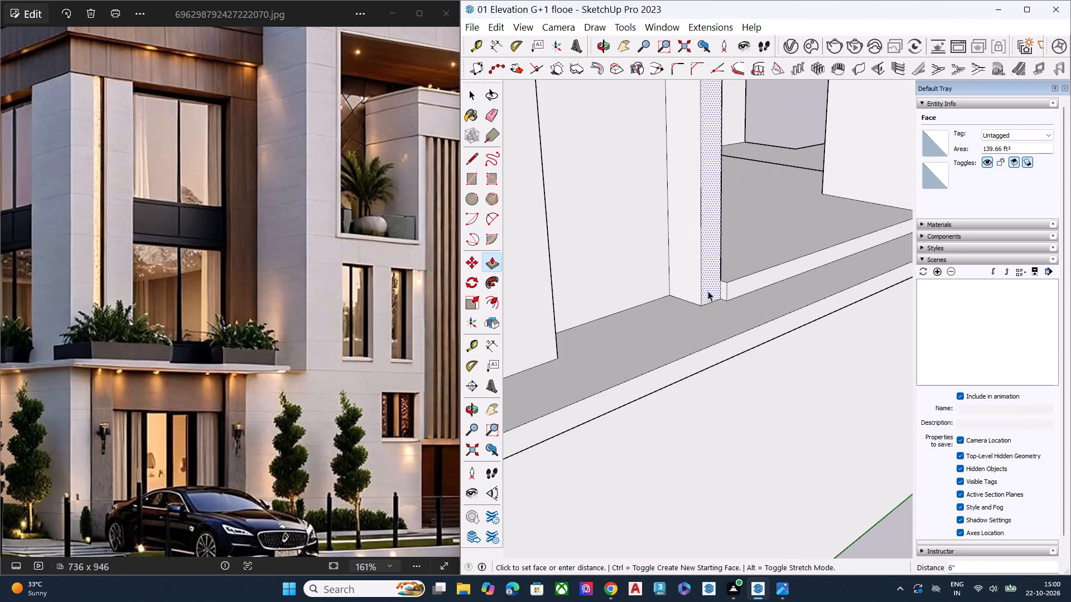
key("space")
scroll(719, 304, "up", 3)
scroll(726, 309, "down", 1)
scroll(731, 313, "up", 6)
scroll(713, 307, "down", 2)
scroll(713, 307, "up", 3)
key("p")
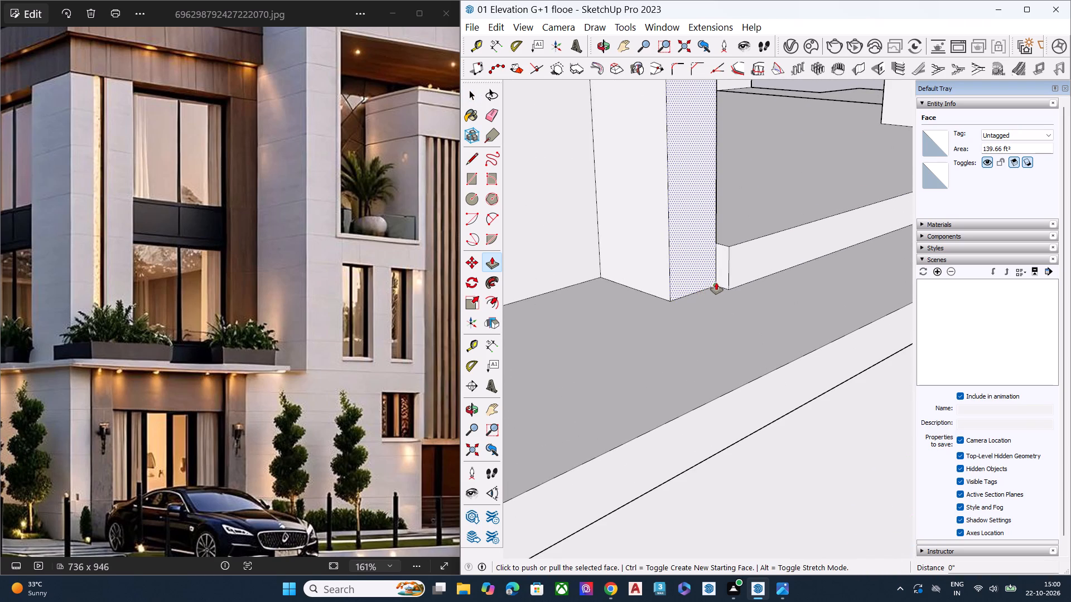
left_click(716, 283)
left_click(729, 281)
key("space")
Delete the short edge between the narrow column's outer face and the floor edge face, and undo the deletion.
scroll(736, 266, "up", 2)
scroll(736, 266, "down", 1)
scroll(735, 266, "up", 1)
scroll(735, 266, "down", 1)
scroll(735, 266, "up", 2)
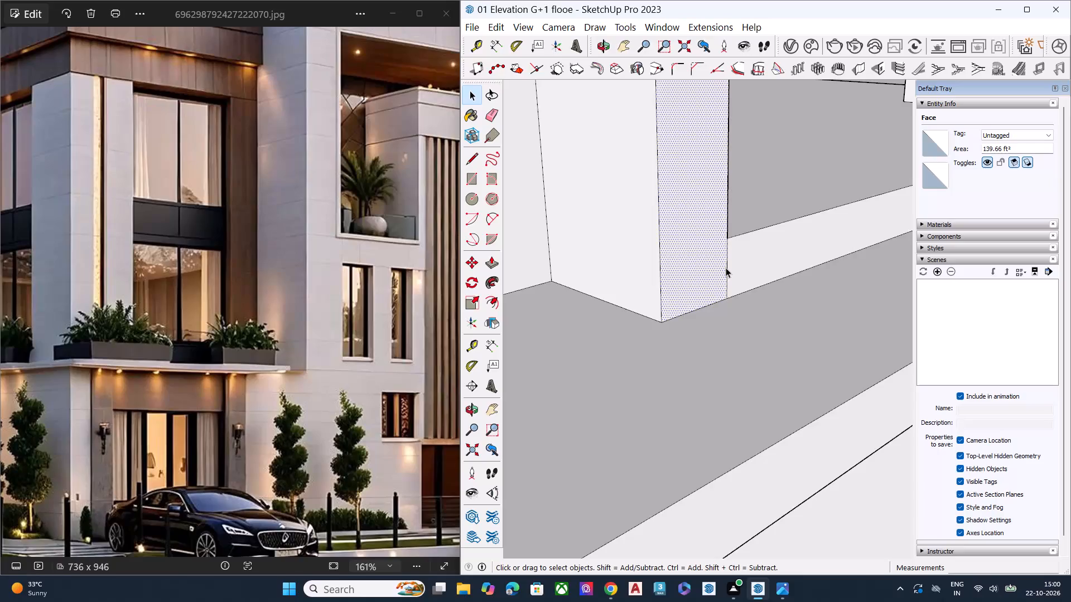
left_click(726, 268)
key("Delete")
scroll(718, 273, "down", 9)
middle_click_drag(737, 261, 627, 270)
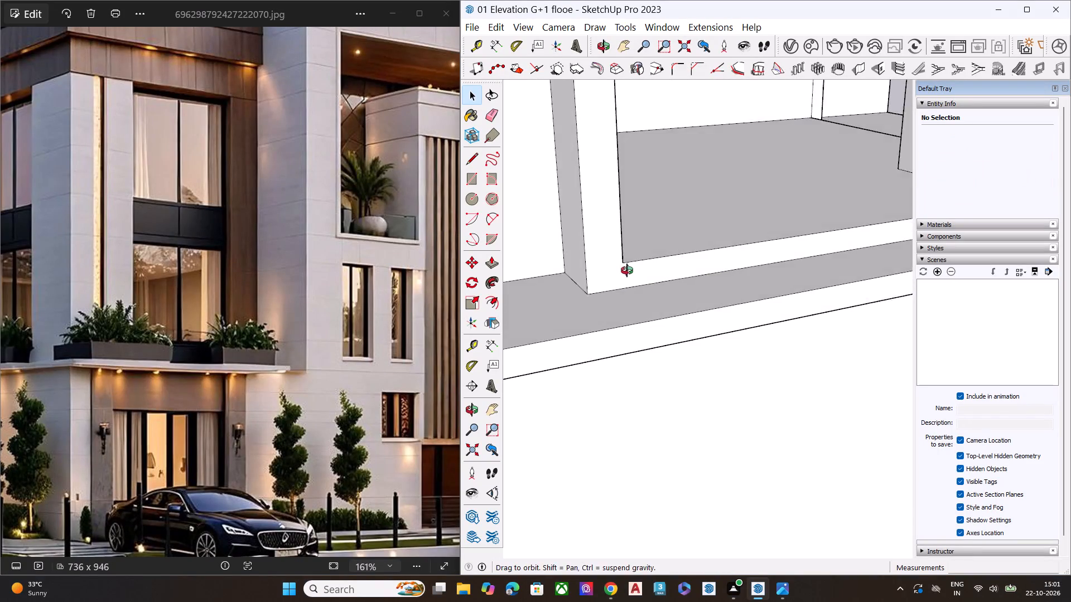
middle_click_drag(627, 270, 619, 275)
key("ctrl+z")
Examine the raised floor edge and columns around the side opening and the adjoining front opening beneath the spandrel beams.
scroll(624, 283, "down", 5)
key("space")
scroll(675, 293, "down", 1)
scroll(686, 294, "up", 3)
scroll(704, 297, "down", 1)
scroll(706, 297, "up", 2)
scroll(713, 297, "down", 8)
scroll(695, 285, "up", 2)
scroll(695, 285, "down", 1)
scroll(695, 285, "up", 1)
scroll(695, 285, "down", 6)
scroll(697, 279, "up", 2)
scroll(698, 280, "down", 1)
scroll(700, 284, "up", 1)
scroll(700, 284, "down", 6)
key("space")
left_click(749, 468)
middle_click_drag(761, 305, 630, 281)
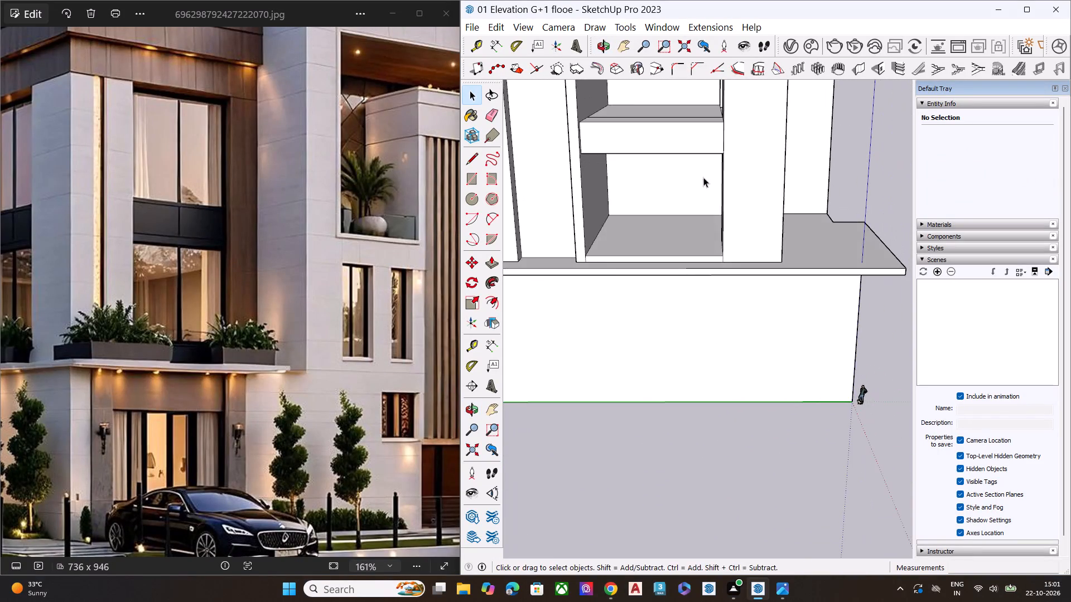
middle_click_drag(723, 213, 301, 378)
scroll(604, 196, "up", 7)
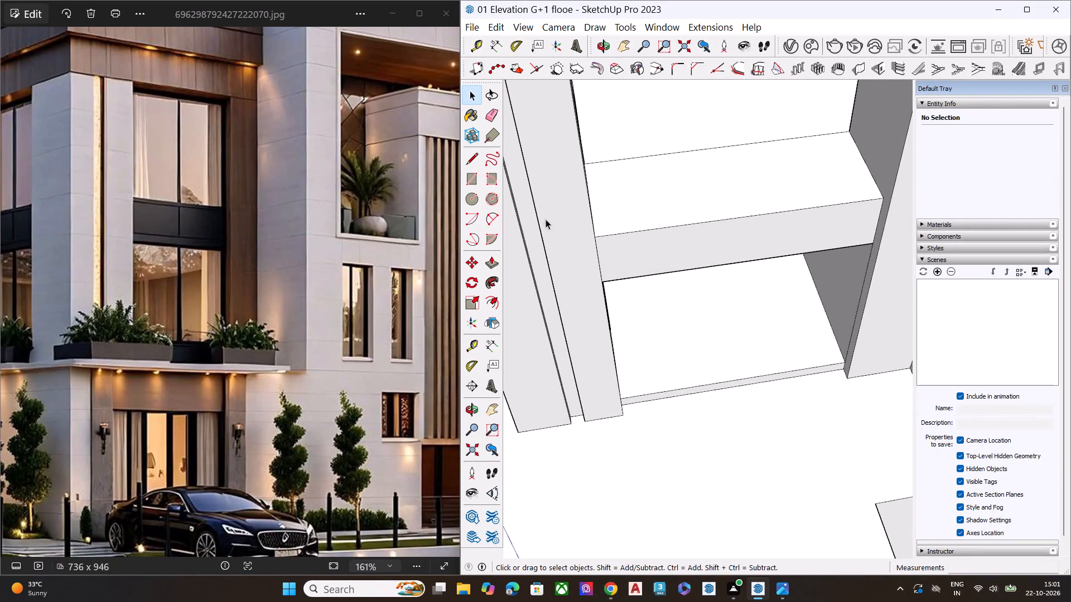
middle_click_drag(701, 207, 470, 180)
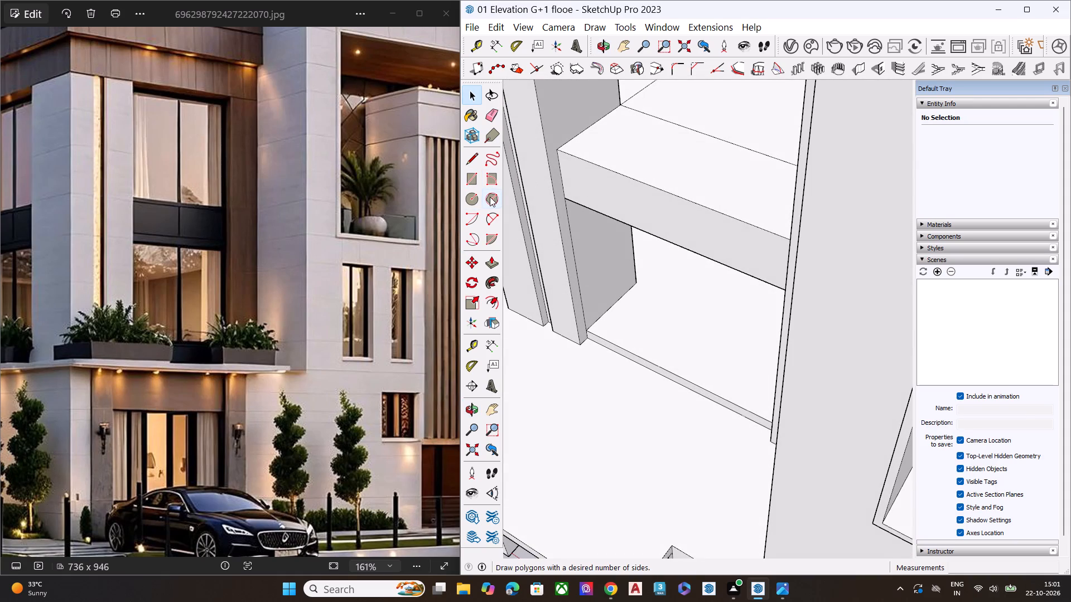
scroll(636, 211, "down", 1)
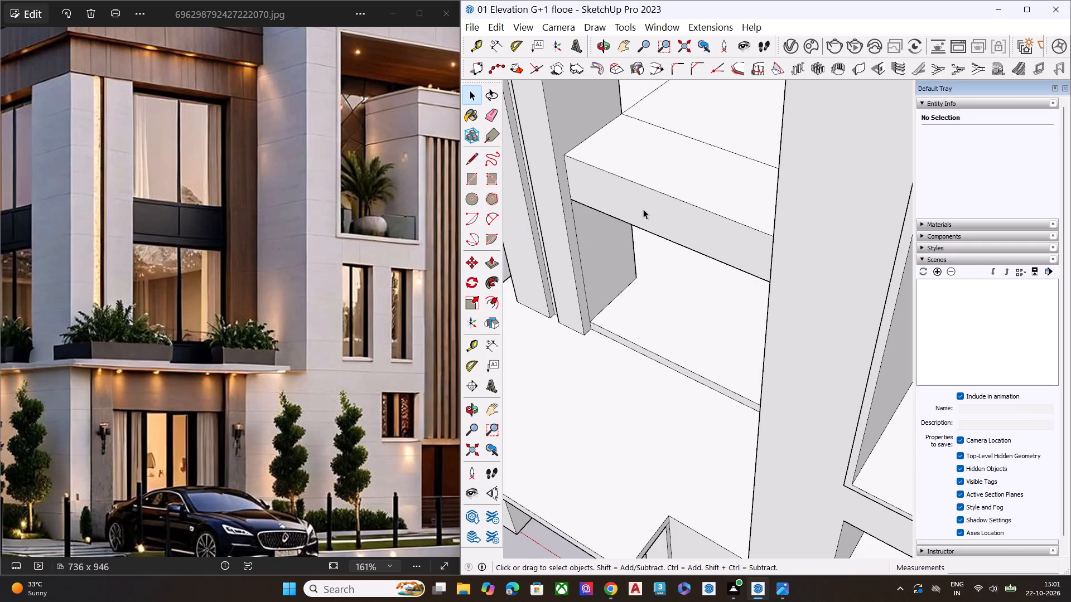
Undo the recent raised floor edge and column face edits around the front and side openings.
middle_click_drag(648, 184, 739, 17)
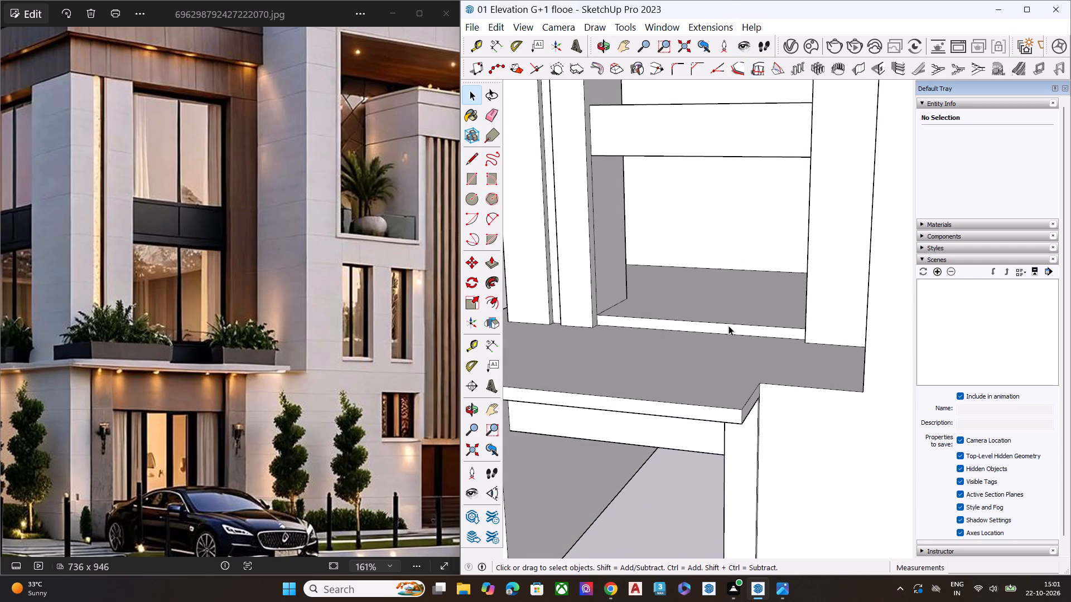
key("ctrl+z")
key("ctrl+z")
key("ctrl+z")
key("ctrl+z")
key("ctrl+z")
key("space")
Delete the leftover vertical edges on the narrow column and the tall wall flanking the front opening, beneath the spandrel beam.
middle_click_drag(673, 317, 689, 384)
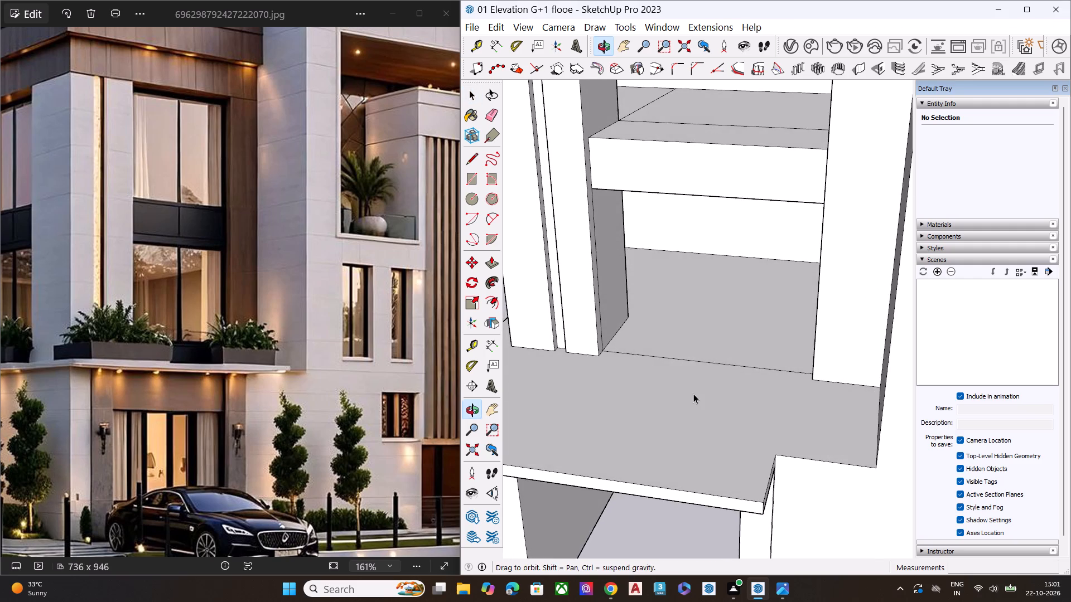
key("space")
scroll(635, 332, "down", 5)
scroll(660, 344, "up", 1)
middle_click_drag(660, 344, 659, 337)
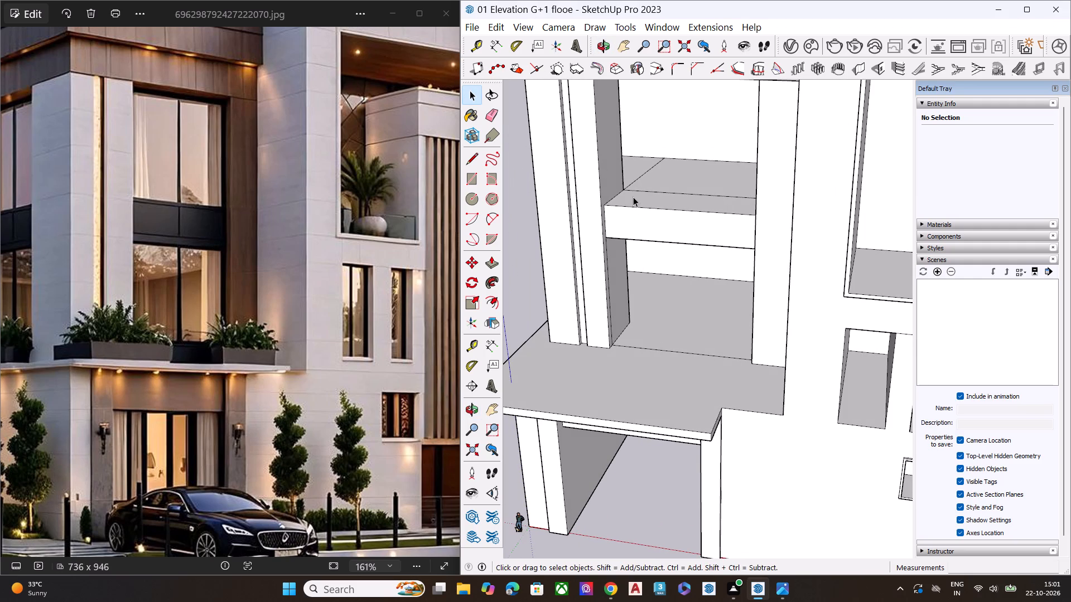
scroll(621, 341, "up", 8)
middle_click_drag(624, 332, 576, 332)
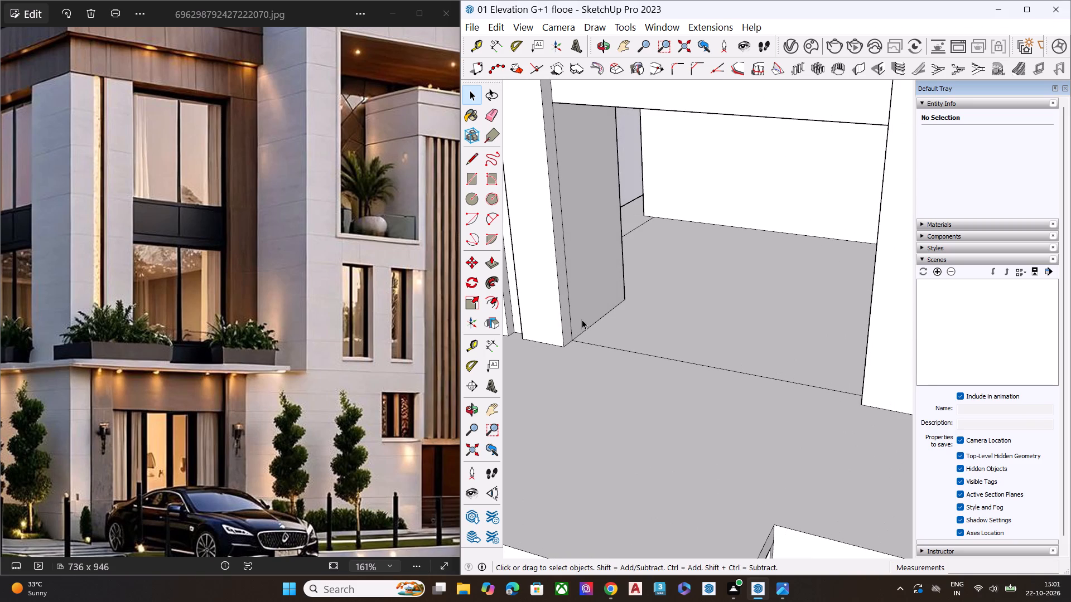
middle_click_drag(588, 329, 571, 426)
scroll(585, 344, "down", 1)
scroll(571, 426, "up", 5)
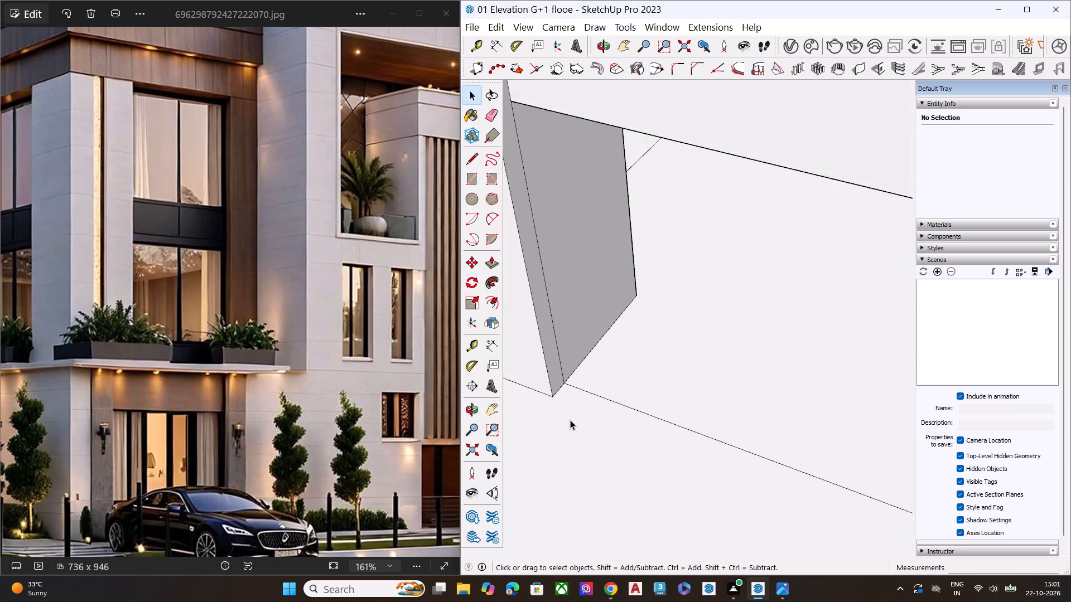
scroll(570, 420, "up", 1)
left_click(562, 367)
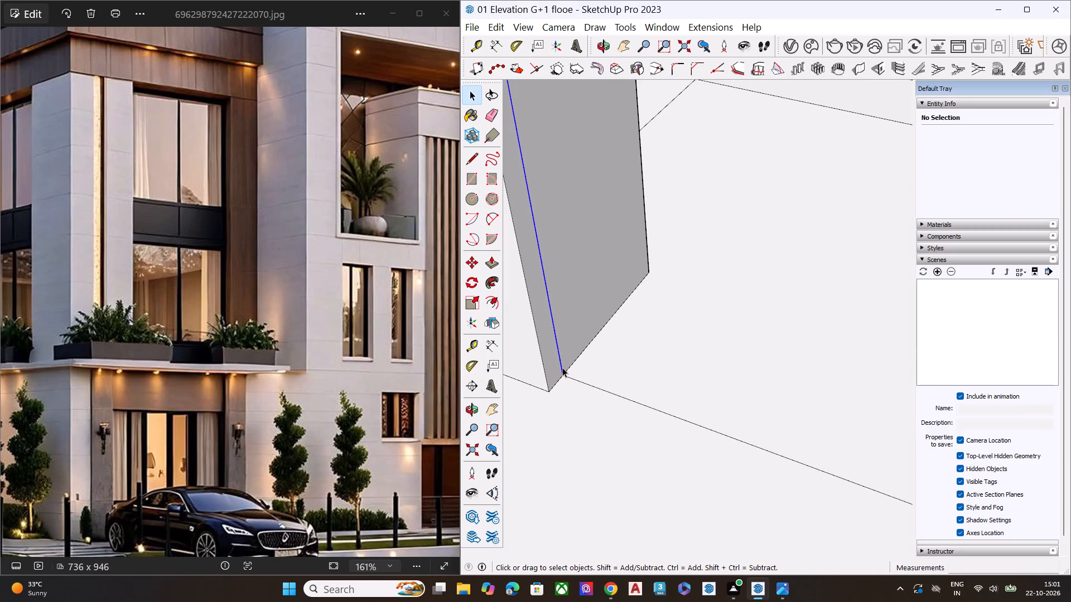
key("Delete")
scroll(570, 380, "down", 9)
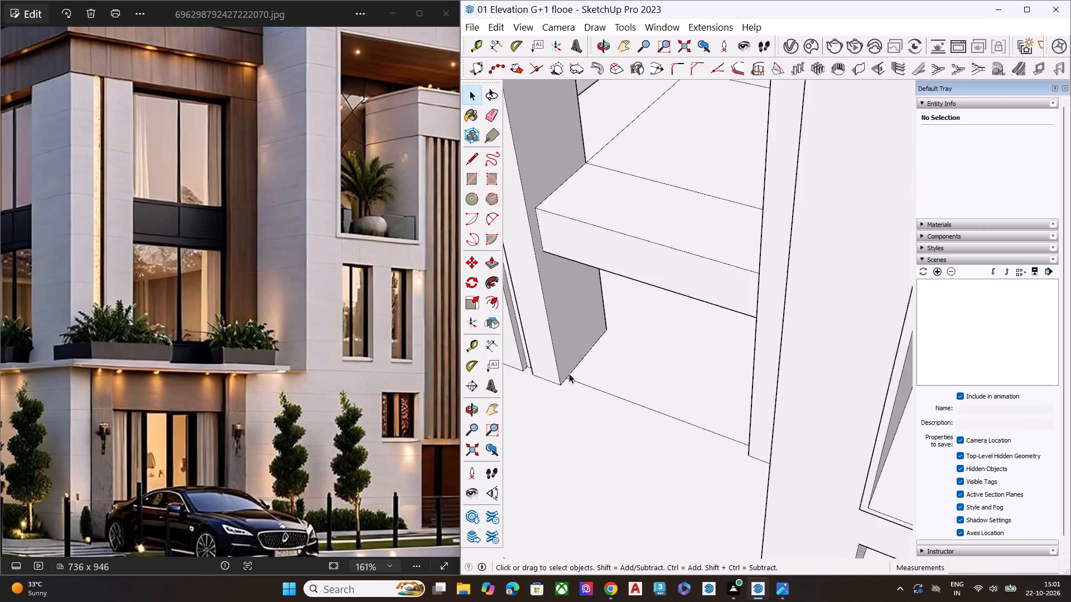
middle_click_drag(647, 370, 910, 338)
scroll(893, 330, "up", 1)
scroll(877, 329, "down", 2)
scroll(869, 309, "up", 2)
left_click(877, 303)
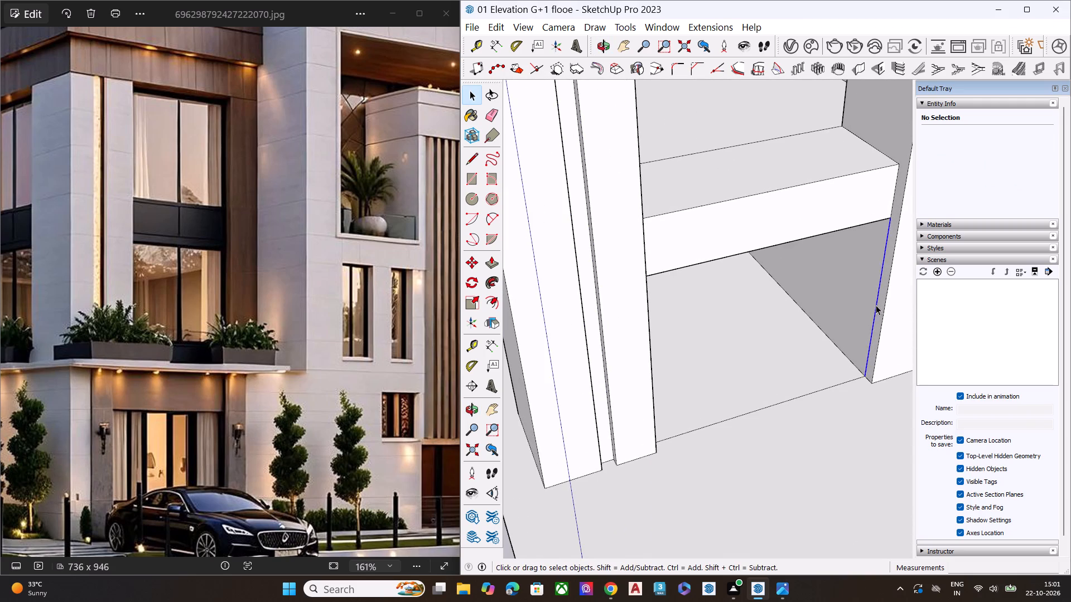
key("Delete")
scroll(809, 340, "down", 3)
Draw a line about 33' long across the front opening's floor from the tall wall to the narrow column, parallel to the floor edge.
scroll(822, 373, "up", 8)
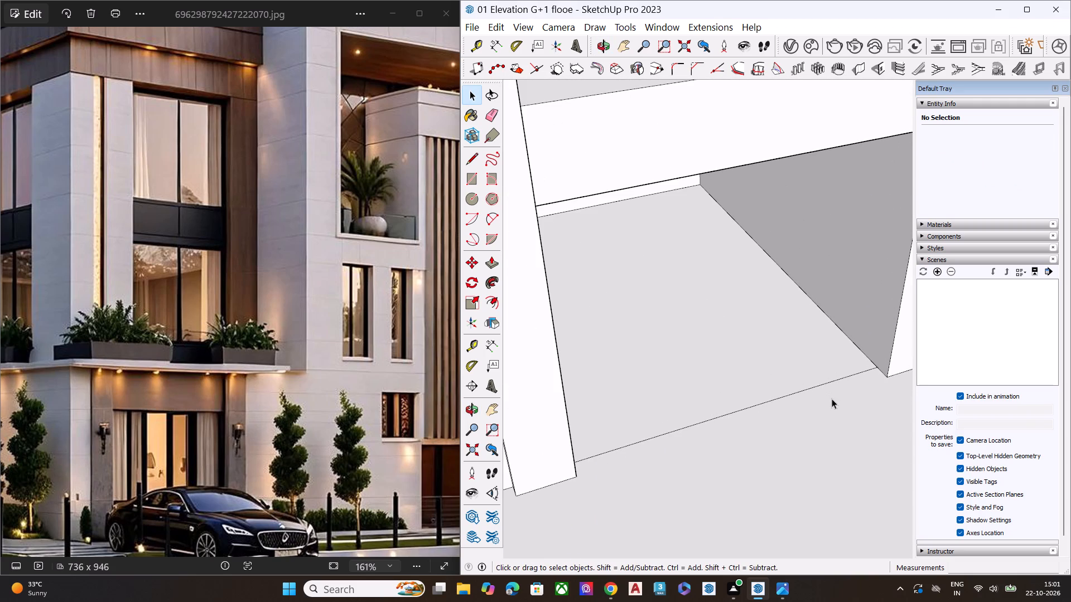
key("l")
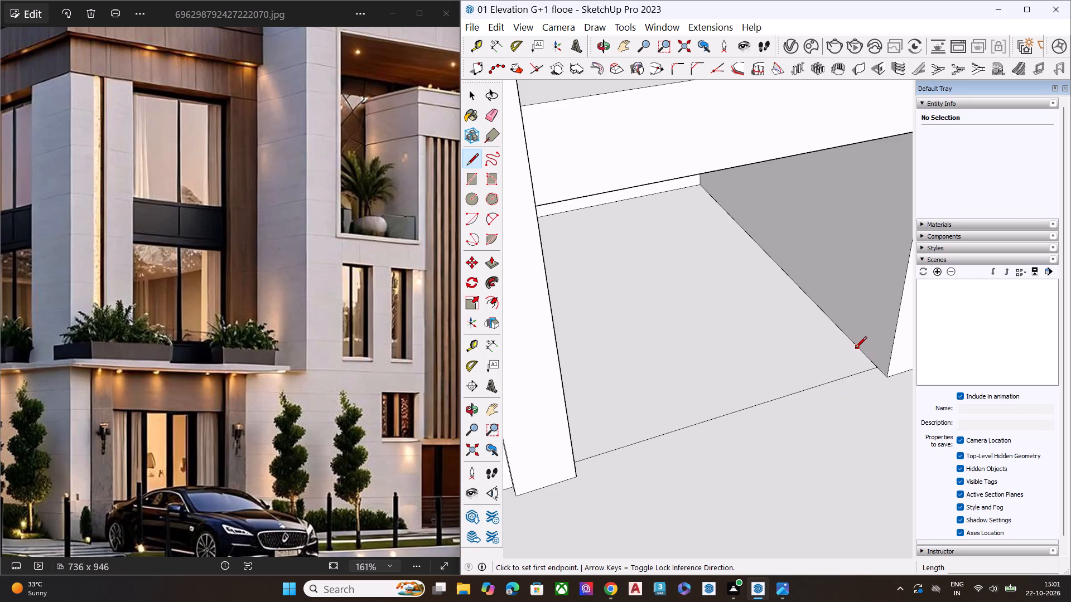
left_click(855, 349)
scroll(682, 406, "down", 5)
middle_click_drag(665, 416, 493, 445)
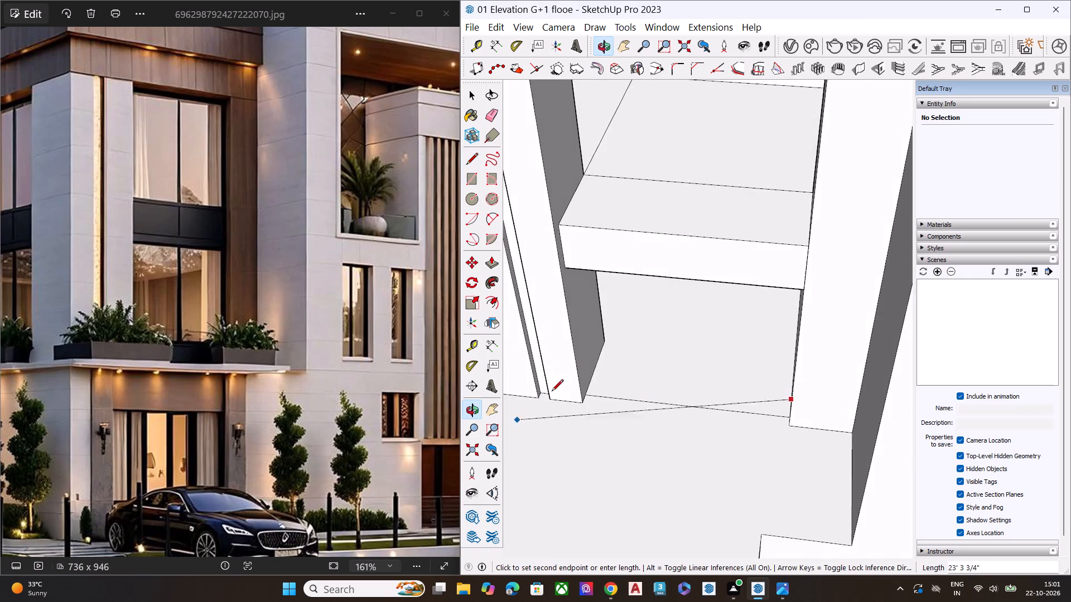
scroll(592, 367, "up", 5)
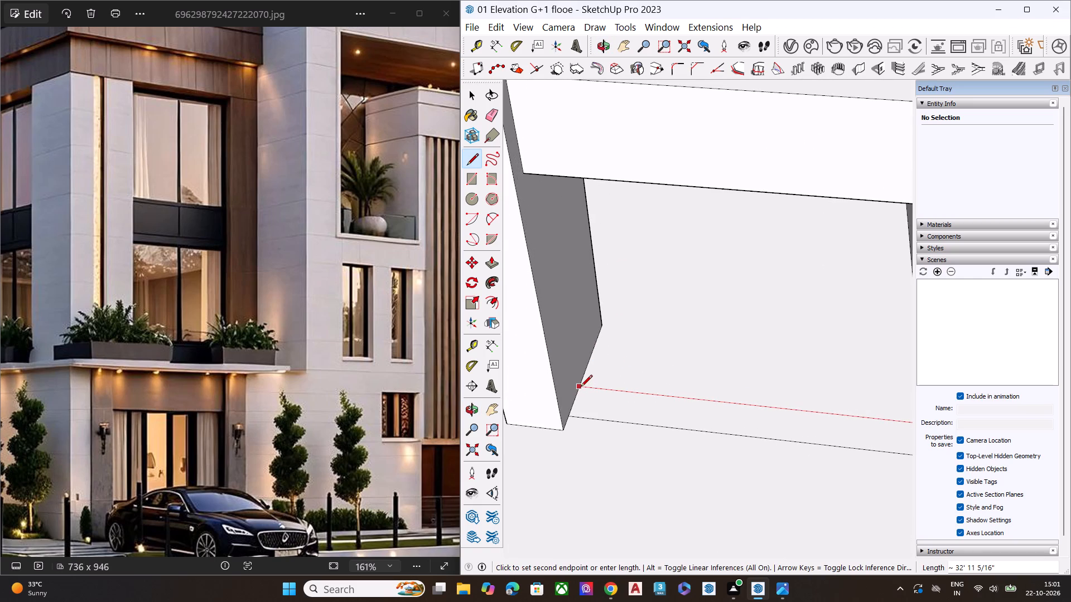
left_click(581, 387)
key("space")
scroll(610, 405, "down", 4)
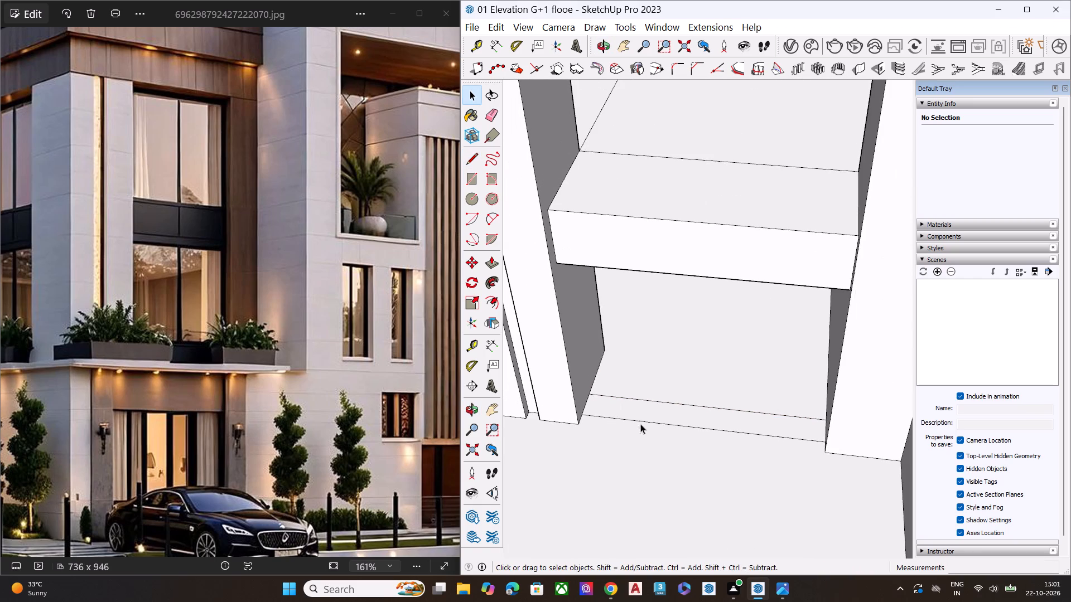
Push/pull the narrow floor strip in the front opening upward about 3' to form a low curb.
left_click(642, 416)
middle_click_drag(650, 426, 599, 333)
scroll(590, 345, "up", 2)
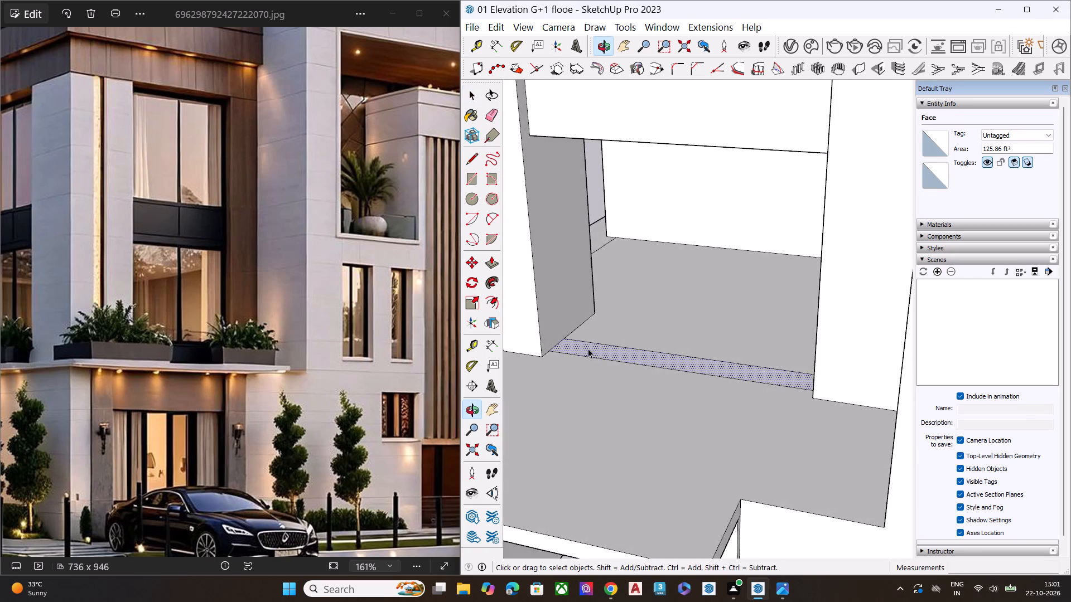
scroll(588, 348, "up", 3)
key("p")
scroll(584, 349, "up", 1)
left_click(588, 343)
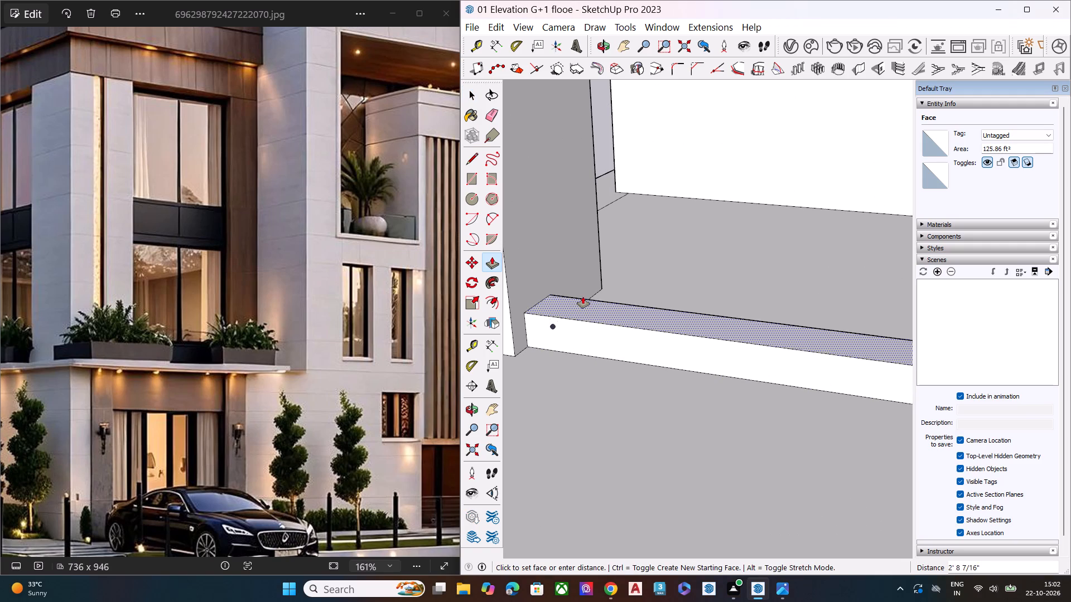
left_click(583, 294)
key("space")
scroll(601, 326, "down", 4)
Push/pull the inner face of the front opening's curb outward to make the curb thinner.
scroll(662, 307, "down", 1)
middle_click_drag(661, 318, 1070, 372)
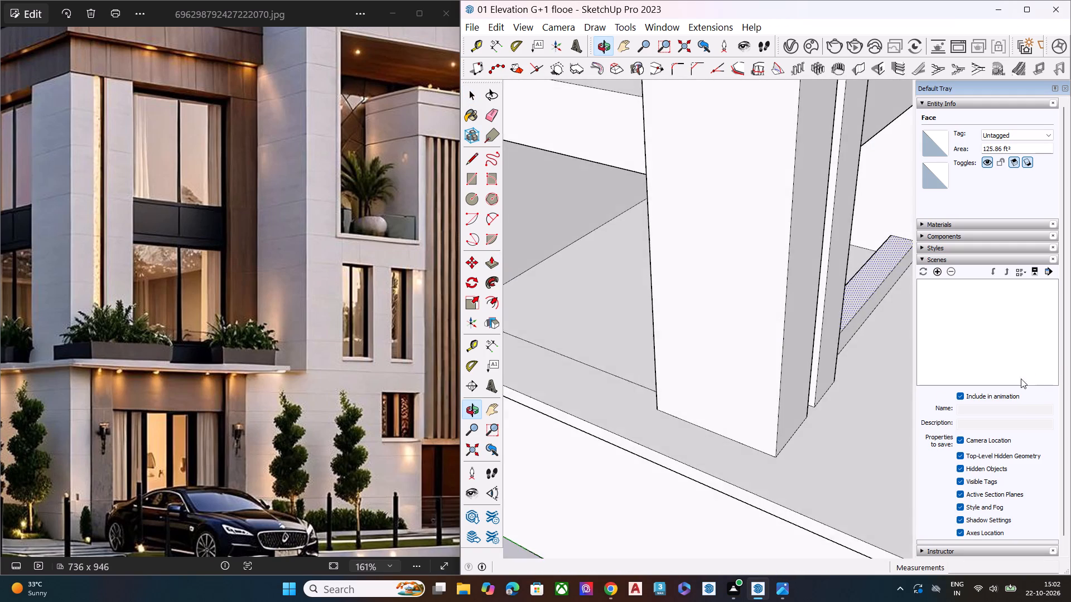
middle_click_drag(629, 377, 977, 348)
scroll(667, 303, "up", 4)
scroll(586, 269, "down", 1)
scroll(587, 269, "up", 4)
left_click(763, 244)
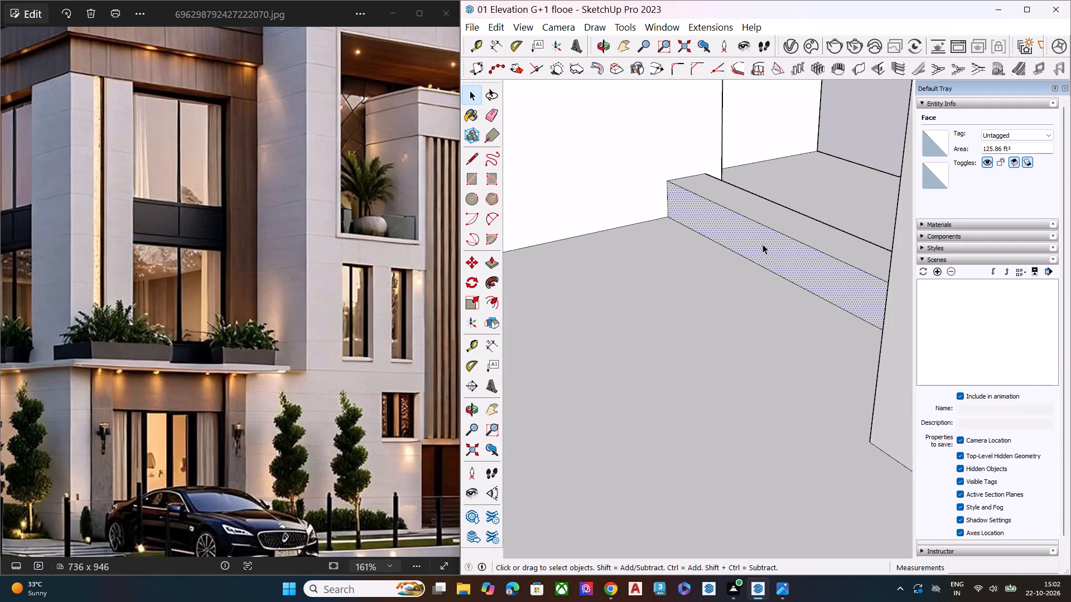
key("p")
left_click(762, 244)
left_click(779, 234)
key("space")
Examine the front opening's curb and the surrounding canopy, columns and facade from the side and the front.
scroll(570, 248, "down", 2)
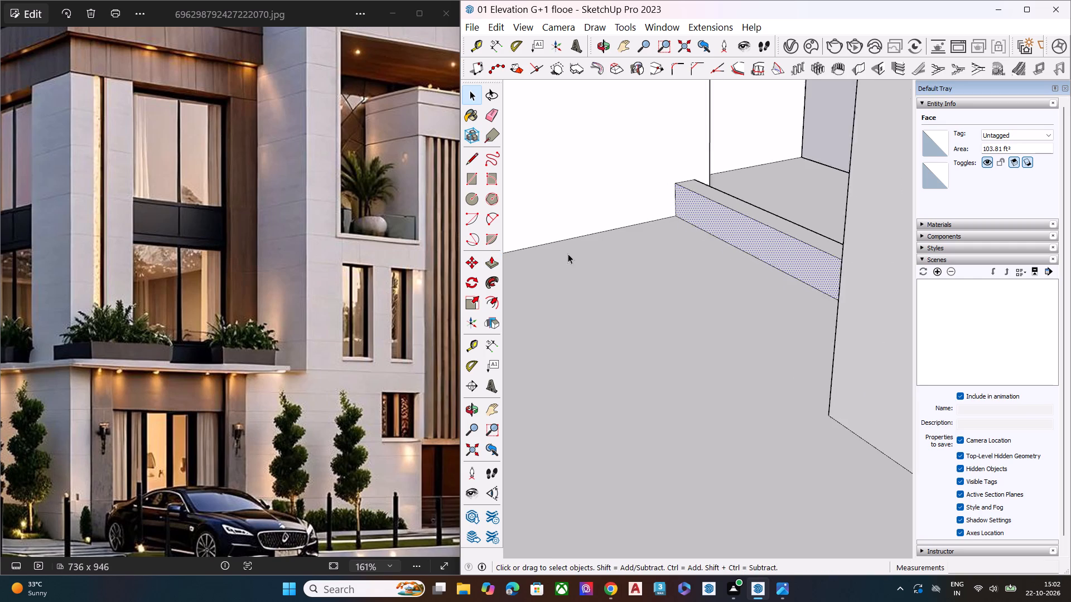
scroll(568, 254, "down", 4)
middle_click_drag(717, 288, 557, 253)
scroll(556, 251, "up", 1)
scroll(521, 232, "down", 9)
scroll(609, 280, "up", 1)
left_click_drag(794, 220, 803, 217)
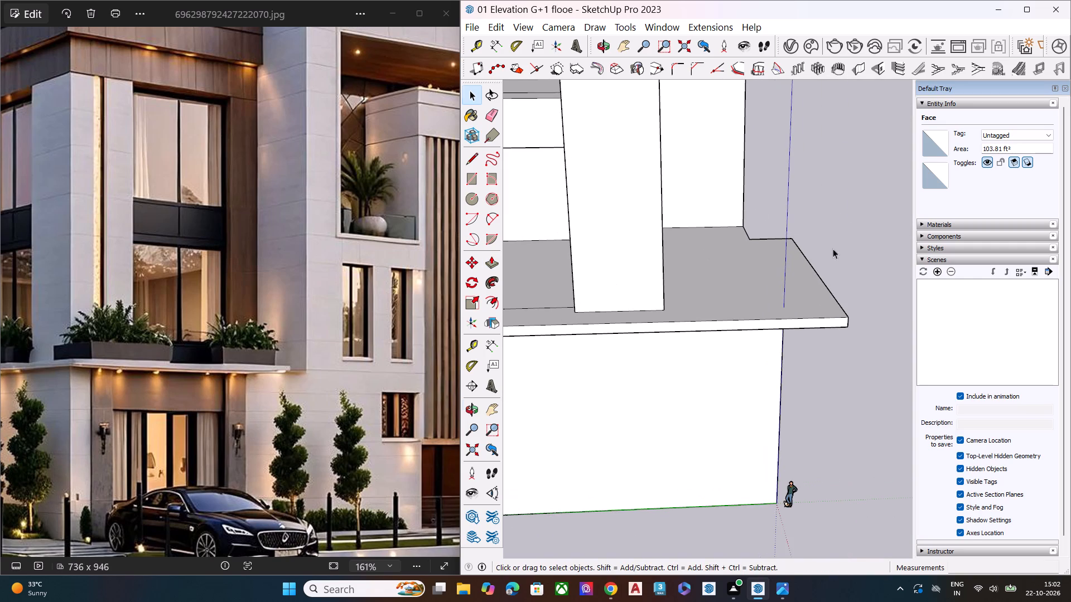
middle_click_drag(817, 252, 539, 262)
scroll(642, 261, "down", 1)
scroll(644, 262, "up", 1)
scroll(653, 269, "down", 3)
scroll(673, 294, "up", 1)
scroll(677, 303, "down", 3)
middle_click_drag(621, 322, 482, 287)
scroll(566, 275, "up", 3)
scroll(676, 343, "down", 5)
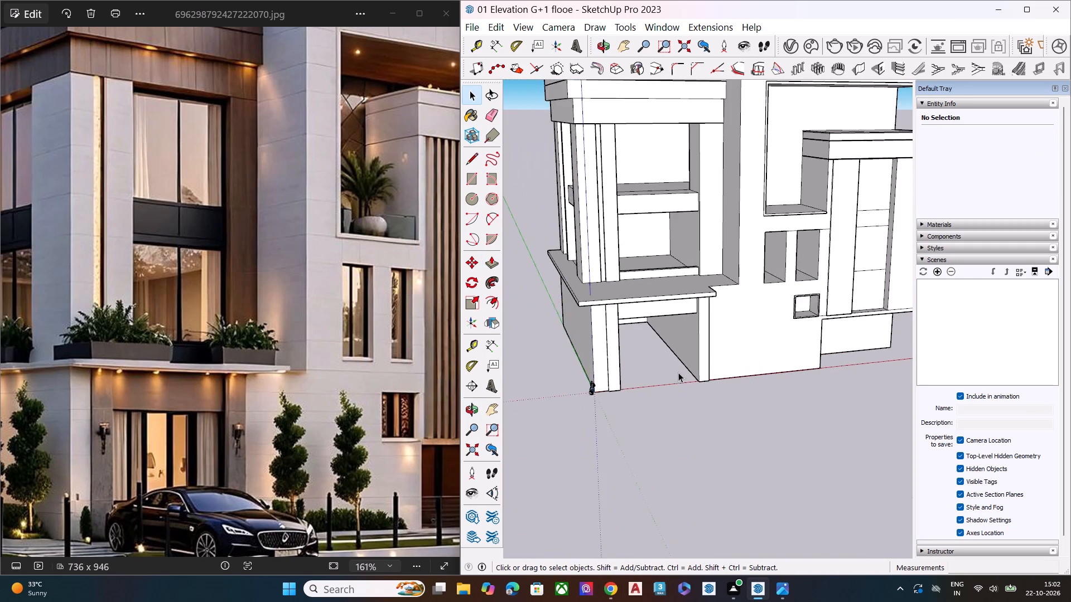
Copy the floor edge in the side opening a short distance inward to mark out a narrow strip between the columns.
scroll(681, 288, "up", 10)
middle_click_drag(520, 253, 952, 256)
scroll(971, 260, "up", 1)
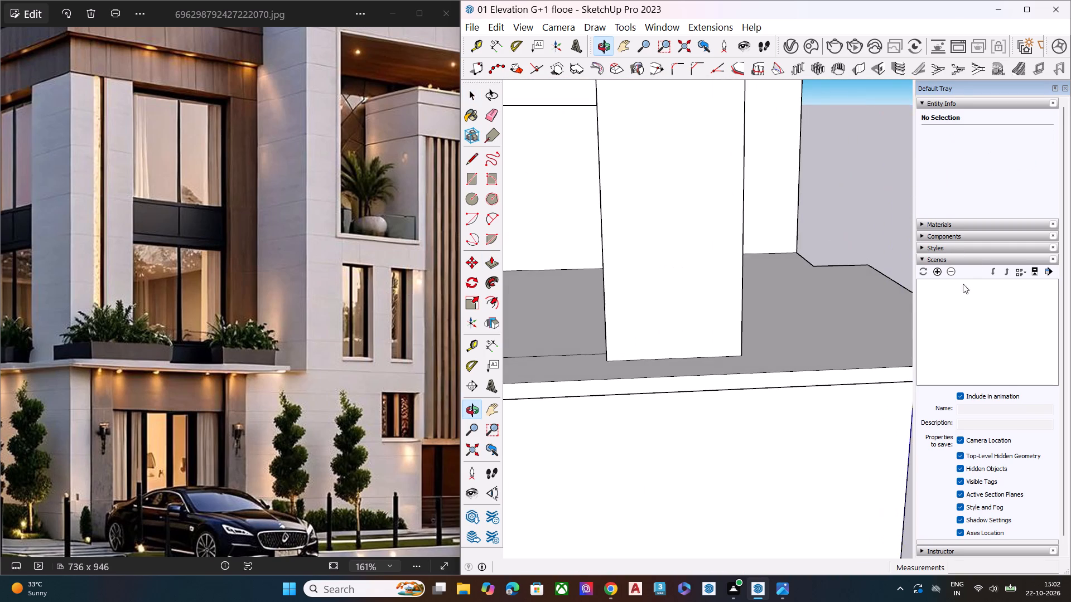
scroll(959, 294, "down", 2)
scroll(957, 302, "up", 1)
scroll(956, 304, "down", 3)
scroll(734, 328, "down", 7)
middle_click_drag(691, 355, 871, 423)
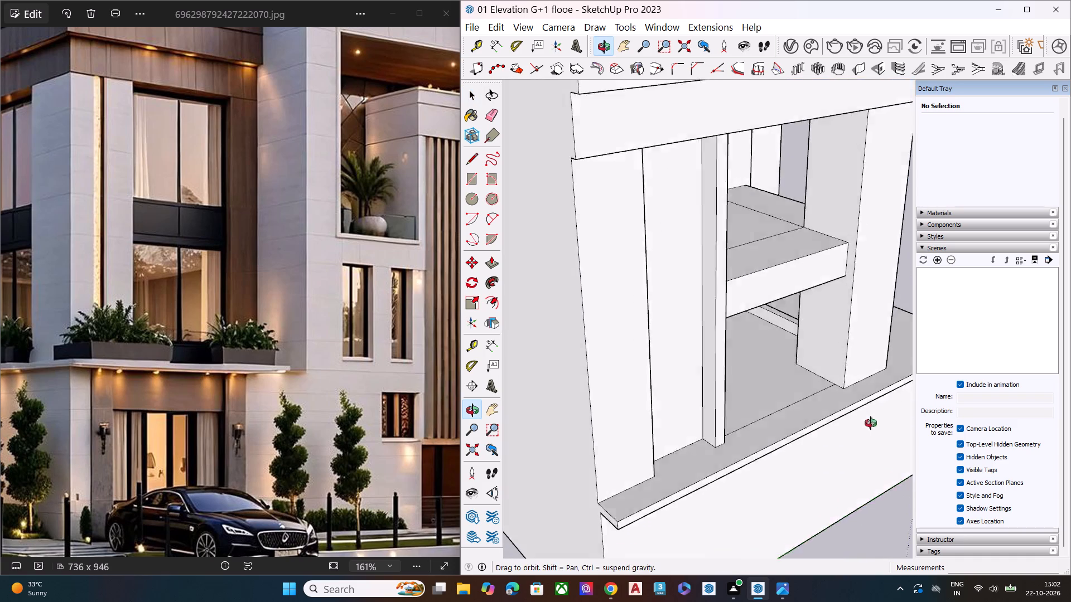
middle_click_drag(871, 423, 876, 431)
scroll(828, 428, "up", 7)
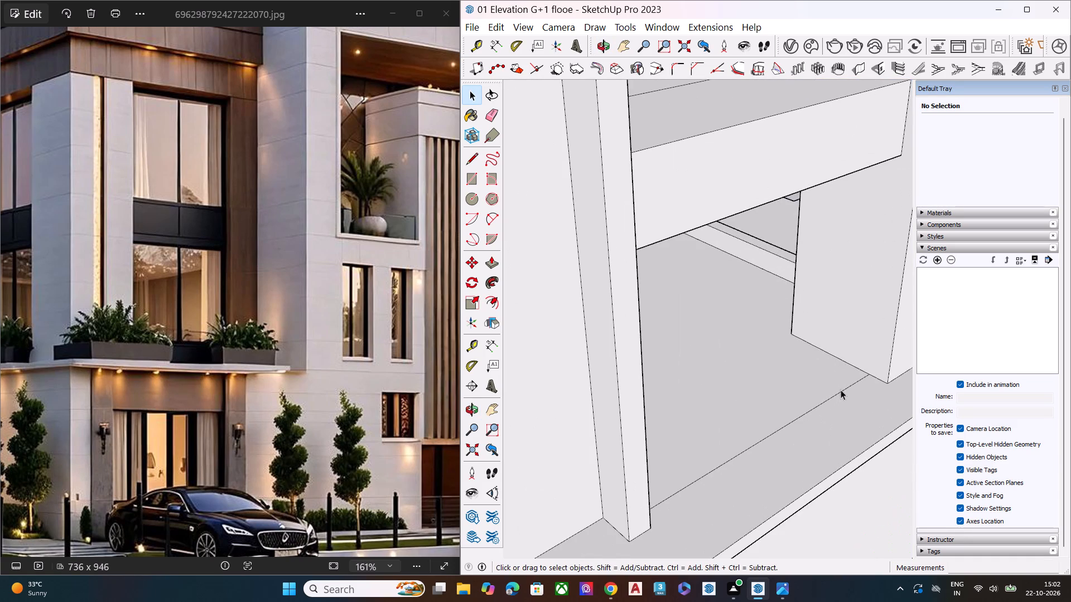
left_click(841, 390)
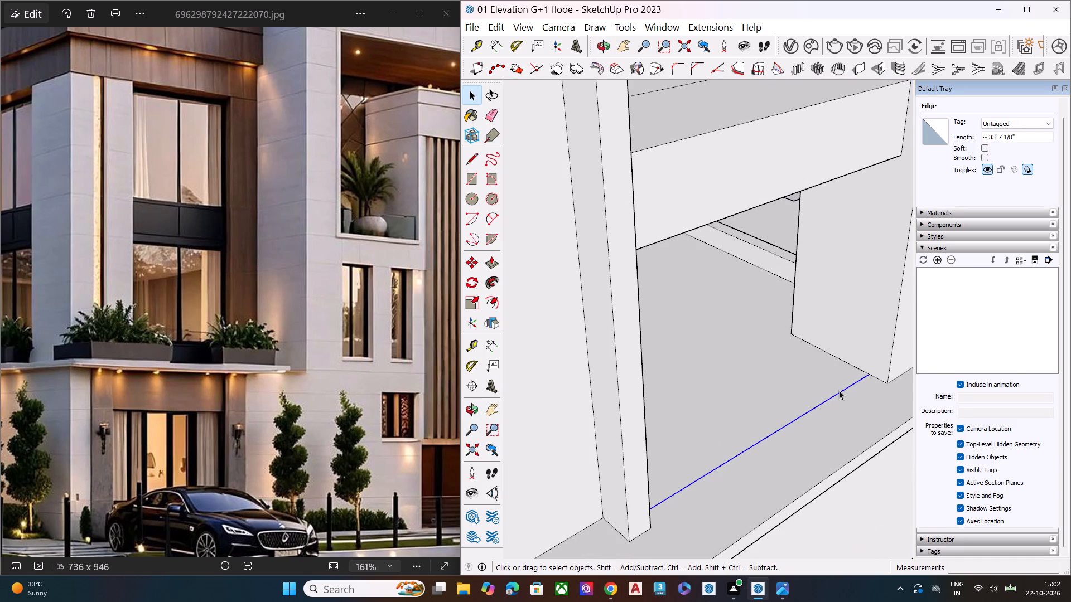
key("m")
left_click(867, 375)
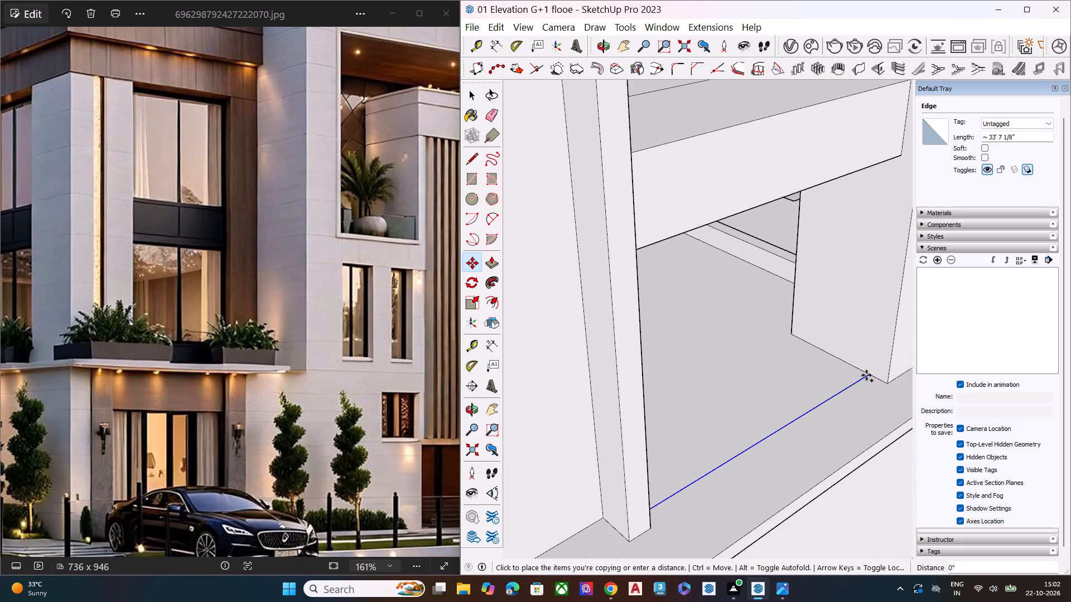
left_click(853, 367)
key("space")
Push/pull the side opening's narrow floor strip upward about 3' 7" to form a matching low curb.
left_click(852, 377)
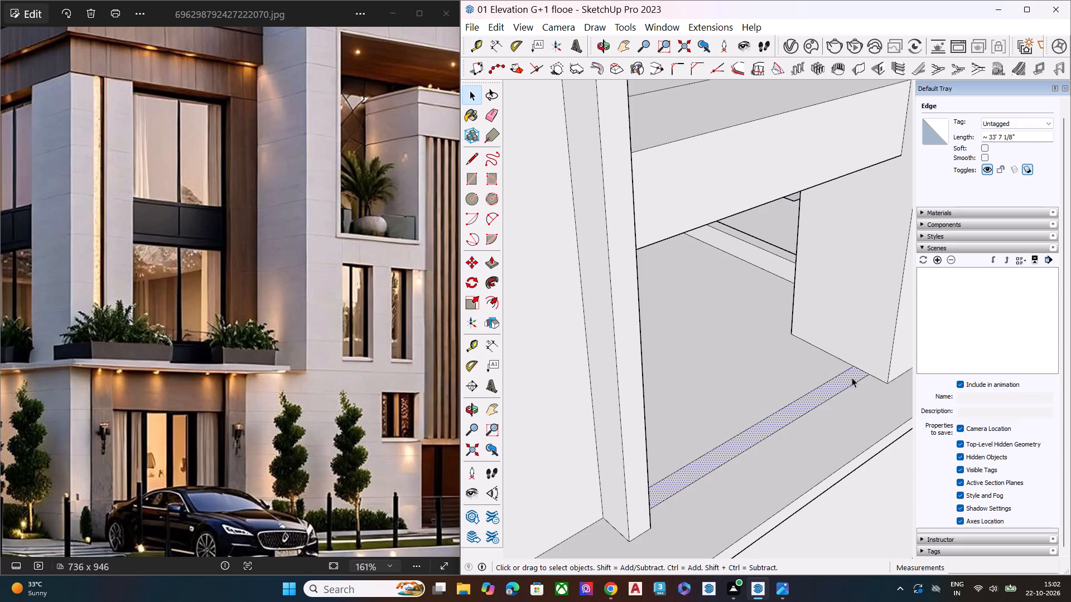
key("p")
left_click(850, 374)
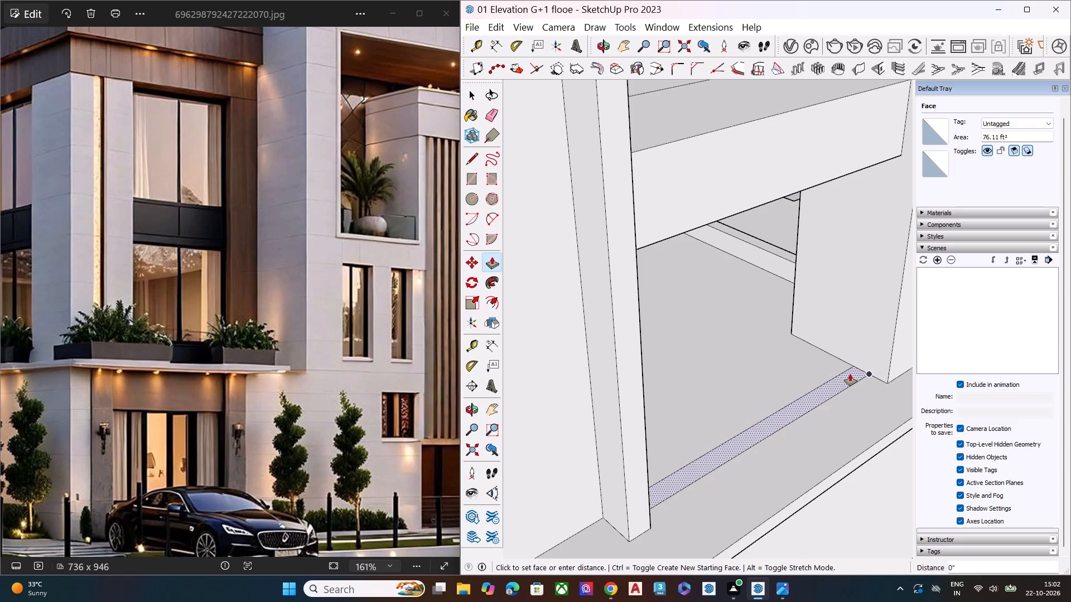
middle_click_drag(861, 363, 735, 278)
scroll(738, 275, "up", 1)
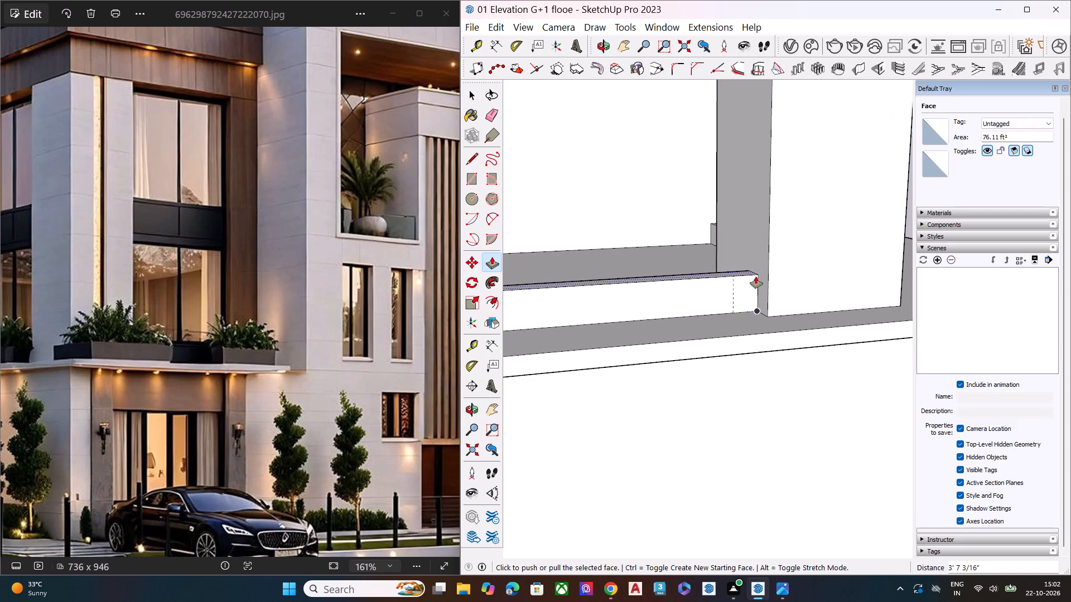
left_click(756, 276)
key("space")
Examine both curbs, the corner column and the overall villa massing from the front and side against the reference photo.
scroll(750, 331, "down", 1)
scroll(750, 331, "up", 2)
scroll(750, 332, "down", 4)
scroll(749, 368, "up", 1)
scroll(749, 370, "down", 2)
scroll(750, 371, "up", 1)
scroll(751, 371, "down", 1)
middle_click_drag(774, 377, 536, 355)
scroll(706, 328, "down", 1)
scroll(707, 328, "up", 1)
scroll(710, 328, "down", 6)
left_click(814, 442)
scroll(786, 398, "down", 2)
scroll(792, 397, "up", 4)
scroll(802, 395, "down", 1)
scroll(803, 395, "up", 2)
scroll(805, 395, "down", 4)
middle_click_drag(775, 405, 769, 333)
middle_click_drag(766, 334, 737, 443)
key("space")
middle_click_drag(734, 320, 744, 389)
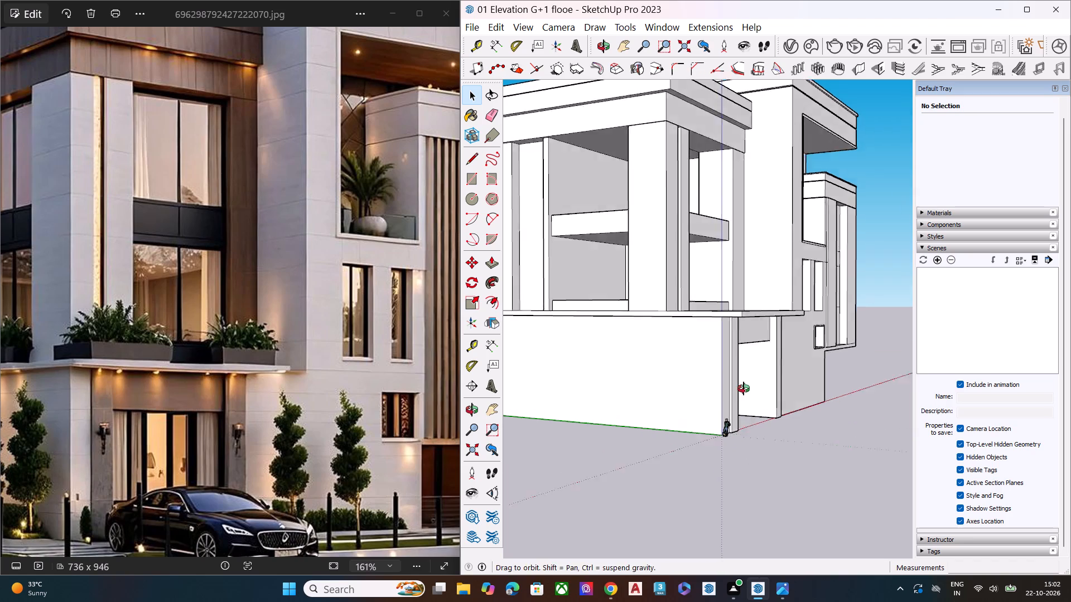
middle_click_drag(744, 389, 700, 410)
Push/pull the front face of the lower fascia band above the corner column slightly outward beyond the columns.
scroll(604, 138, "up", 9)
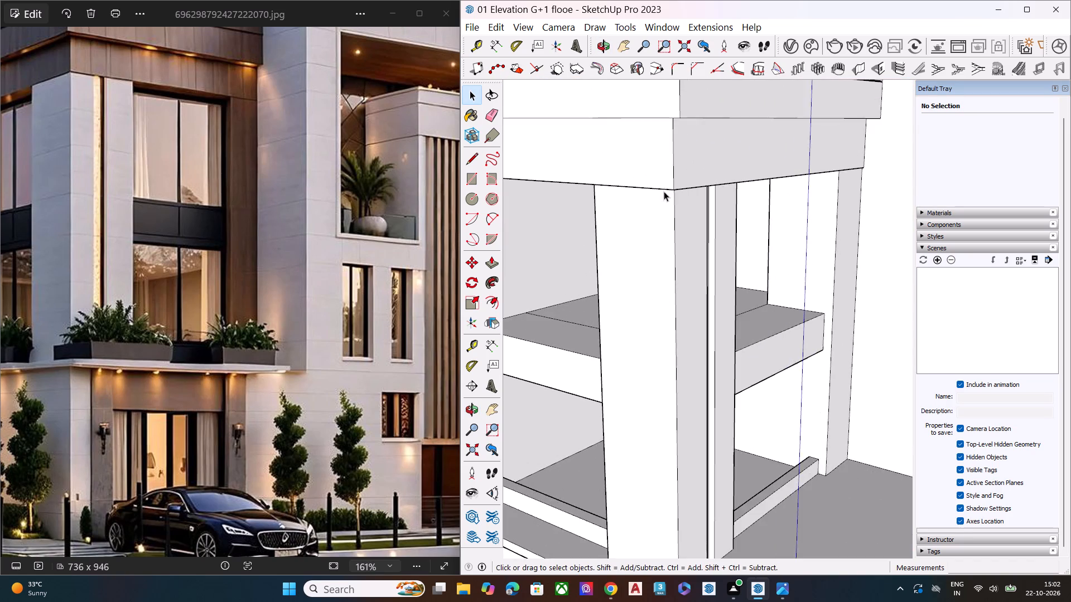
middle_click_drag(666, 180, 740, 55)
scroll(756, 65, "up", 8)
left_click(775, 120)
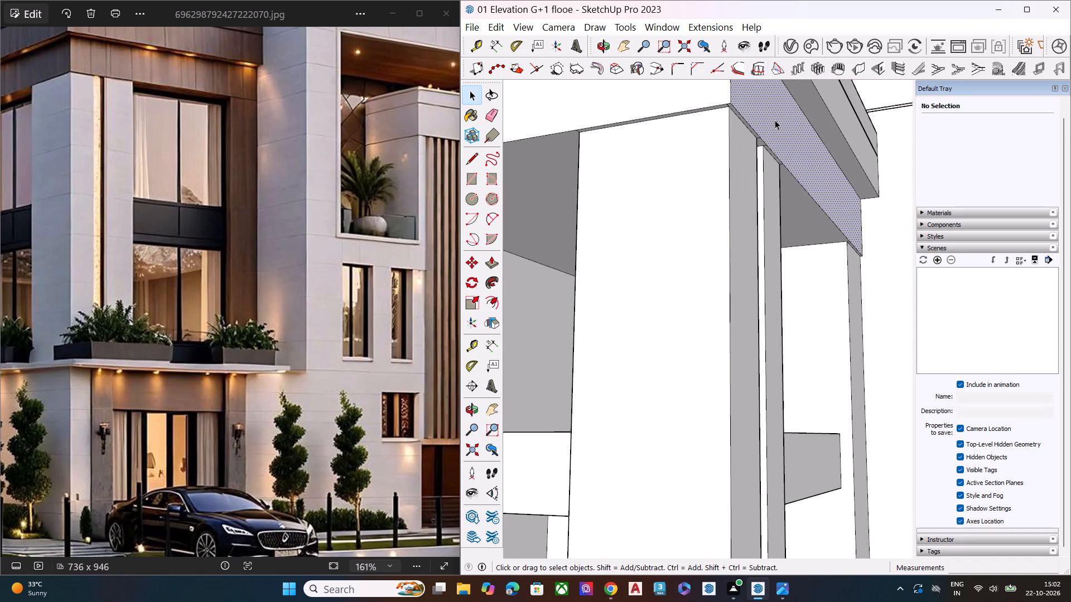
key("p")
left_click(775, 120)
left_click(779, 120)
key("space")
Push/pull the side face of the lower fascia band above the corner column outward 6".
left_click(726, 94)
middle_click_drag(722, 116, 644, 131)
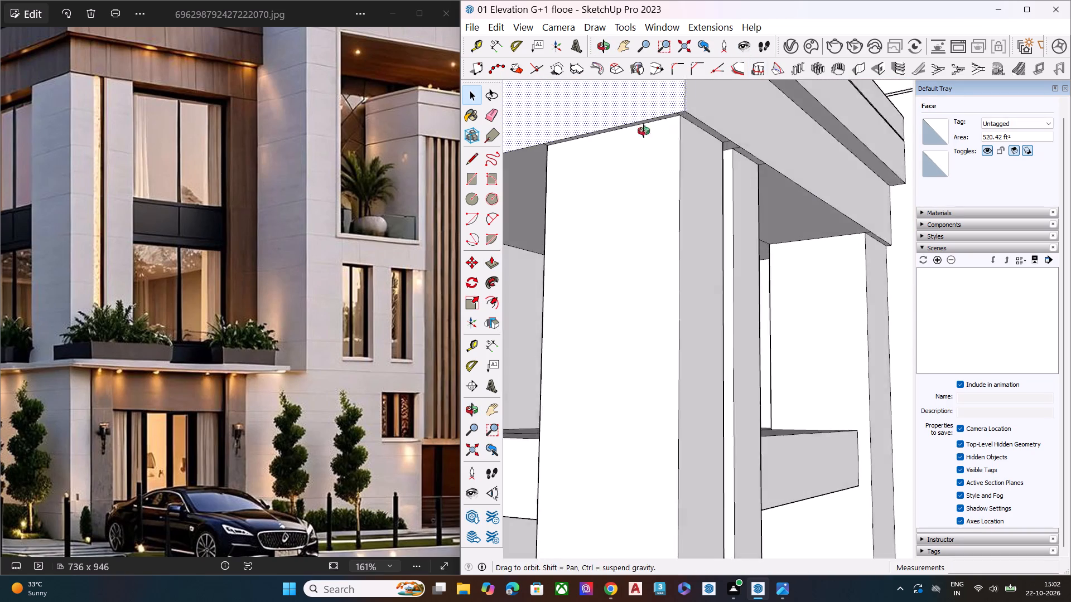
middle_click_drag(644, 131, 634, 133)
key("p")
left_click(617, 112)
left_click(610, 117)
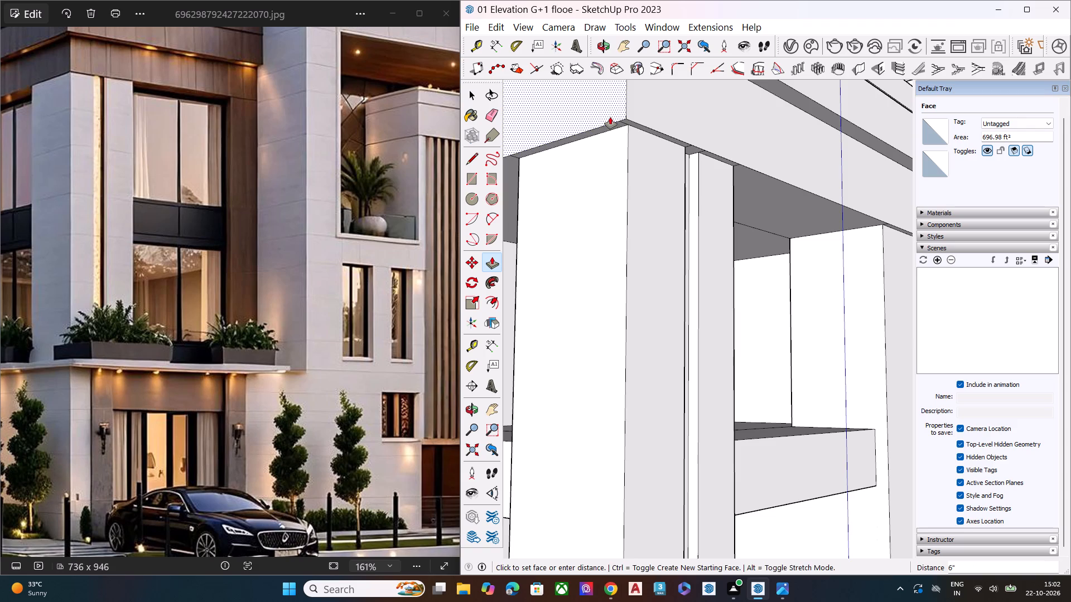
key("space")
Erase the short stray edges crossing the underside of the lower fascia band above the corner columns.
middle_click_drag(619, 122, 645, 57)
scroll(653, 84, "up", 2)
scroll(654, 90, "down", 1)
scroll(654, 90, "up", 5)
middle_click_drag(662, 118, 676, 95)
key("e")
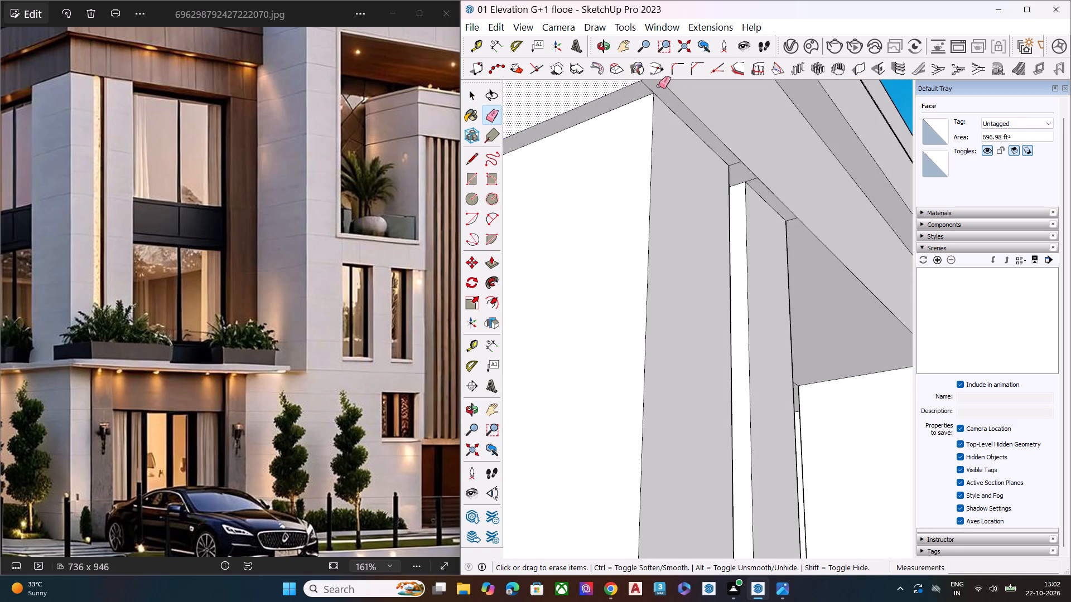
scroll(655, 85, "up", 4)
left_click(648, 92)
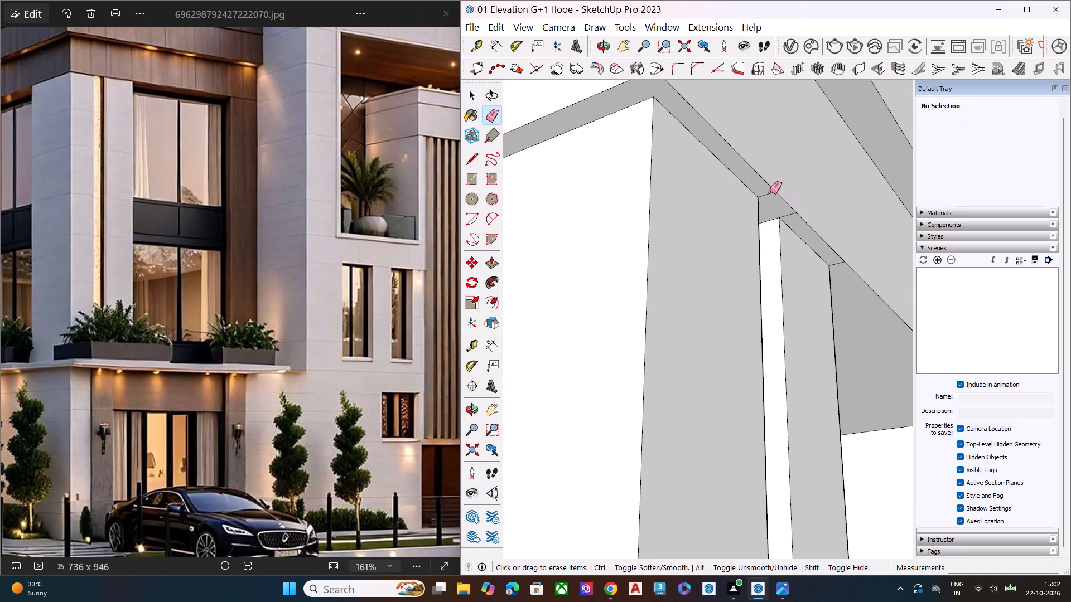
left_click(770, 191)
left_click(770, 193)
left_click(791, 216)
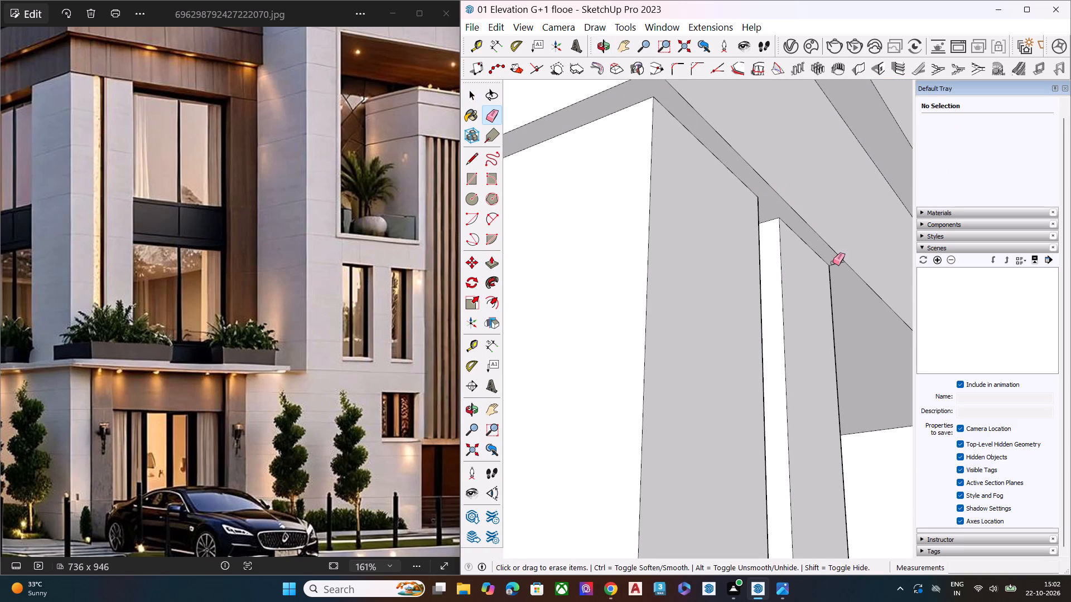
left_click(837, 264)
key("space")
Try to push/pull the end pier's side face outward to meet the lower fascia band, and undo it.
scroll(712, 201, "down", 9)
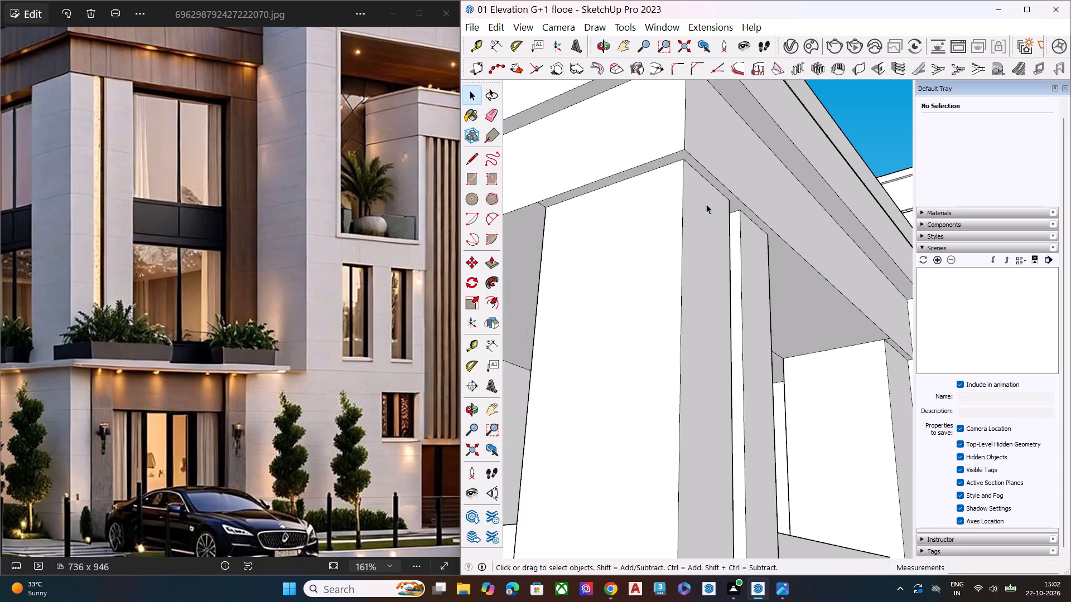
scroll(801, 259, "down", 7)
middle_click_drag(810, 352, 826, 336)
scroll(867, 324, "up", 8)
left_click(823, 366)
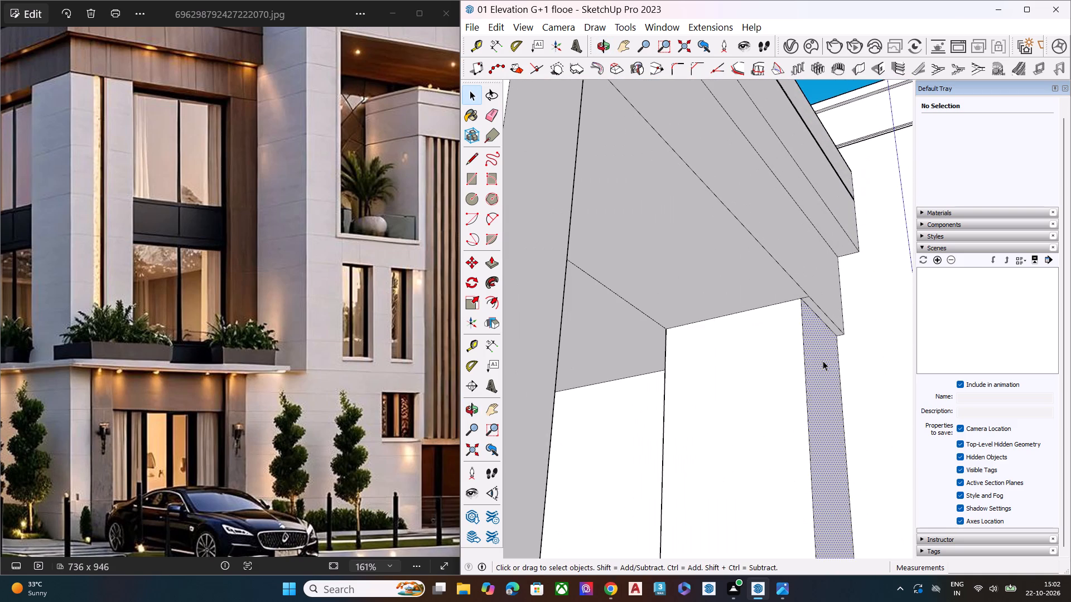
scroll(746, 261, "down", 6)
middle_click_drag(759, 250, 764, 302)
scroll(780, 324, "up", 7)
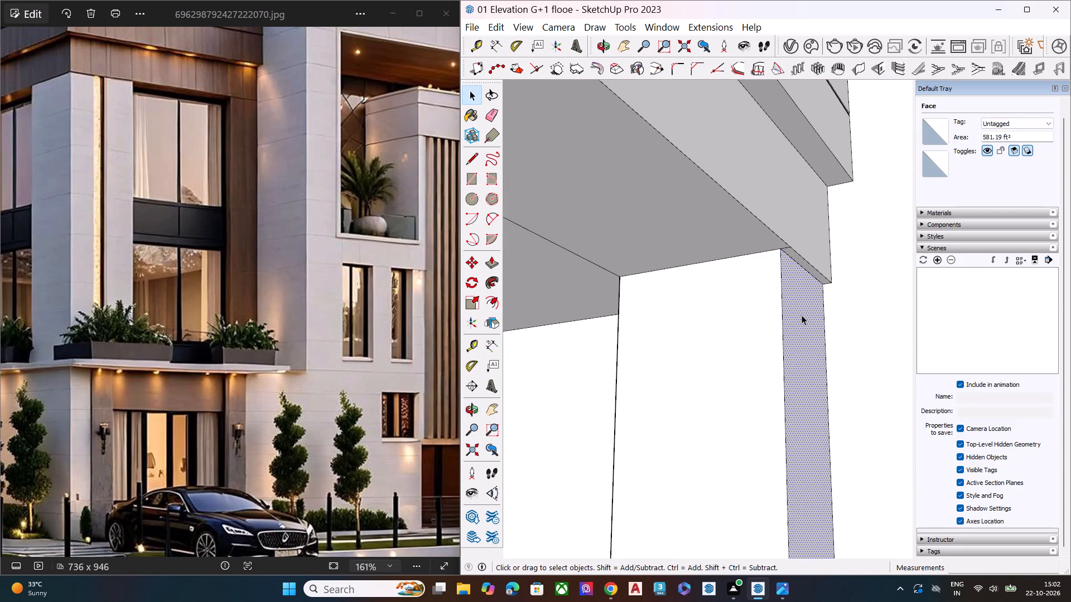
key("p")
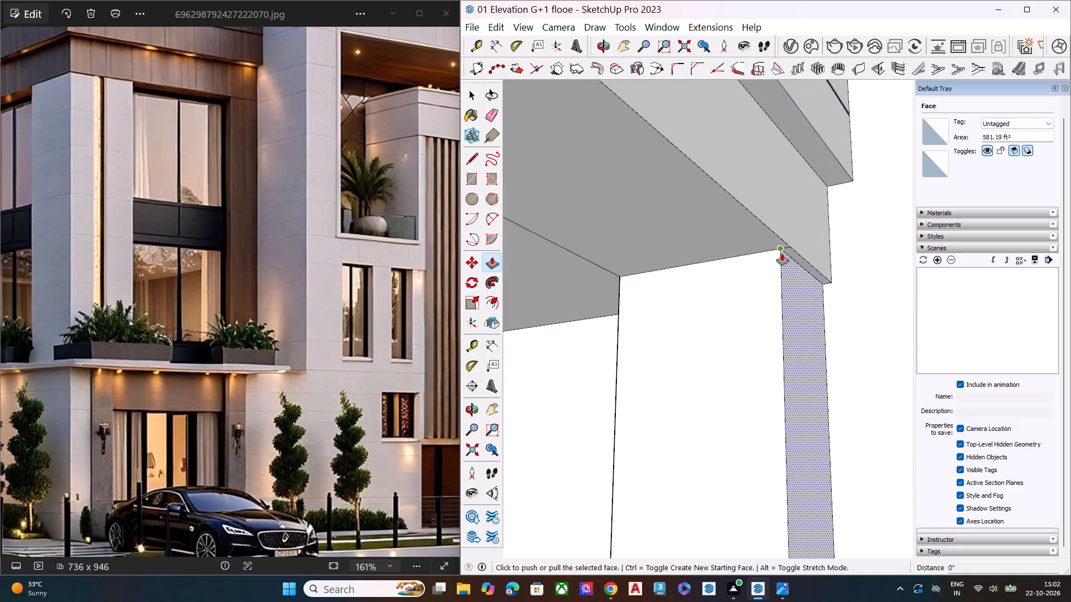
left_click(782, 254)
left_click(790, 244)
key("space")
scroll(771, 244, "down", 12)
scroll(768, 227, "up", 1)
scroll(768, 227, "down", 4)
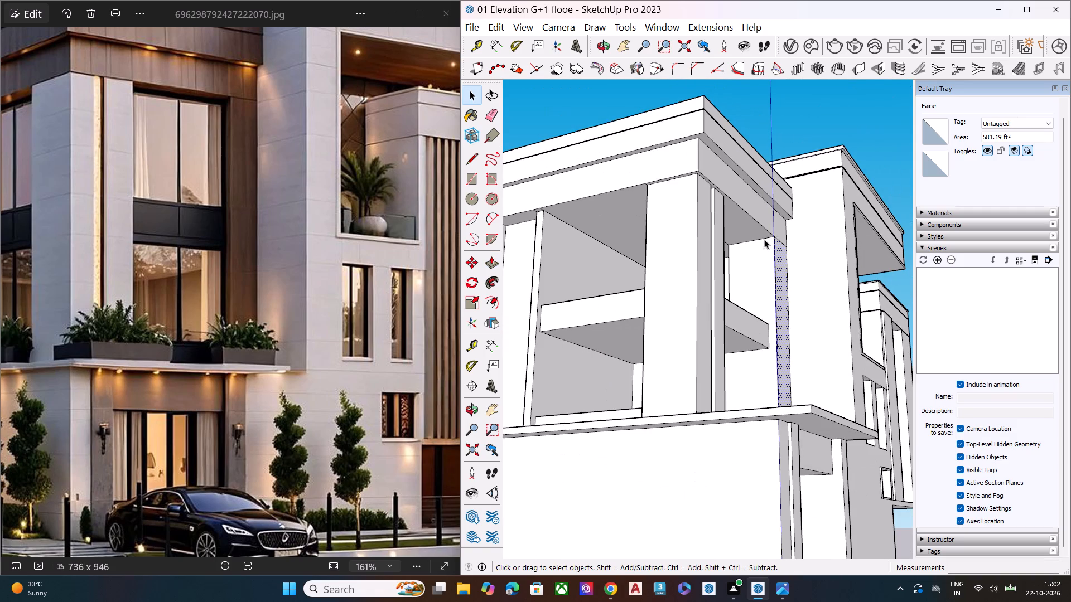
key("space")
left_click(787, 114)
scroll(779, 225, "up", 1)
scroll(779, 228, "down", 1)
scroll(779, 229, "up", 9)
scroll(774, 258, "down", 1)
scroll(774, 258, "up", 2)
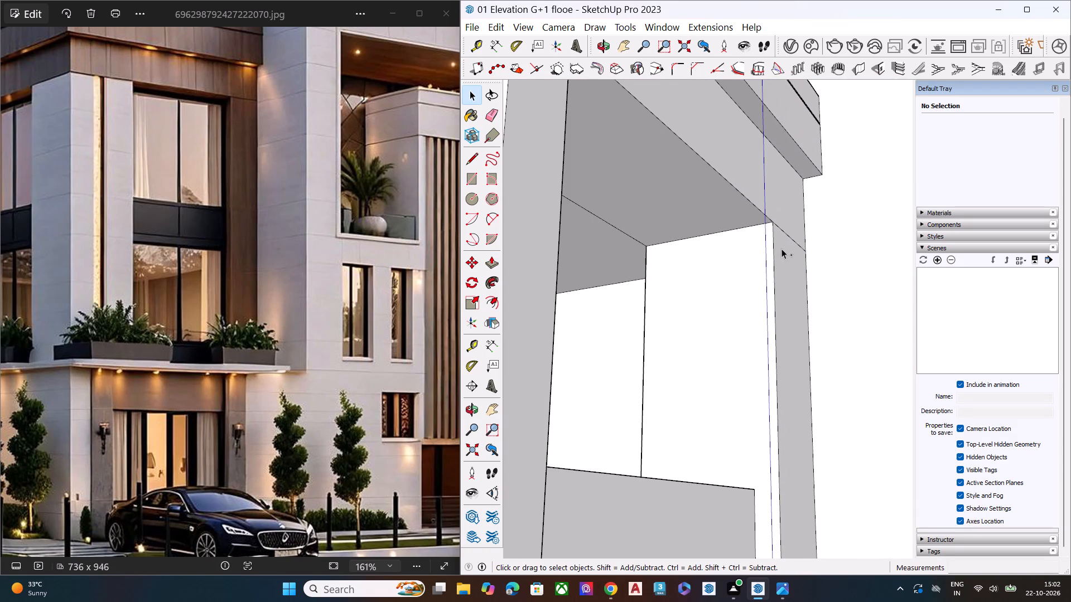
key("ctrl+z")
Erase the short edge between the end pier's top and the ceiling under the lower fascia band.
scroll(771, 226, "up", 1)
scroll(770, 226, "down", 1)
scroll(770, 226, "up", 7)
key("space")
key("e")
scroll(764, 226, "up", 1)
scroll(764, 225, "down", 2)
scroll(764, 225, "up", 1)
scroll(764, 225, "down", 1)
scroll(764, 225, "up", 3)
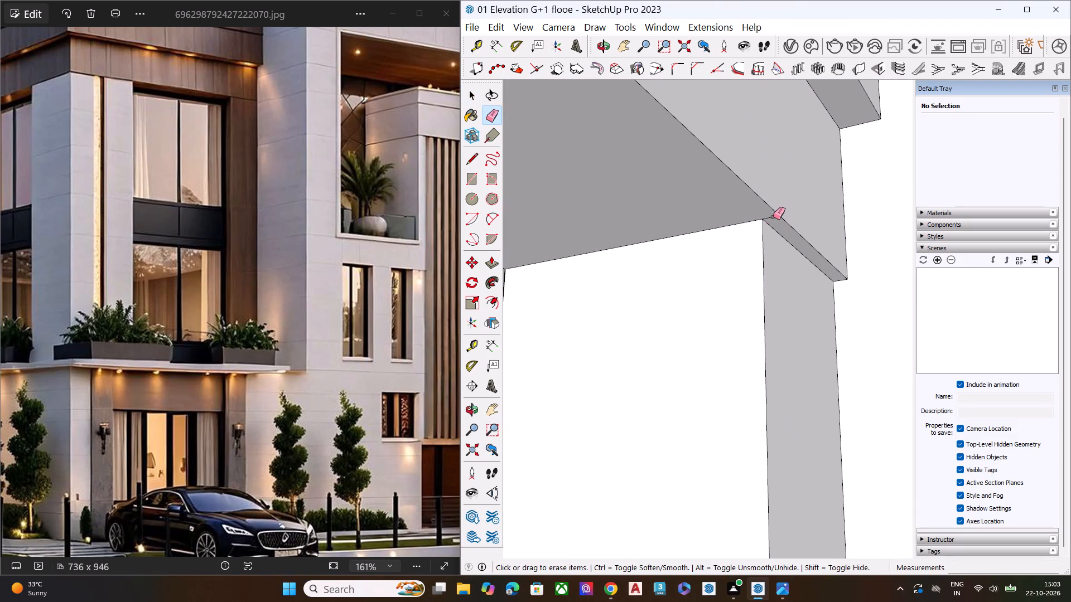
left_click(773, 217)
Push/pull the end pier's side face outward until it is flush with the lower fascia band.
key("space")
left_click(773, 239)
key("p")
left_click(770, 239)
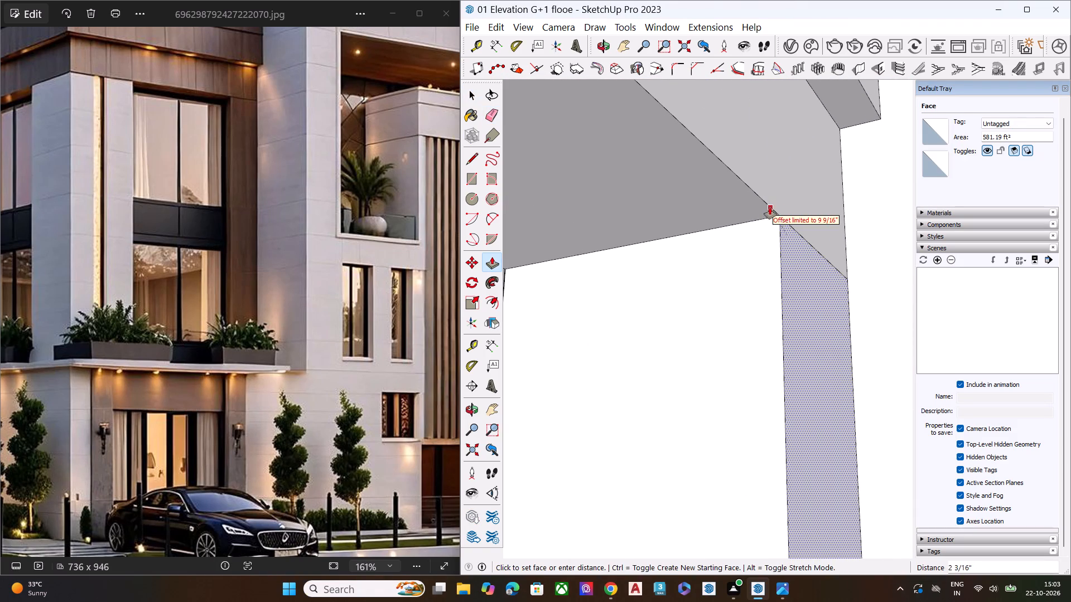
left_click(770, 207)
key("space")
Push/pull the outer face of the side opening's spandrel beam slightly outward.
scroll(802, 191, "down", 7)
scroll(807, 192, "up", 1)
scroll(807, 192, "down", 3)
middle_click_drag(805, 192, 812, 219)
scroll(813, 228, "up", 1)
scroll(778, 212, "down", 6)
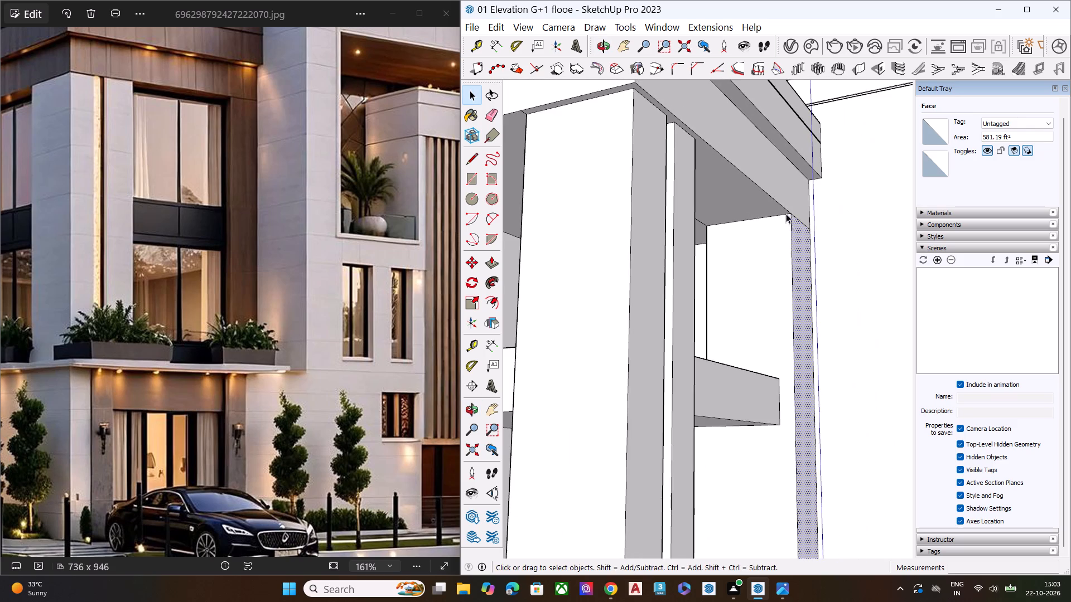
scroll(777, 198, "down", 8)
middle_click_drag(778, 232, 790, 334)
scroll(776, 368, "up", 7)
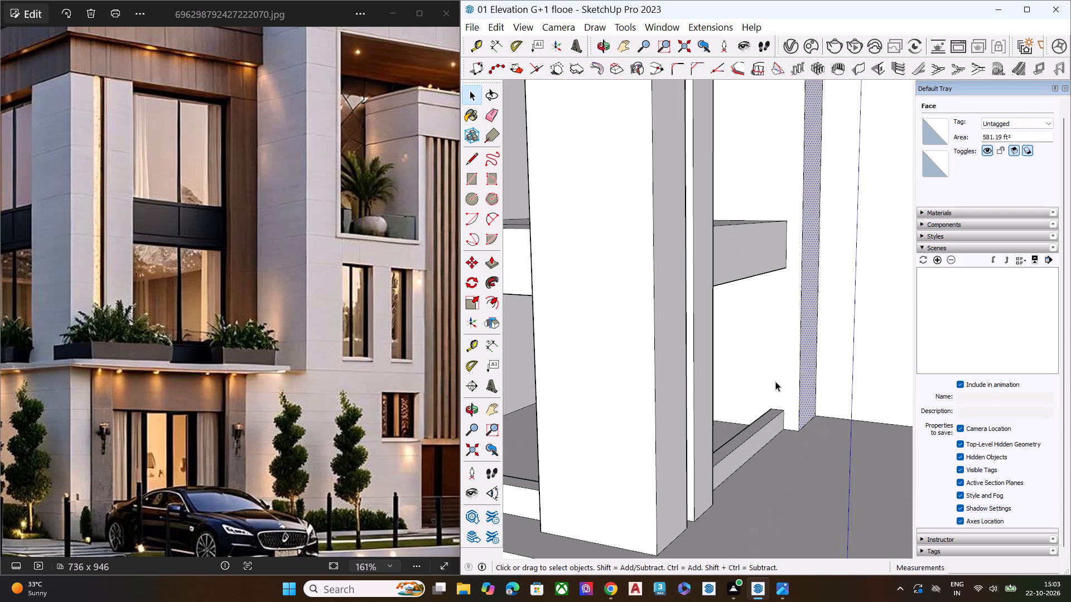
left_click(773, 262)
key("p")
left_click(773, 262)
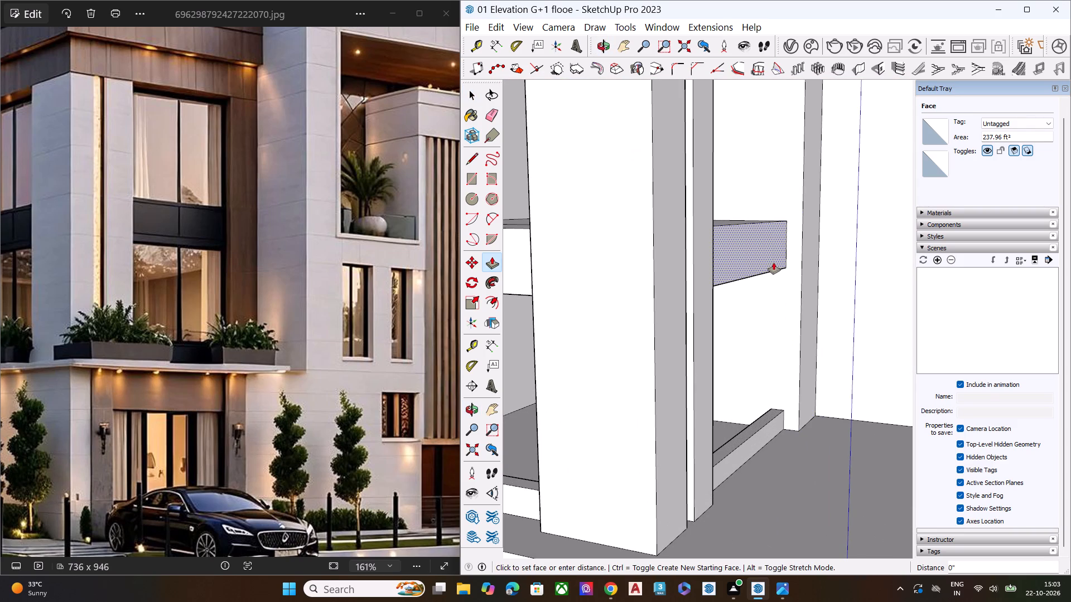
left_click(777, 264)
key("space")
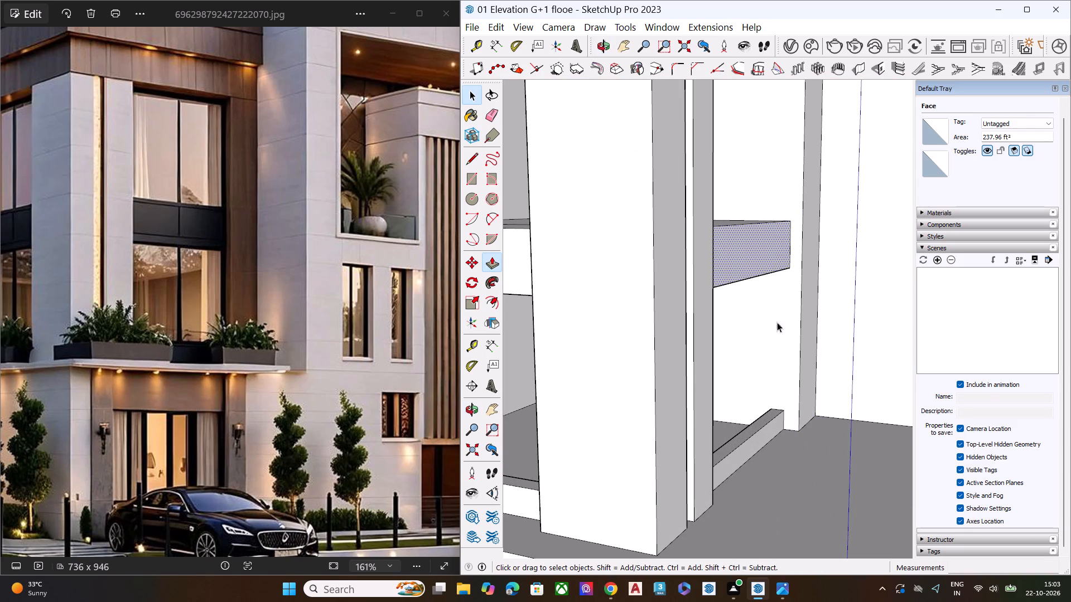
Push/pull the outer face of the side opening's low curb outward to align with the spandrel beam above.
left_click(763, 436)
key("p")
left_click(763, 436)
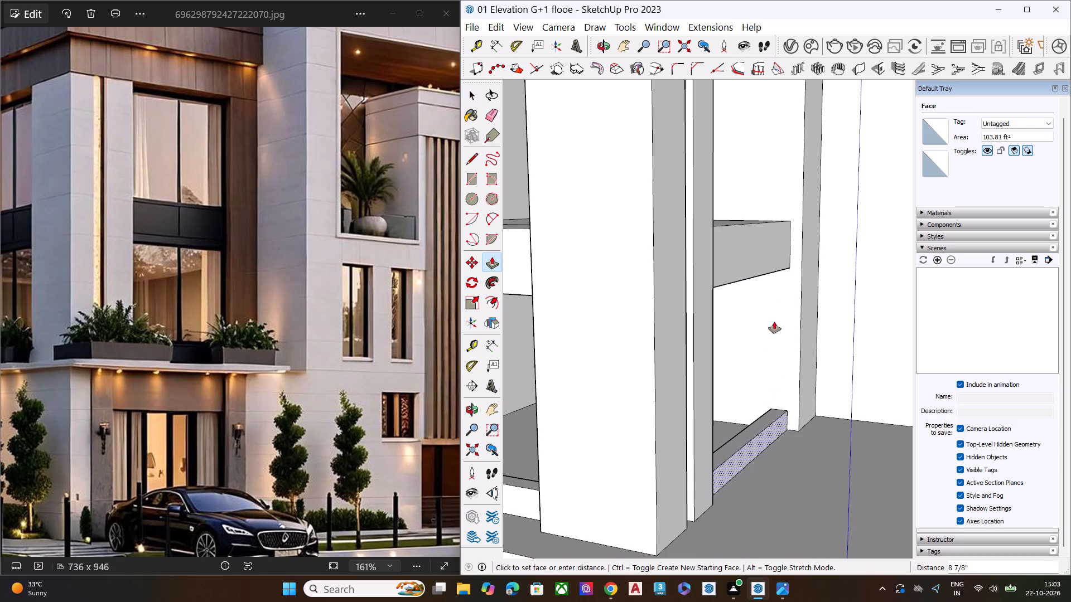
left_click(786, 262)
key("space")
Examine the corner volume's fascia, columns, beams and curbs from above and at eye level against the reference photo.
scroll(781, 265, "down", 5)
scroll(780, 277, "up", 2)
scroll(780, 277, "down", 1)
scroll(780, 277, "up", 2)
scroll(780, 277, "down", 11)
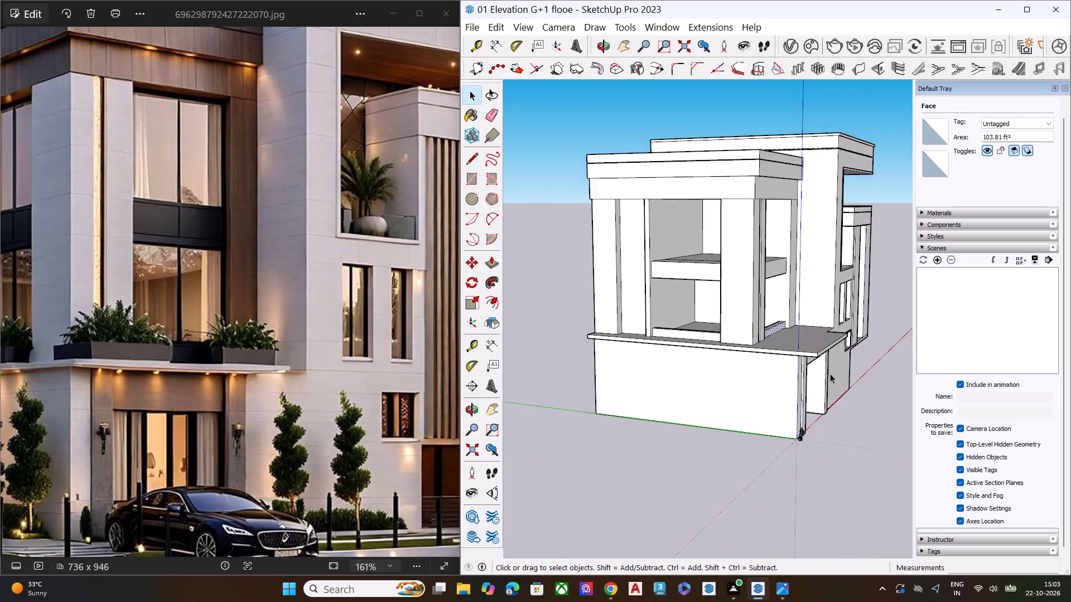
left_click(864, 416)
middle_click_drag(801, 268, 792, 359)
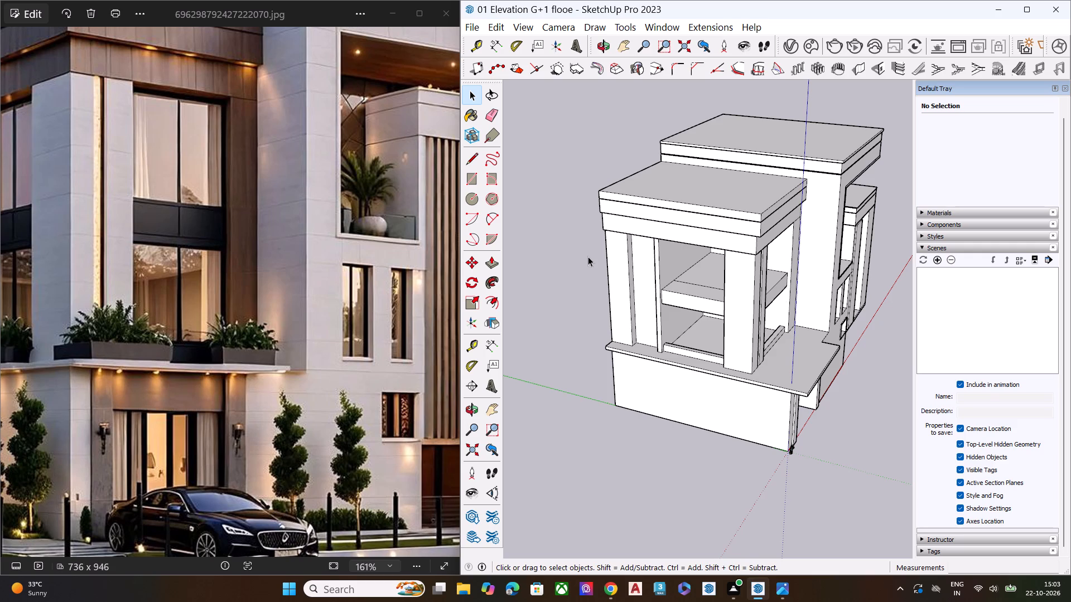
scroll(741, 195, "down", 5)
key("space")
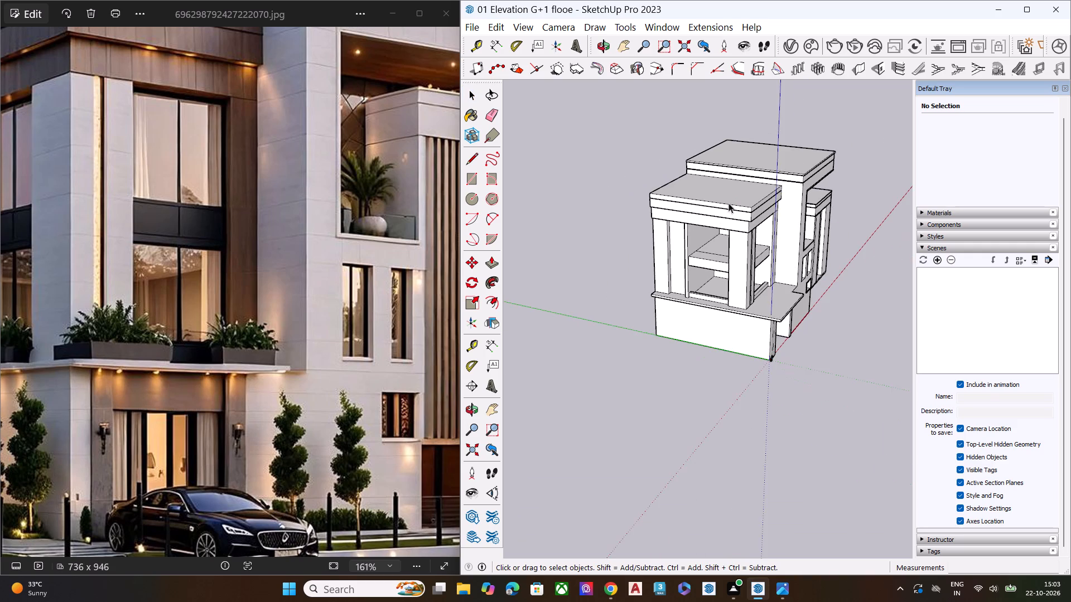
middle_click_drag(729, 203, 697, 258)
scroll(723, 306, "up", 3)
scroll(725, 315, "down", 1)
scroll(727, 318, "up", 4)
key("space")
scroll(697, 249, "down", 5)
middle_click_drag(707, 288, 703, 214)
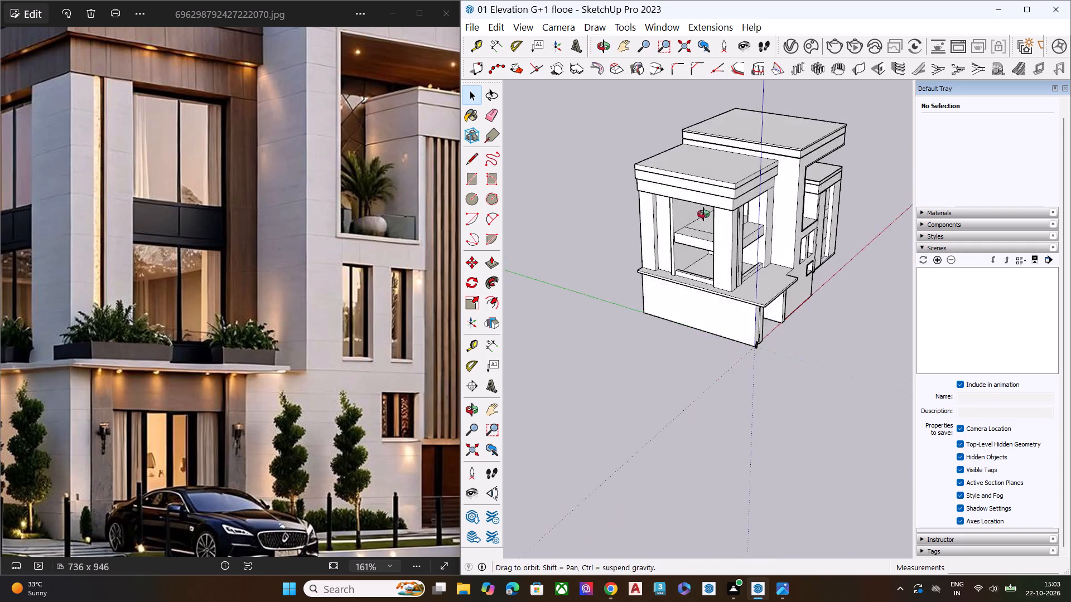
middle_click_drag(703, 214, 719, 191)
left_click(727, 321)
key("space")
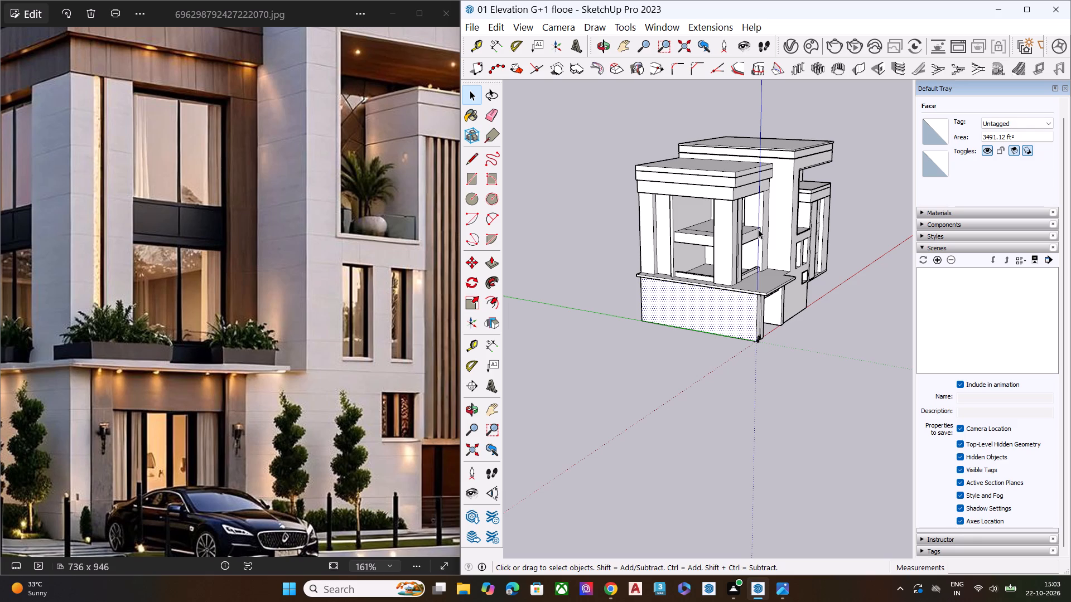
key("space")
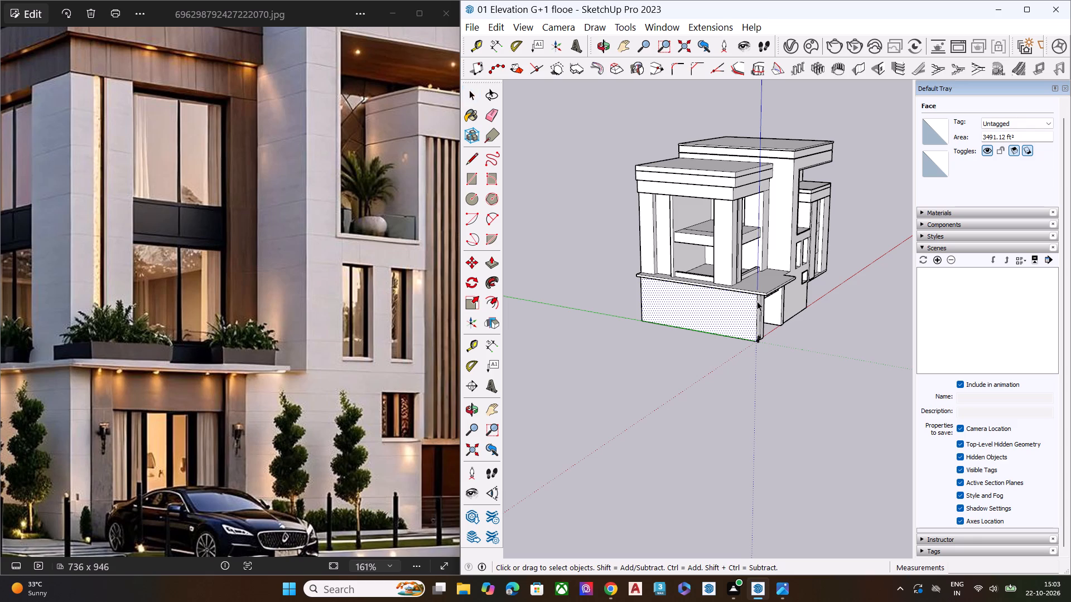
middle_click_drag(771, 249, 774, 206)
key("space")
scroll(793, 215, "down", 6)
scroll(790, 220, "up", 6)
scroll(790, 220, "down", 1)
scroll(790, 220, "up", 5)
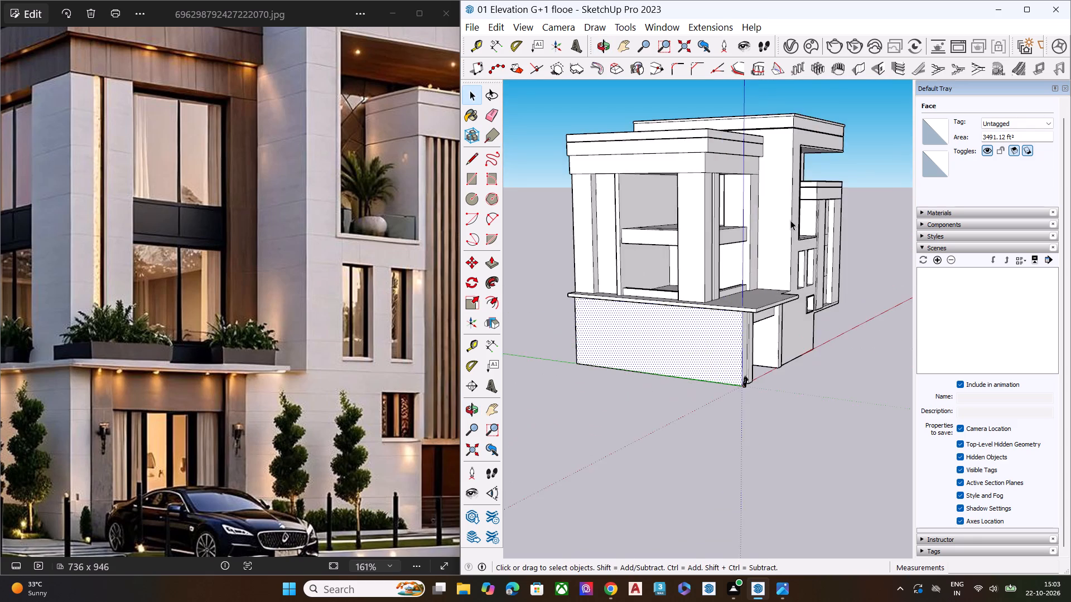
scroll(790, 220, "up", 5)
key("space")
scroll(790, 228, "down", 2)
scroll(790, 228, "up", 7)
scroll(790, 228, "down", 10)
scroll(790, 228, "up", 1)
scroll(790, 228, "down", 4)
scroll(790, 228, "up", 2)
scroll(790, 233, "down", 1)
scroll(790, 234, "up", 1)
scroll(790, 234, "down", 6)
Examine the villa's massing around the corner volume, the blank side wall and the main elevation.
middle_click_drag(784, 256, 887, 242)
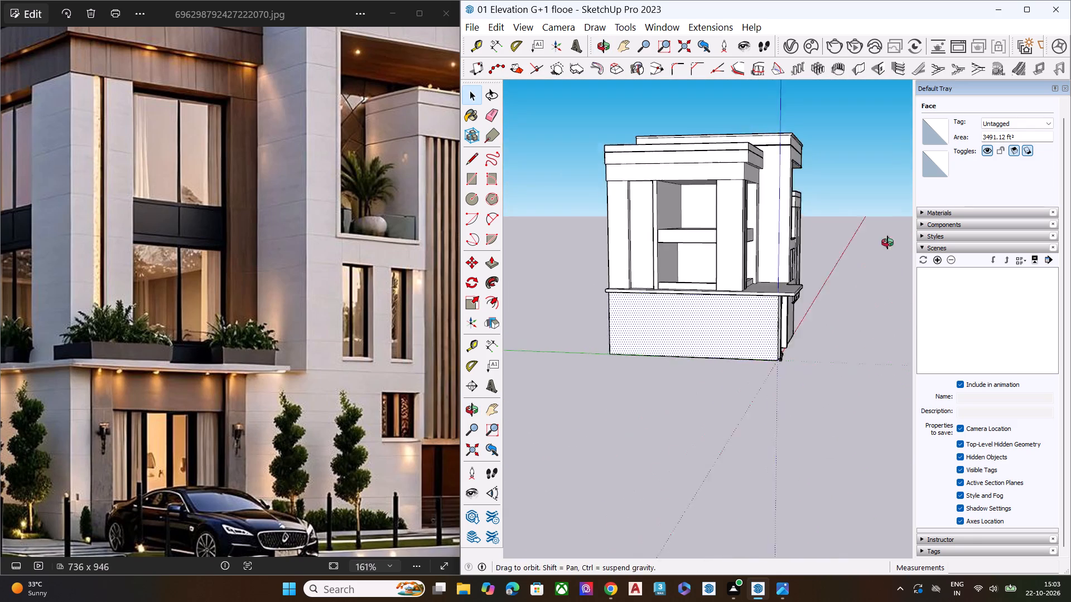
middle_click_drag(887, 242, 907, 241)
middle_click_drag(734, 258, 814, 238)
scroll(727, 212, "up", 2)
scroll(719, 209, "down", 1)
scroll(719, 209, "up", 5)
key("space")
scroll(731, 203, "down", 2)
scroll(731, 206, "up", 1)
scroll(730, 210, "down", 1)
scroll(729, 211, "up", 1)
scroll(727, 224, "down", 2)
middle_click_drag(712, 261, 773, 232)
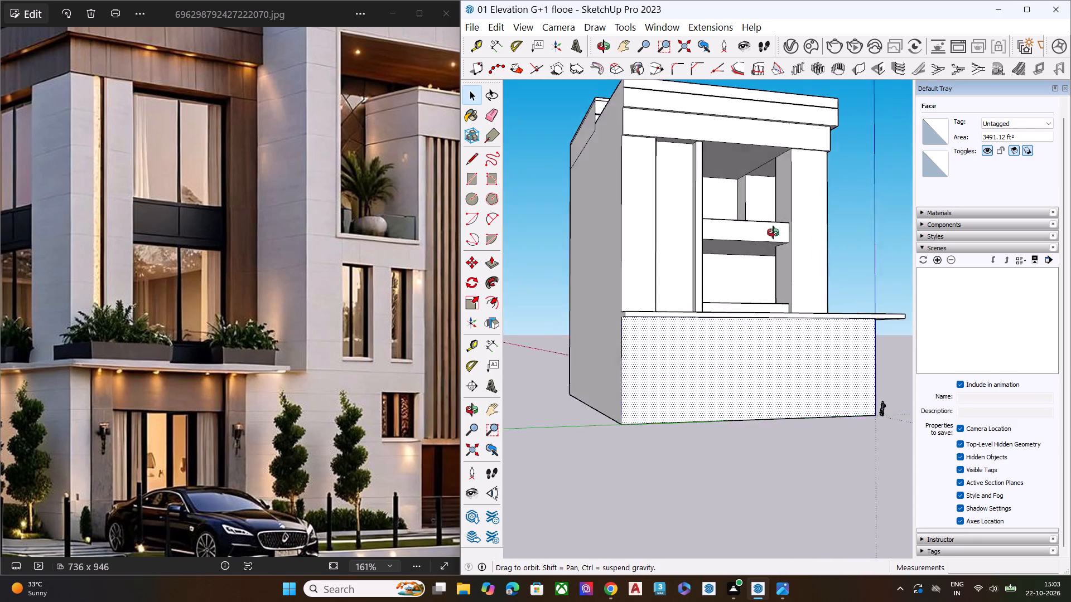
middle_click_drag(773, 232, 798, 228)
middle_click_drag(721, 236, 826, 225)
key("space")
scroll(698, 240, "down", 8)
middle_click_drag(712, 275, 766, 263)
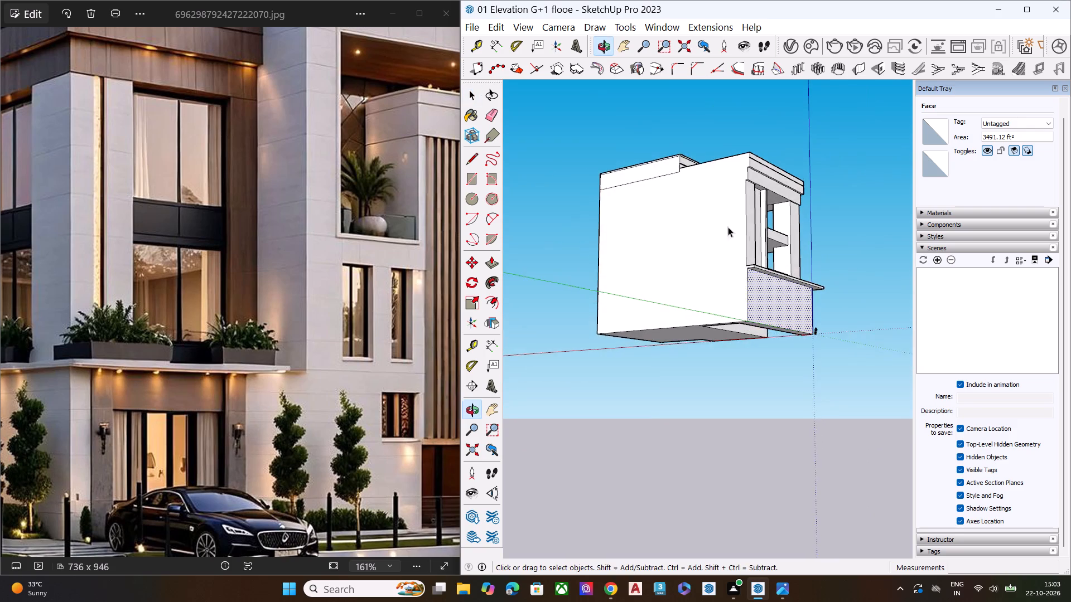
scroll(717, 206, "up", 7)
key("space")
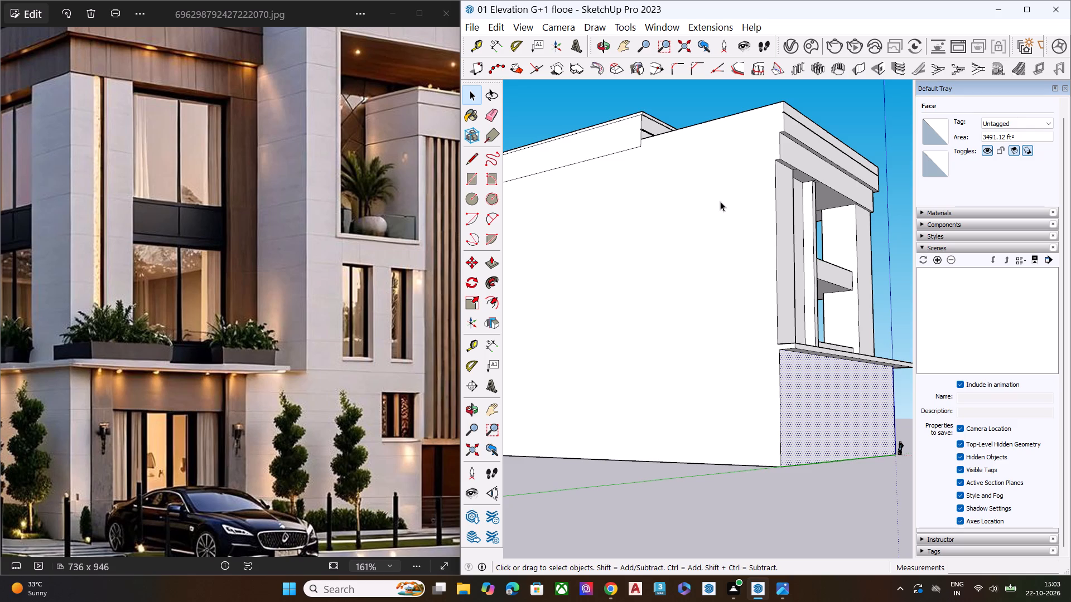
scroll(706, 212, "down", 6)
middle_click_drag(717, 228, 663, 361)
middle_click_drag(736, 302, 474, 299)
middle_click_drag(650, 283, 407, 283)
middle_click_drag(637, 280, 552, 200)
scroll(755, 242, "up", 6)
scroll(684, 263, "down", 6)
middle_click_drag(689, 289, 643, 263)
key("space")
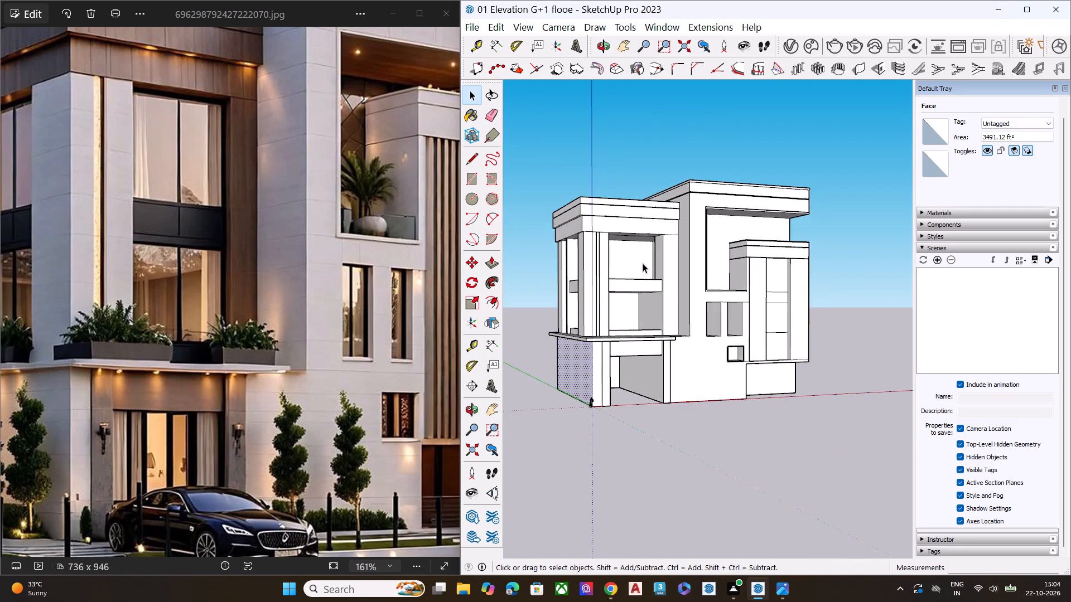
Inspect the recessed ground-floor entrance from below and compare it with the entrance in the reference photo.
middle_click_drag(643, 263, 637, 259)
scroll(637, 259, "up", 4)
scroll(648, 402, "down", 1)
scroll(648, 405, "up", 1)
middle_click_drag(650, 393, 677, 293)
scroll(677, 305, "up", 1)
left_click(641, 431)
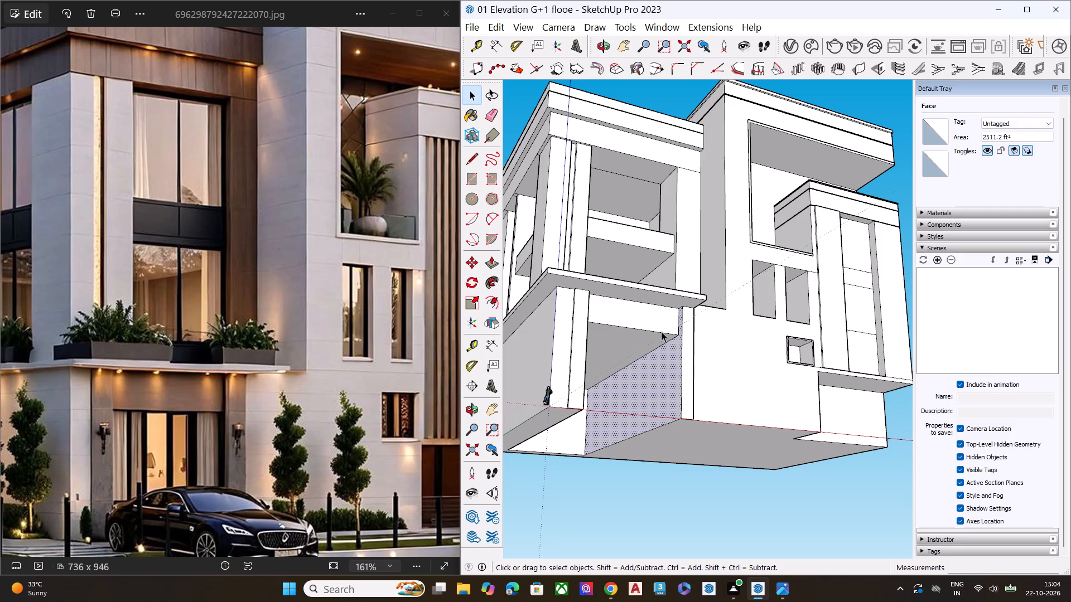
scroll(695, 326, "down", 6)
scroll(178, 445, "down", 3)
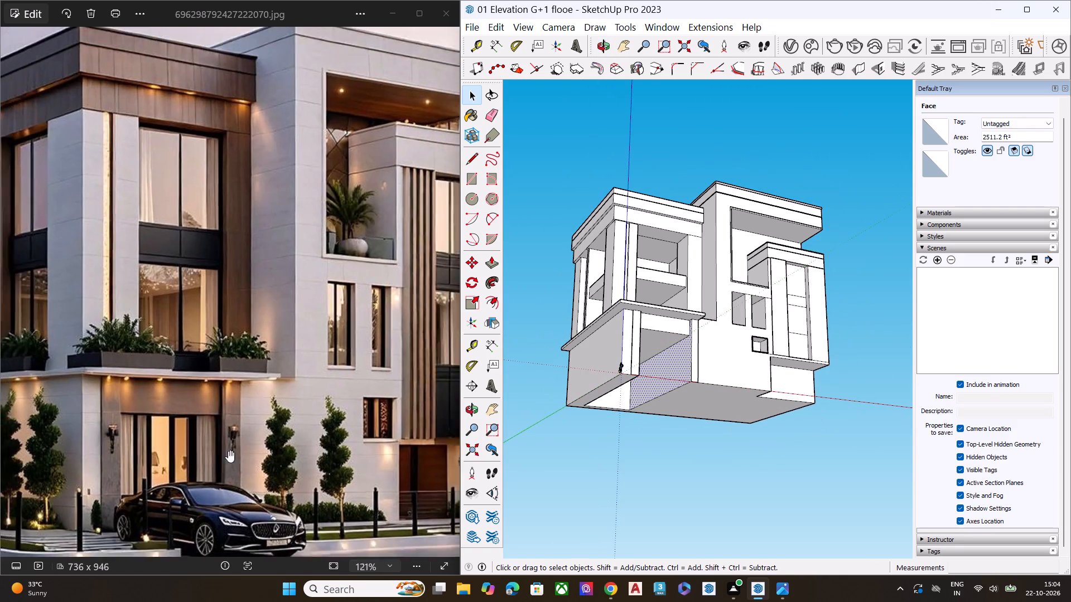
scroll(228, 450, "down", 4)
Examine the projecting volume's tall recess and its panel divisions against the window strip in the reference photo.
middle_click_drag(720, 309, 753, 404)
scroll(810, 300, "up", 2)
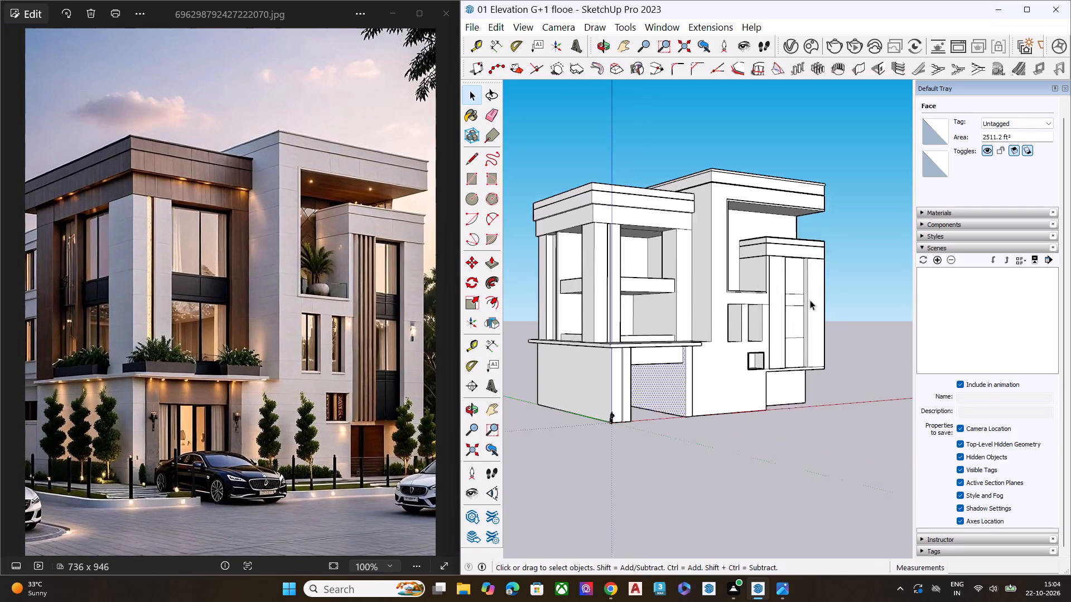
scroll(810, 300, "up", 5)
key("space")
middle_click_drag(789, 357, 780, 440)
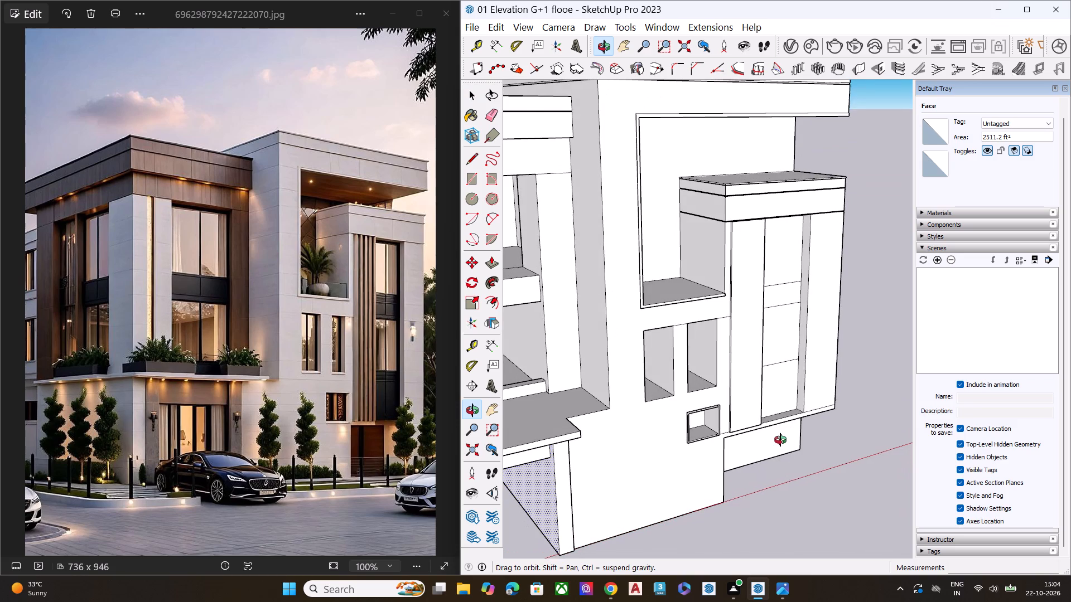
middle_click_drag(780, 440, 794, 508)
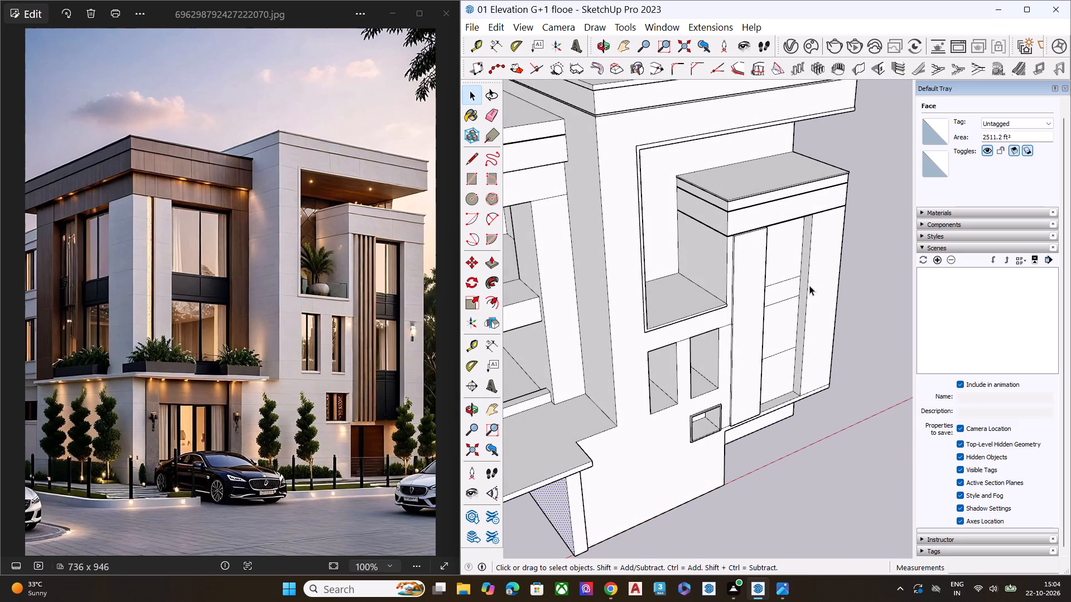
scroll(807, 284, "up", 8)
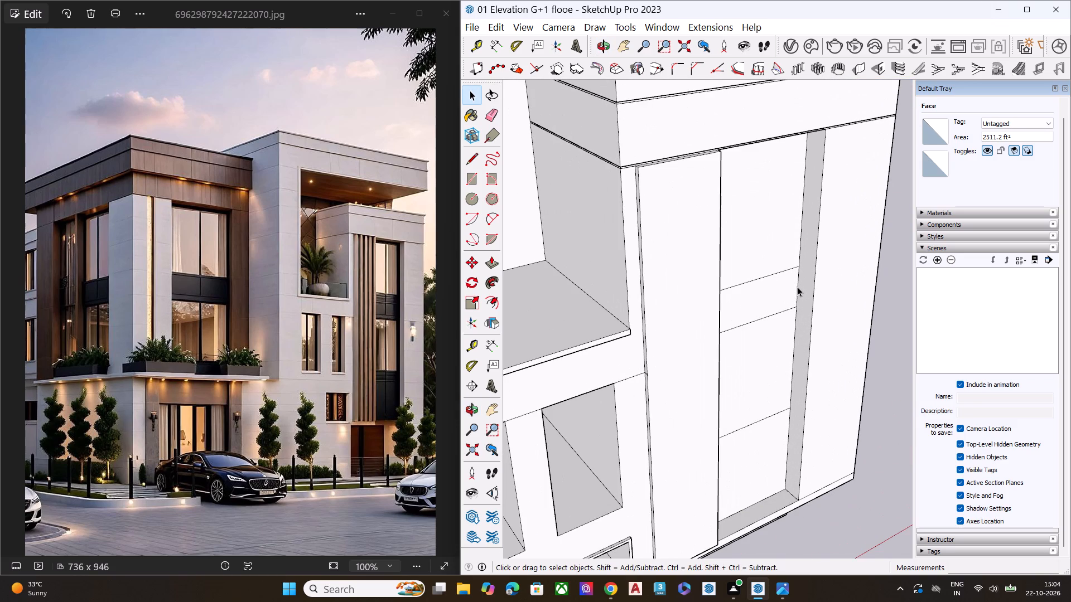
scroll(797, 287, "down", 7)
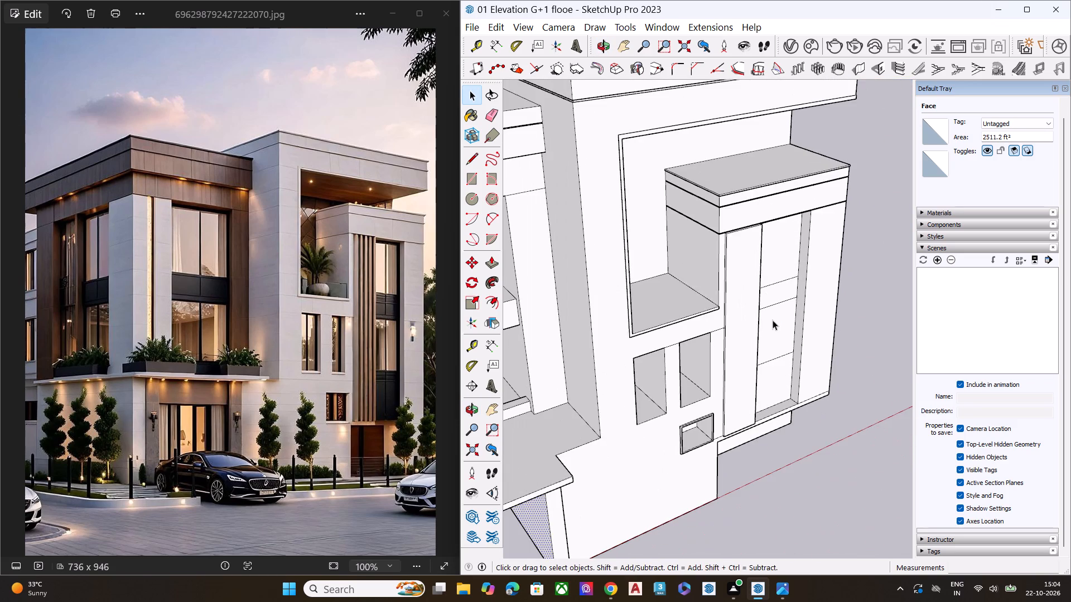
middle_click_drag(773, 320, 720, 290)
middle_click_drag(726, 283, 731, 276)
scroll(805, 280, "up", 2)
scroll(395, 337, "up", 5)
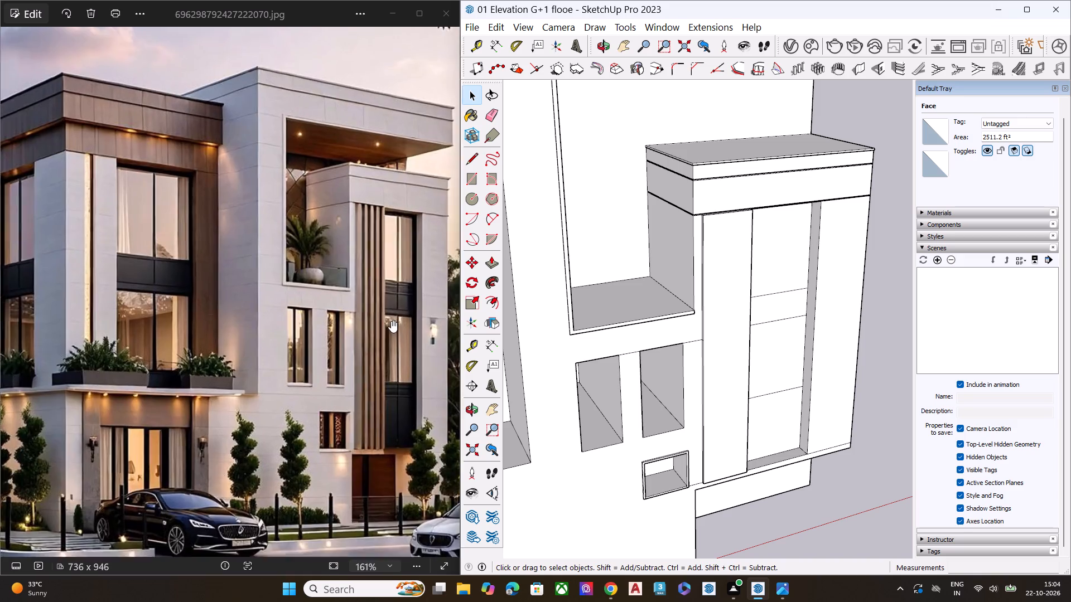
scroll(391, 321, "up", 3)
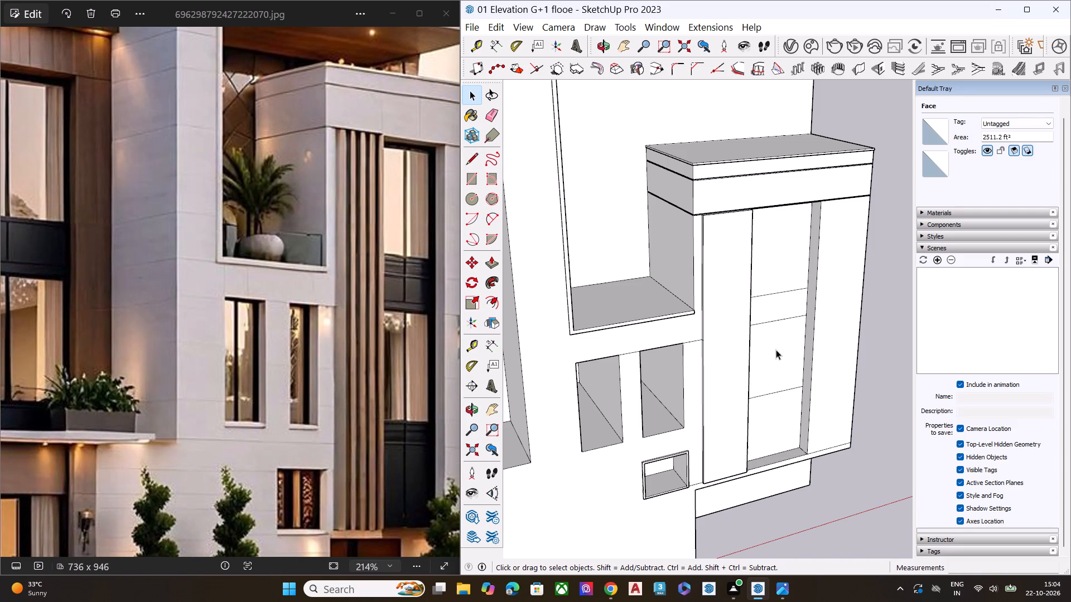
scroll(794, 332, "up", 7)
scroll(800, 325, "down", 8)
middle_click_drag(808, 379, 816, 387)
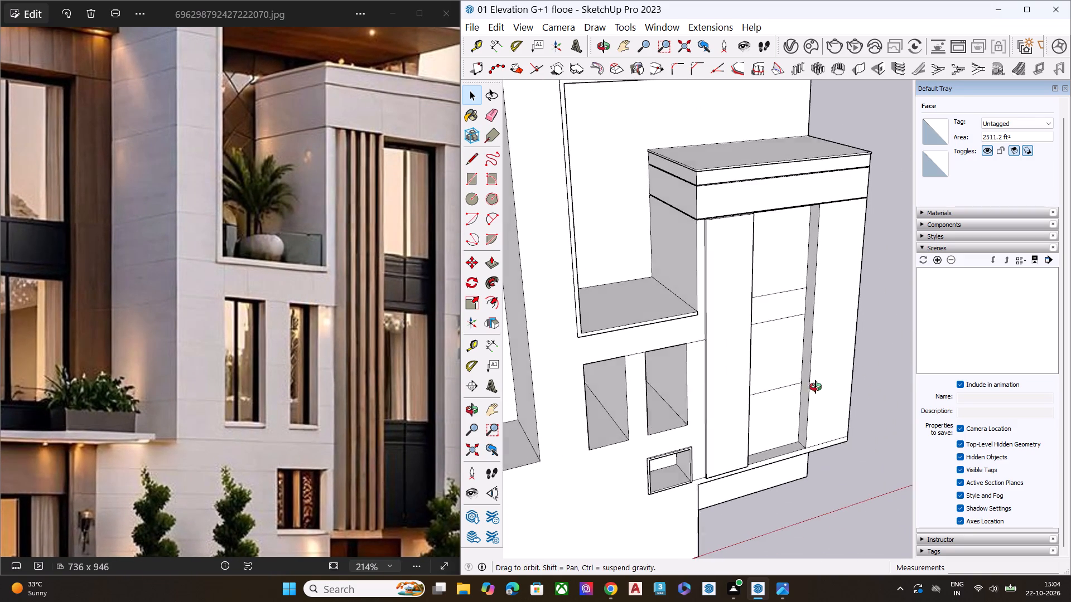
middle_click_drag(816, 387, 829, 411)
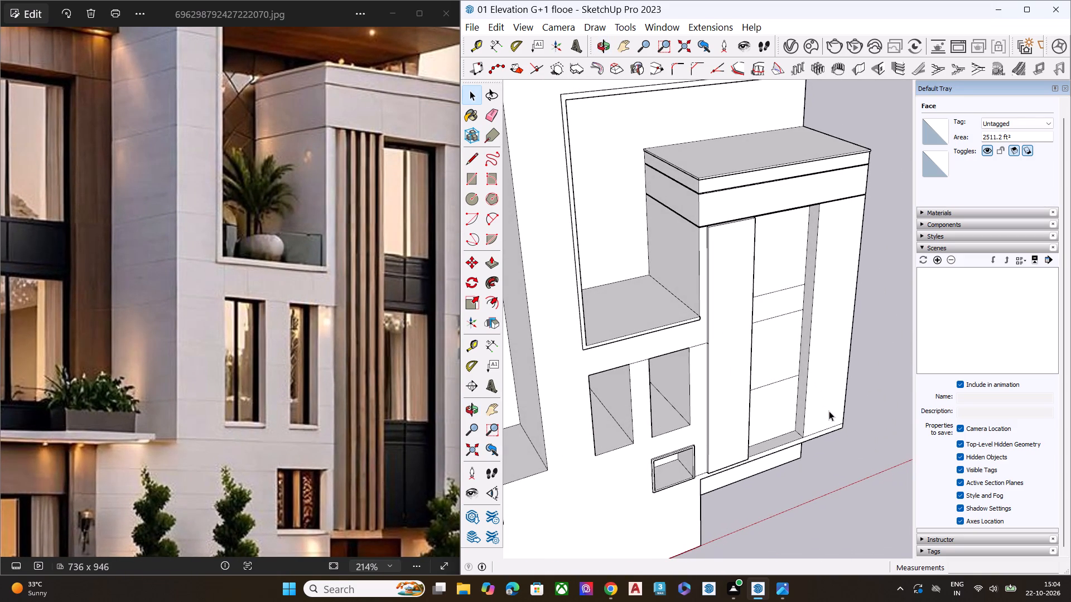
scroll(809, 249, "up", 1)
scroll(810, 248, "down", 1)
scroll(811, 247, "up", 5)
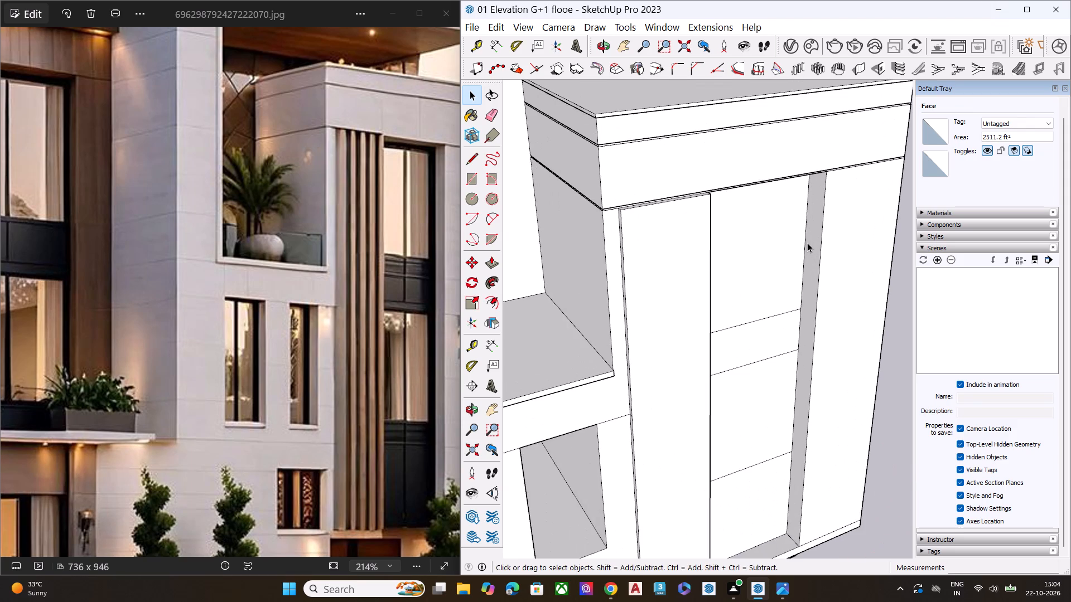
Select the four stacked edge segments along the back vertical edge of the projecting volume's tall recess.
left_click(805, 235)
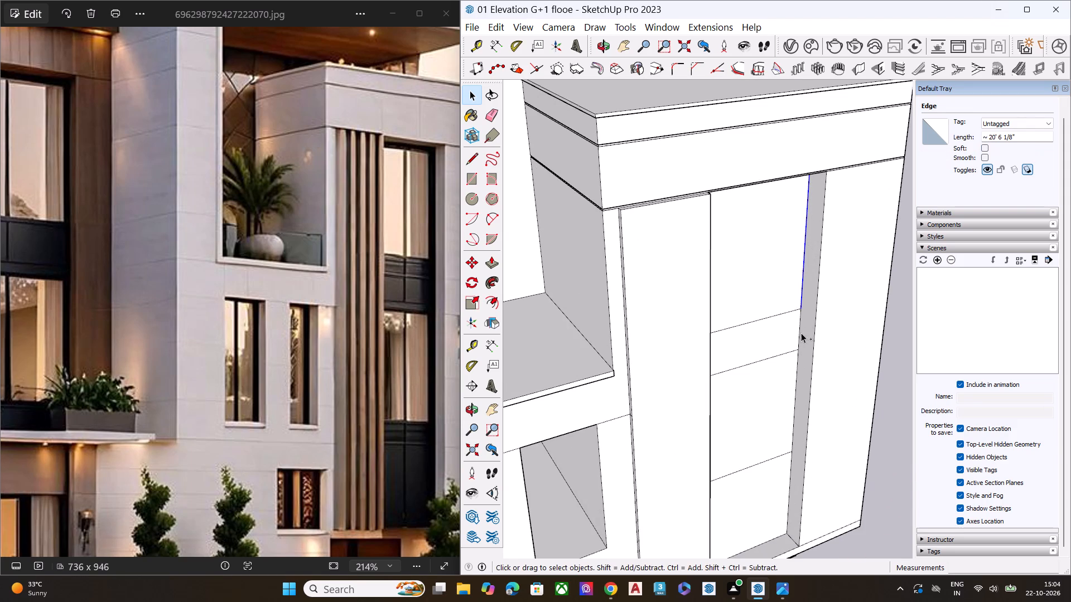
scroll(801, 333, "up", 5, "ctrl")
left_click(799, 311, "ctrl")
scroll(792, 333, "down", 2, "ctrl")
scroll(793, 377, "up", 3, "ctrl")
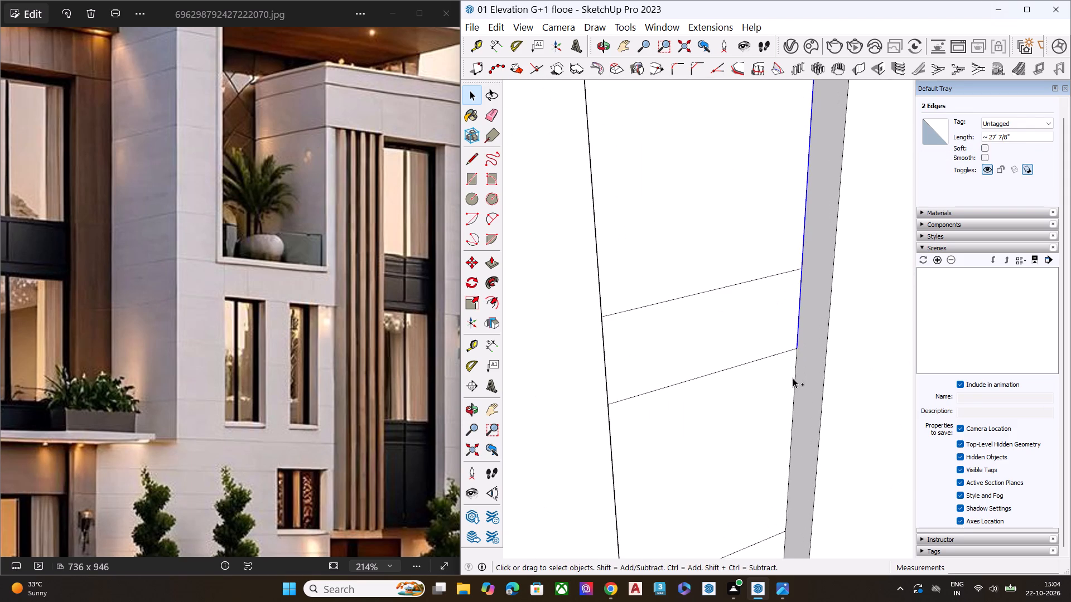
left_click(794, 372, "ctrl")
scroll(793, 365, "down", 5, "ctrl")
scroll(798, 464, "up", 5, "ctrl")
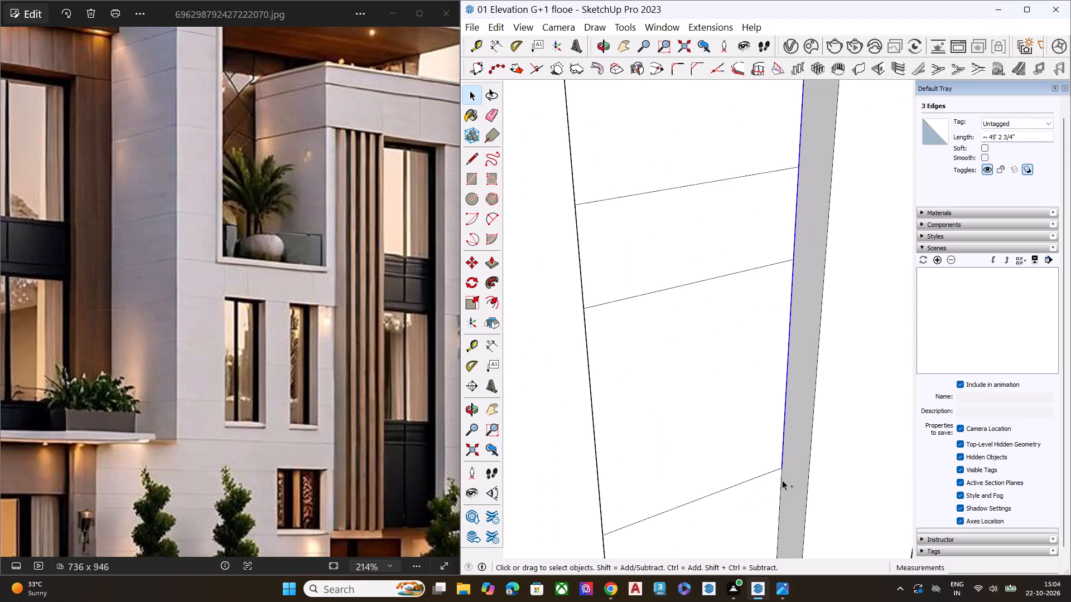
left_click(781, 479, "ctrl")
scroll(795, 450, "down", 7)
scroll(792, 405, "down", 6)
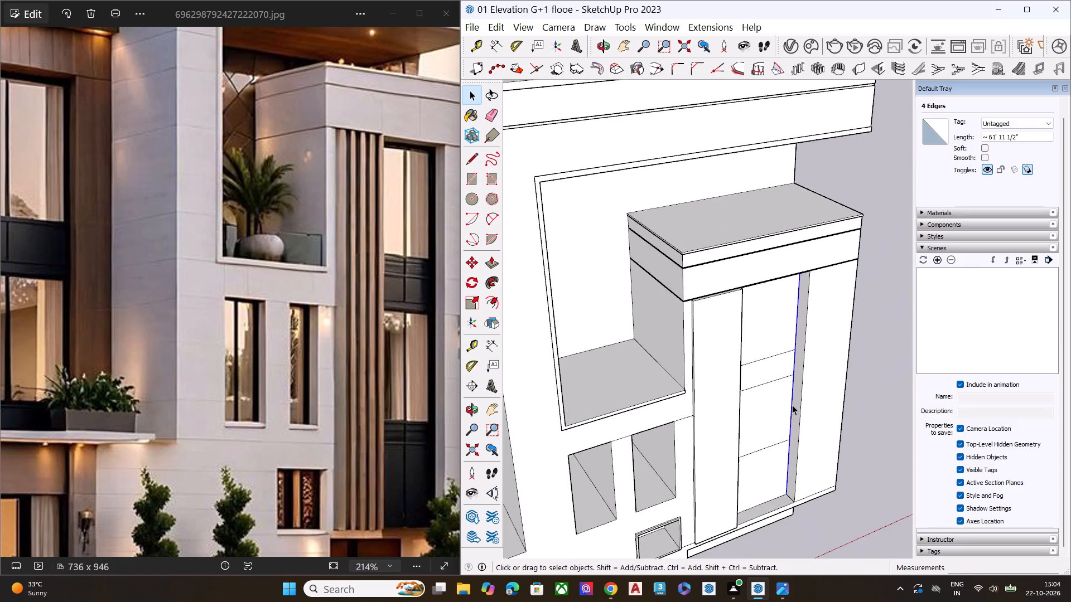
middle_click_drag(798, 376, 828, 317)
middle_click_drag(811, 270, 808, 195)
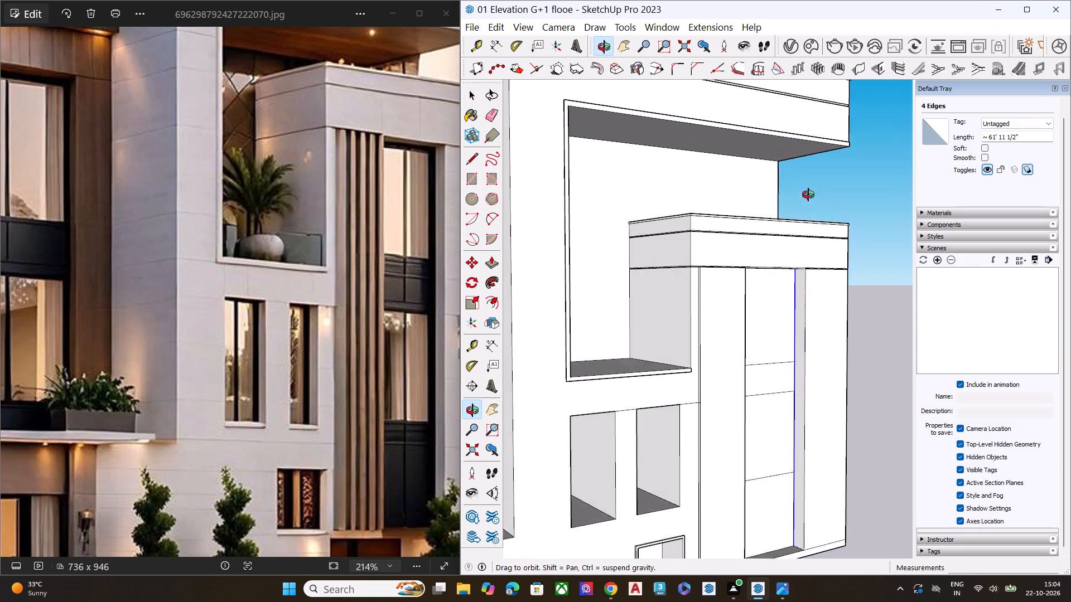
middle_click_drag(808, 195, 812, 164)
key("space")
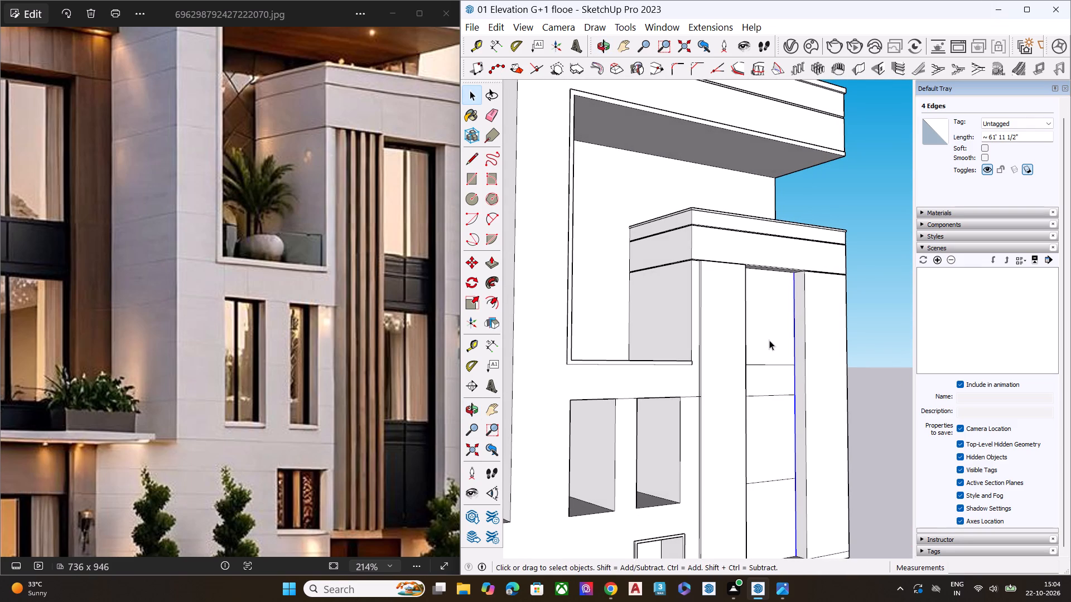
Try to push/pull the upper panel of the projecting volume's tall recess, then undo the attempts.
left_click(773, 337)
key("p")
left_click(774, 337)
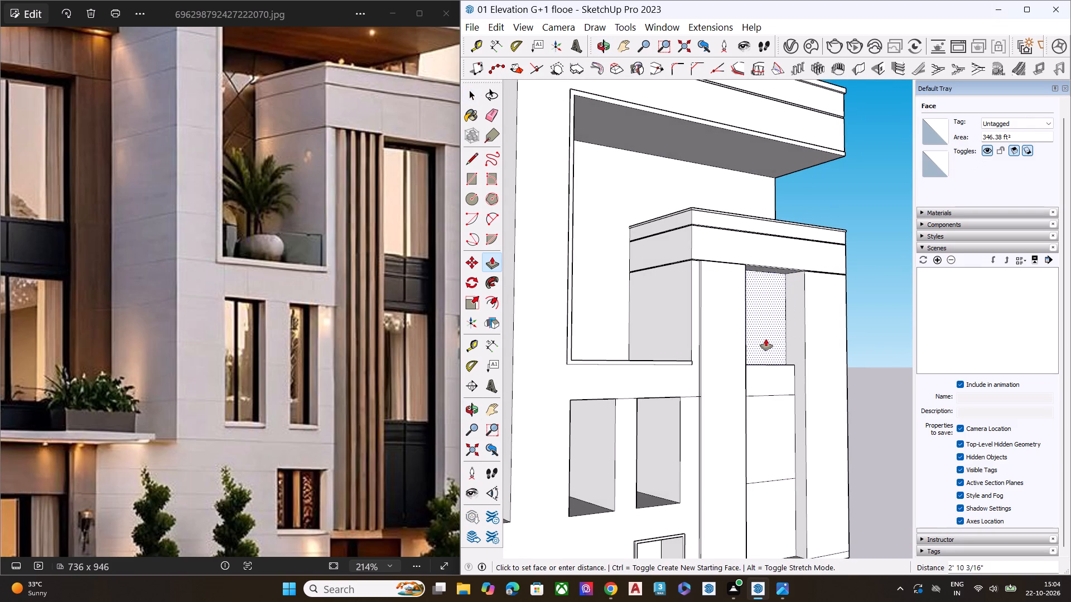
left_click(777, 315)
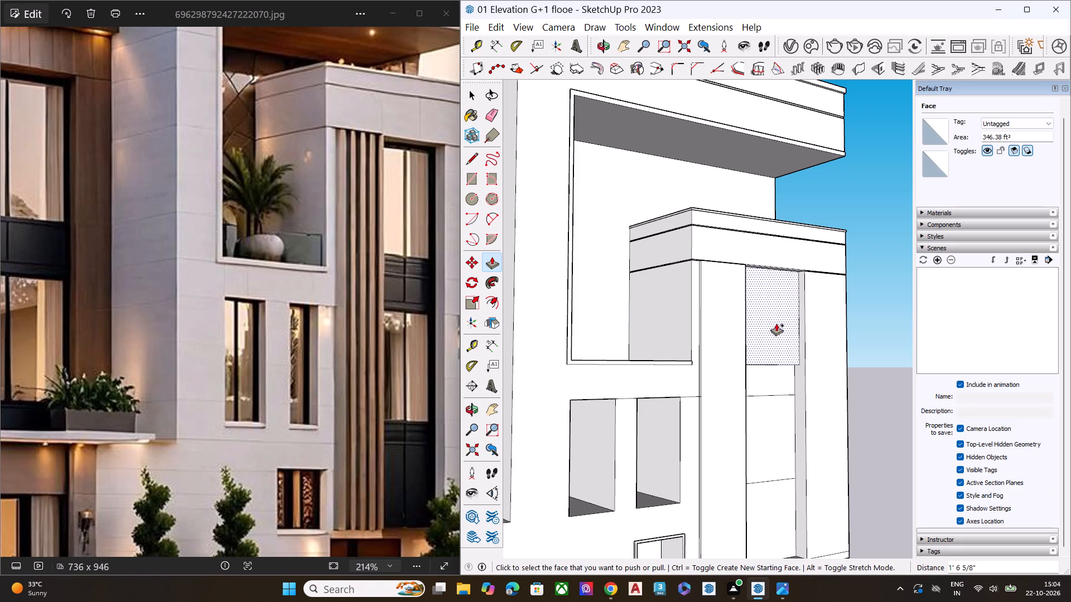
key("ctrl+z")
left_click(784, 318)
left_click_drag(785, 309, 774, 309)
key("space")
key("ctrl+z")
Push/pull the narrow spandrel panel in the middle of the projecting volume's tall recess slightly outward.
middle_click_drag(783, 389, 792, 389)
scroll(792, 389, "up", 2)
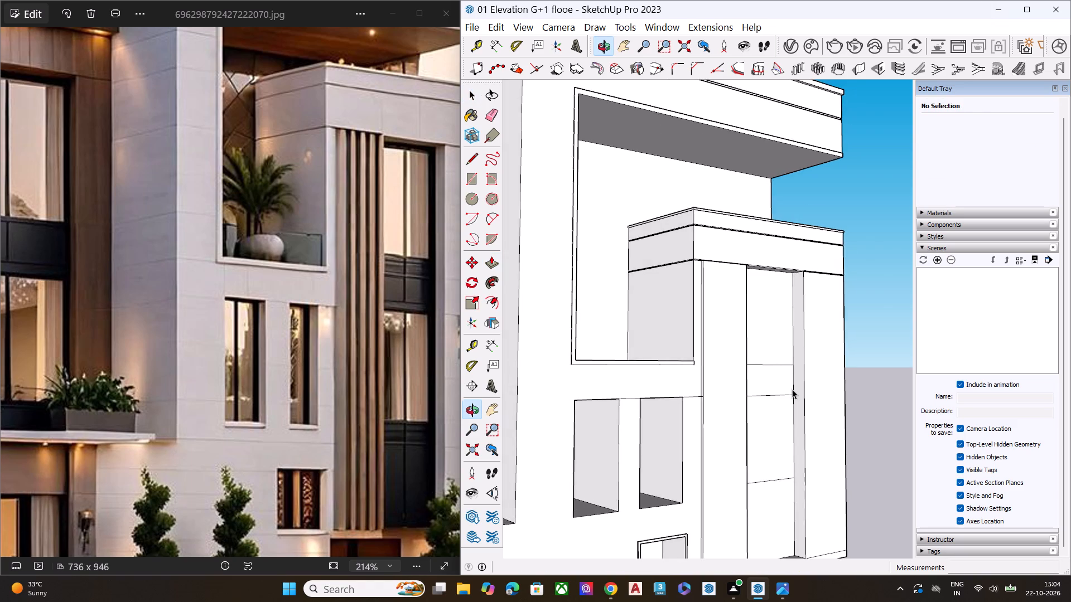
scroll(792, 389, "up", 4)
left_click(779, 381)
key("p")
left_click(779, 381)
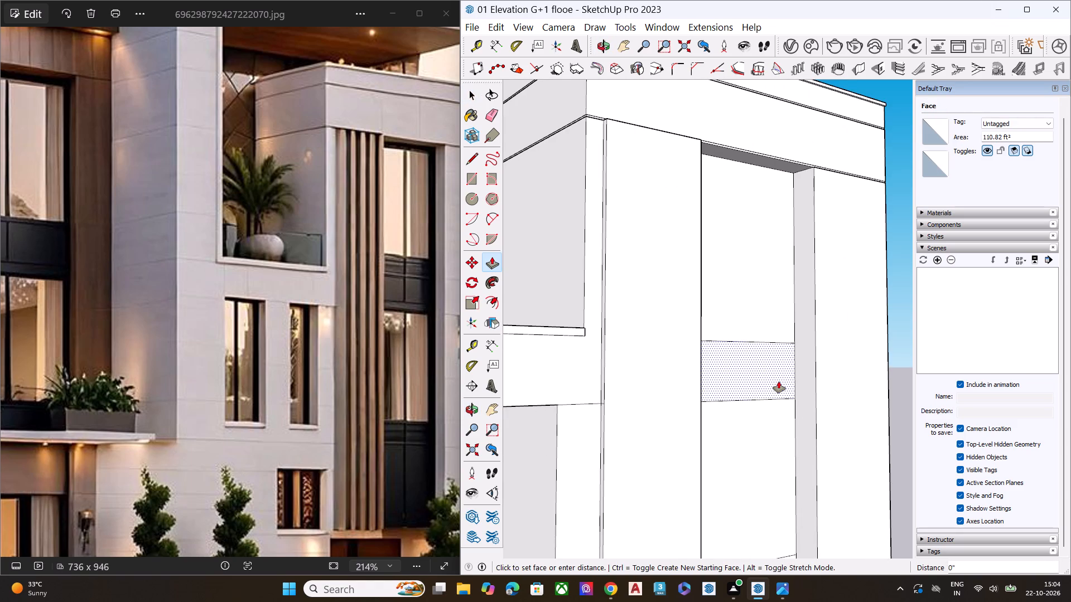
left_click(783, 380)
key("space")
Push/pull the bottom panel of the projecting volume's tall recess outward about 11 9/16".
scroll(771, 322, "down", 1)
scroll(771, 322, "up", 1)
scroll(771, 322, "down", 6)
left_click(763, 499)
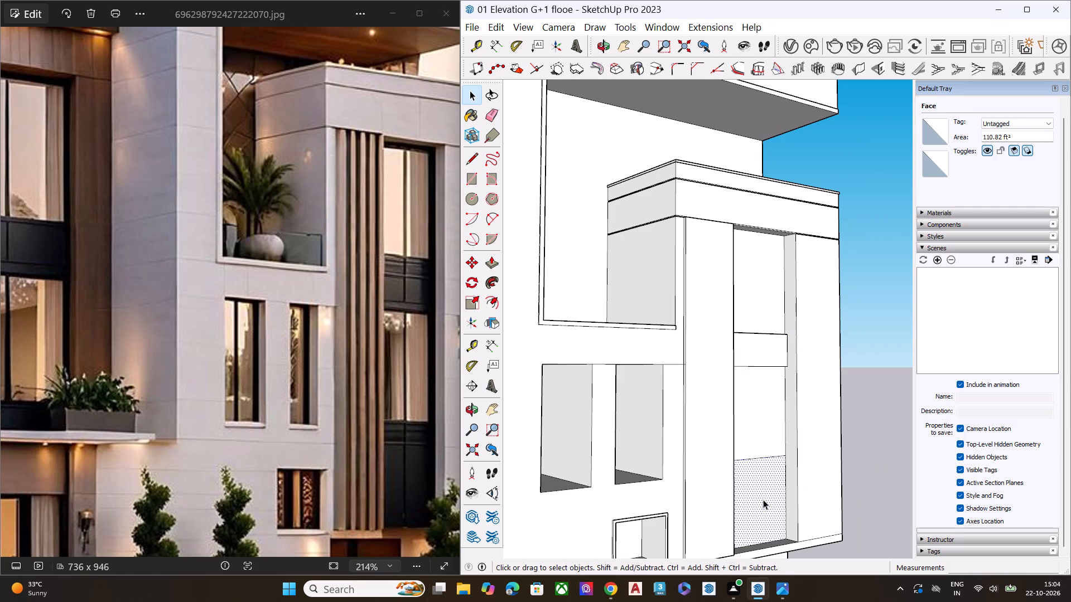
key("p")
left_click(761, 501)
left_click(764, 501)
key("space")
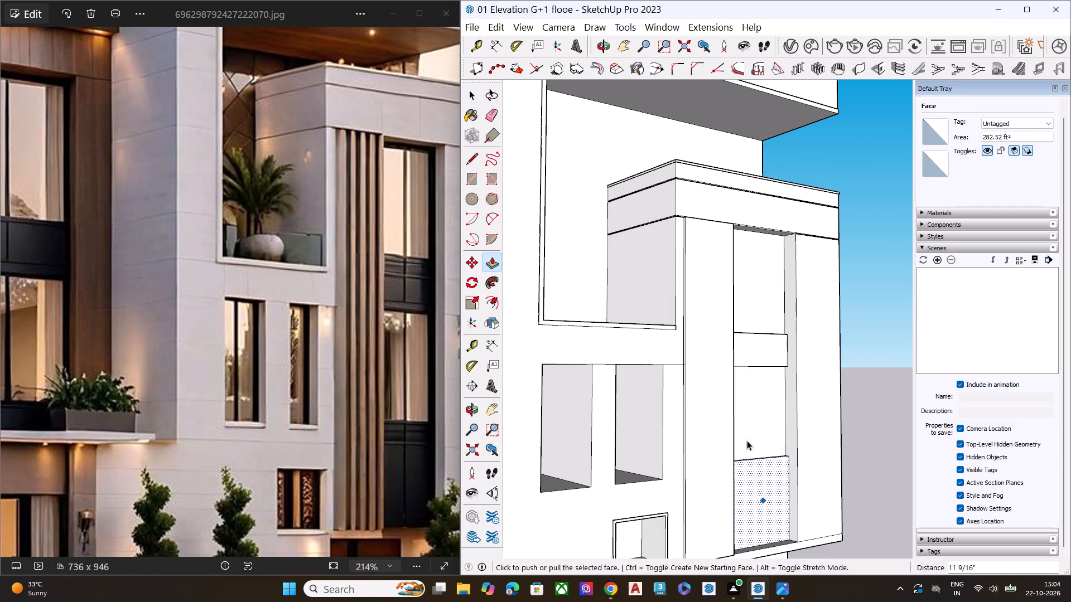
left_click(875, 349)
Push/pull the upper panel of the tall recess deep inward to form an opening above the spandrel band.
scroll(770, 302, "up", 4)
left_click(770, 289)
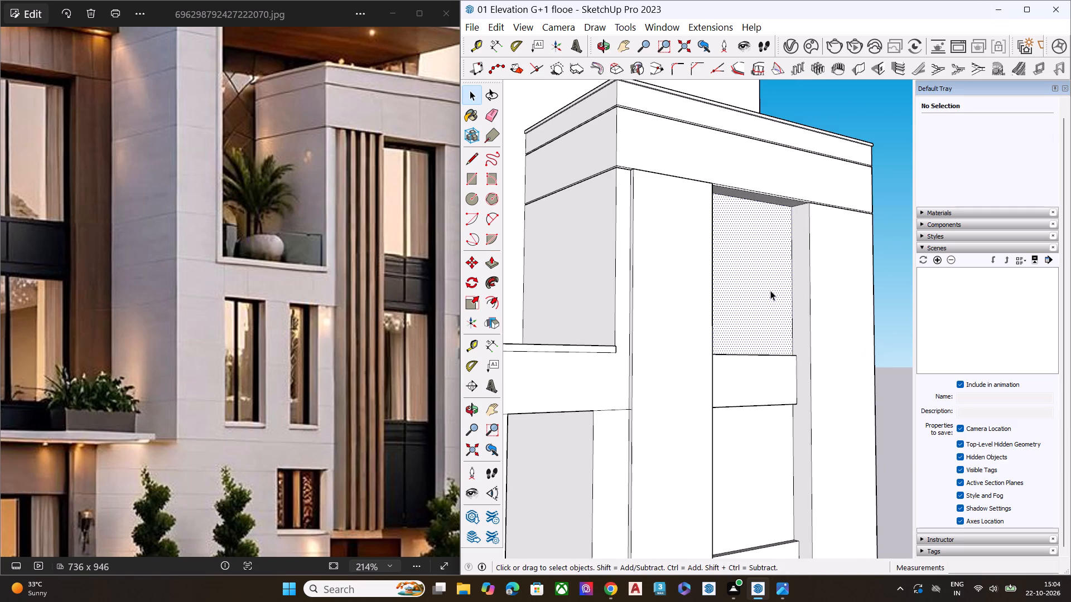
key("p")
left_click(790, 209)
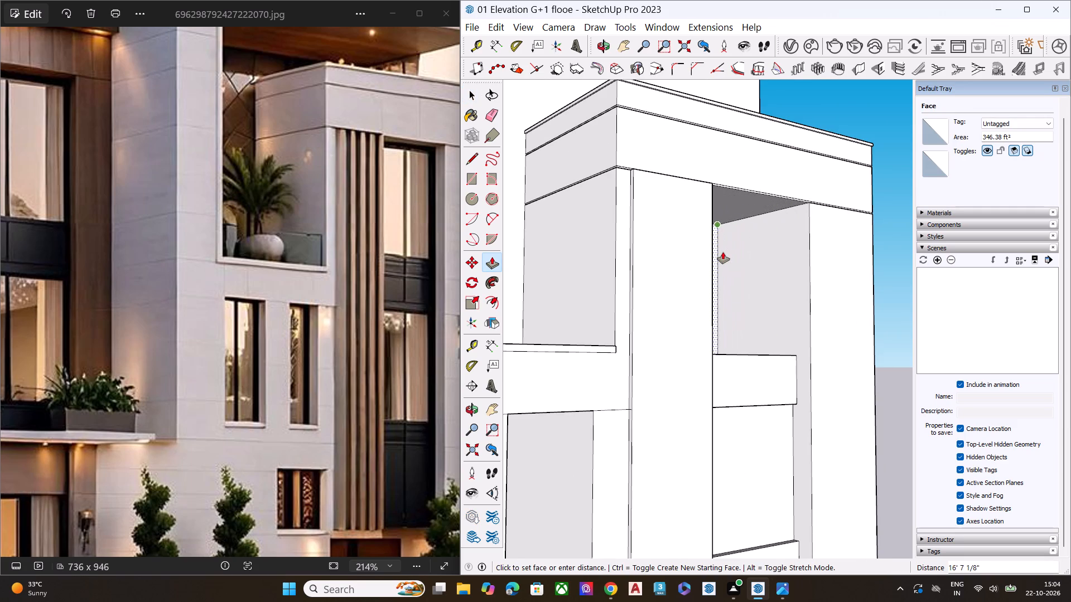
middle_click_drag(738, 253, 667, 317)
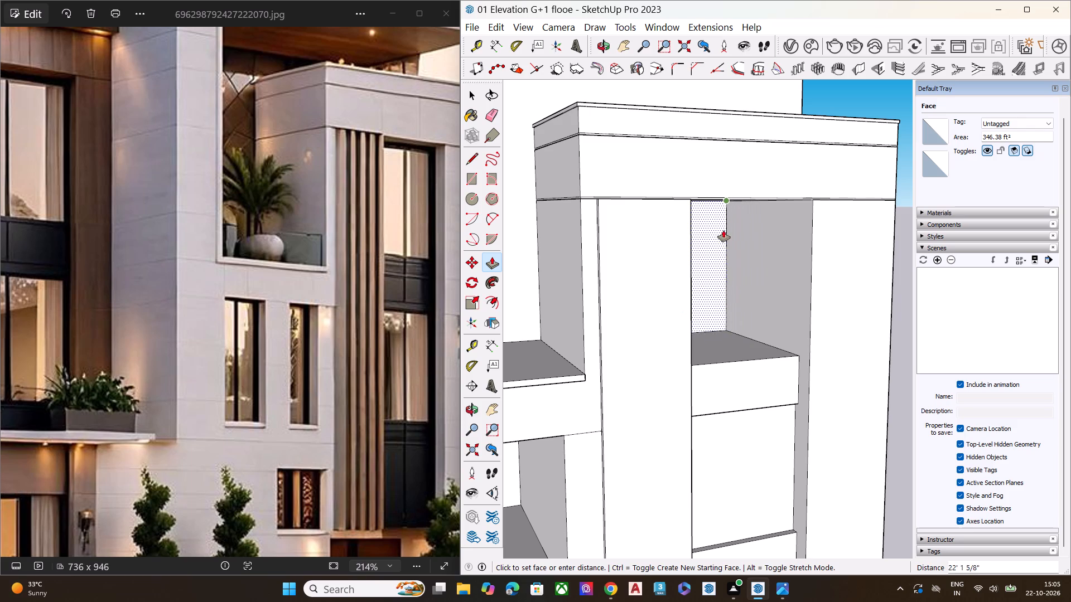
left_click(710, 210)
key("space")
Push/pull the panel between the spandrel band and the bottom panel inward to the depth of the upper opening.
scroll(739, 284, "up", 1)
middle_click_drag(739, 275, 755, 185)
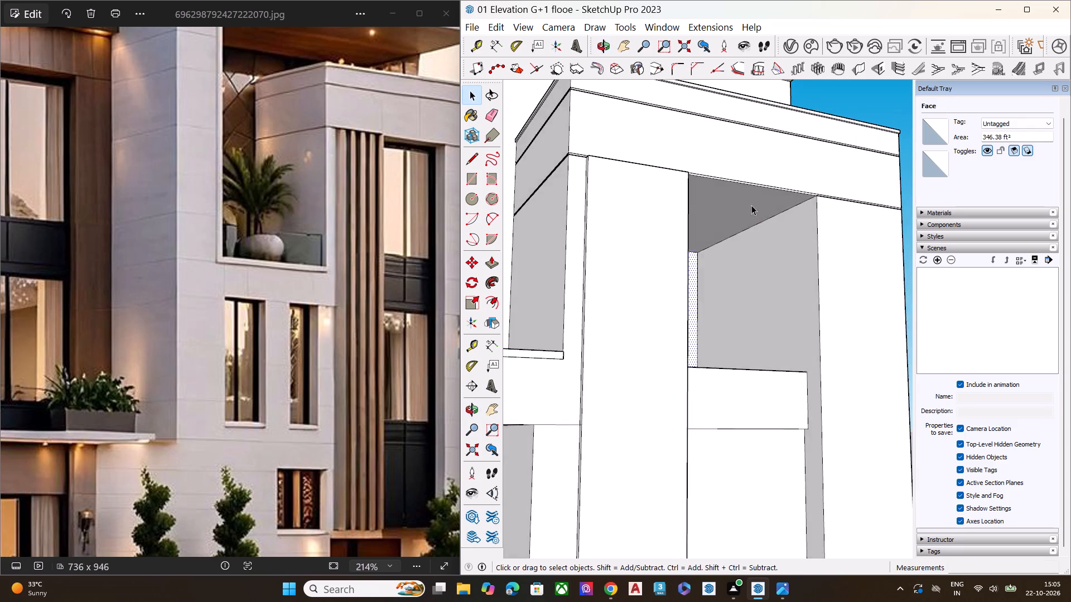
scroll(750, 212, "down", 7)
middle_click_drag(774, 294, 801, 274)
key("space")
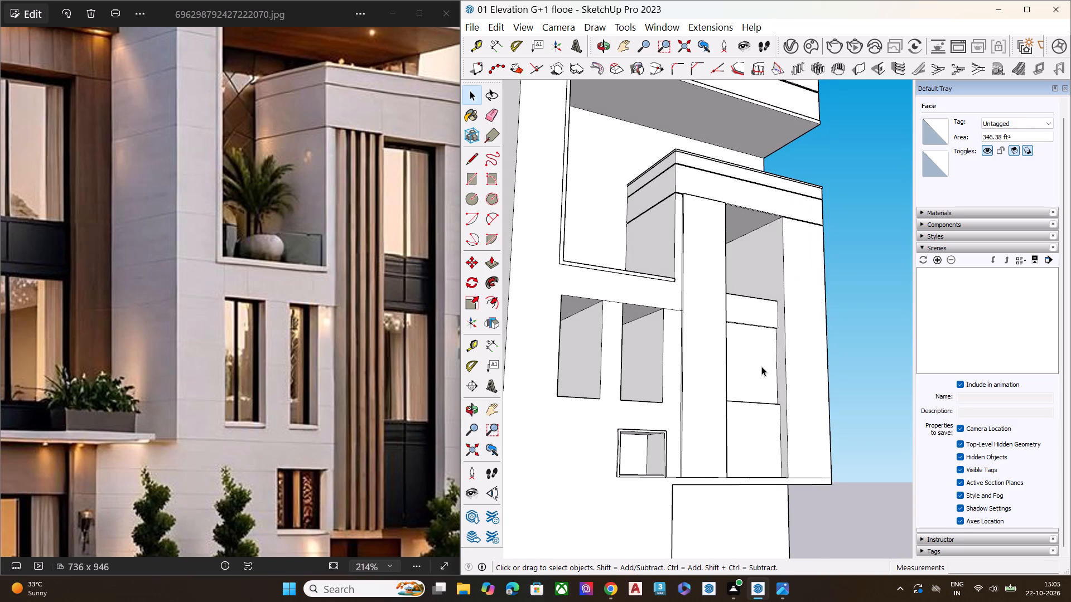
left_click(761, 366)
key("p")
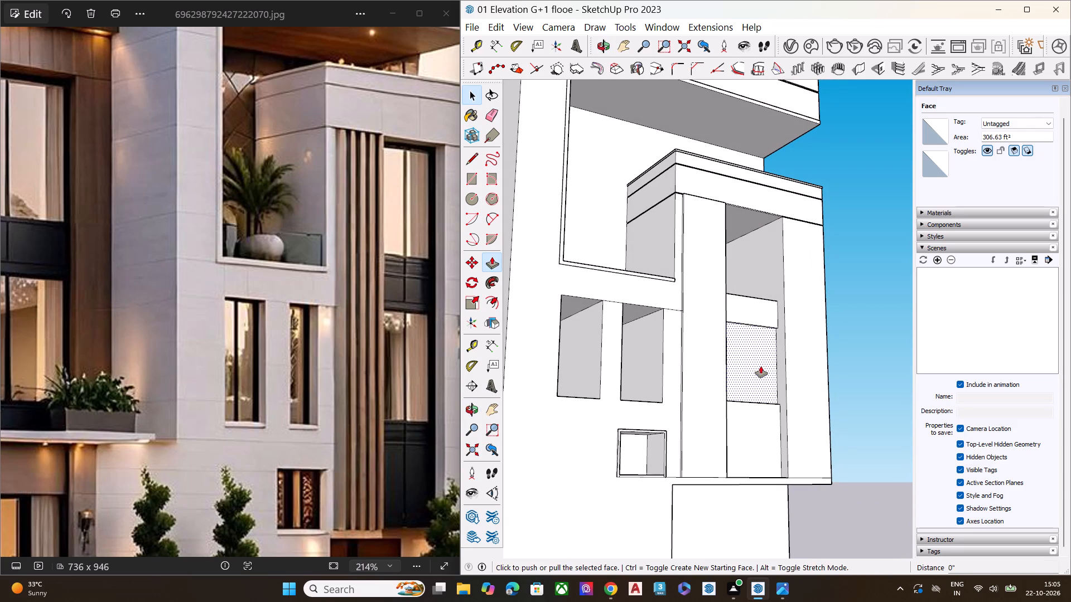
left_click(771, 336)
middle_click_drag(741, 368, 708, 424)
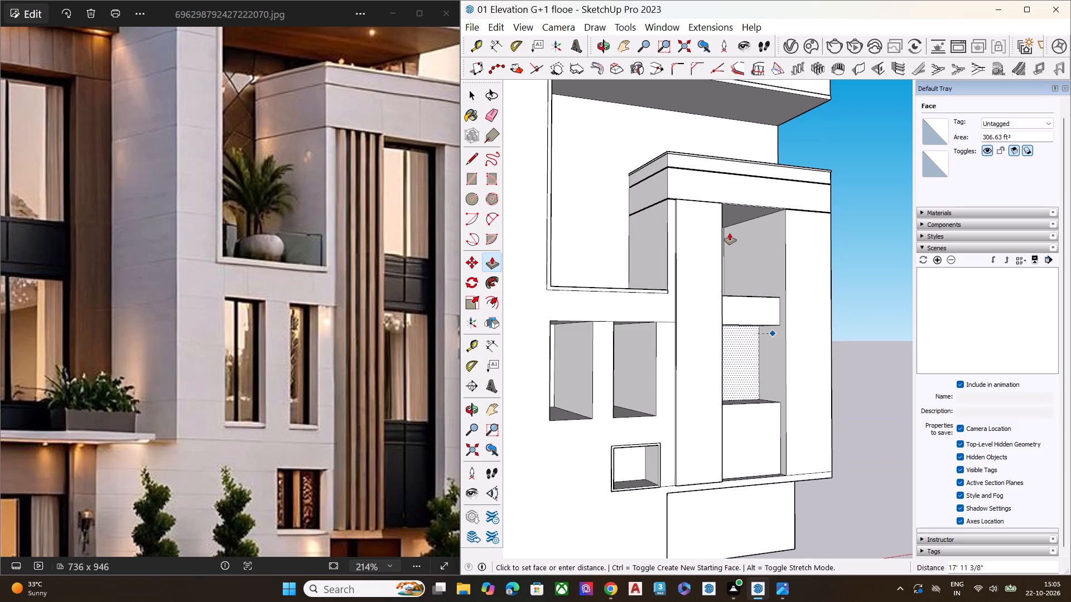
scroll(729, 227, "up", 1)
left_click(729, 228)
key("space")
Examine the villa's overall massing with the opened recess and compare it with the whole reference photo.
scroll(778, 276, "down", 6)
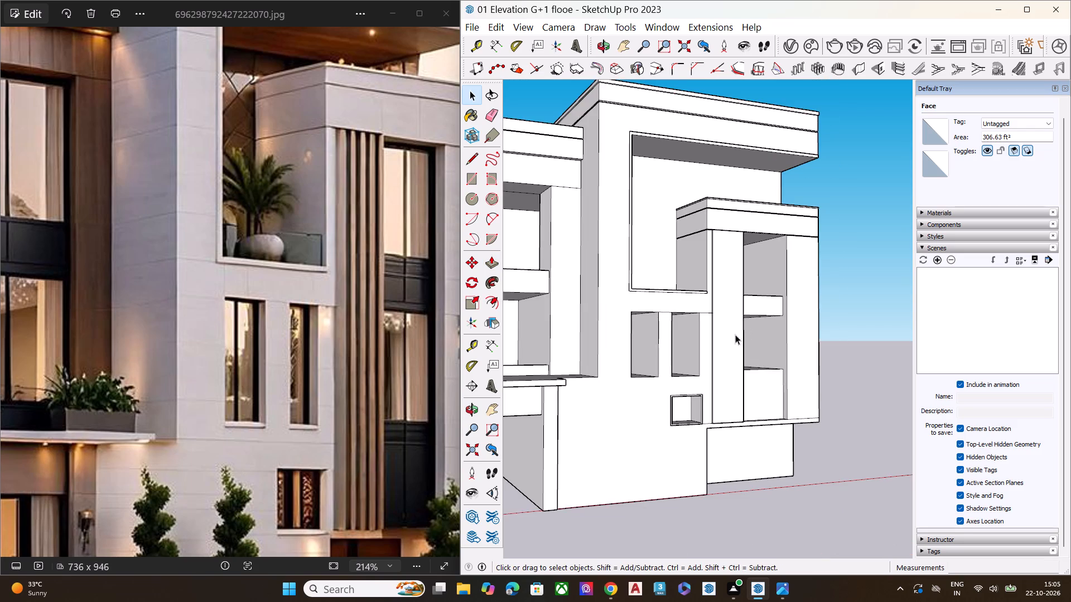
middle_click_drag(735, 334, 788, 300)
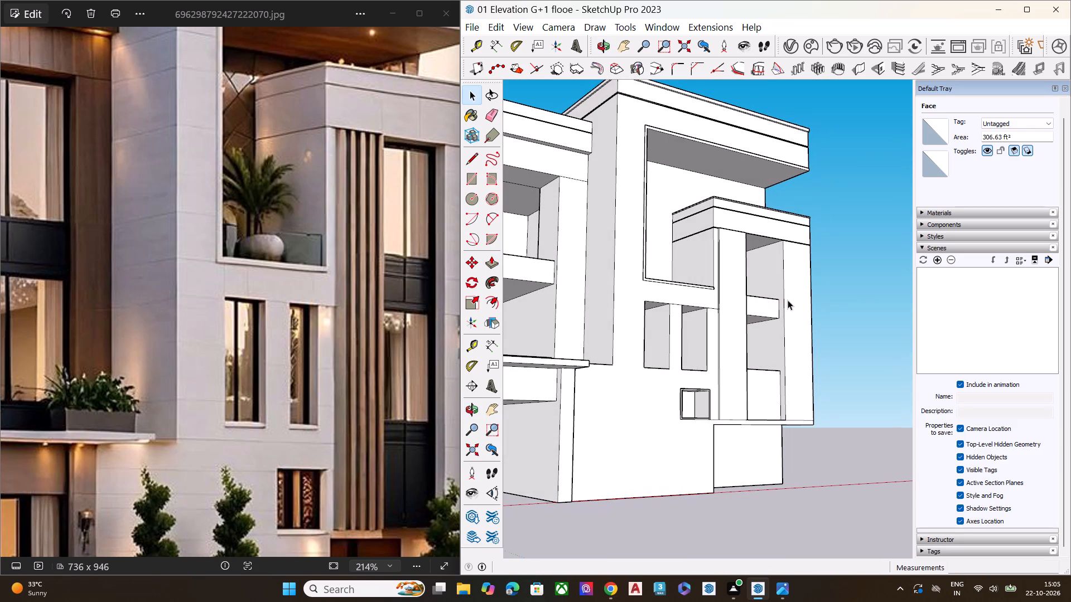
scroll(788, 300, "down", 5)
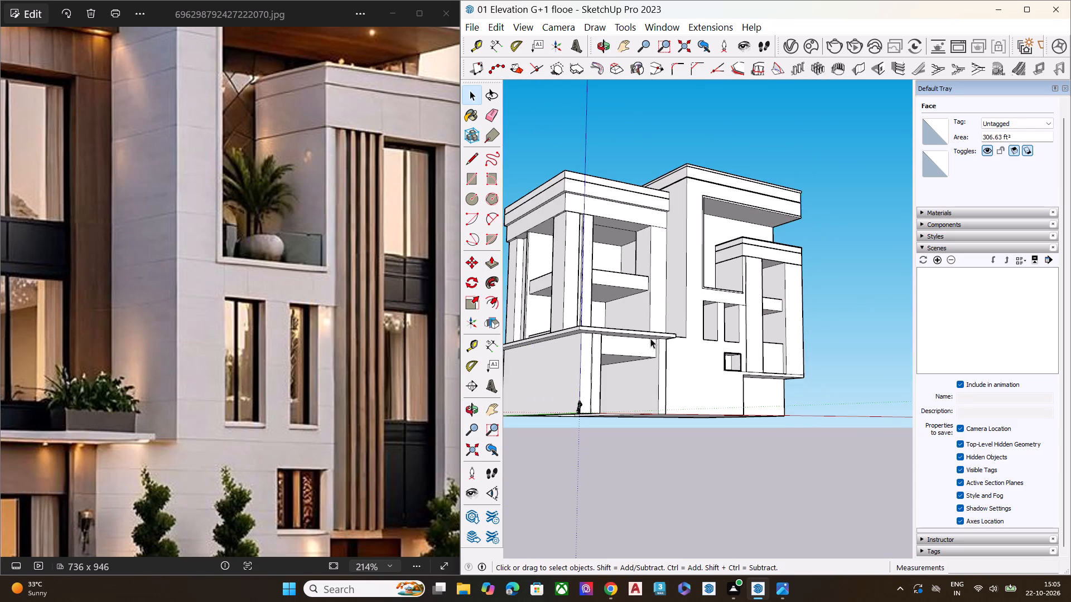
scroll(258, 333, "down", 8)
scroll(104, 359, "up", 5)
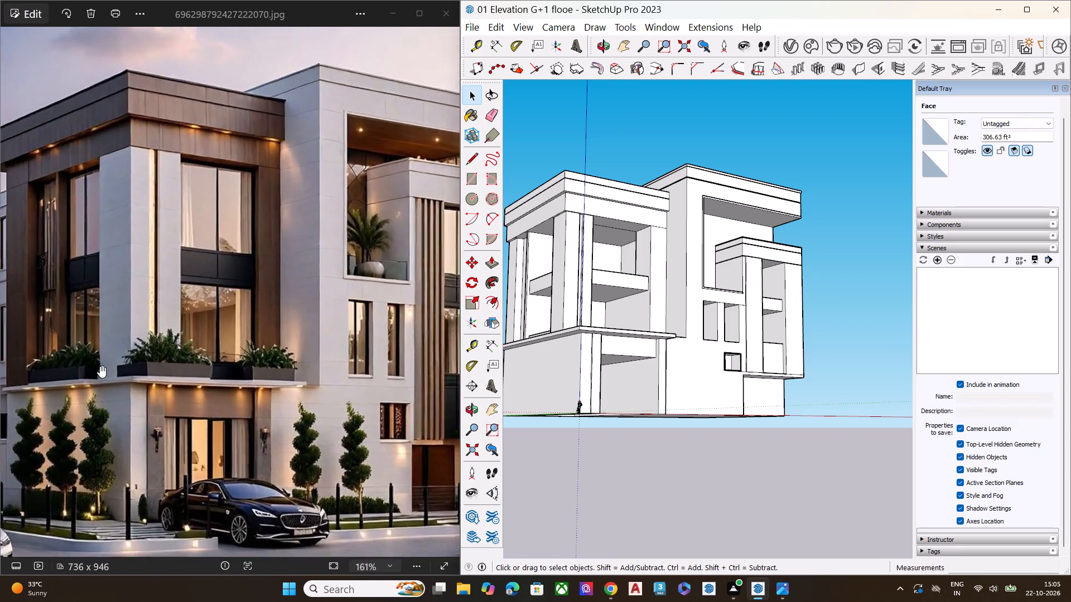
scroll(100, 366, "up", 3)
scroll(122, 370, "down", 6)
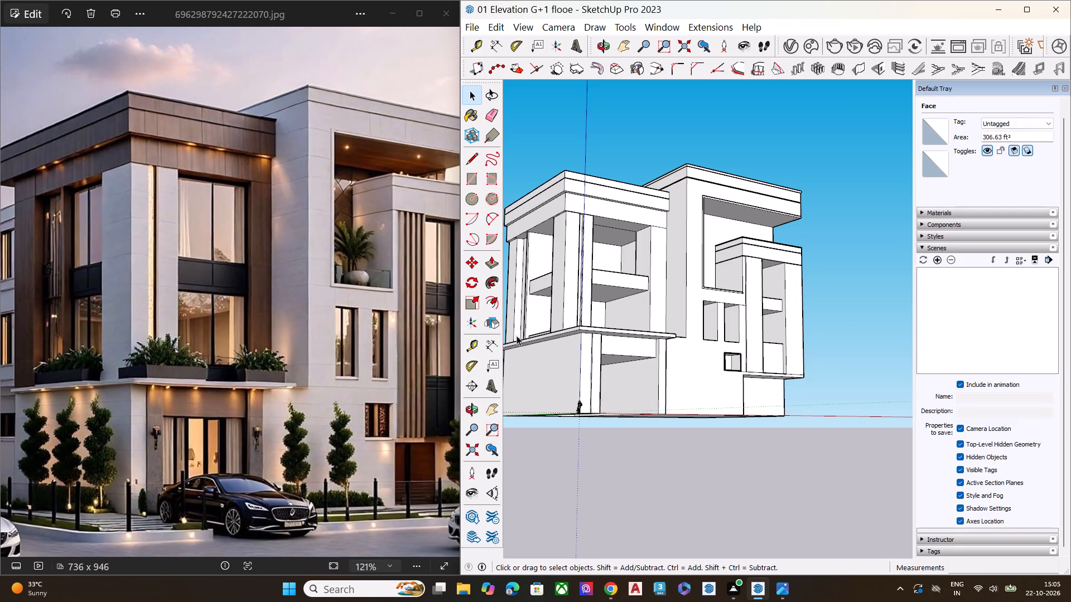
middle_click_drag(551, 338, 629, 397)
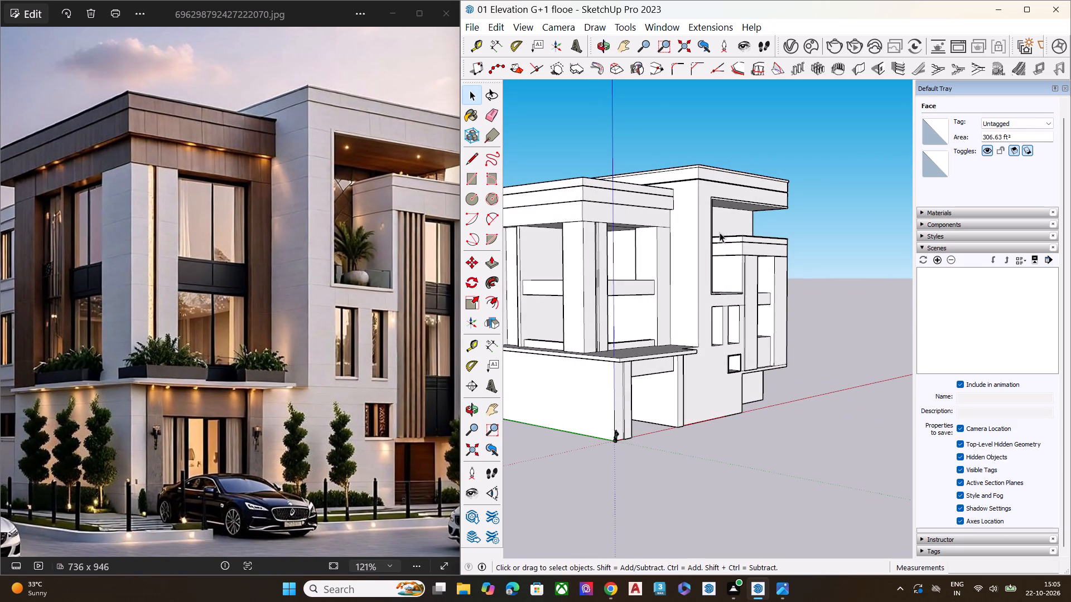
Push/pull the narrow return face at the back of the projecting volume's upper opening by about 4' 9 1/16".
scroll(711, 240, "up", 7)
middle_click_drag(601, 262, 806, 267)
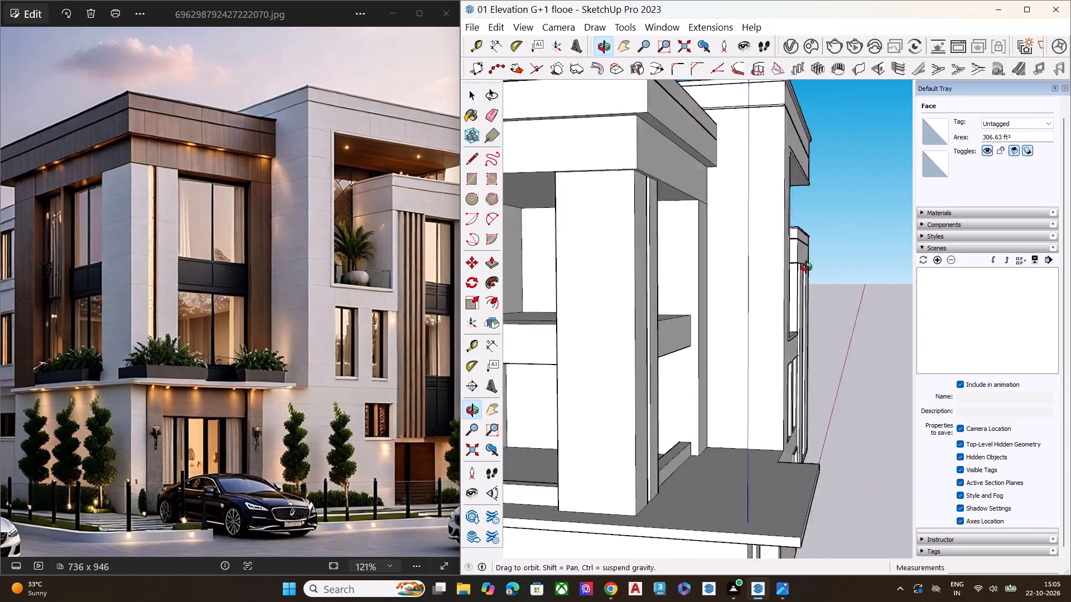
middle_click_drag(806, 267, 933, 276)
scroll(932, 278, "up", 7)
double_click(698, 239)
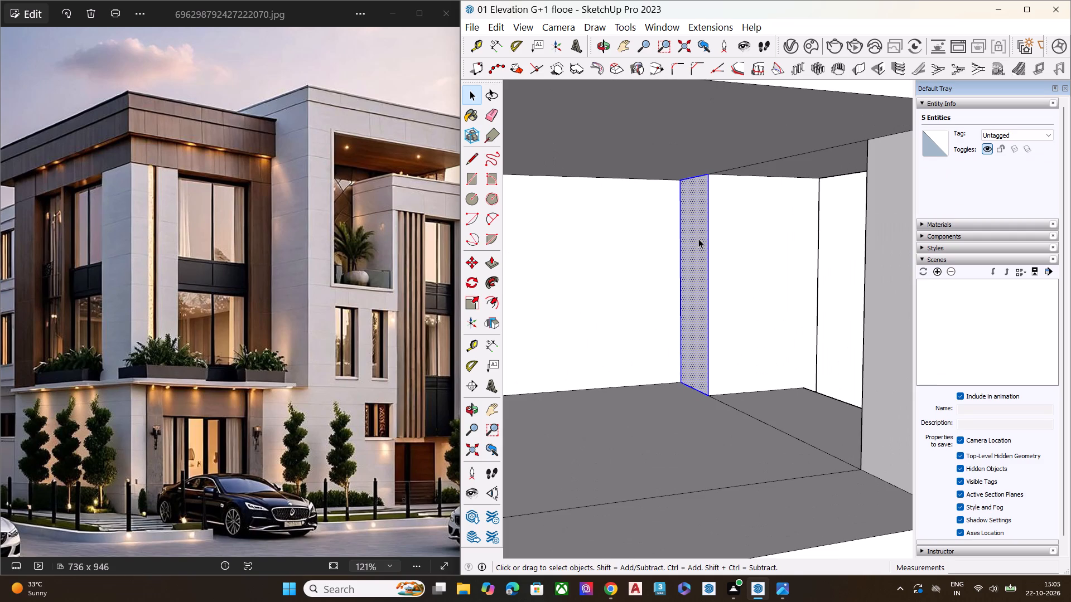
key("p")
left_click(698, 239)
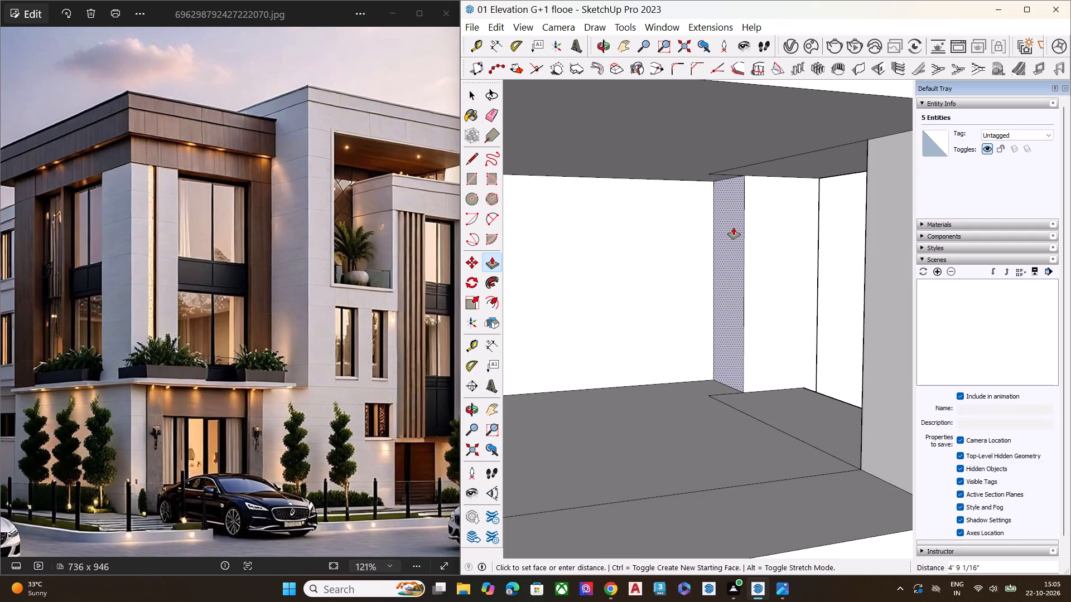
left_click(734, 227)
key("space")
Examine the projecting volume's openings from both facades against the reference photo.
scroll(679, 245, "down", 1)
scroll(679, 245, "up", 2)
scroll(679, 245, "down", 6)
middle_click_drag(774, 293, 797, 250)
middle_click_drag(790, 254, 670, 302)
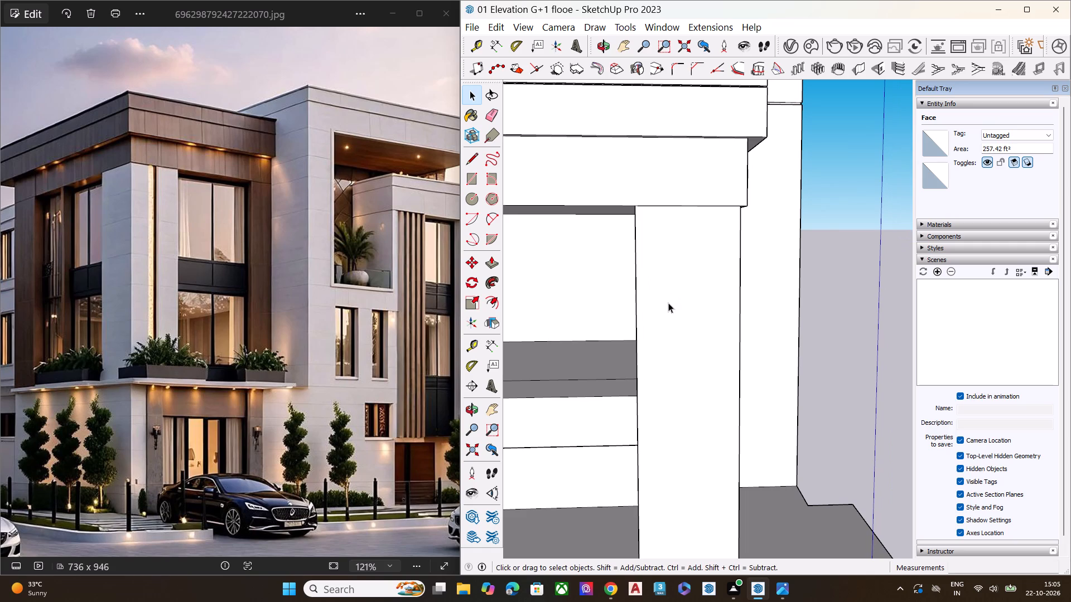
middle_click_drag(708, 304, 465, 317)
scroll(725, 273, "down", 9)
middle_click_drag(741, 313, 718, 328)
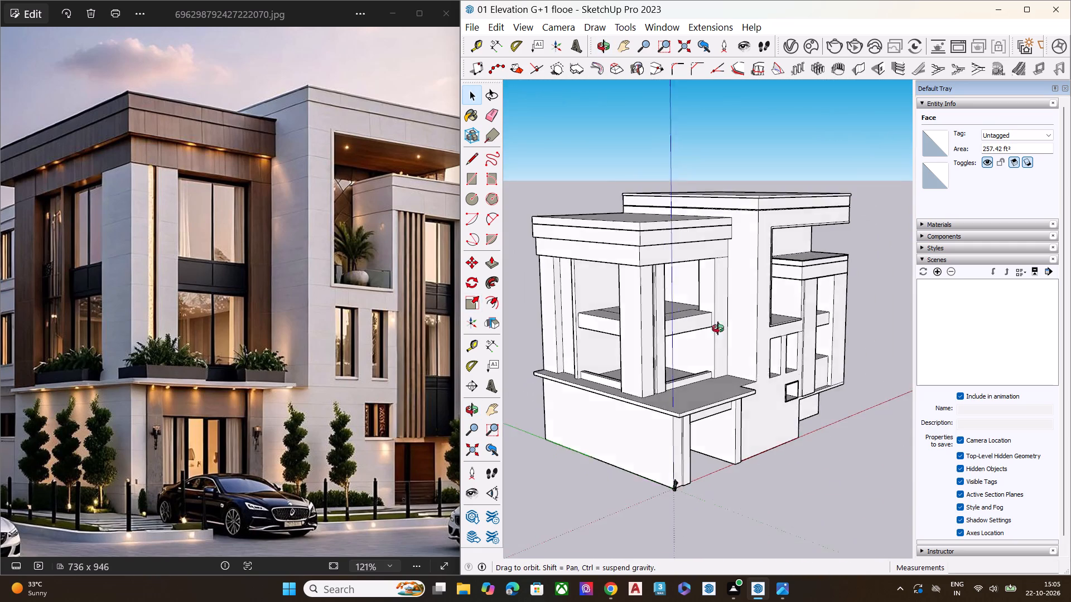
middle_click_drag(718, 328, 408, 343)
scroll(575, 236, "up", 9)
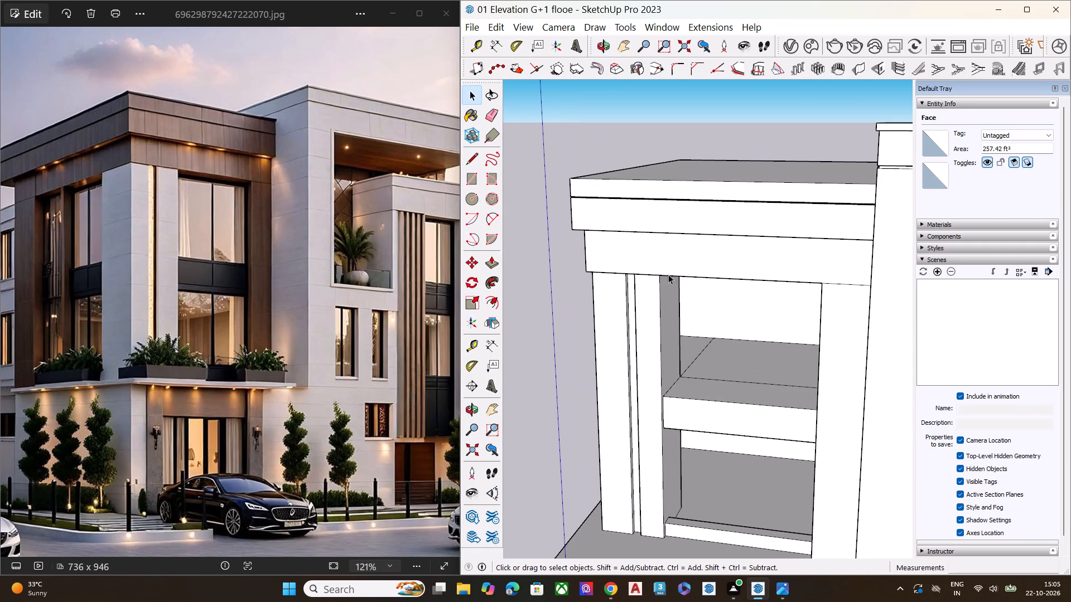
scroll(567, 275, "down", 6)
middle_click_drag(650, 323, 979, 285)
middle_click_drag(772, 300, 954, 252)
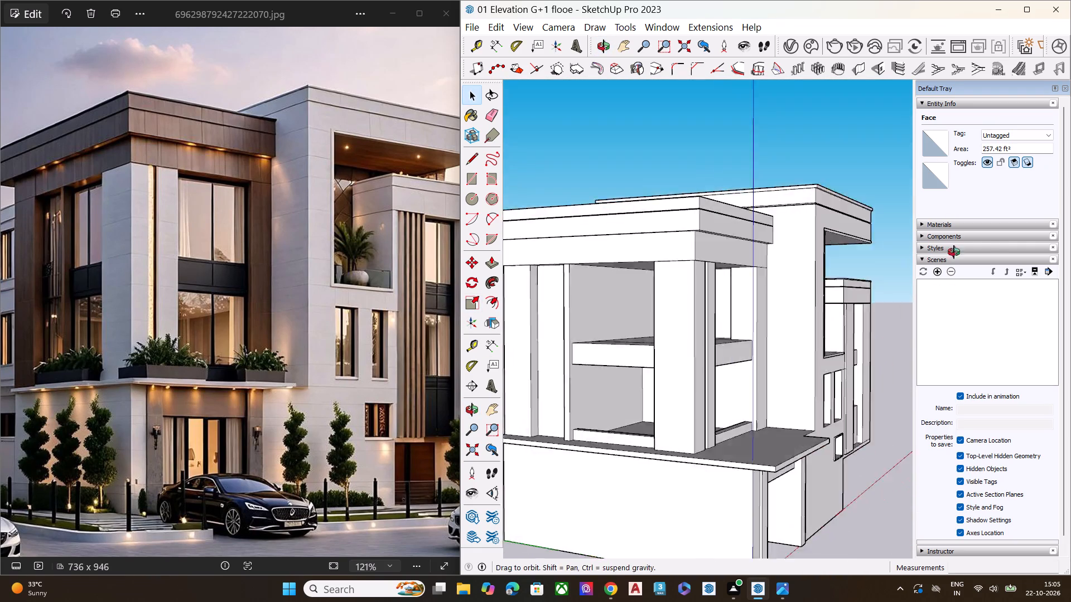
middle_click_drag(954, 252, 993, 249)
middle_click_drag(678, 284, 816, 371)
Inspect the intermediate slab's top face and the inner wall around the moved return face.
scroll(813, 377, "up", 9)
scroll(710, 339, "up", 8)
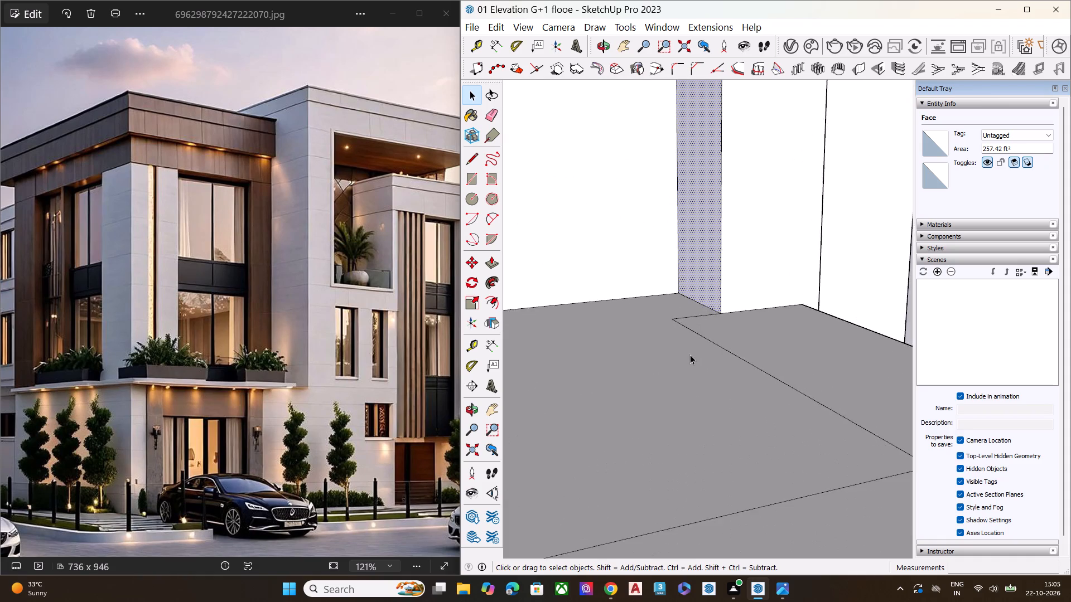
middle_click_drag(699, 342, 654, 351)
key("space")
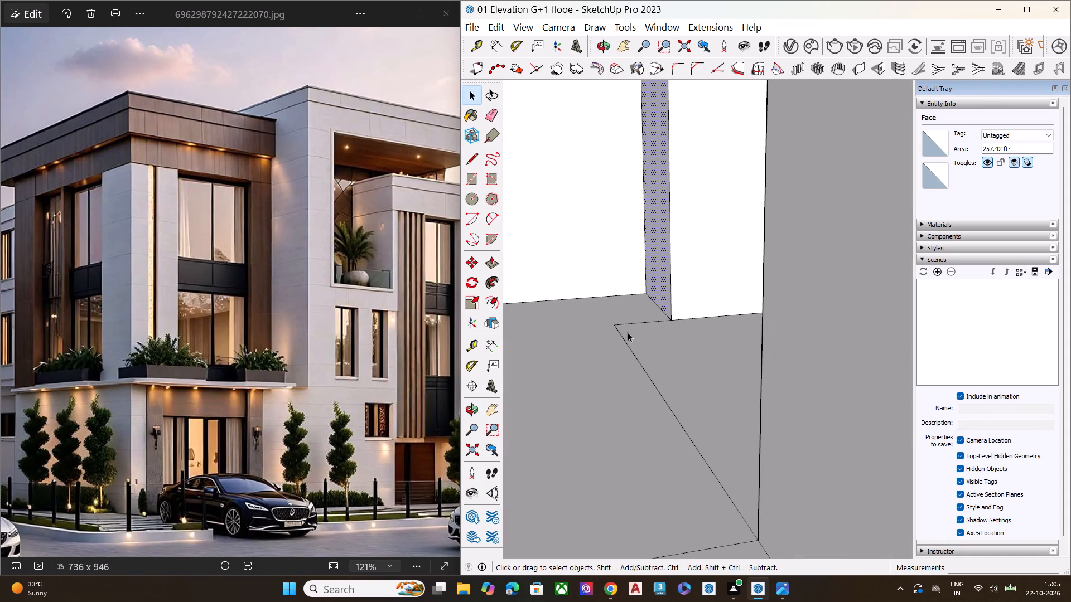
left_click(601, 338)
scroll(601, 338, "down", 2)
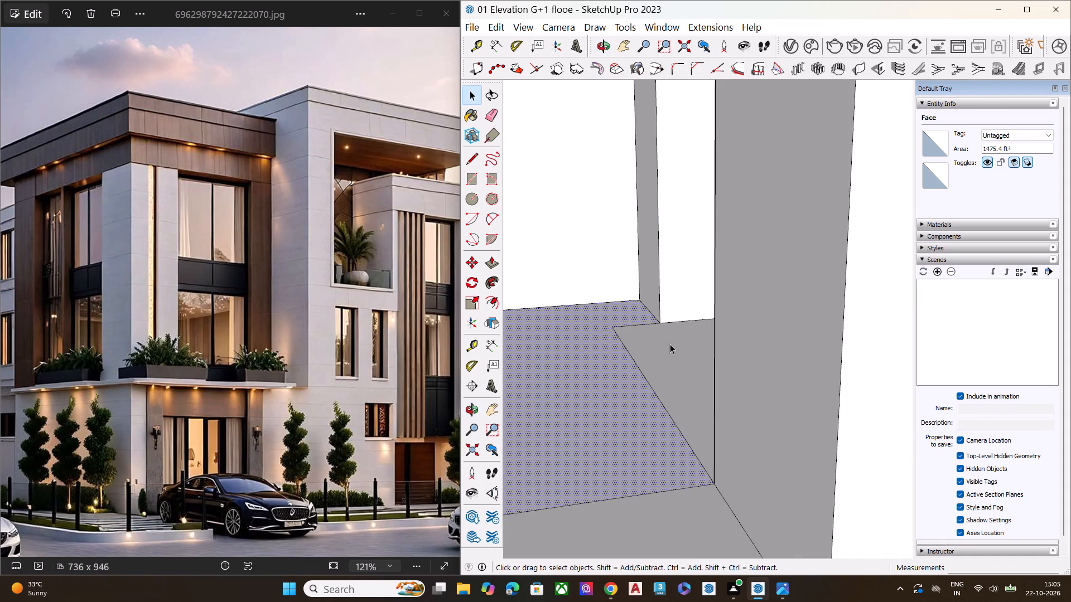
middle_click_drag(667, 341, 603, 315)
scroll(717, 307, "down", 9)
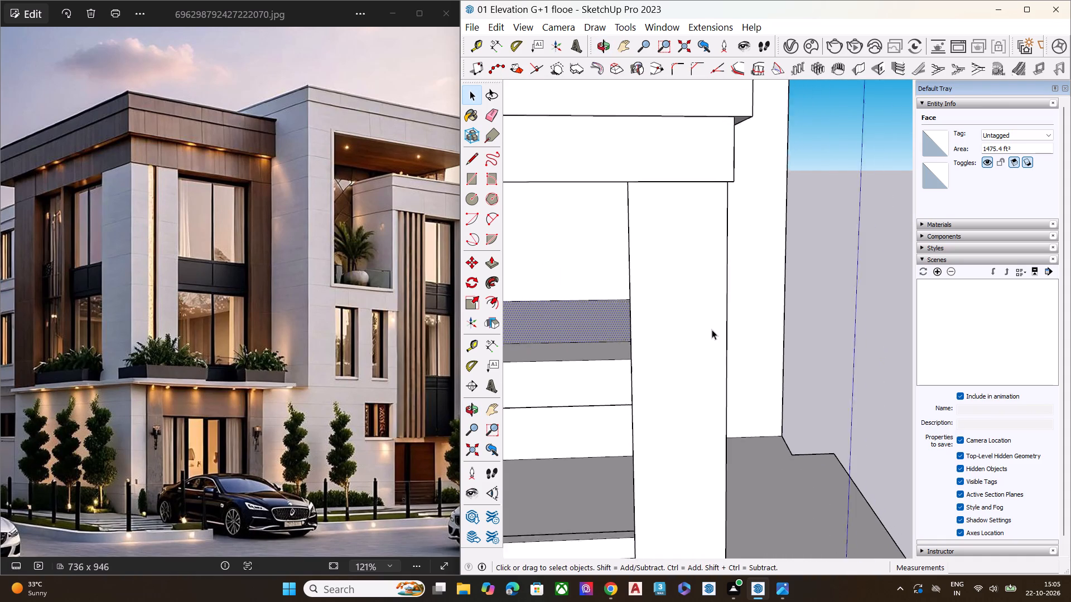
scroll(712, 329, "down", 2)
middle_click_drag(693, 342, 829, 344)
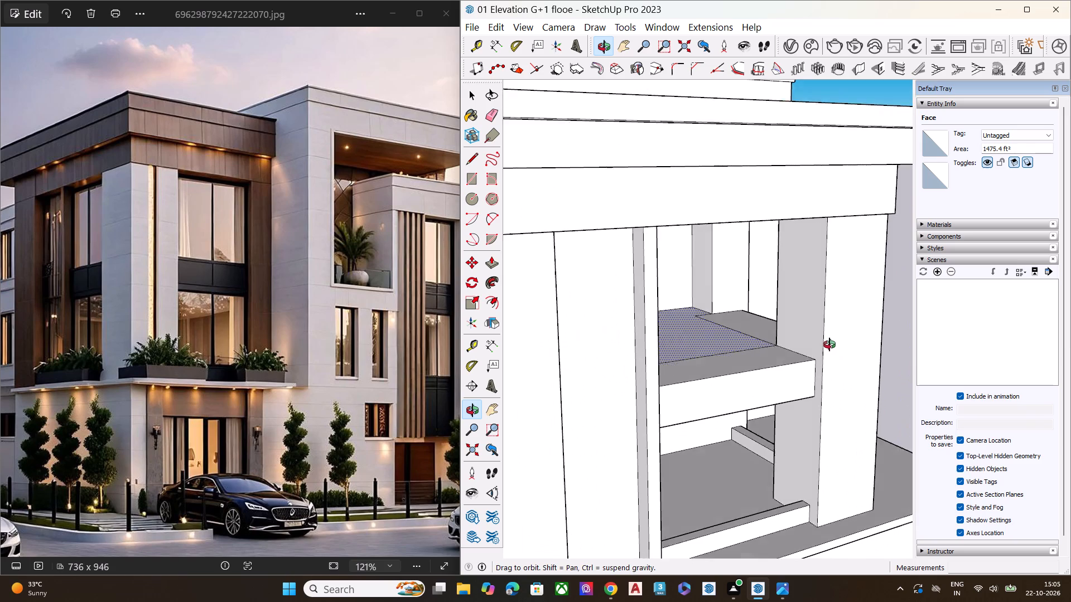
middle_click_drag(829, 344, 824, 281)
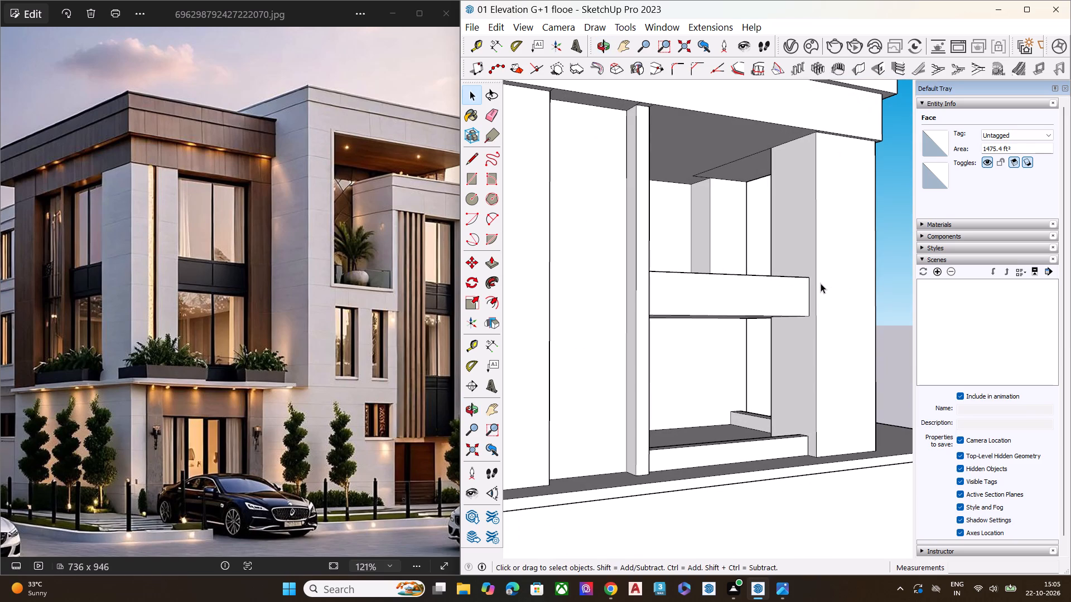
Examine the corner column, spandrel bands and far-end columns of the projecting volume and compare them with the photo.
scroll(814, 288, "down", 5)
double_click(866, 273)
scroll(869, 273, "up", 1)
middle_click_drag(858, 284, 702, 321)
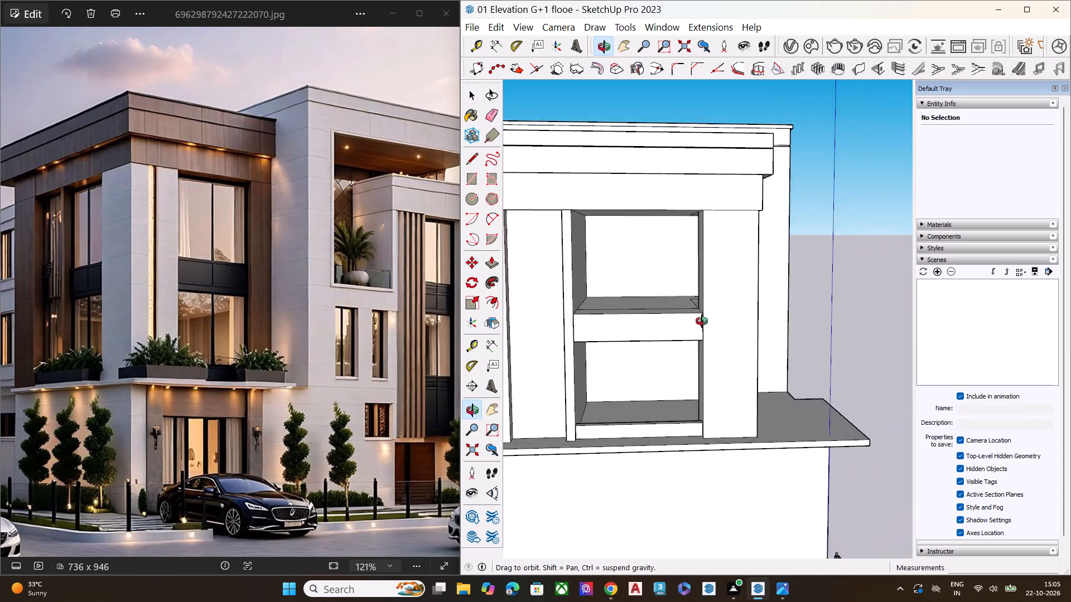
middle_click_drag(702, 321, 694, 323)
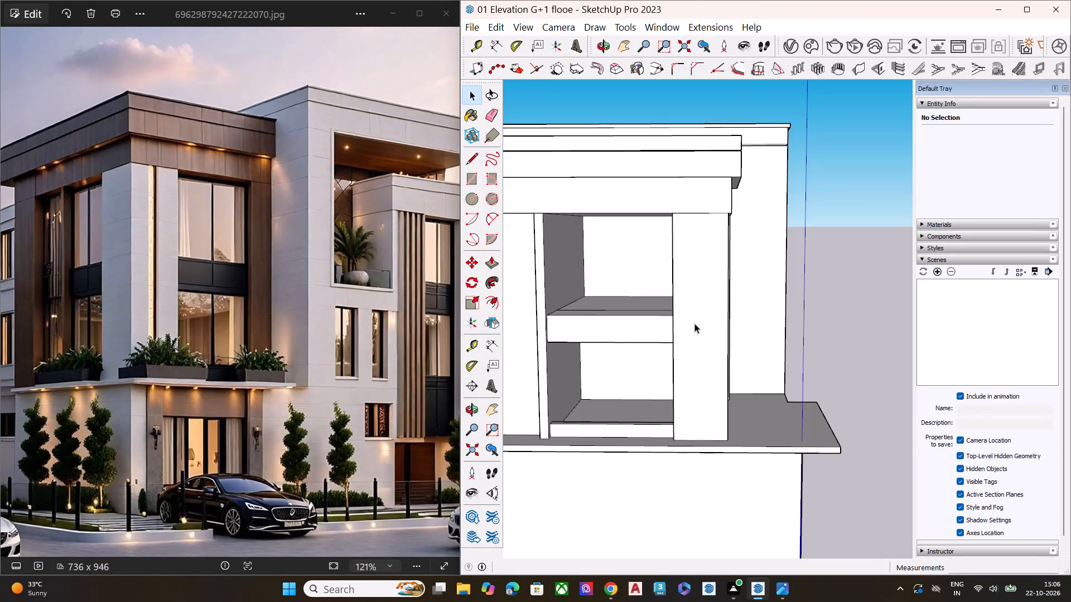
scroll(690, 329, "down", 3)
middle_click_drag(712, 335, 665, 339)
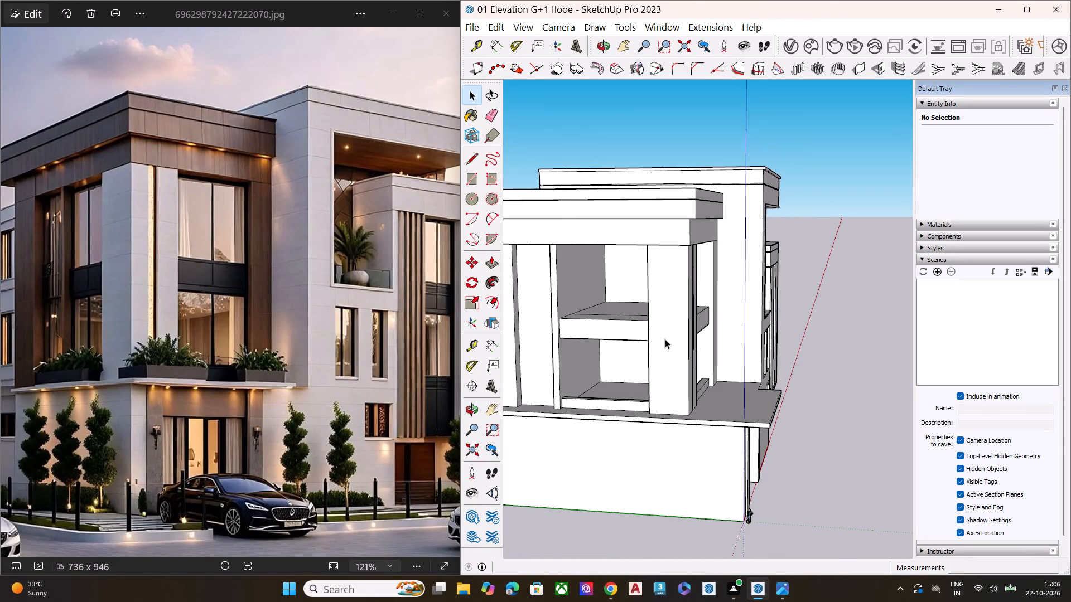
scroll(710, 246, "down", 5)
middle_click_drag(695, 267, 633, 250)
scroll(644, 366, "up", 1)
scroll(644, 373, "down", 3)
scroll(644, 374, "up", 1)
scroll(644, 374, "down", 1)
scroll(644, 374, "up", 5)
middle_click_drag(659, 341, 643, 236)
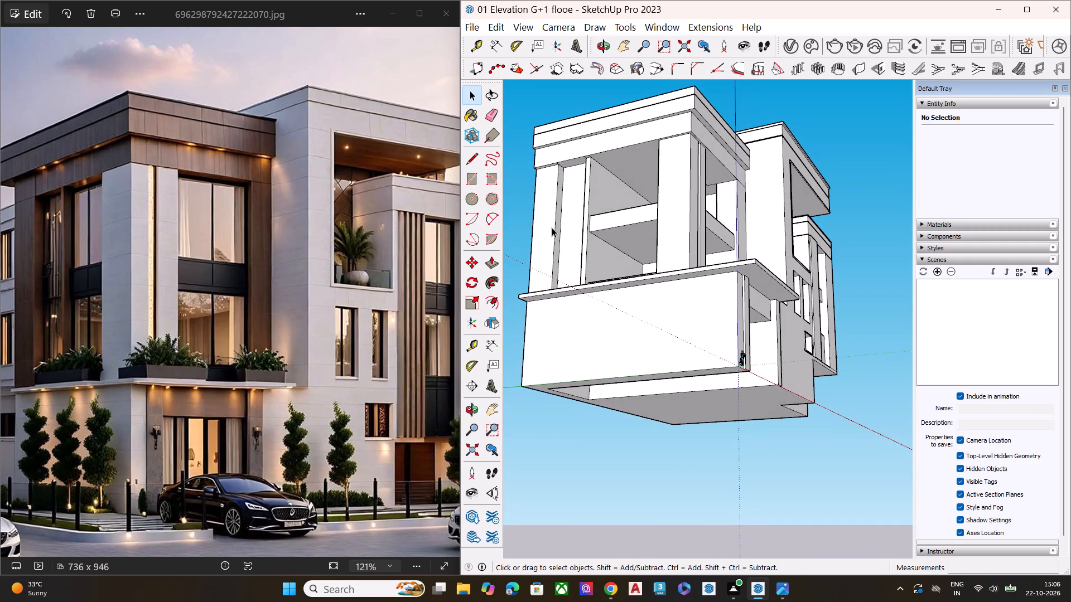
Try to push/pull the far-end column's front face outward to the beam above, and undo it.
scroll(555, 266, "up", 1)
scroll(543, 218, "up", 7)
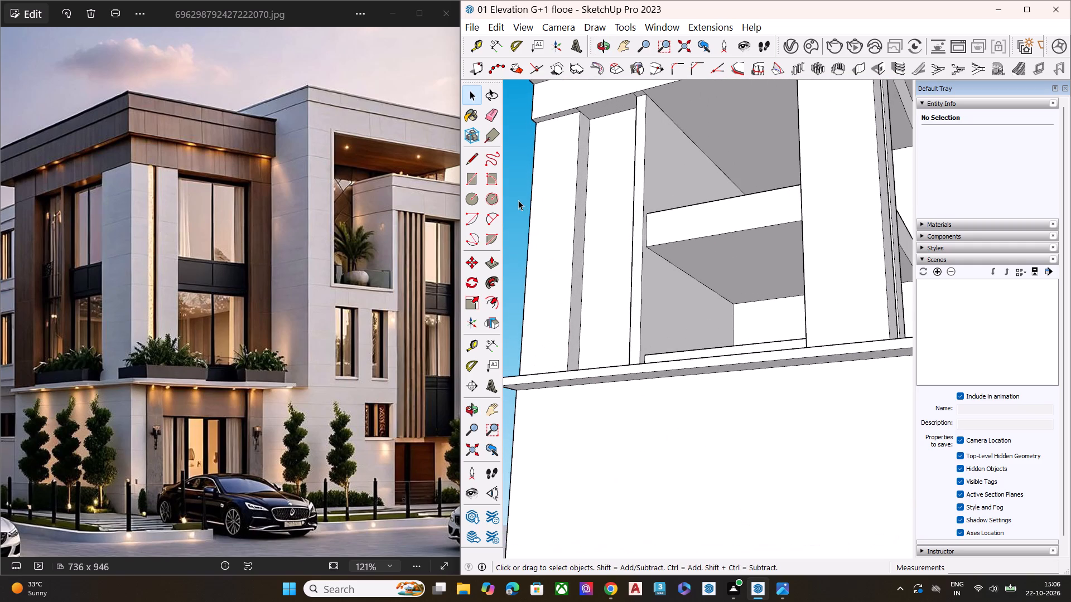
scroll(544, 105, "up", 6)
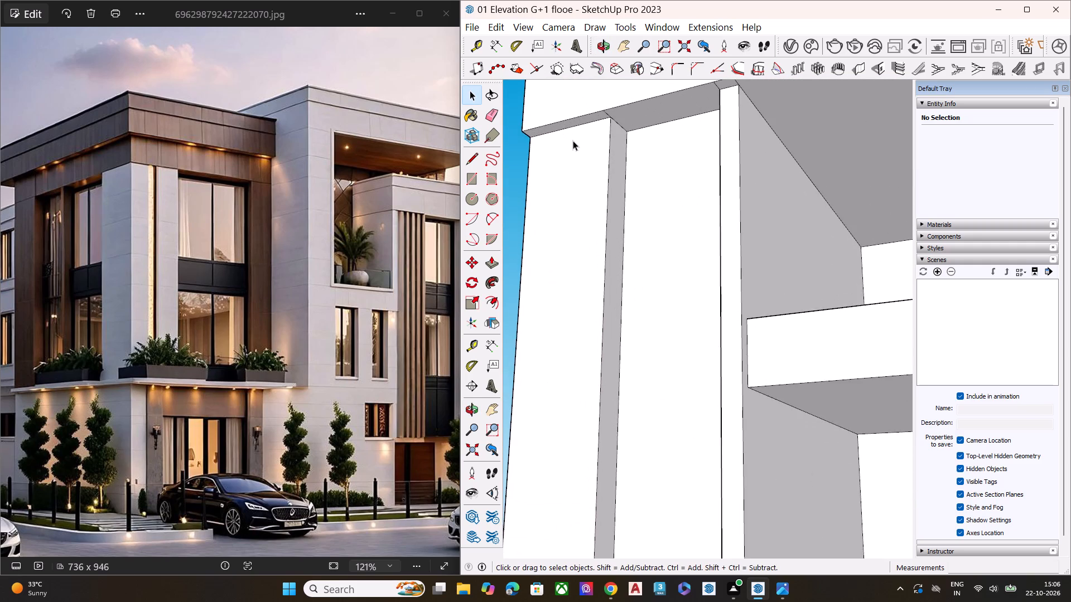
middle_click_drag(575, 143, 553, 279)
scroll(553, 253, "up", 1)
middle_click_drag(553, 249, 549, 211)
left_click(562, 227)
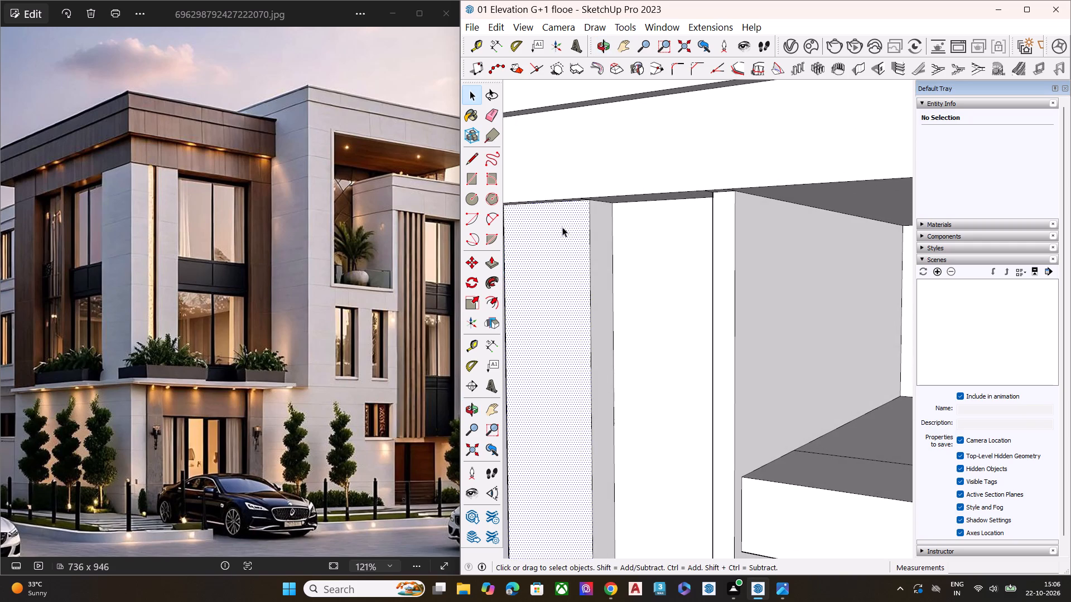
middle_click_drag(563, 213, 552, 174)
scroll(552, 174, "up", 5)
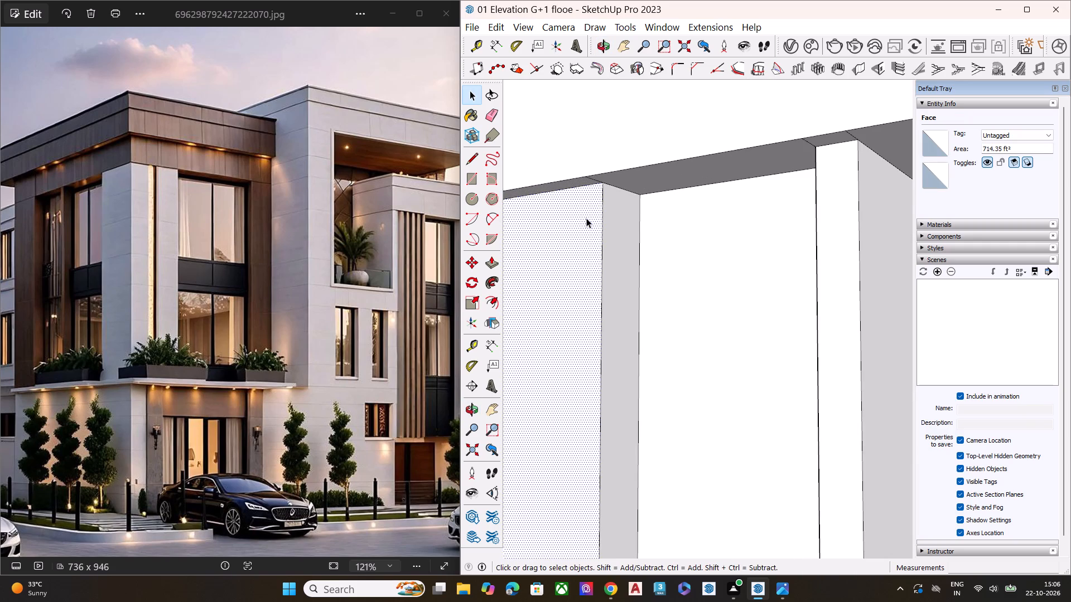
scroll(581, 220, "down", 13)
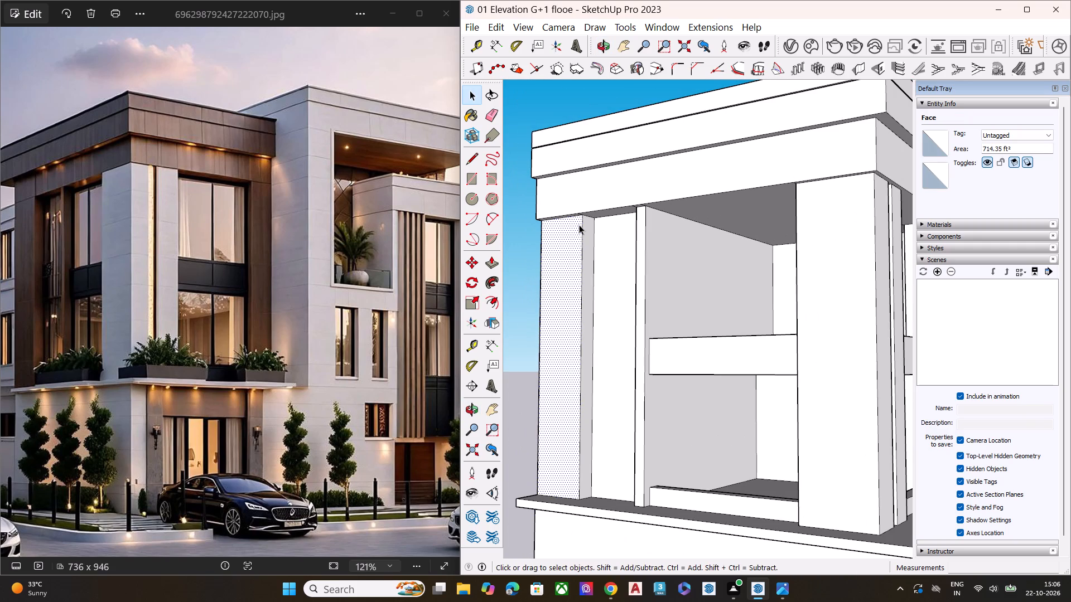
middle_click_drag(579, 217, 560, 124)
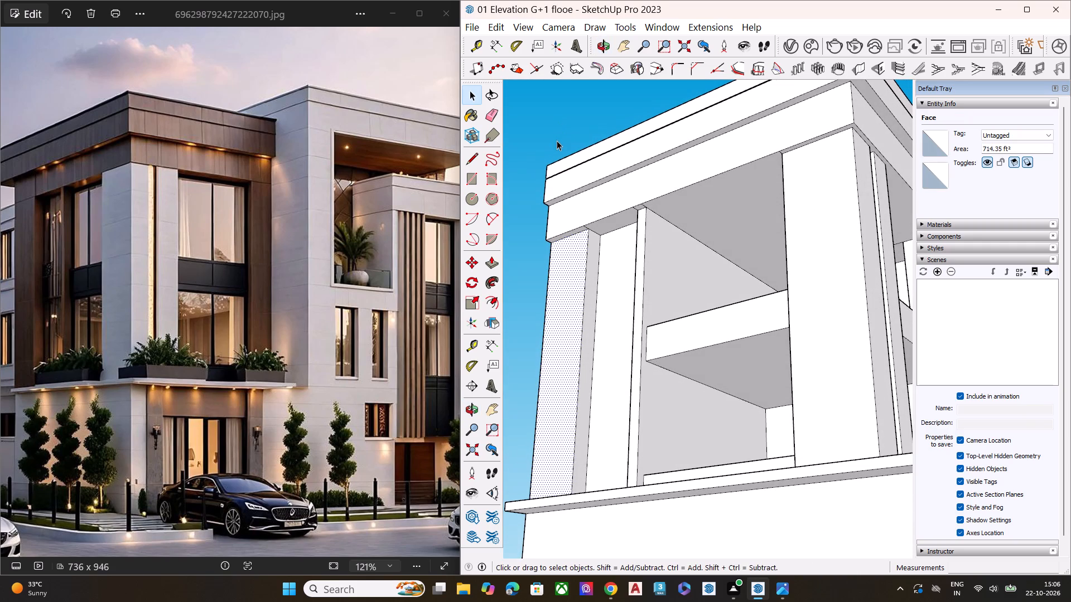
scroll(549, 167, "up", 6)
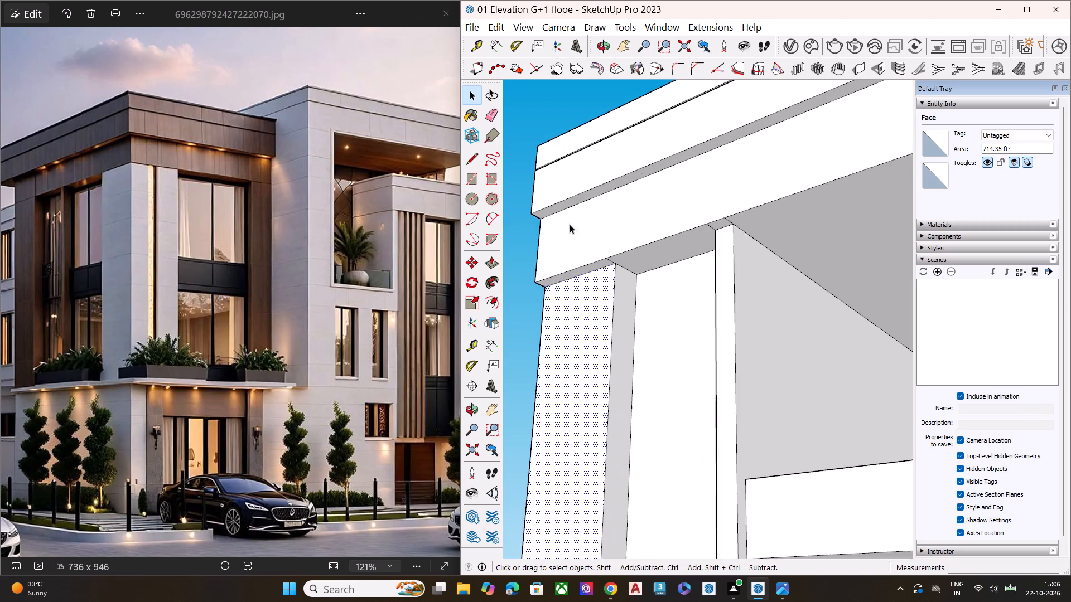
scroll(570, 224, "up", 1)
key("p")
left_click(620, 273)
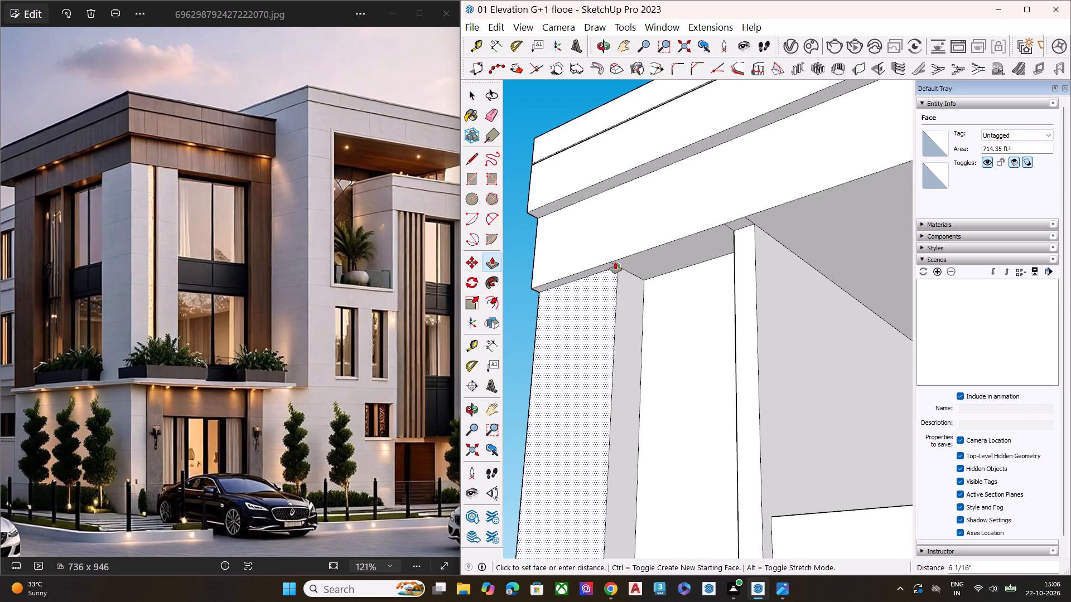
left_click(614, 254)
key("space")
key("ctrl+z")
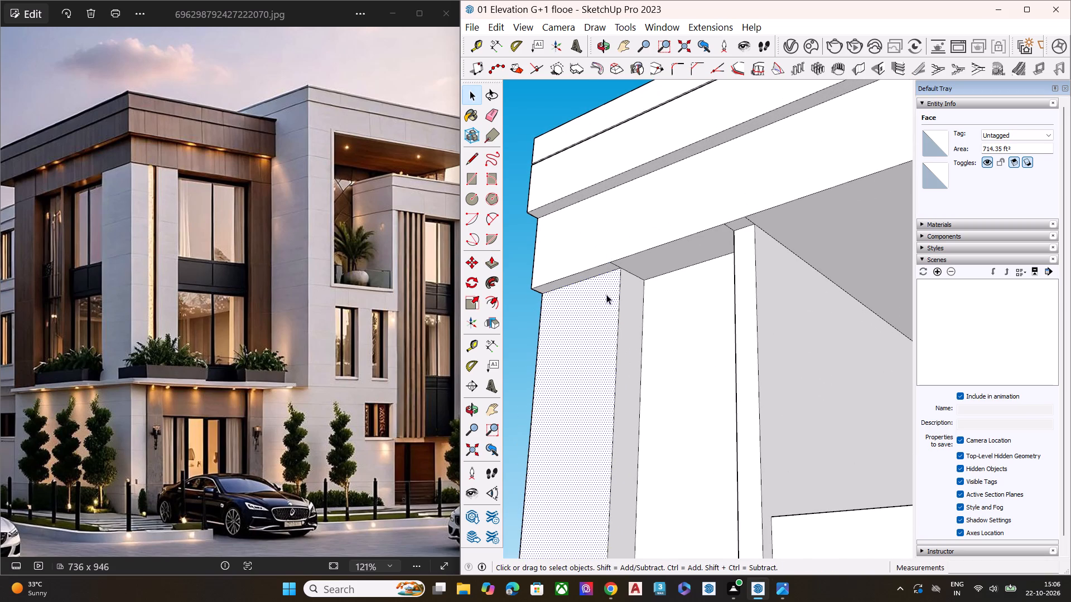
Erase the short edge on the beam's underside at the top corner of the far-end column.
scroll(610, 283, "up", 2)
scroll(610, 283, "down", 2)
scroll(610, 283, "up", 5)
key("e")
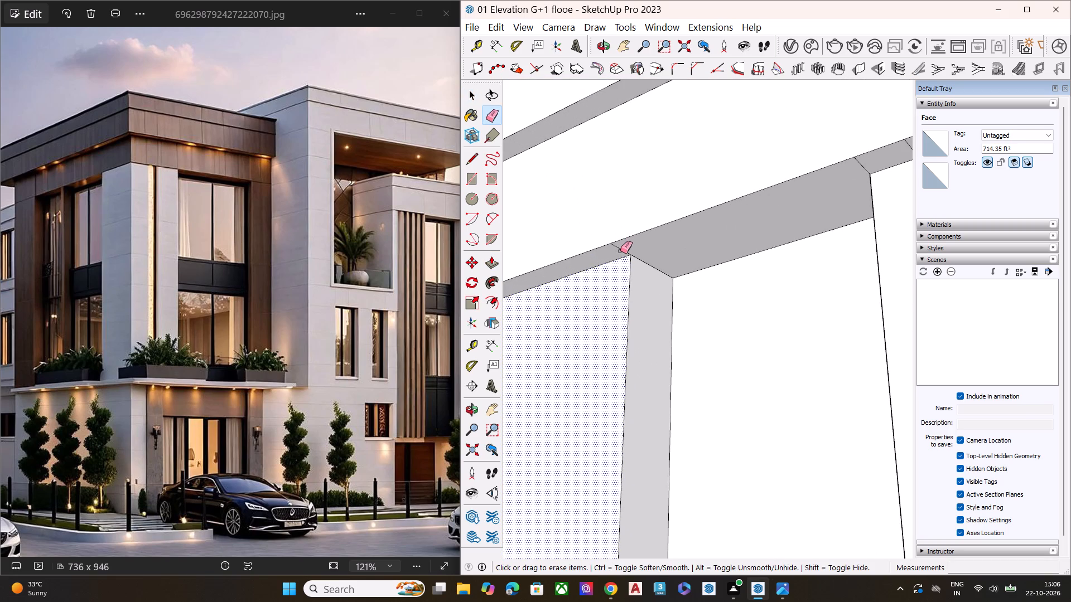
left_click(621, 250)
key("space")
Push/pull the far-end column's front face outward until it is flush with the beam above.
left_click(619, 276)
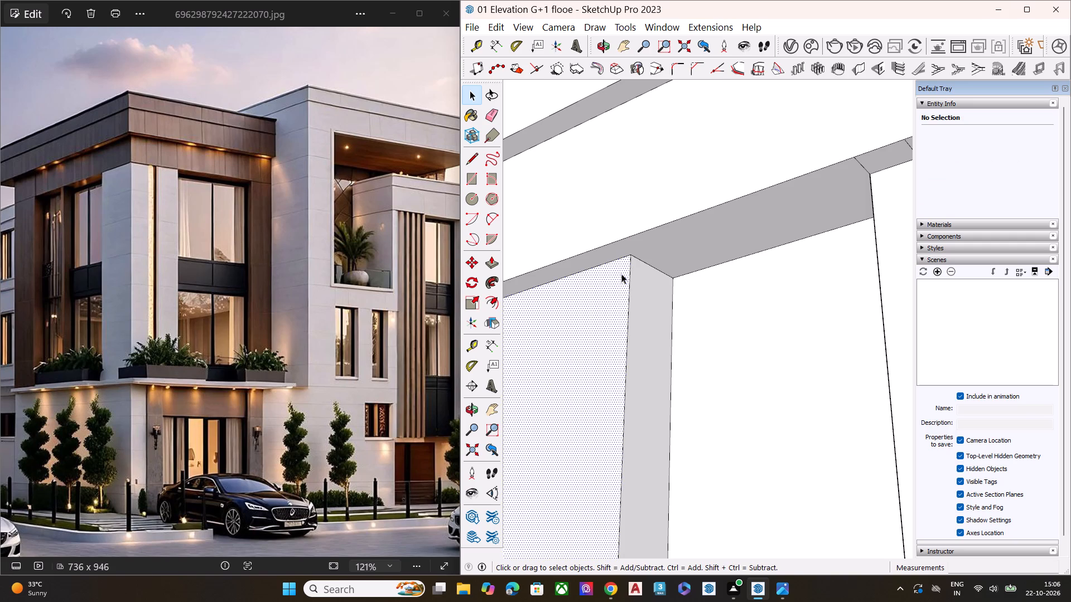
key("p")
left_click(624, 264)
left_click(628, 235)
key("space")
scroll(570, 250, "down", 1)
scroll(570, 251, "up", 1)
scroll(570, 251, "down", 6)
middle_click_drag(643, 243, 659, 202)
key("space")
scroll(659, 202, "down", 8)
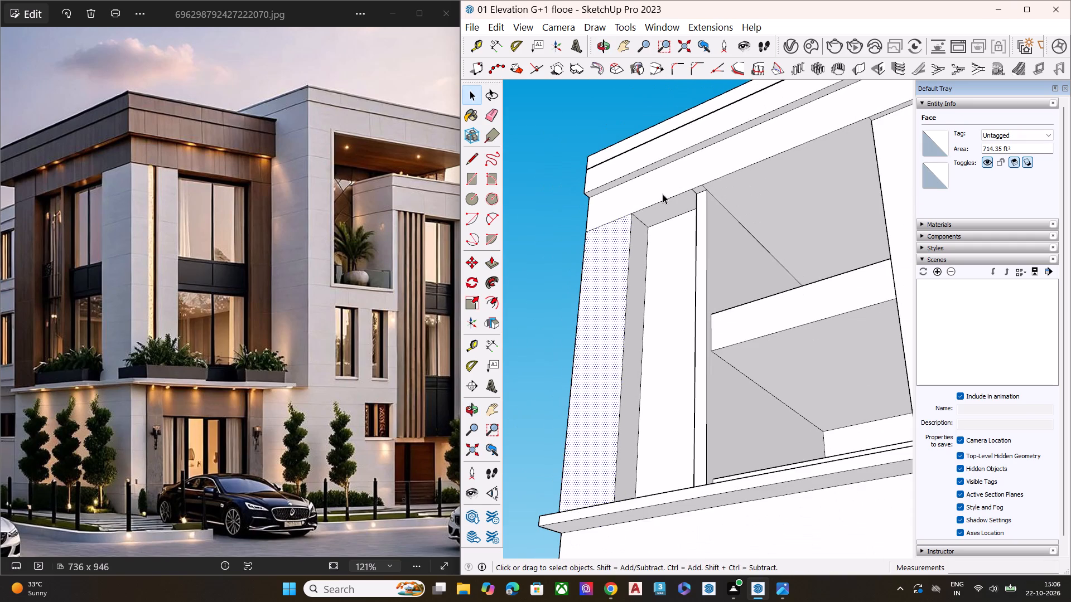
Push/pull the front face of the thin fin beside the tall opening outward, flush with the beam above.
scroll(669, 188, "up", 8)
left_click(732, 220)
key("p")
left_click(732, 220)
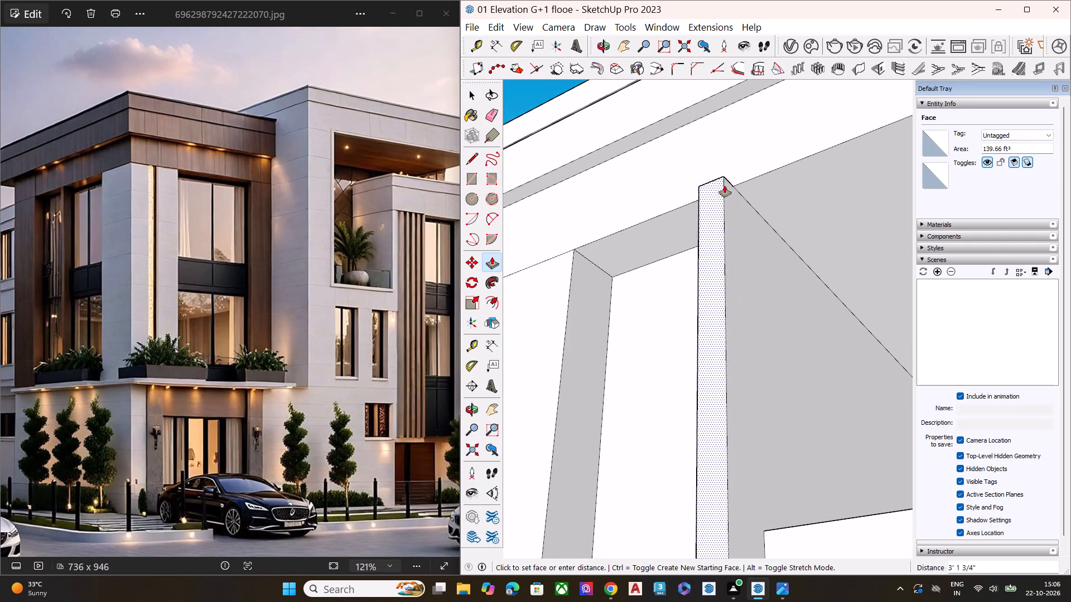
left_click(740, 178)
key("space")
scroll(696, 208, "down", 3)
scroll(693, 212, "up", 1)
scroll(693, 212, "down", 4)
scroll(693, 215, "up", 1)
scroll(693, 217, "down", 3)
scroll(693, 217, "up", 1)
scroll(693, 217, "down", 4)
scroll(698, 221, "up", 1)
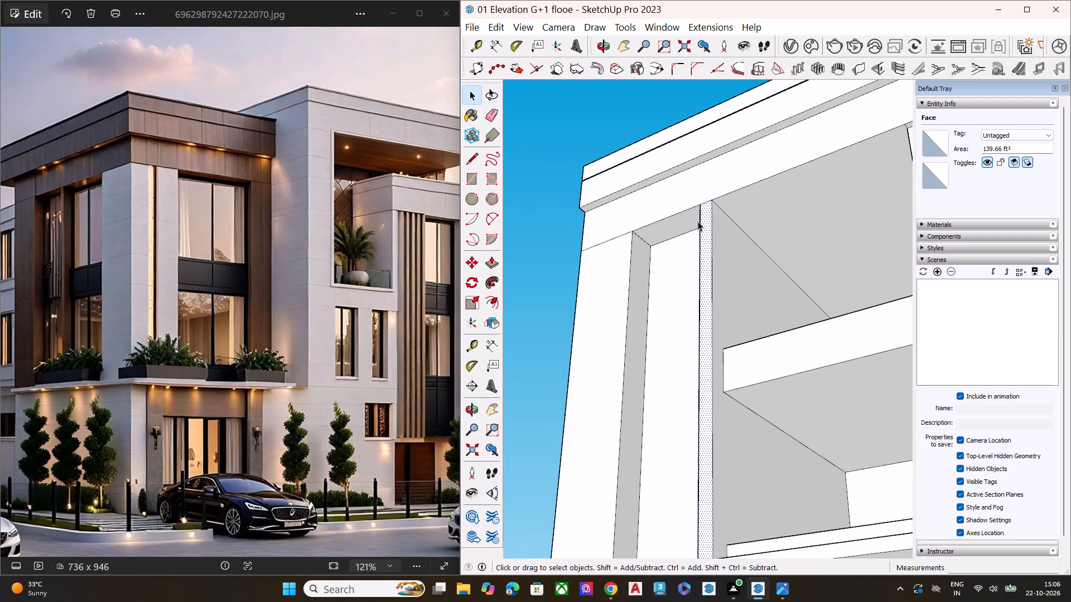
Push/pull the front face of the spandrel band between the fin and the corner column outward about 1' 1 3/16".
middle_click_drag(713, 278, 648, 401)
scroll(716, 284, "down", 1)
key("space")
left_click(725, 442)
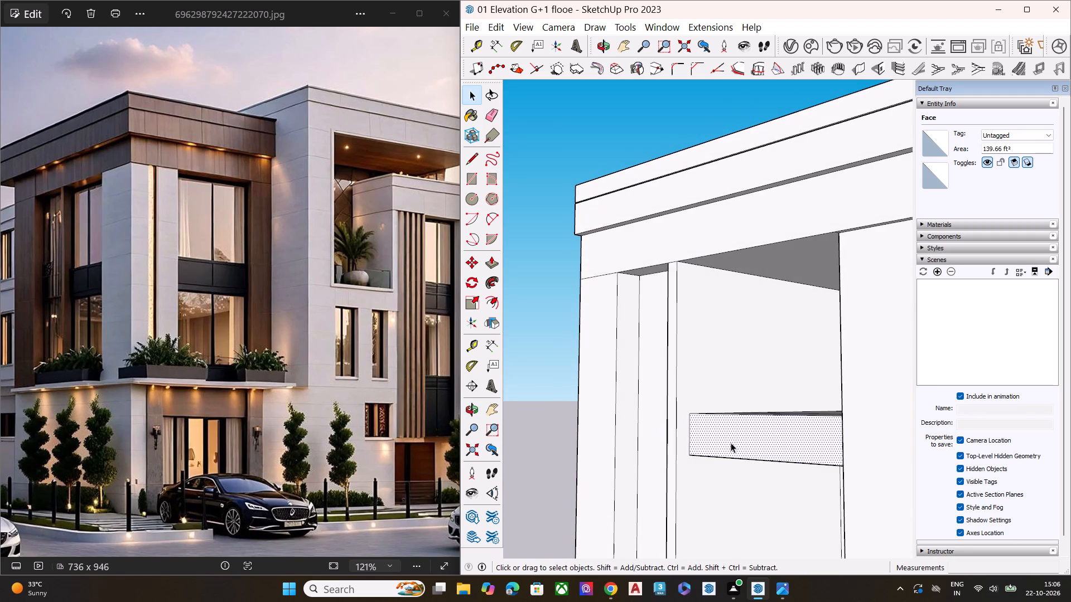
key("p")
left_click(739, 439)
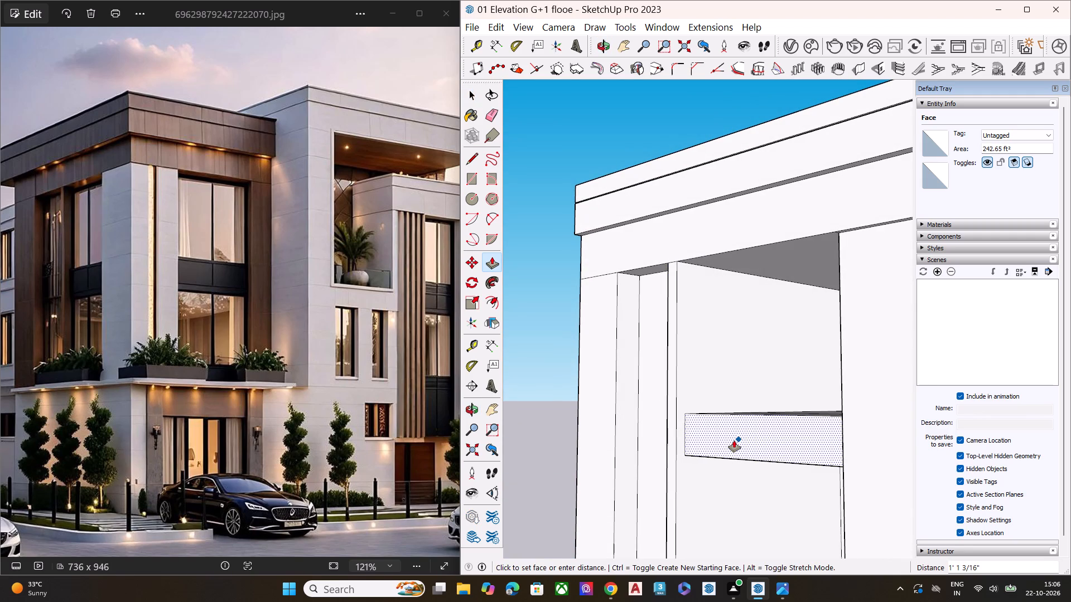
left_click(734, 440)
key("space")
left_click(544, 336)
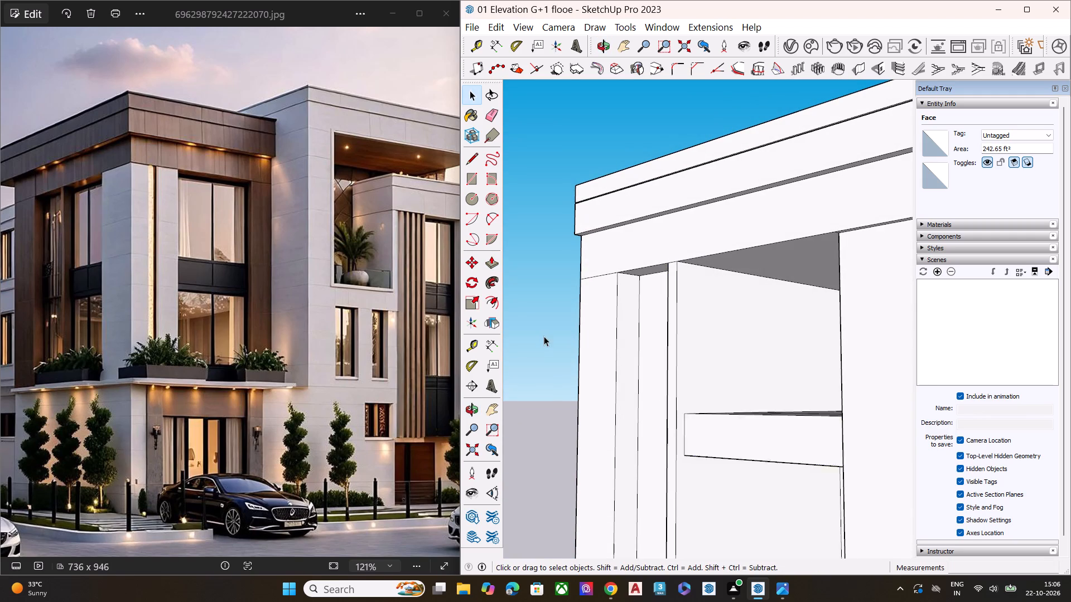
scroll(586, 318, "down", 8)
middle_click_drag(625, 317, 650, 532)
scroll(651, 492, "up", 4)
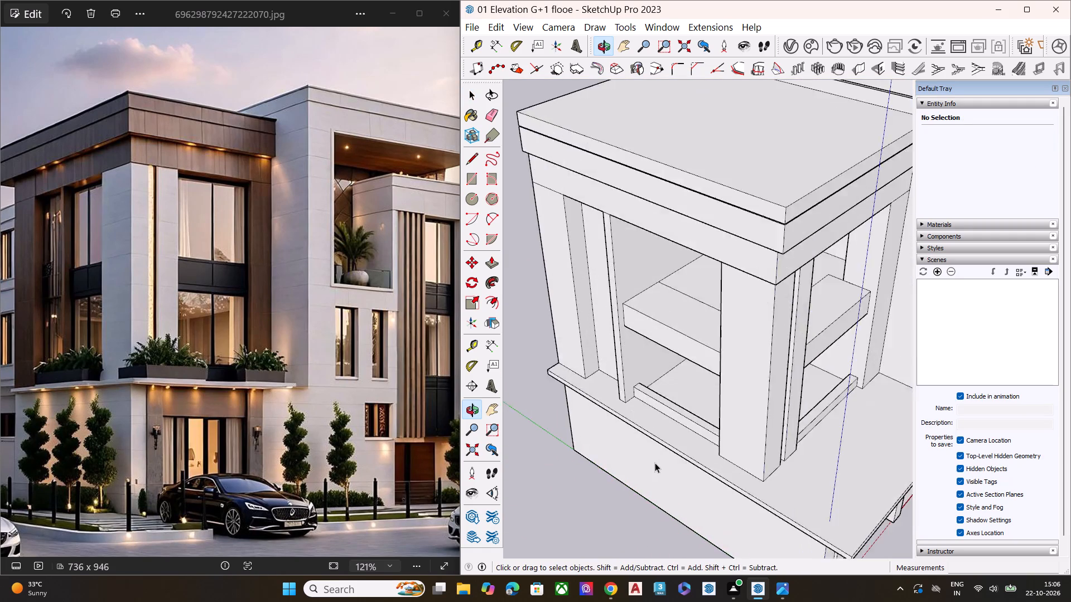
Push/pull the front face of the low sill between the fin and the corner column outward about 1' 5 9/16".
scroll(655, 463, "up", 4)
left_click(686, 387)
key("p")
left_click(686, 387)
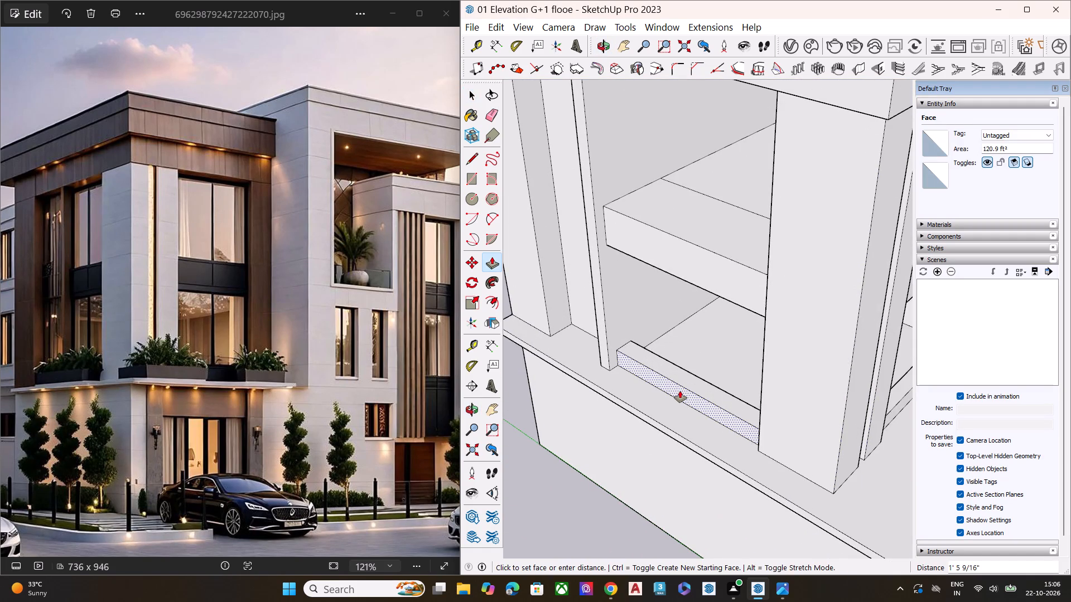
left_click(680, 391)
key("space")
Push/pull the inner face of the low sill beside the column toward the outside to thin it.
middle_click_drag(715, 374, 425, 383)
middle_click_drag(651, 406, 534, 310)
scroll(779, 417, "up", 7)
left_click(661, 330)
key("p")
left_click(661, 330)
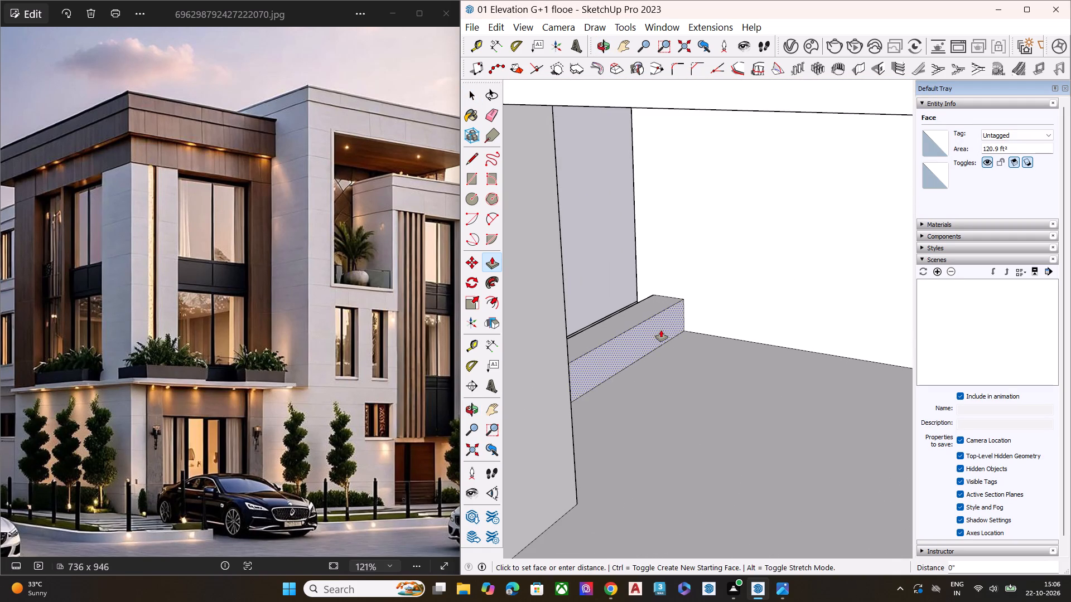
left_click(652, 331)
key("space")
Examine the projecting volume and the villa's overall massing from the side and from further away.
scroll(673, 361, "down", 6)
middle_click_drag(509, 332, 749, 273)
scroll(805, 342, "down", 2)
scroll(806, 344, "up", 1)
scroll(800, 350, "down", 2)
left_click(561, 387)
middle_click_drag(508, 368, 1070, 436)
scroll(769, 366, "down", 1)
scroll(769, 366, "up", 1)
scroll(769, 366, "down", 3)
middle_click_drag(685, 357, 840, 311)
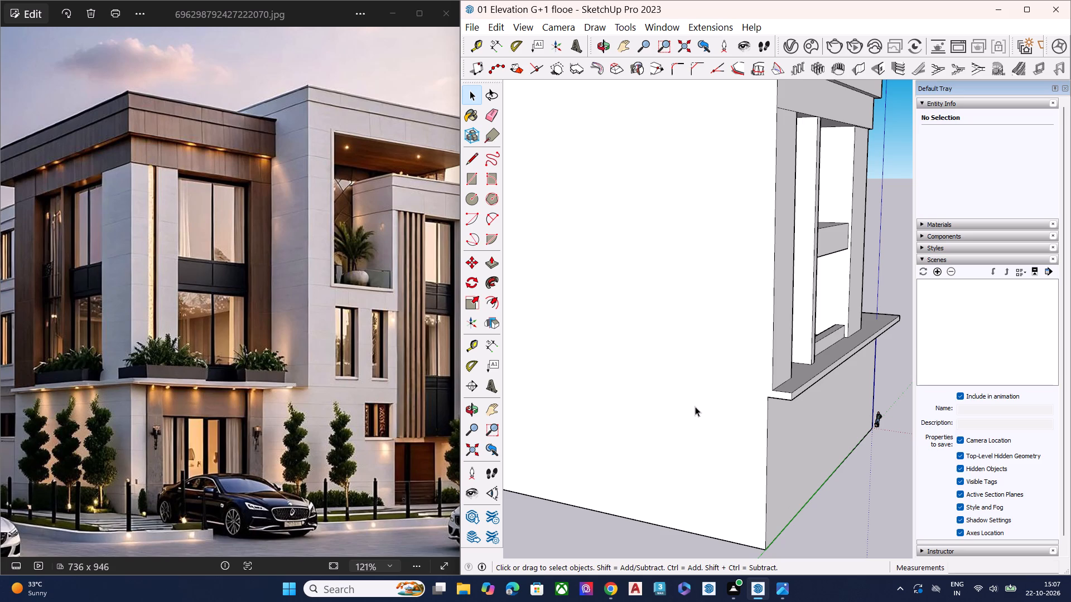
scroll(586, 324, "down", 9)
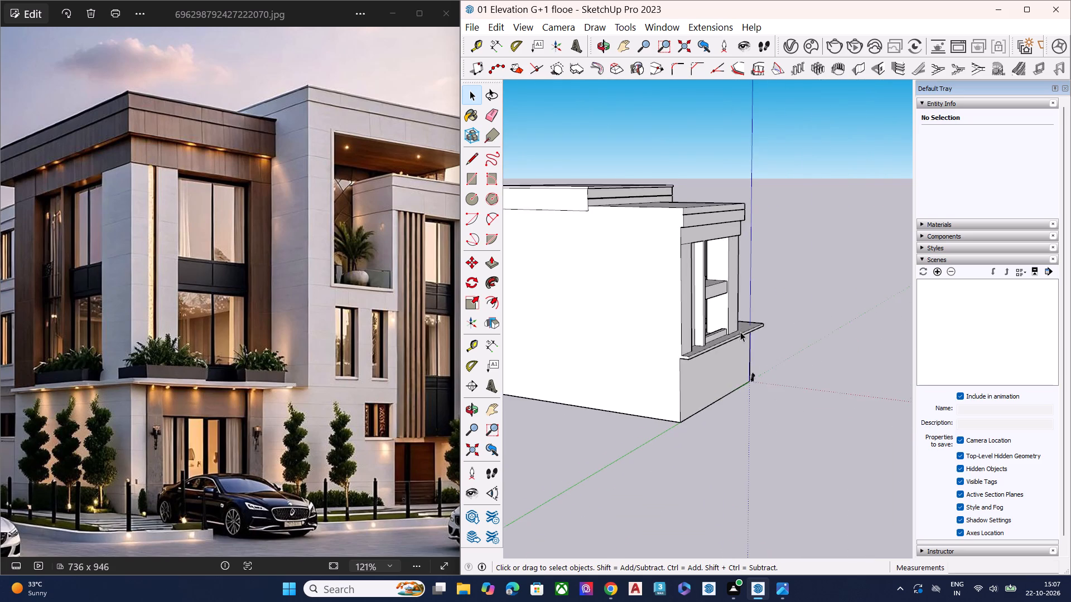
scroll(746, 343, "down", 2)
middle_click_drag(757, 379, 606, 402)
key("space")
key("space")
scroll(635, 390, "up", 6)
middle_click_drag(735, 383, 604, 372)
key("space")
scroll(703, 357, "down", 8)
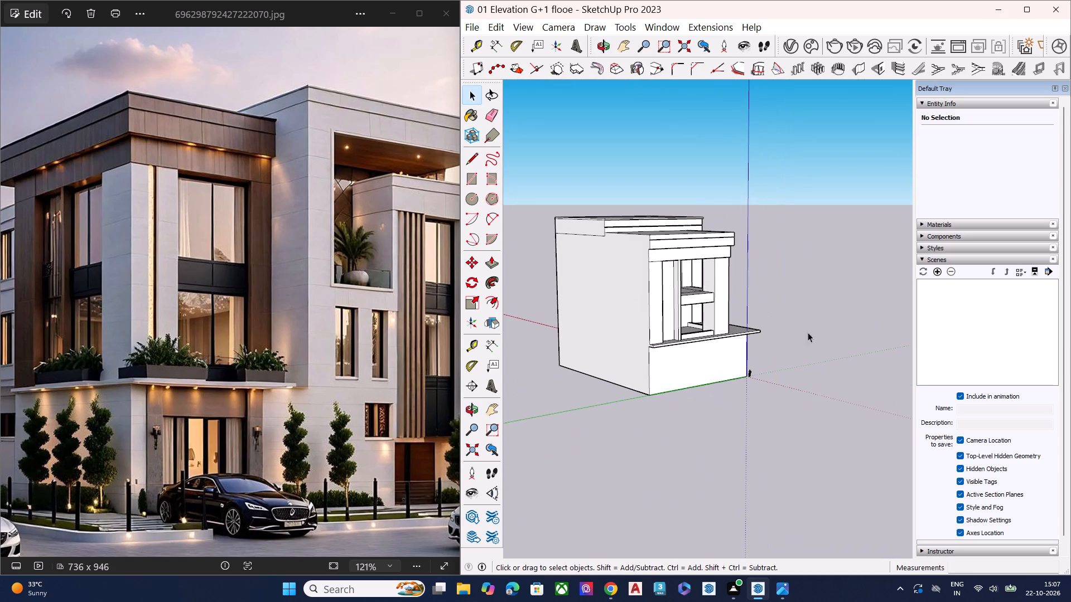
left_click(814, 326)
Select all the connected villa geometry and scale it down uniformly to roughly a quarter of its size.
middle_click_drag(800, 356, 486, 352)
middle_click_drag(735, 348, 506, 379)
scroll(553, 308, "up", 5)
scroll(589, 300, "down", 1)
scroll(591, 300, "up", 3)
triple_click(698, 299)
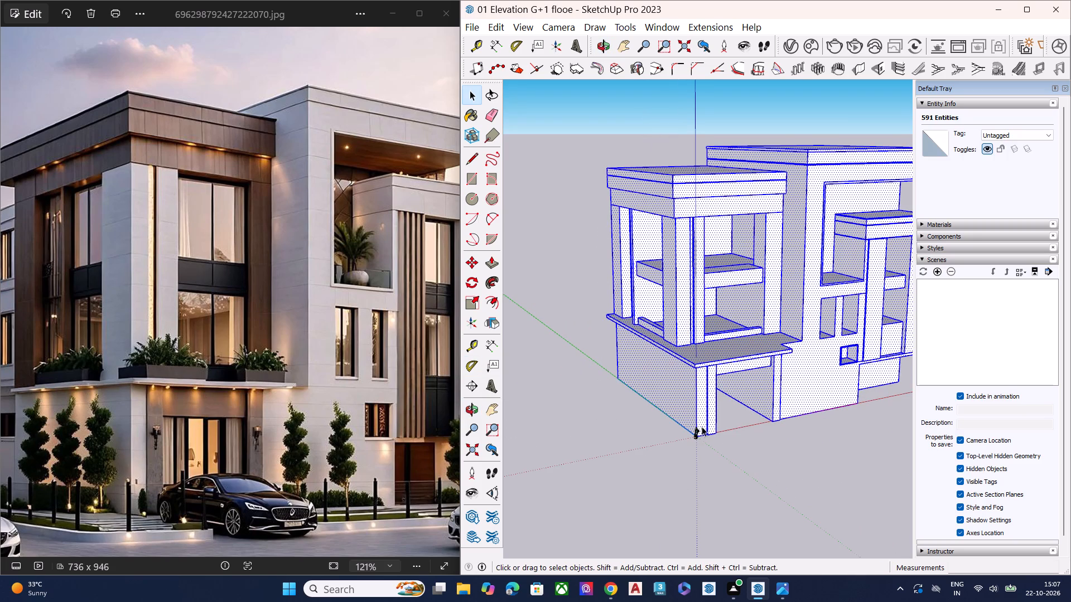
key("s")
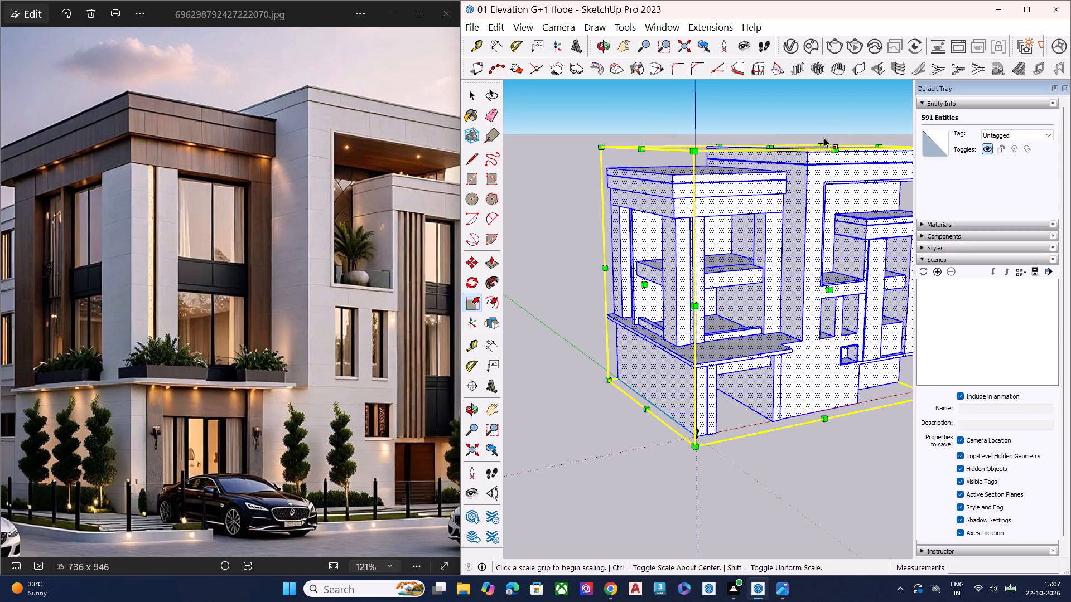
left_click_drag(819, 142, 785, 233)
right_click_drag(809, 177, 787, 230)
left_click(784, 136)
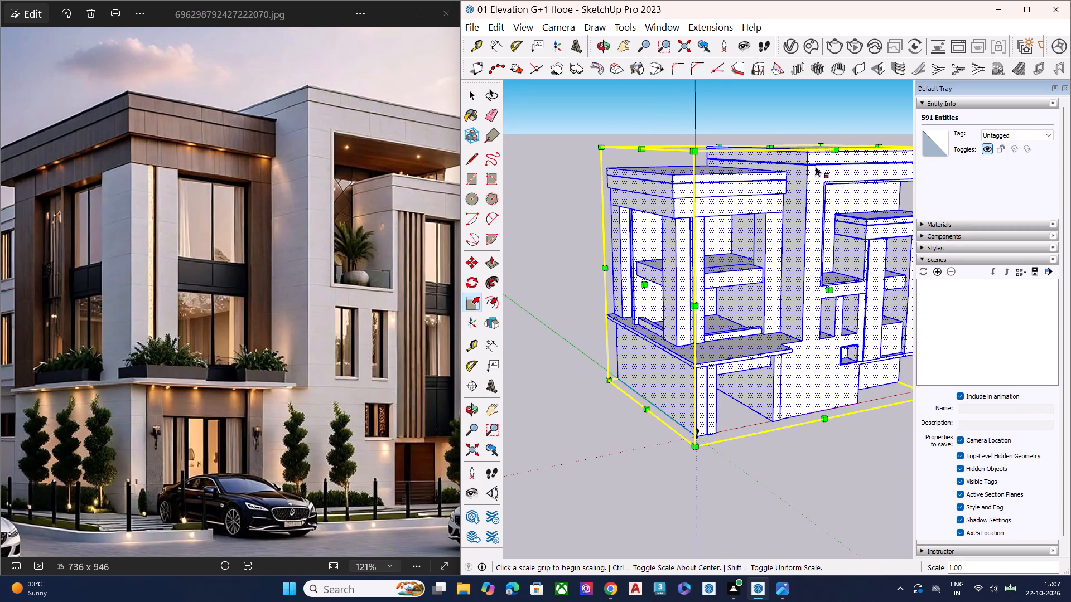
left_click_drag(818, 143, 721, 332)
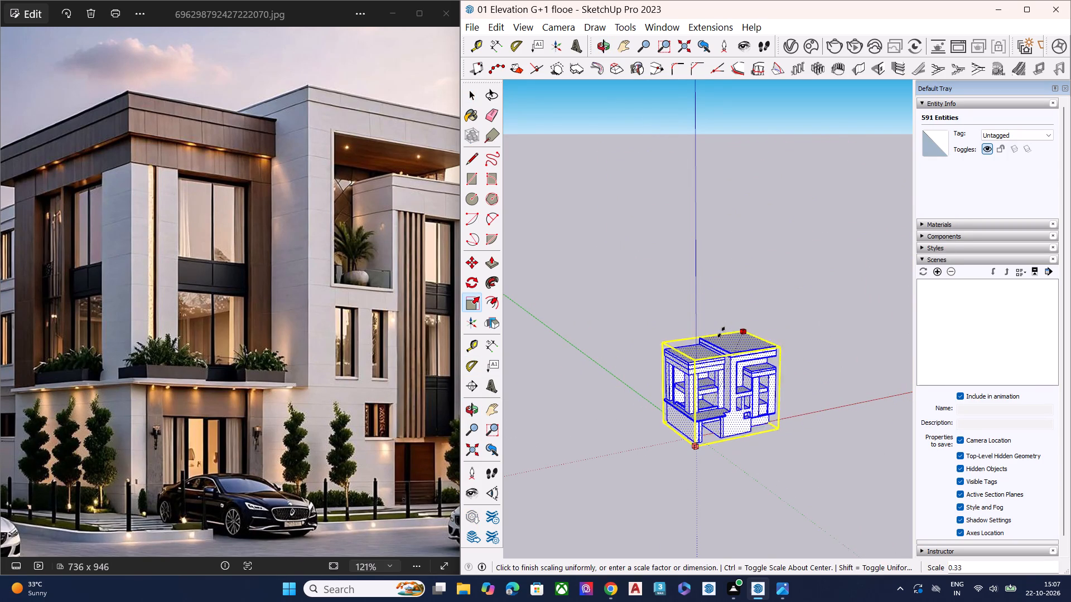
left_click_drag(721, 332, 708, 355)
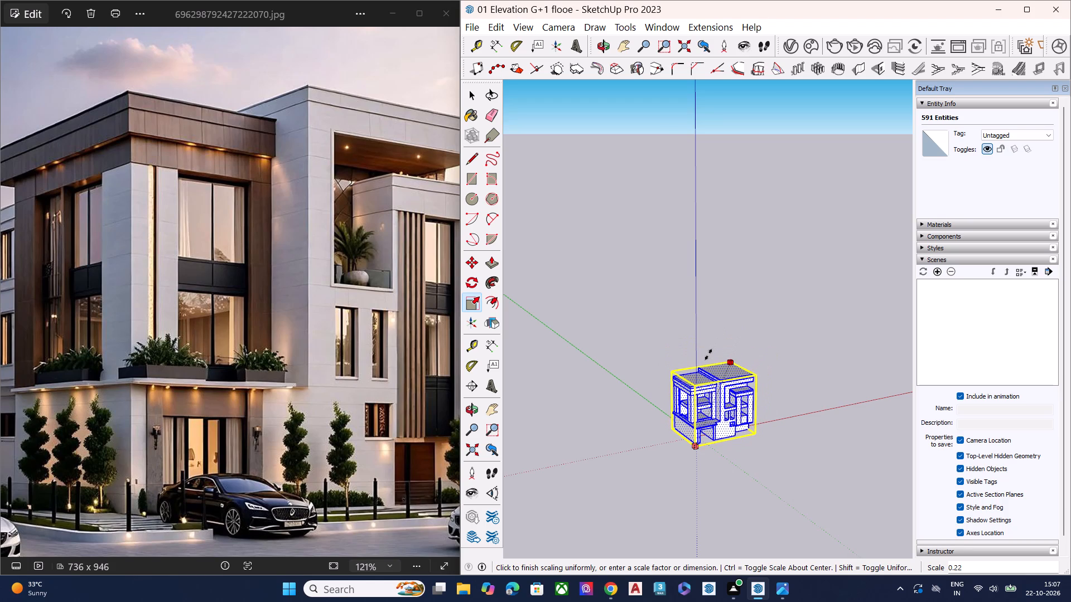
left_click_drag(708, 355, 716, 353)
scroll(684, 462, "down", 1)
scroll(684, 462, "up", 3)
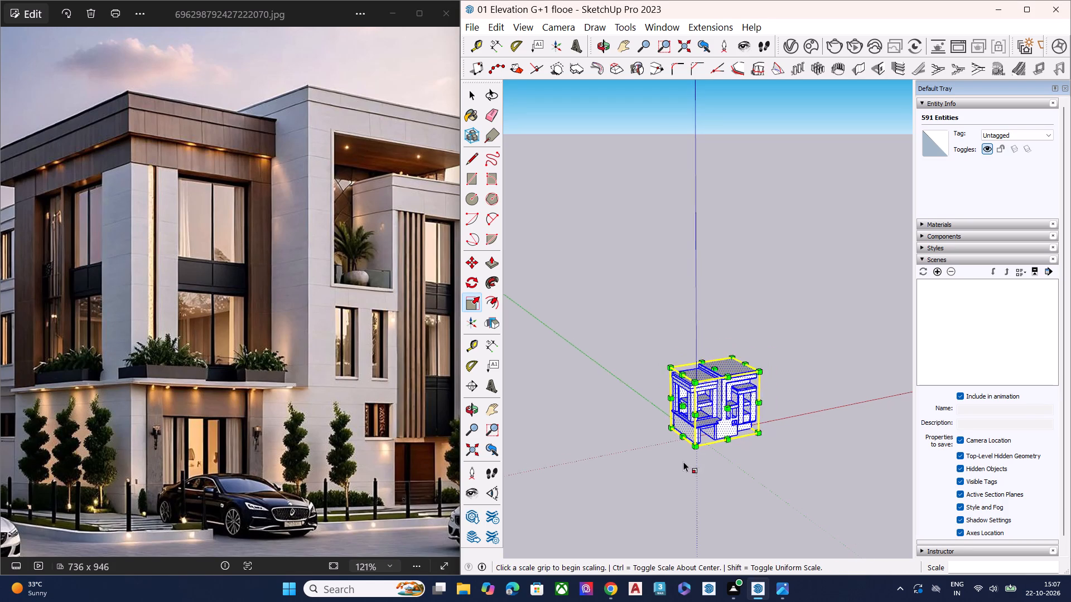
Move the scaled villa by the bottom front corner of its ground-floor corner pier to the axes origin.
scroll(683, 462, "up", 19)
middle_click_drag(703, 437, 565, 417)
middle_click_drag(565, 417, 575, 465)
key("space")
scroll(610, 409, "up", 2)
scroll(612, 406, "down", 2)
scroll(618, 402, "up", 3)
key("m")
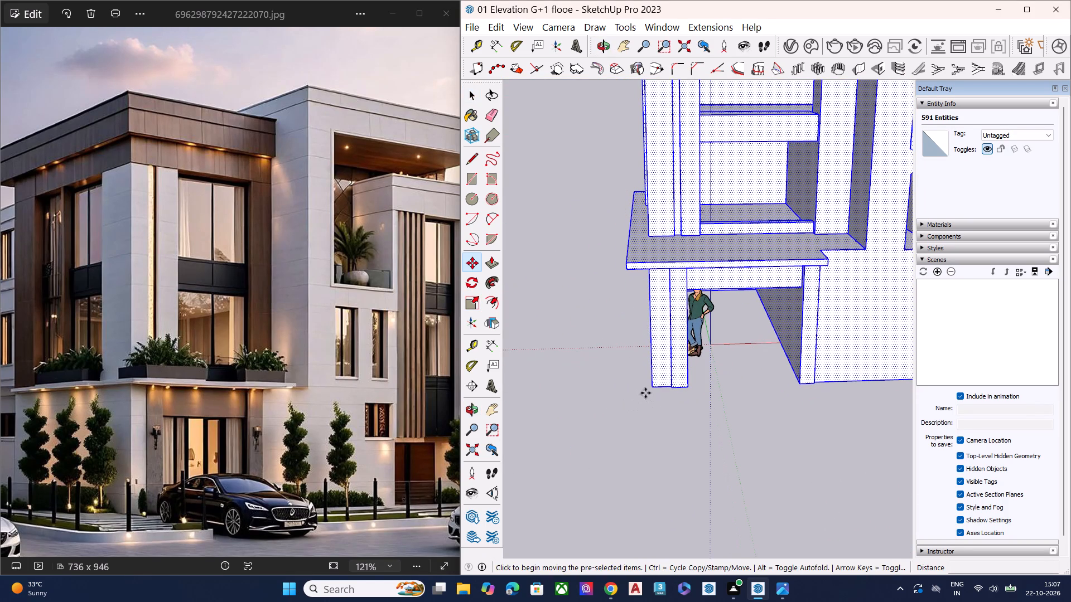
left_click(651, 385)
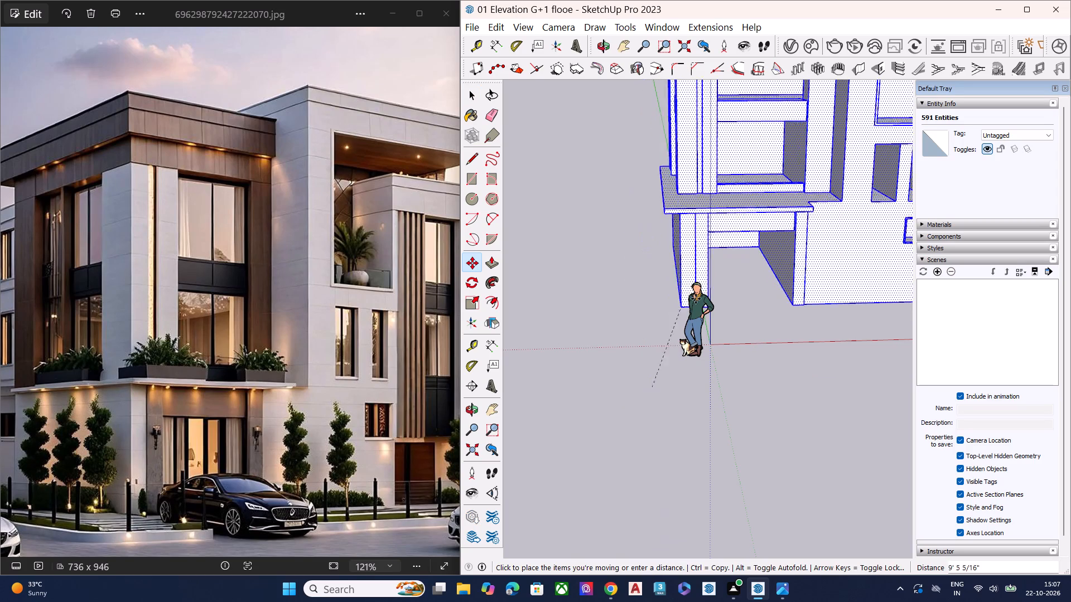
left_click(710, 341)
key("space")
left_click(731, 406)
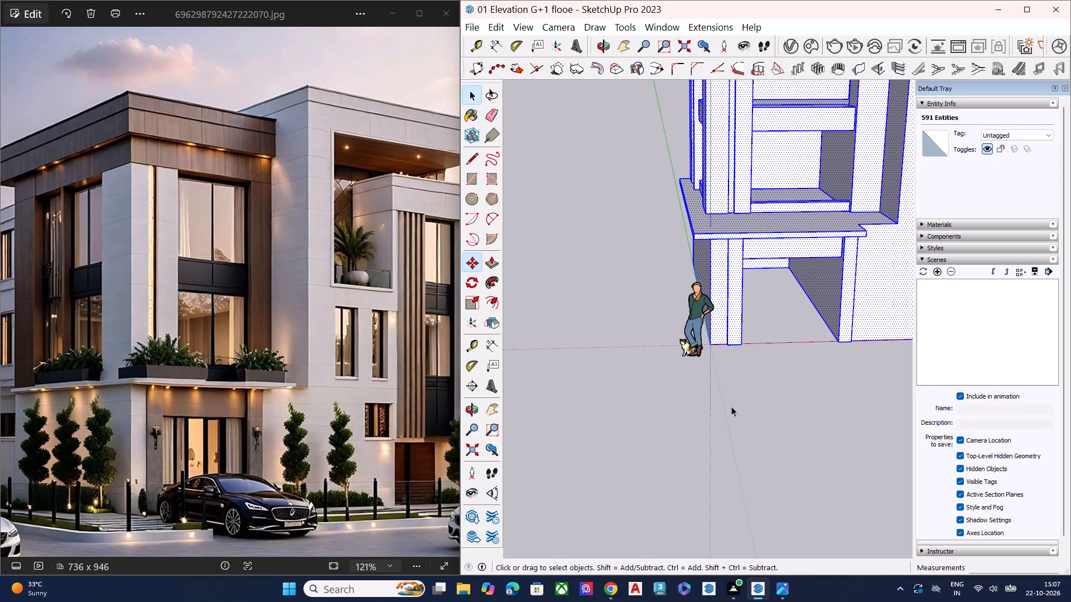
Select the whole villa and scale it up uniformly from a corner, judging its size against the human figure.
middle_click_drag(713, 331, 718, 222)
scroll(718, 223, "up", 7)
middle_click_drag(720, 291, 727, 377)
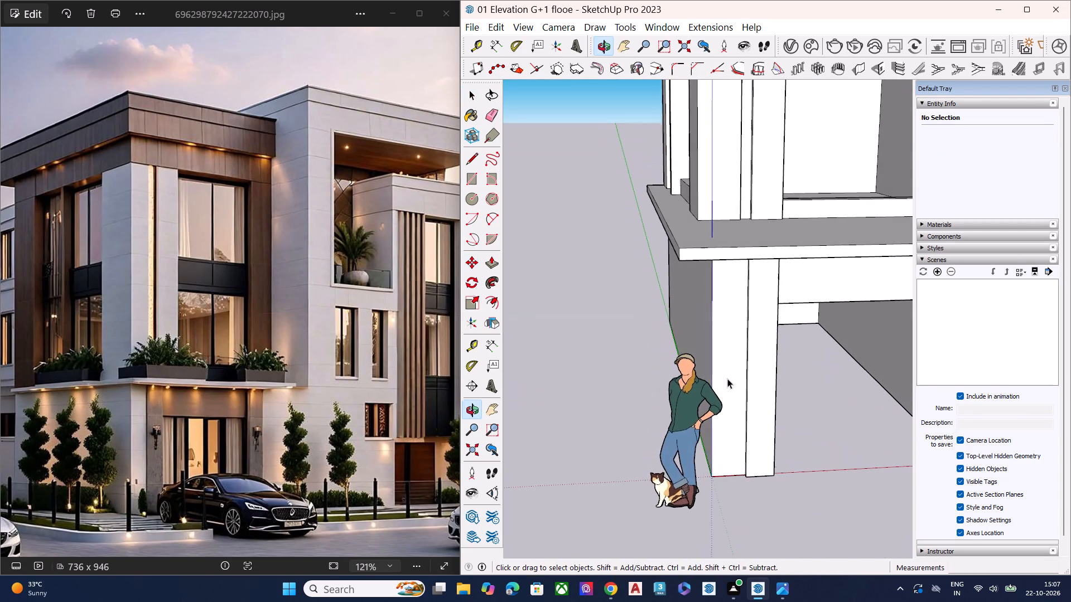
triple_click(733, 334)
scroll(624, 346, "down", 4)
scroll(623, 365, "up", 1)
scroll(623, 366, "down", 5)
scroll(664, 390, "down", 2)
scroll(666, 396, "up", 2)
scroll(666, 396, "down", 6)
key("s")
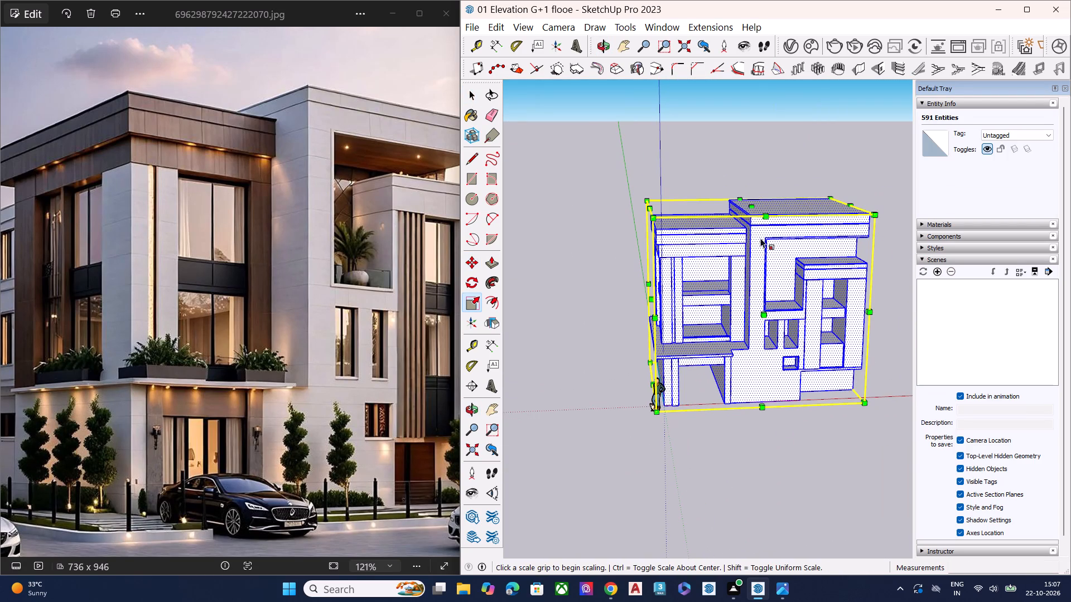
left_click_drag(827, 196, 881, 145)
middle_click_drag(722, 361, 732, 284)
scroll(693, 439, "up", 5)
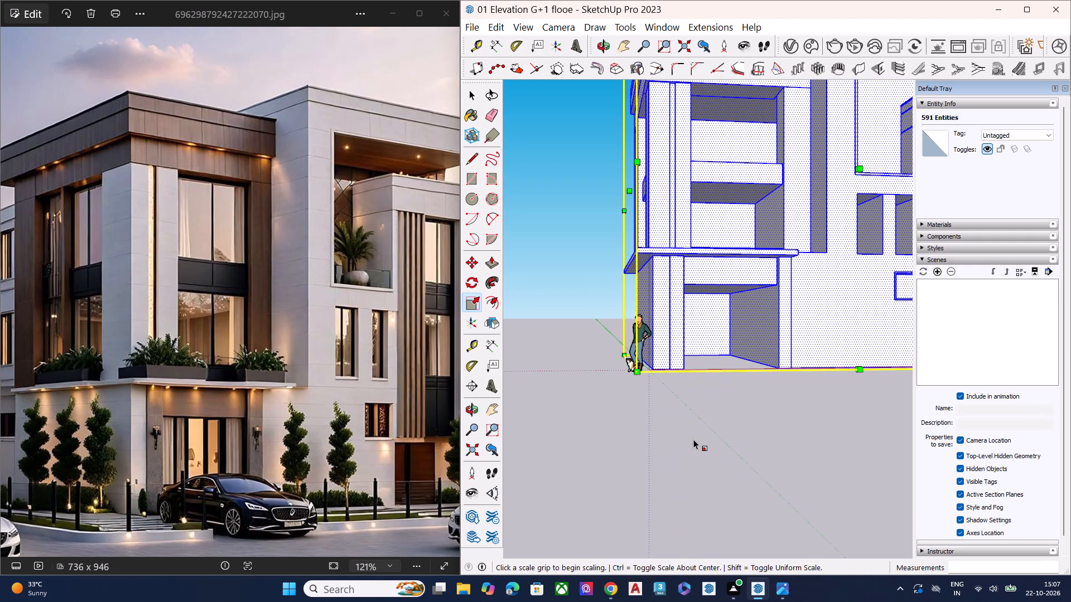
scroll(639, 322, "up", 8)
scroll(577, 378, "down", 2)
scroll(547, 395, "up", 1)
scroll(541, 397, "down", 4)
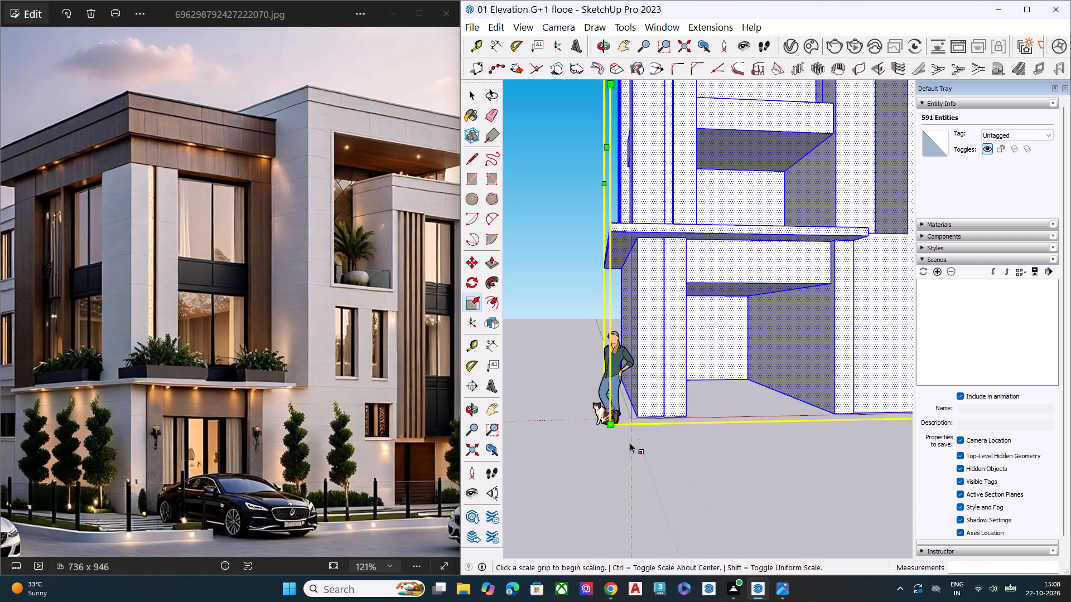
left_click(630, 443)
key("space")
left_click(629, 465)
Move the whole villa about 5 5/8" so the far entrance pier's bottom front corner sits on the red axis.
middle_click_drag(645, 431, 600, 430)
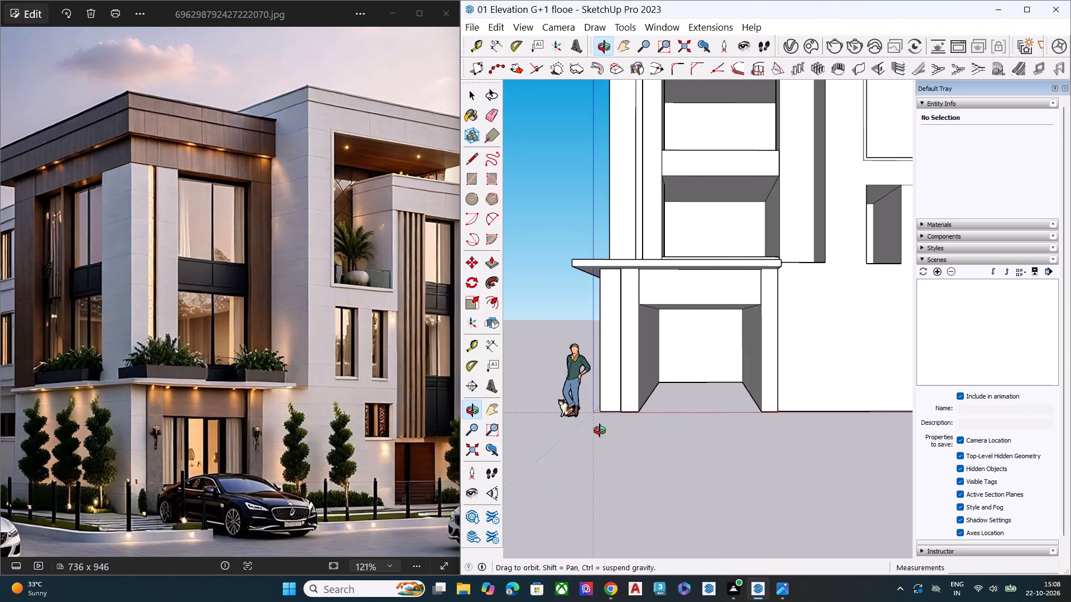
middle_click_drag(600, 430, 716, 440)
scroll(576, 425, "down", 9)
middle_click_drag(637, 428, 688, 601)
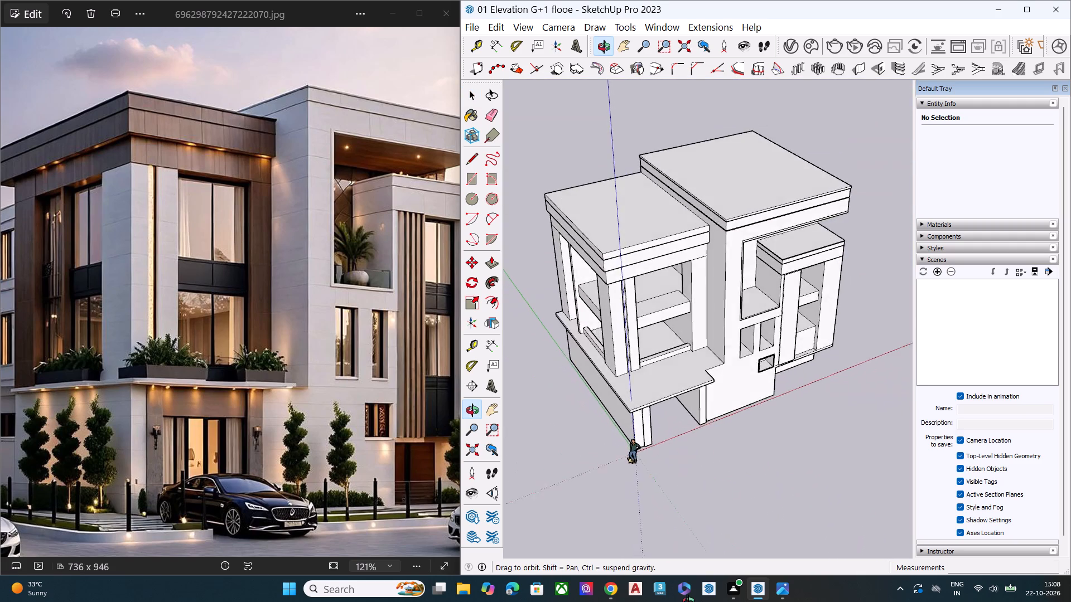
middle_click_drag(688, 601, 845, 593)
scroll(682, 386, "up", 6)
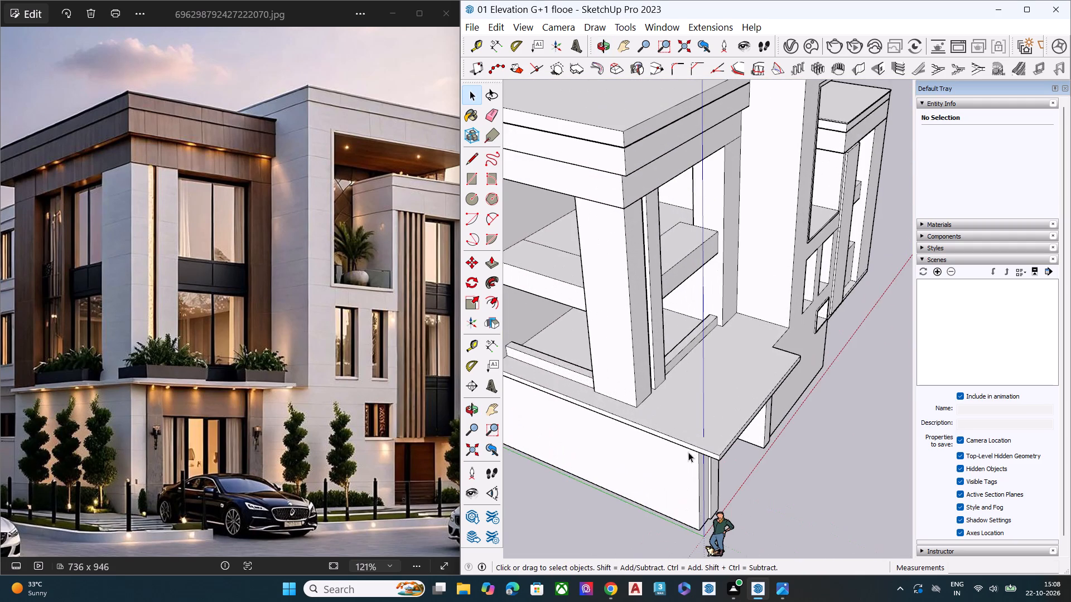
middle_click_drag(701, 459, 752, 482)
middle_click_drag(736, 513, 776, 465)
scroll(777, 485, "up", 3)
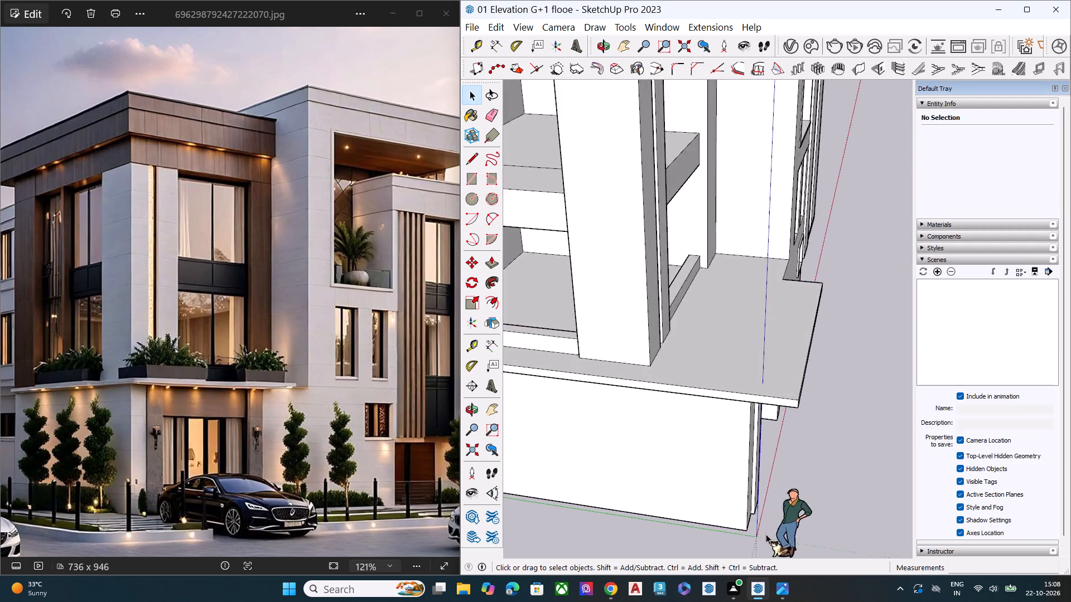
scroll(766, 534, "up", 4)
scroll(783, 391, "up", 8)
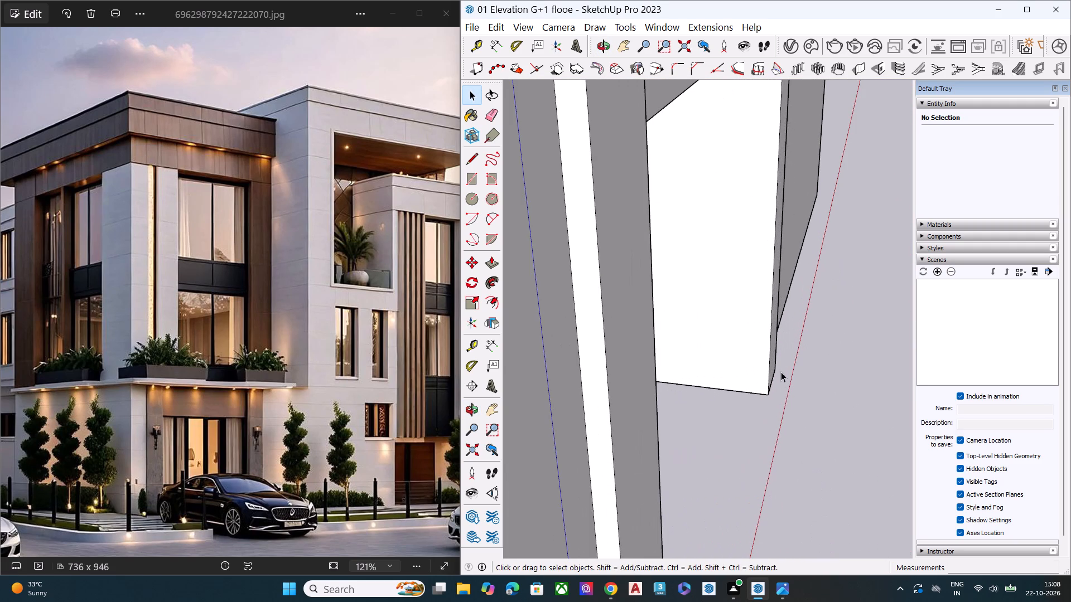
scroll(776, 392, "up", 2)
triple_click(751, 376)
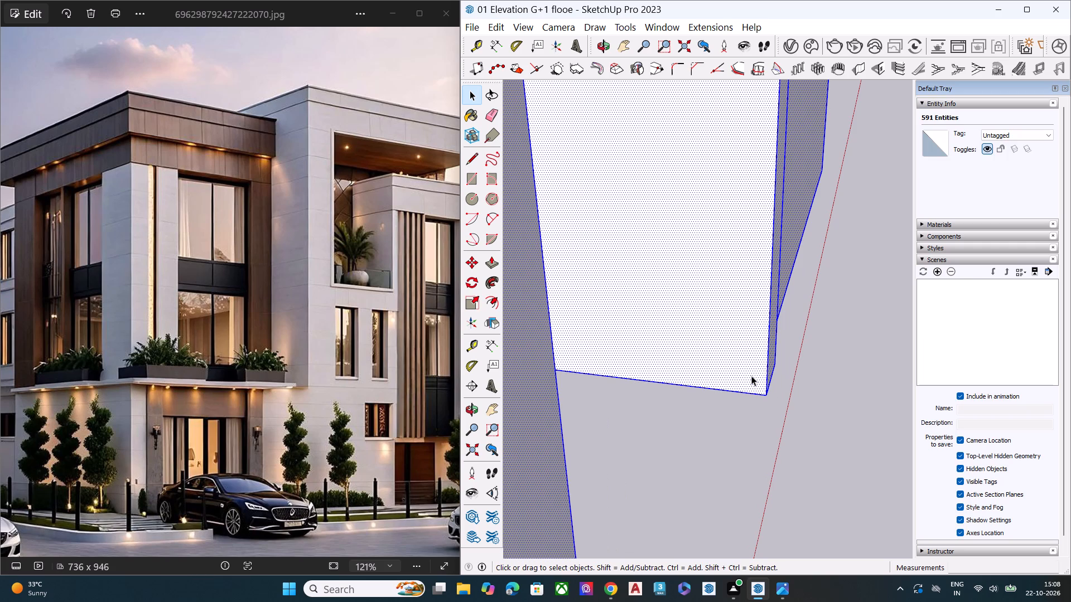
key("m")
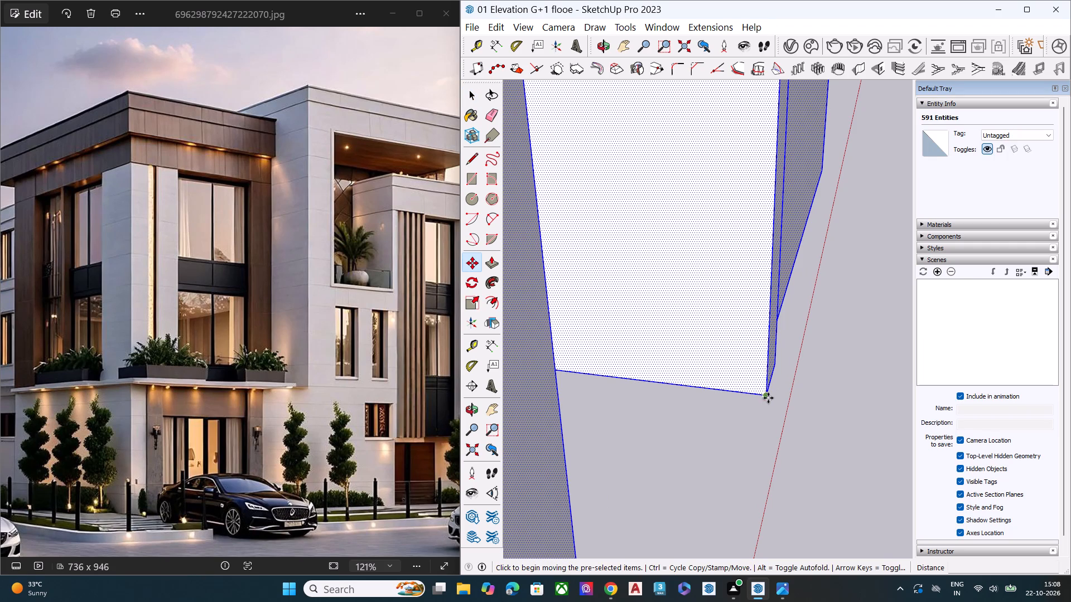
left_click(765, 396)
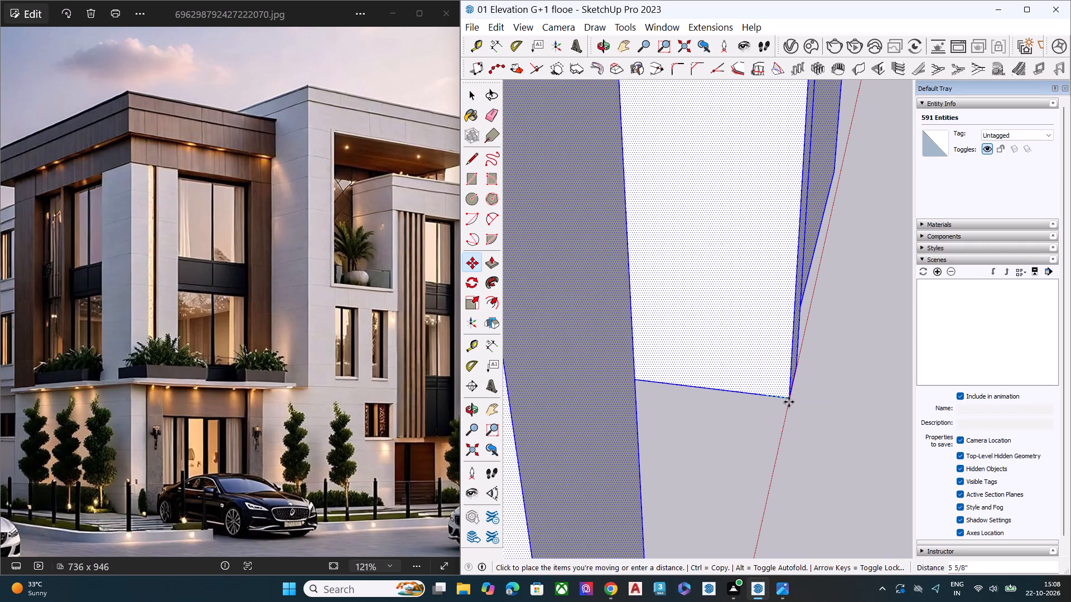
left_click(789, 402)
key("space")
left_click(846, 421)
Select the whole villa and move it by the ground-floor side wall's bottom front corner to the axes origin.
middle_click_drag(842, 400, 655, 330)
scroll(663, 324, "up", 1)
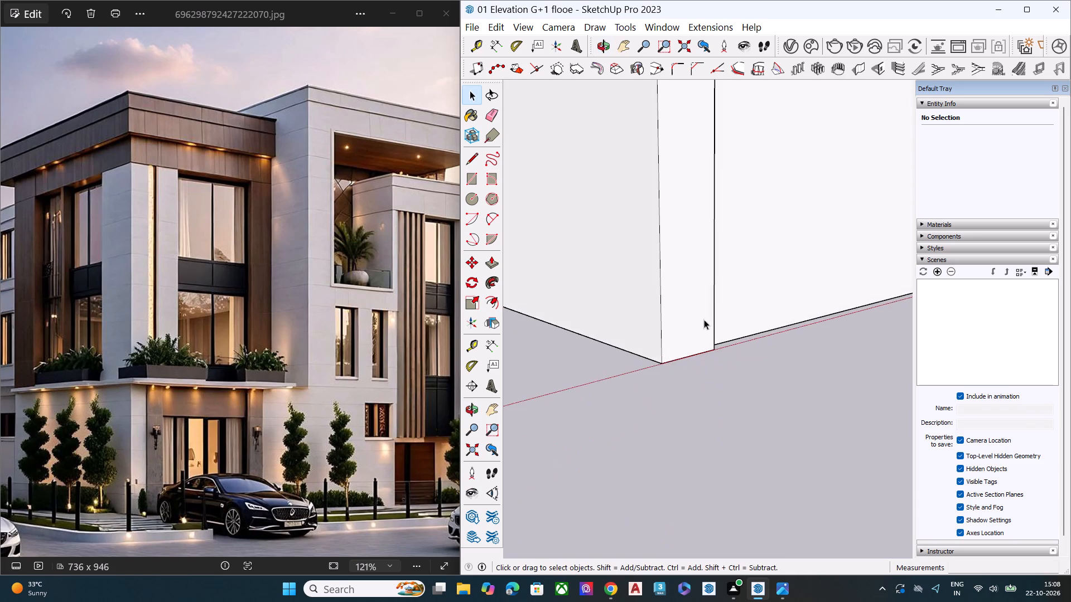
scroll(726, 334, "down", 10)
scroll(770, 372, "down", 12)
scroll(691, 372, "down", 8)
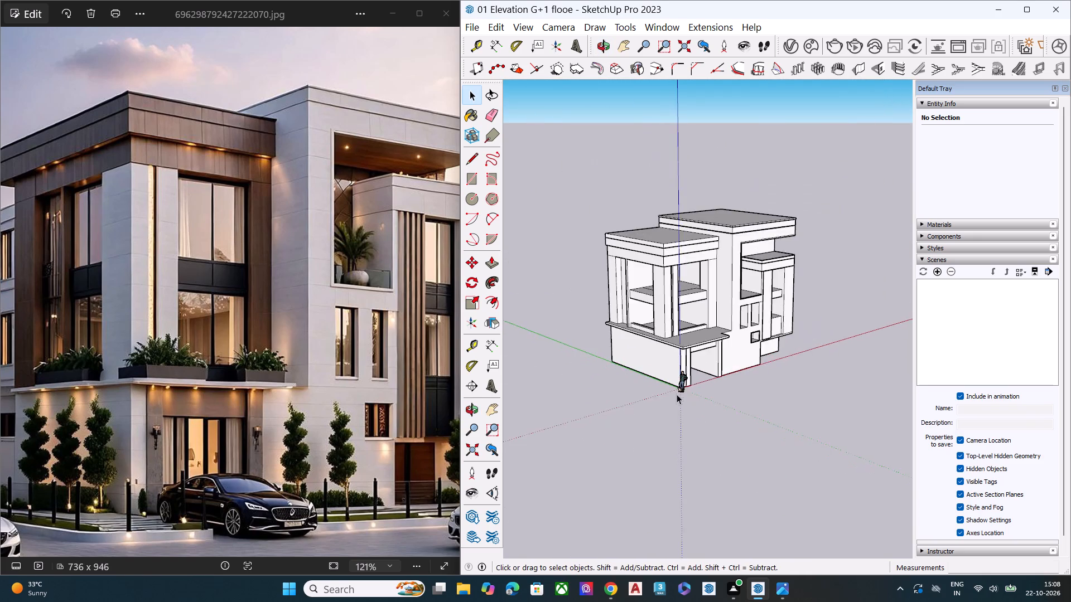
middle_click_drag(673, 414, 879, 565)
scroll(654, 423, "up", 14)
scroll(821, 386, "up", 12)
scroll(809, 401, "up", 9)
middle_click_drag(834, 387, 854, 341)
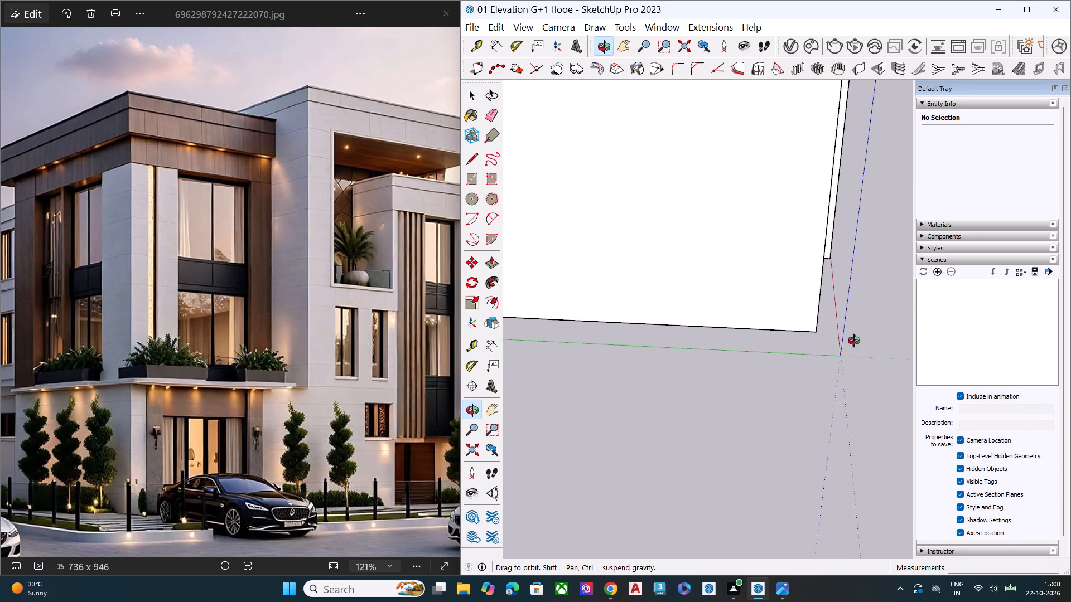
middle_click_drag(854, 341, 786, 391)
triple_click(781, 335)
left_click(780, 335)
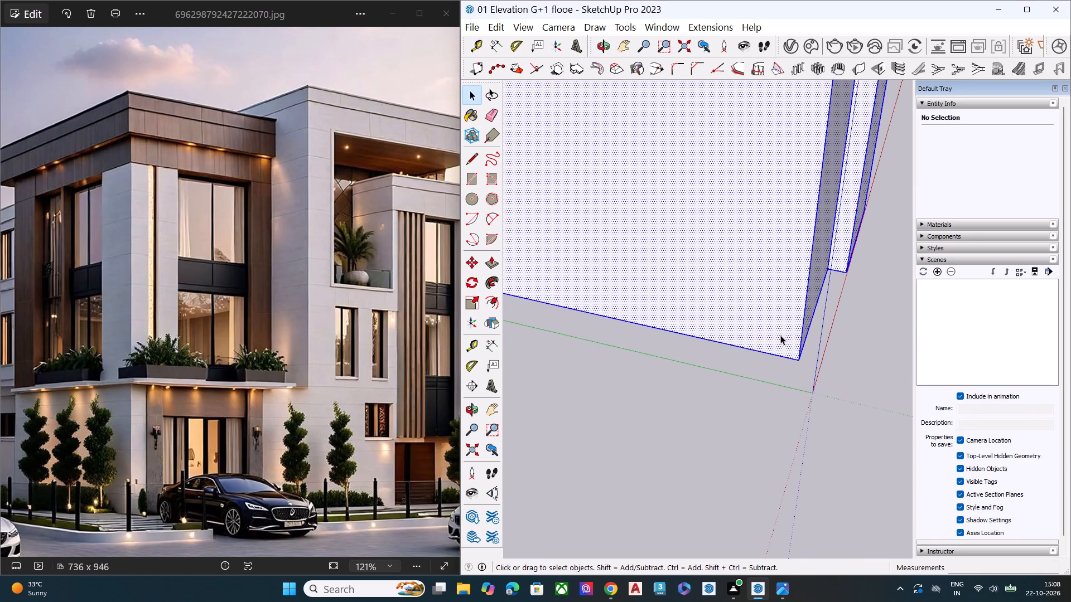
key("m")
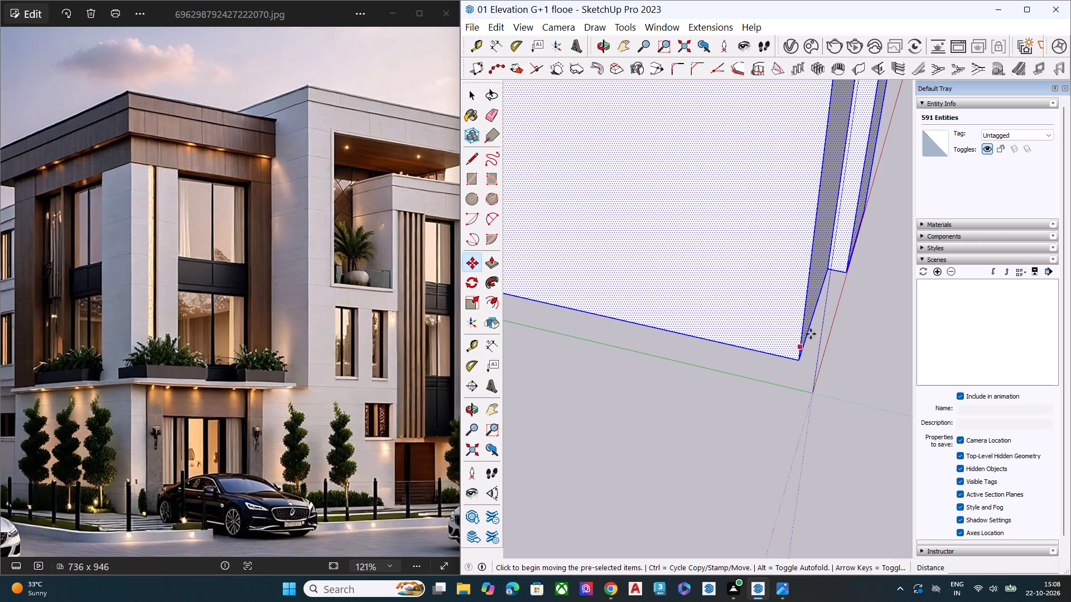
left_click(798, 361)
left_click(811, 392)
key("space")
Move the whole villa about 2 15/16" along the green direction so the pier's bottom front corner lies on the red axis.
scroll(844, 295, "up", 9)
key("m")
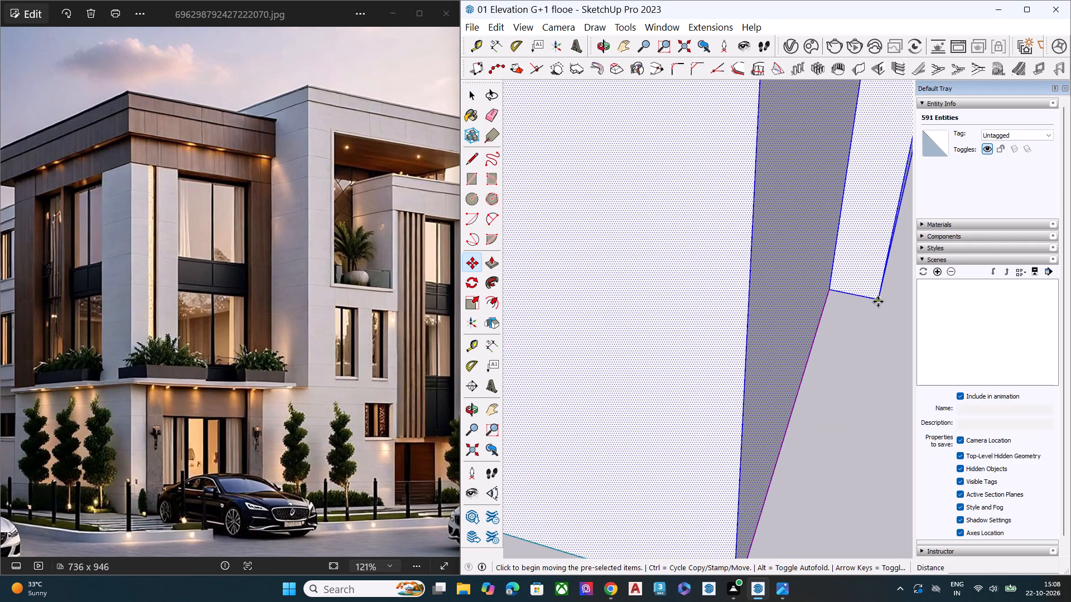
left_click(878, 300)
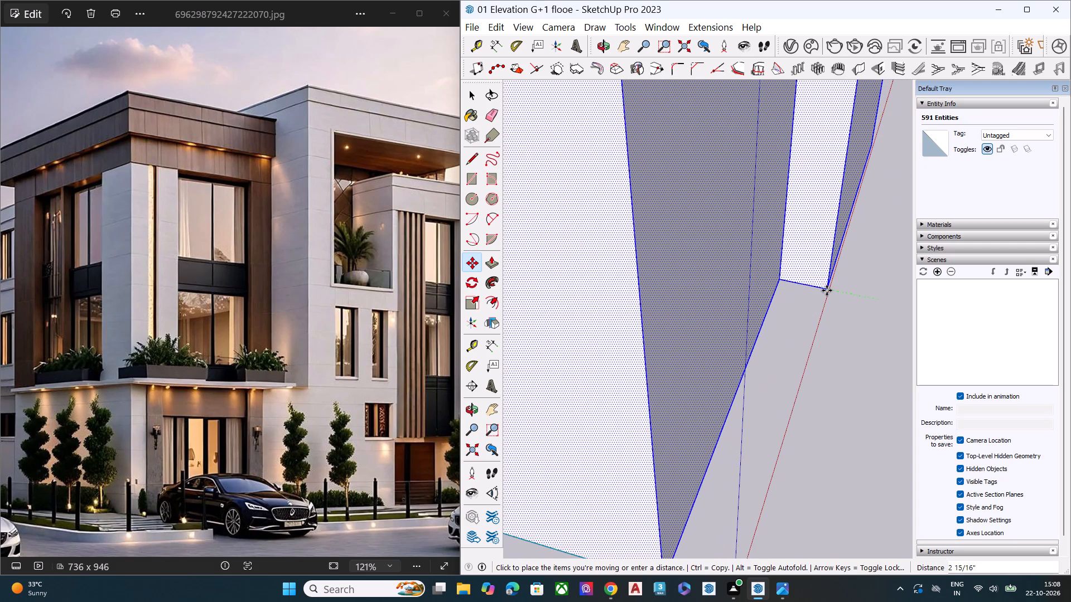
left_click(828, 292)
key("space")
left_click(831, 337)
middle_click_drag(832, 327, 829, 323)
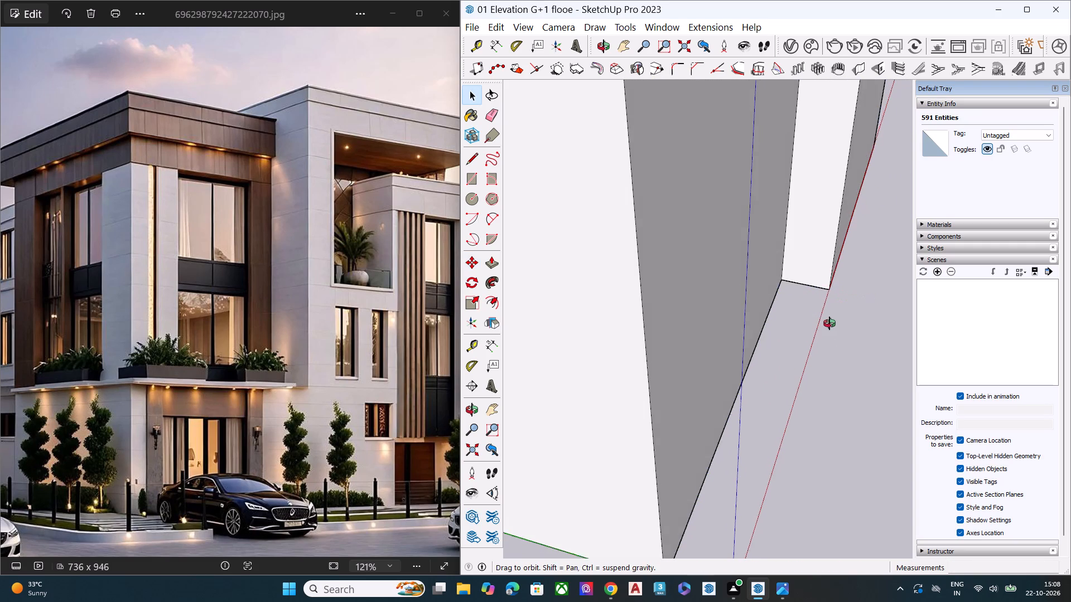
middle_click_drag(829, 323, 867, 137)
scroll(869, 154, "up", 10)
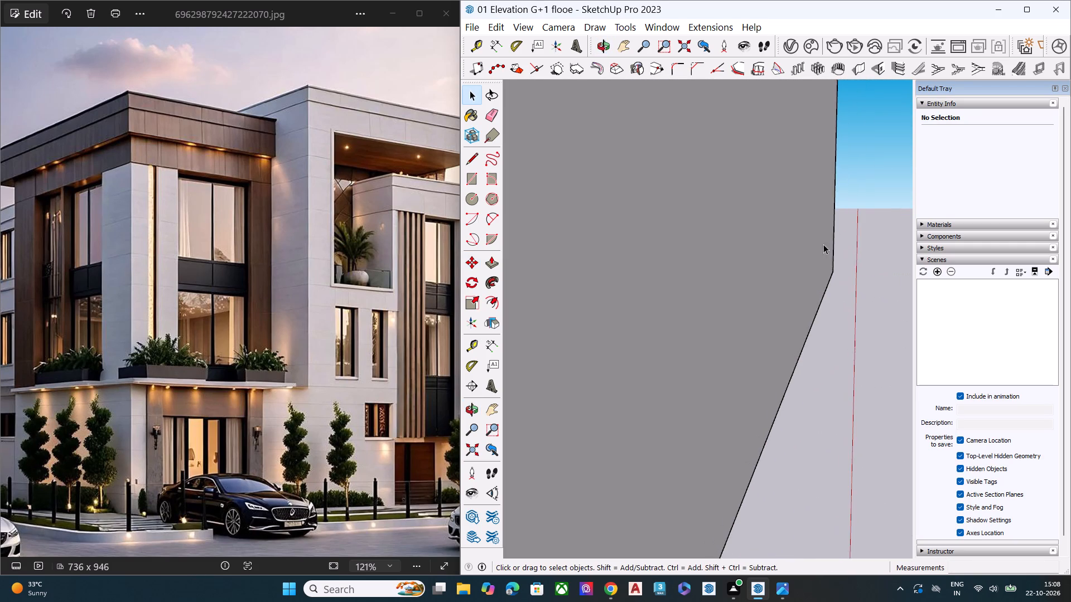
Check the alignment of the villa's bottom front corners with the red axis and the axes origin from several angles.
scroll(823, 251, "down", 18)
scroll(815, 305, "up", 6)
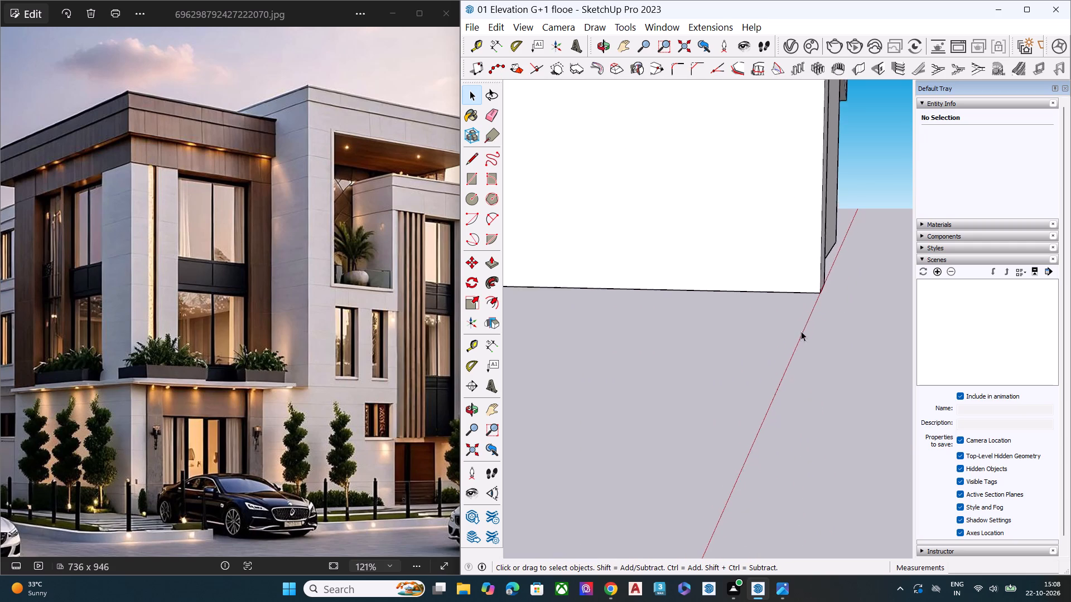
scroll(801, 331, "up", 6)
scroll(841, 244, "down", 1)
scroll(841, 244, "up", 2)
scroll(841, 244, "down", 1)
scroll(841, 252, "up", 7)
scroll(784, 324, "up", 3)
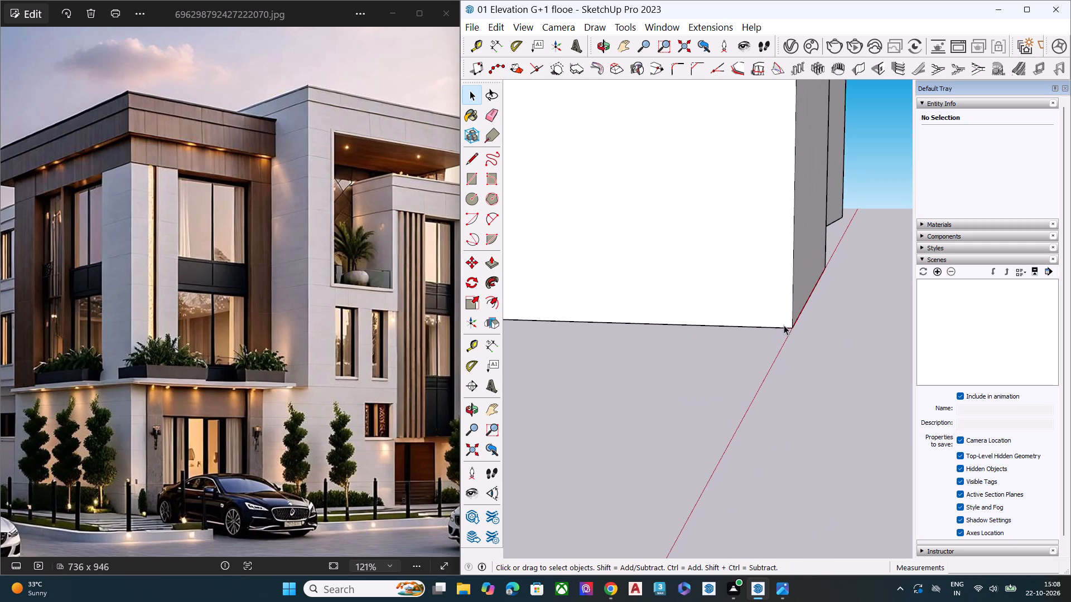
scroll(784, 325, "up", 7)
middle_click_drag(809, 296, 802, 324)
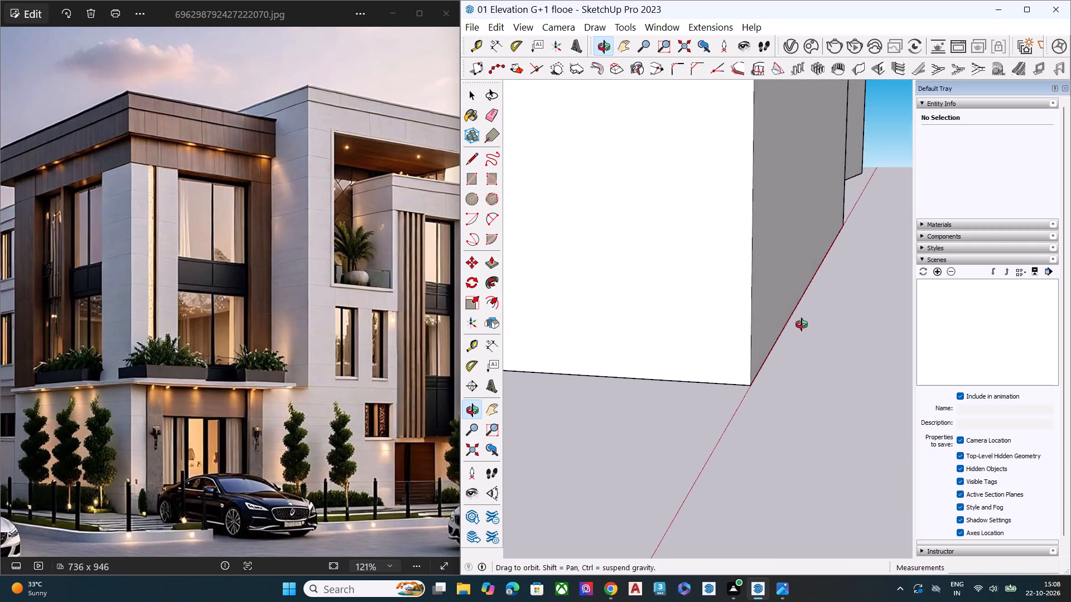
middle_click_drag(802, 324, 716, 123)
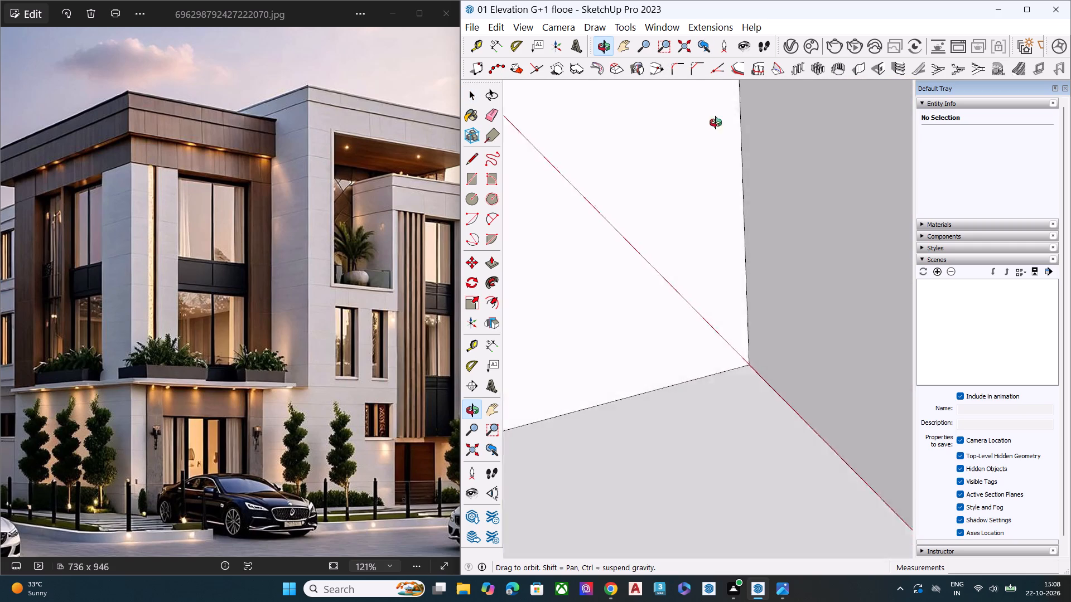
middle_click_drag(716, 123, 684, 332)
key("space")
left_click(567, 426)
scroll(678, 300, "down", 11)
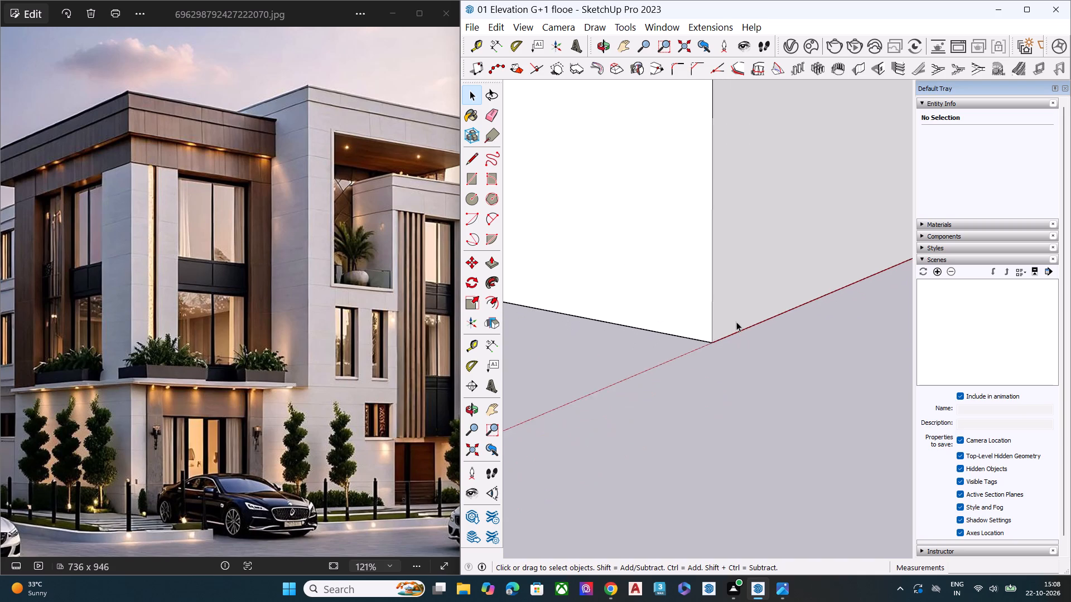
scroll(739, 328, "down", 11)
scroll(771, 304, "up", 1)
scroll(771, 304, "down", 7)
middle_click_drag(784, 327, 664, 367)
scroll(655, 369, "up", 1)
scroll(674, 333, "down", 8)
middle_click_drag(776, 346, 668, 365)
scroll(624, 355, "up", 1)
scroll(643, 316, "down", 2)
scroll(646, 315, "up", 1)
scroll(660, 315, "down", 8)
scroll(722, 322, "up", 1)
scroll(722, 322, "down", 6)
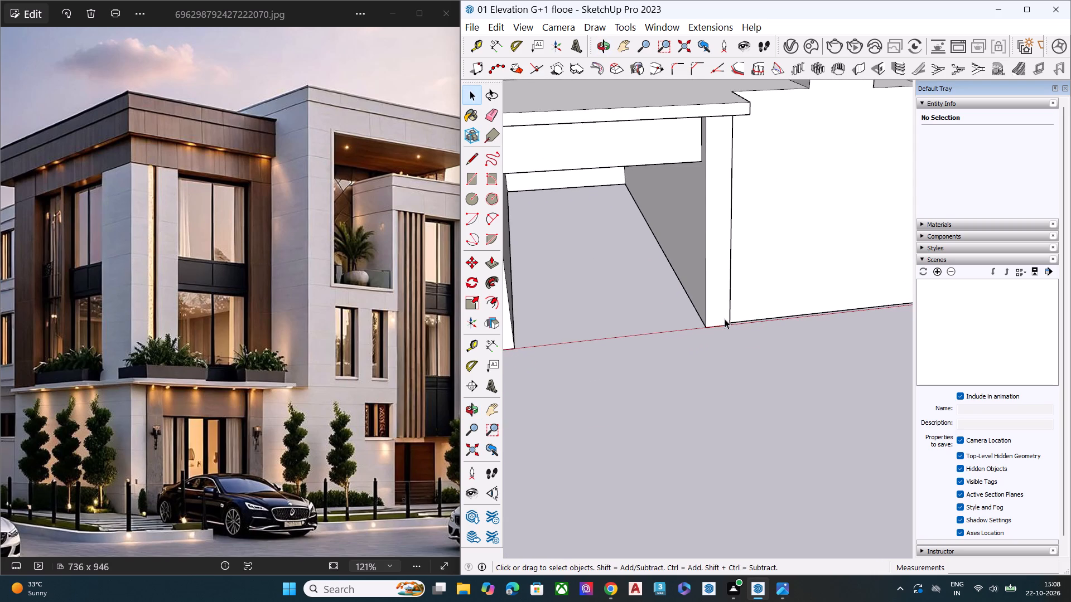
scroll(725, 319, "down", 2)
scroll(725, 319, "up", 1)
scroll(725, 319, "down", 3)
middle_click_drag(725, 319, 742, 245)
scroll(742, 245, "up", 3)
scroll(750, 383, "down", 11)
middle_click_drag(779, 381, 744, 384)
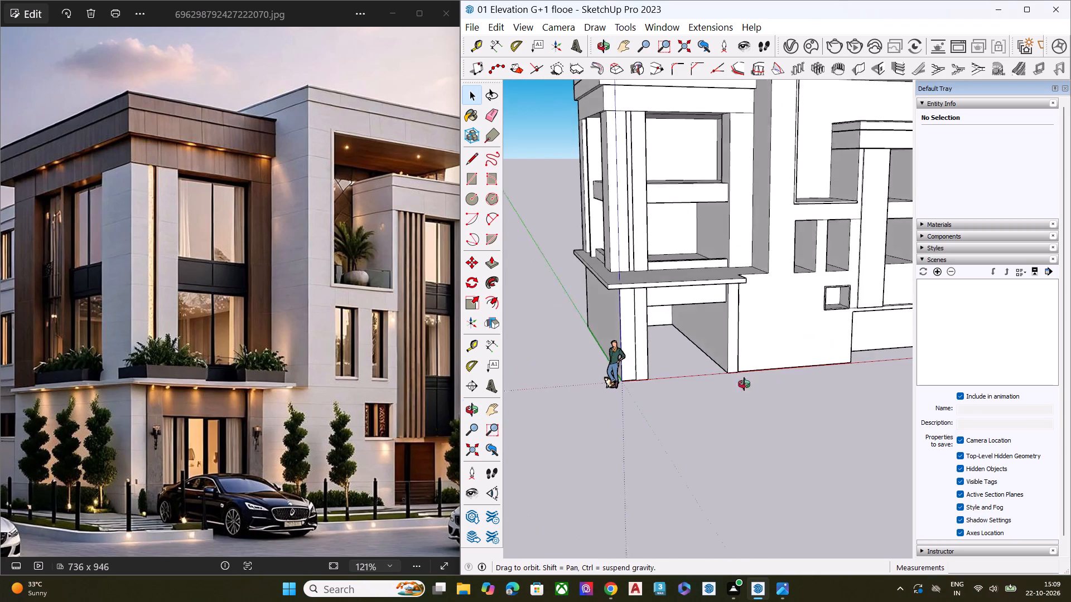
middle_click_drag(744, 384, 575, 398)
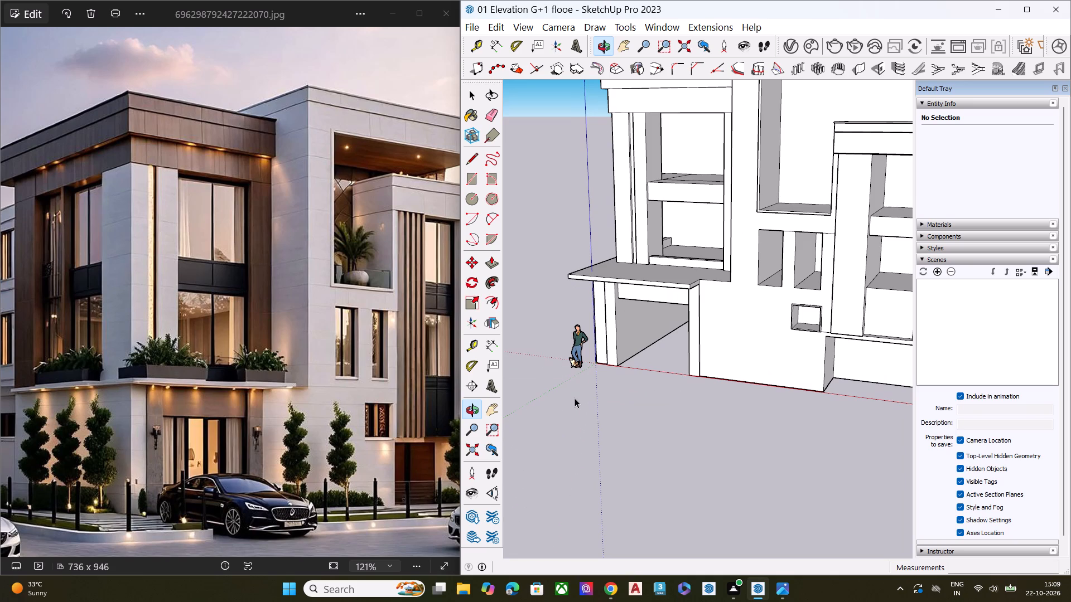
scroll(702, 406, "down", 8)
key("space")
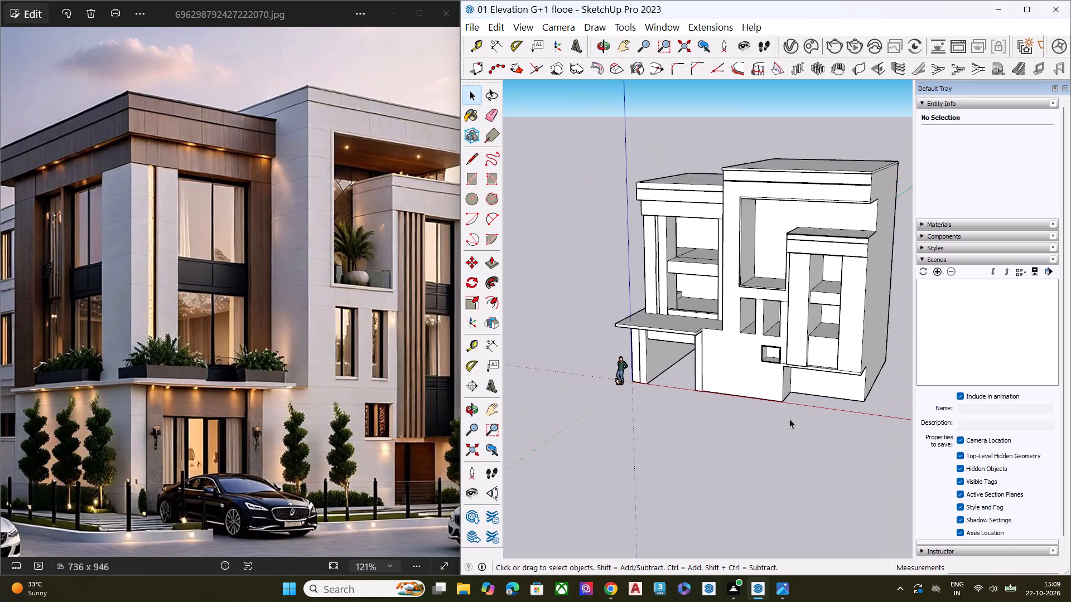
Study the vertical wooden fins beside the tall windows in the reference photo against the projecting bay in the model.
middle_click_drag(790, 416, 807, 347)
scroll(827, 298, "up", 10)
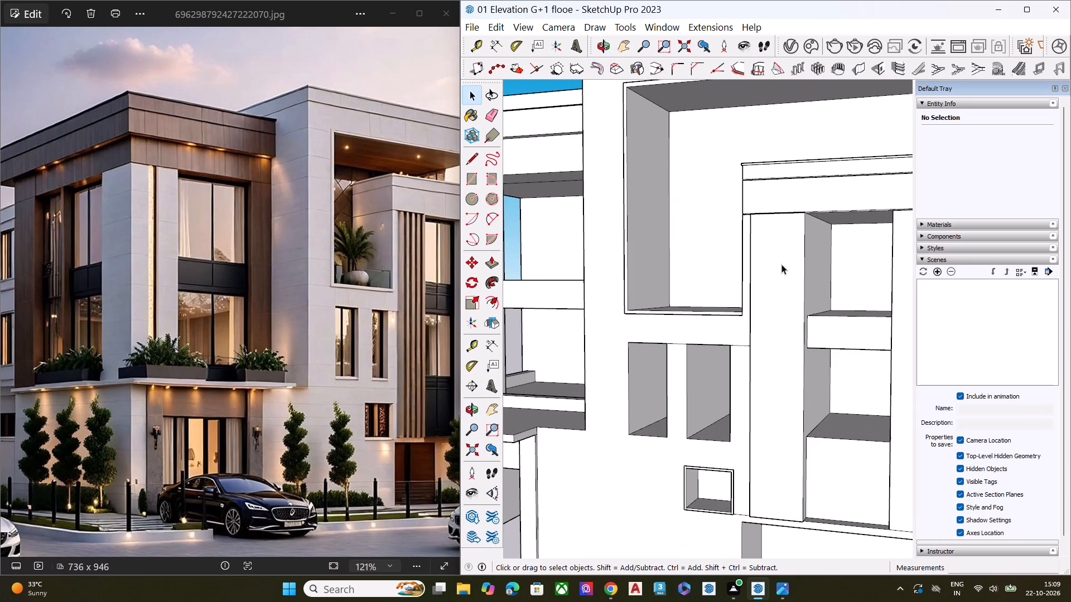
scroll(449, 375, "up", 8)
scroll(412, 308, "up", 8)
key("space")
left_click(331, 318)
scroll(417, 310, "up", 7)
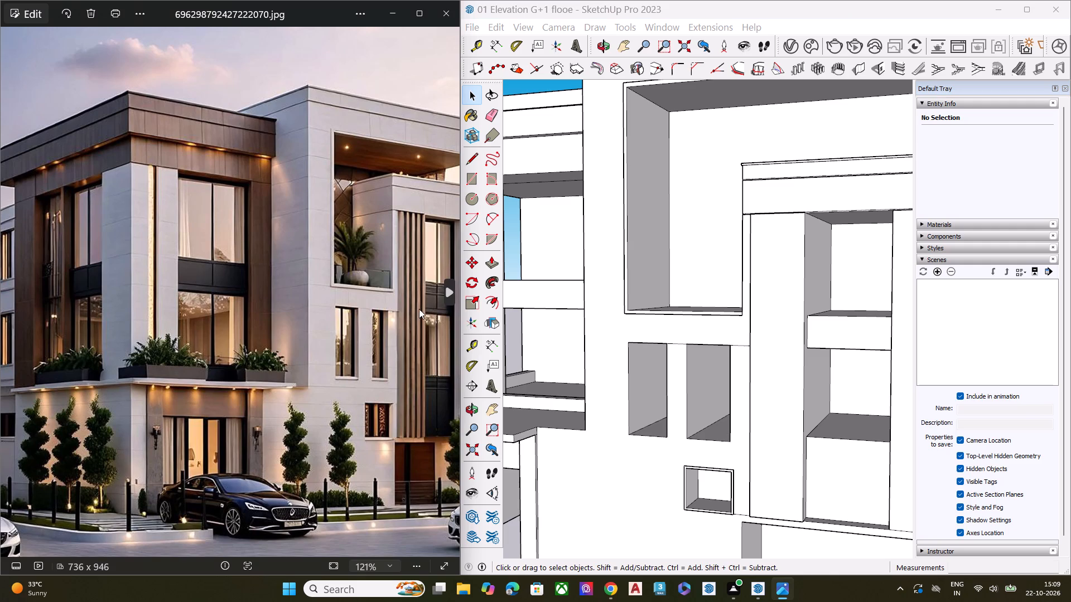
scroll(303, 285, "down", 9)
scroll(338, 312, "up", 7)
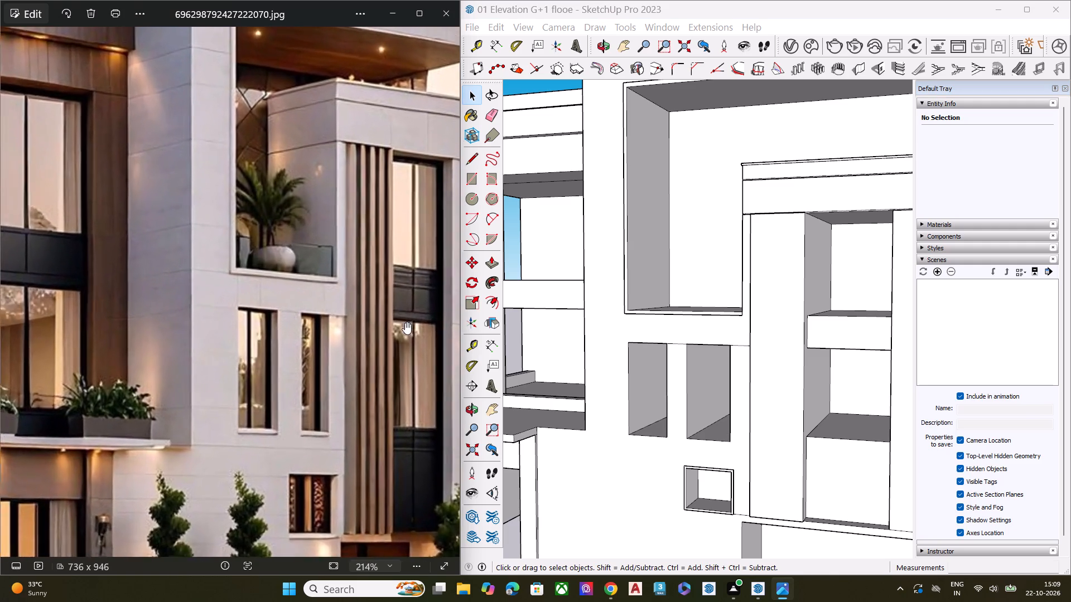
scroll(405, 322, "up", 14)
scroll(402, 318, "down", 8)
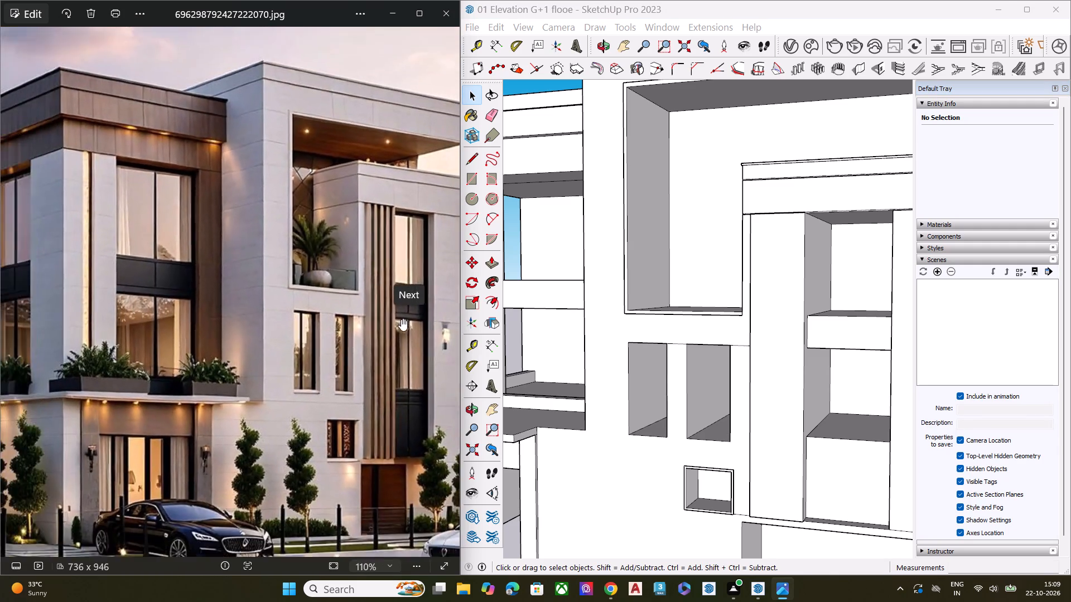
scroll(368, 445, "up", 11)
scroll(374, 455, "down", 6)
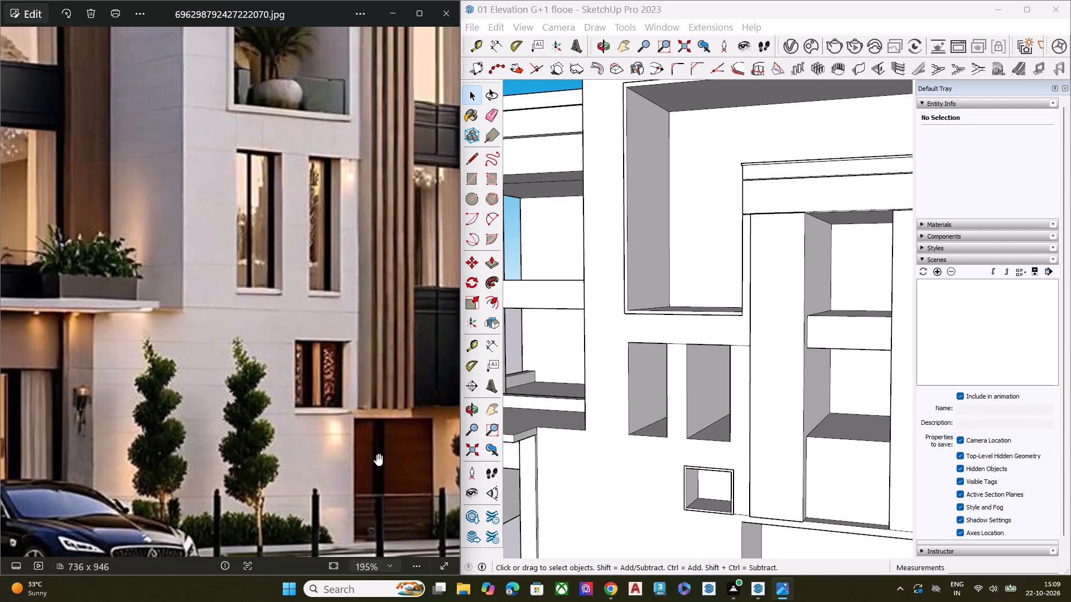
scroll(377, 454, "down", 6)
scroll(726, 316, "down", 6)
Examine the projecting bay, its recessed fin panel and the underside of the bay in the model.
middle_click_drag(765, 365, 720, 482)
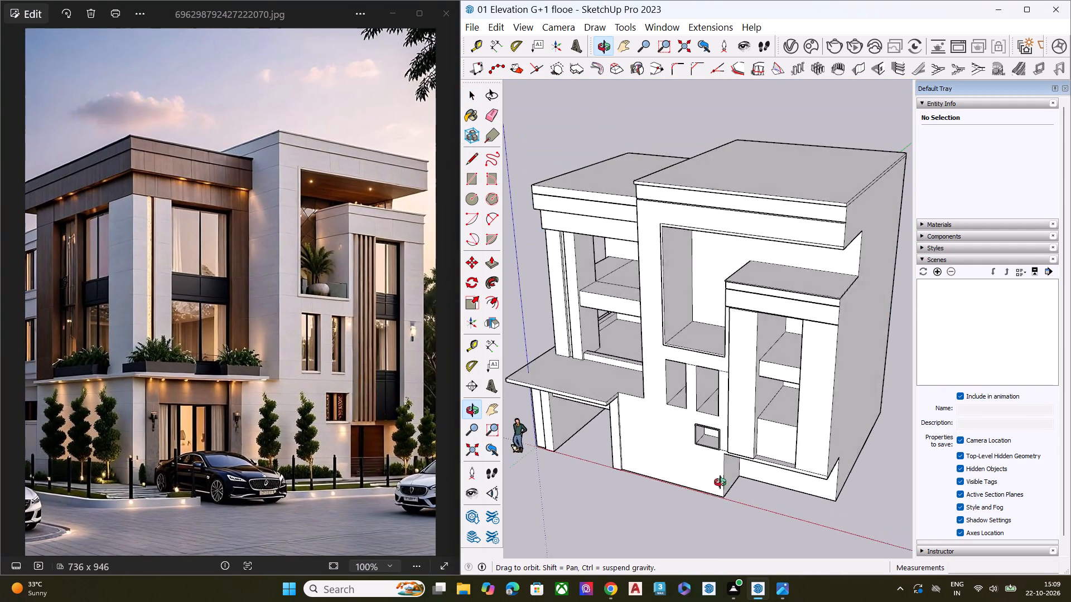
middle_click_drag(720, 482, 711, 560)
scroll(734, 489, "up", 8)
scroll(714, 446, "up", 2)
scroll(712, 446, "down", 1)
scroll(710, 448, "up", 4)
scroll(710, 448, "down", 1)
scroll(710, 448, "up", 3)
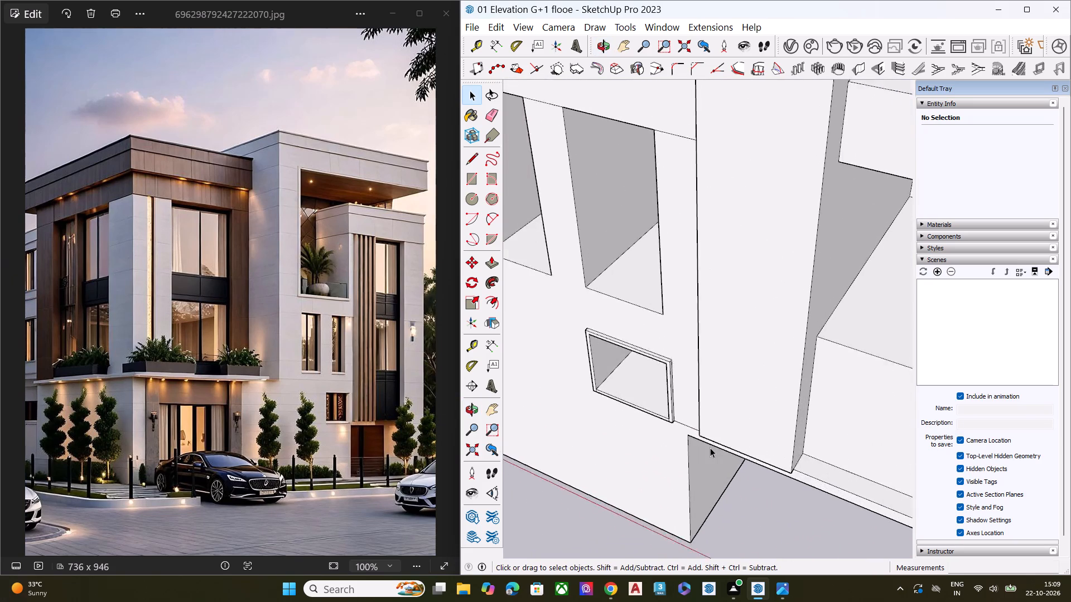
scroll(710, 448, "up", 3)
scroll(717, 441, "down", 2)
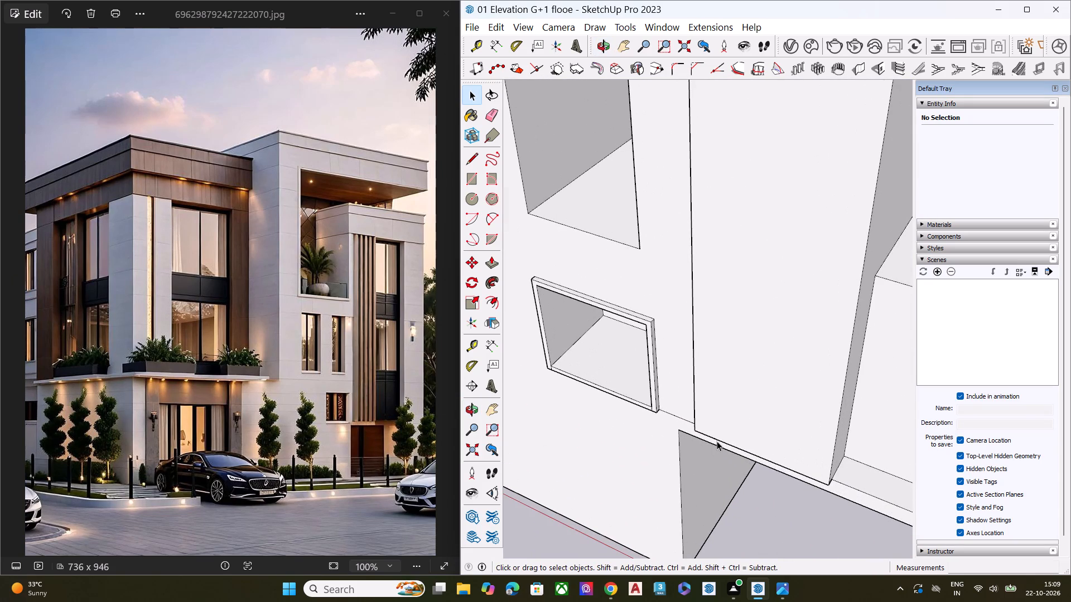
scroll(717, 441, "down", 3)
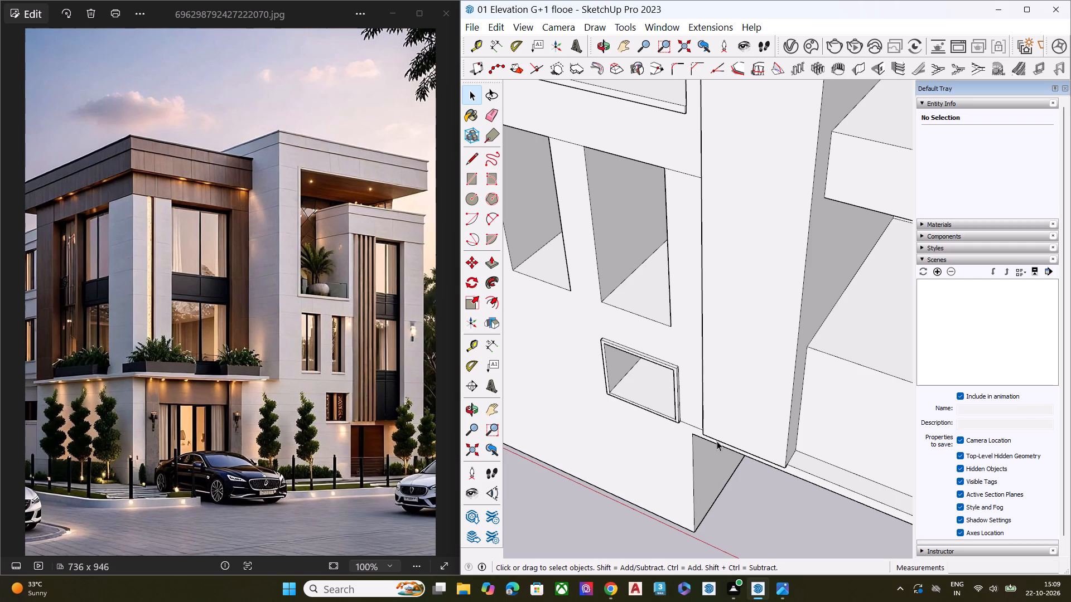
scroll(632, 314, "down", 5)
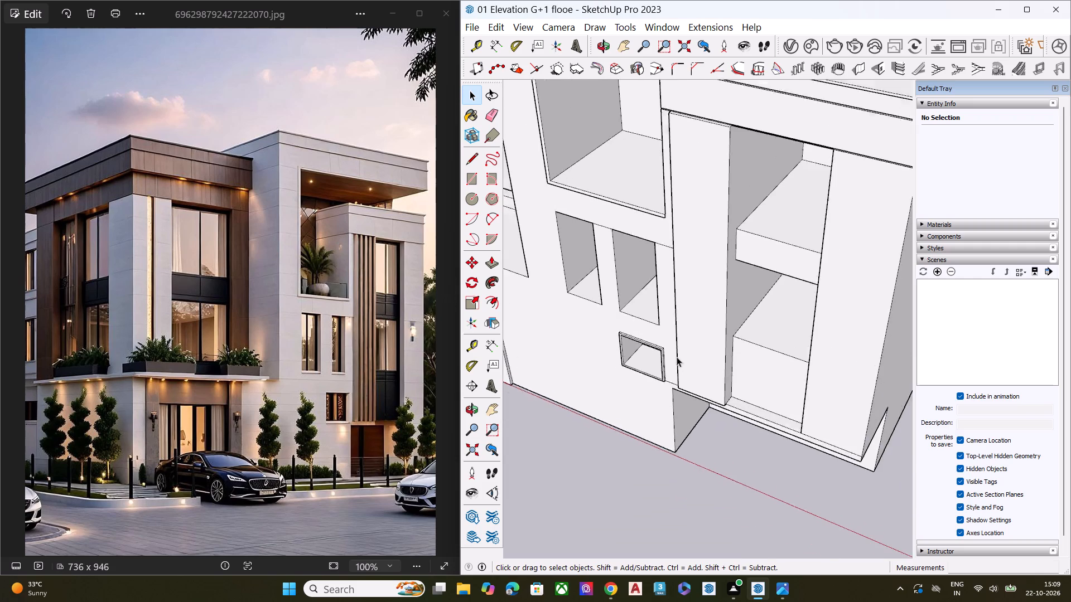
scroll(678, 358, "up", 2)
scroll(677, 357, "down", 3)
middle_click_drag(682, 341, 691, 244)
scroll(696, 231, "up", 5)
scroll(699, 229, "down", 1)
scroll(699, 229, "up", 2)
scroll(699, 229, "down", 7)
middle_click_drag(721, 314, 742, 267)
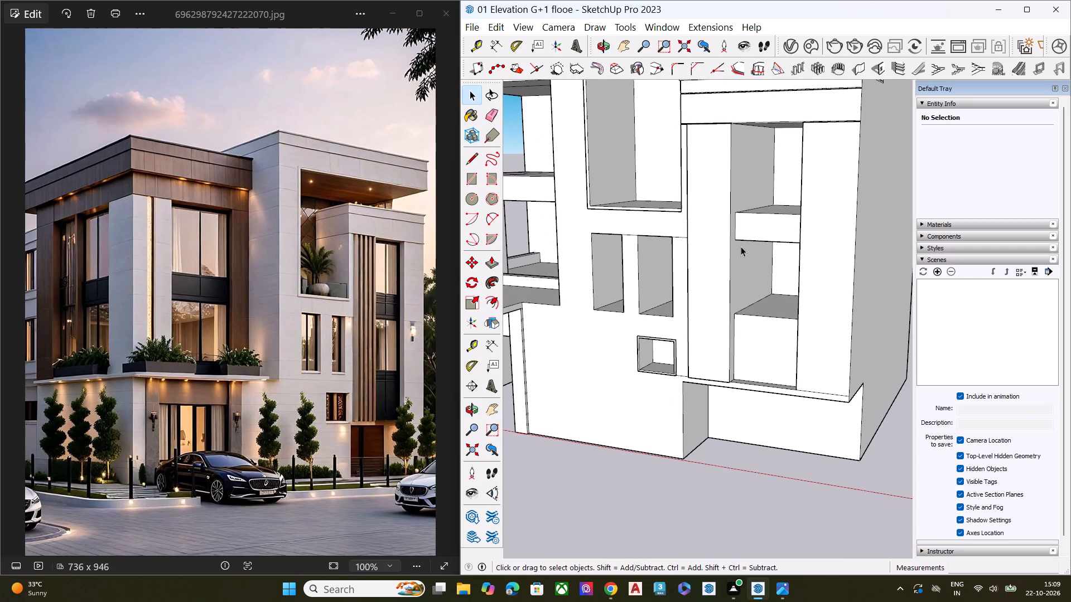
scroll(675, 181, "up", 3)
scroll(675, 181, "down", 1)
scroll(675, 181, "up", 2)
scroll(675, 181, "down", 1)
scroll(675, 181, "up", 2)
scroll(675, 181, "down", 1)
scroll(675, 181, "up", 4)
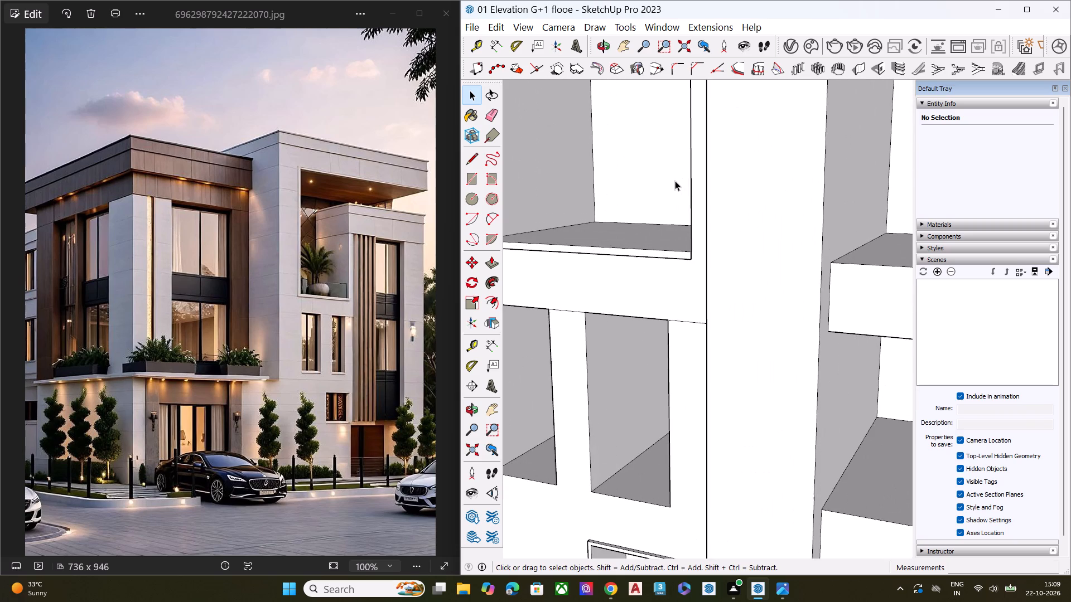
scroll(675, 194, "down", 9)
middle_click_drag(699, 247, 699, 116)
scroll(679, 86, "up", 8)
middle_click(701, 120)
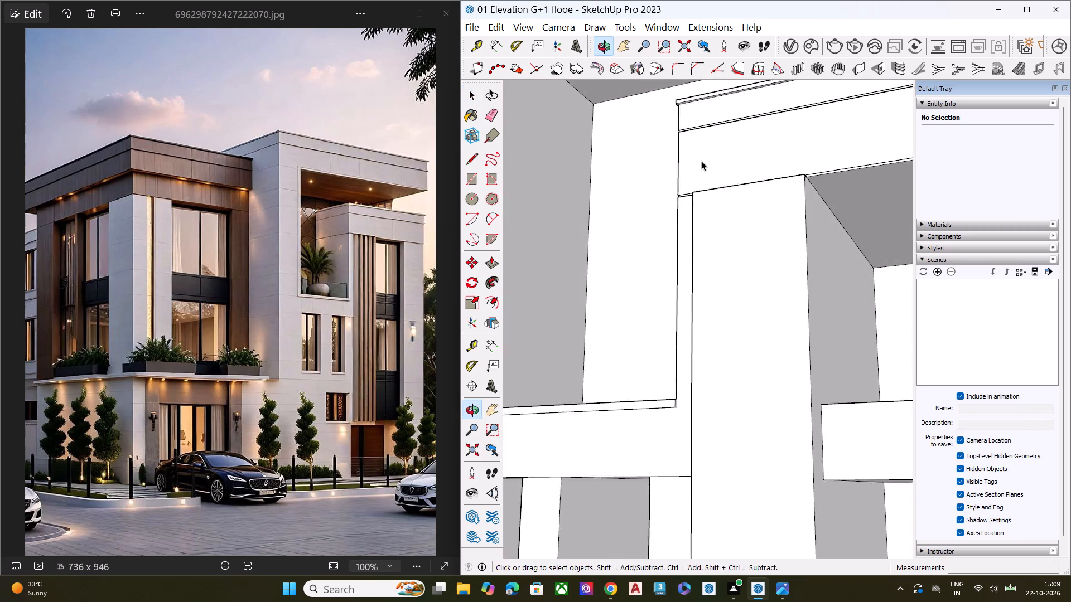
scroll(701, 161, "up", 4)
scroll(712, 206, "up", 1)
middle_click_drag(716, 201, 898, 142)
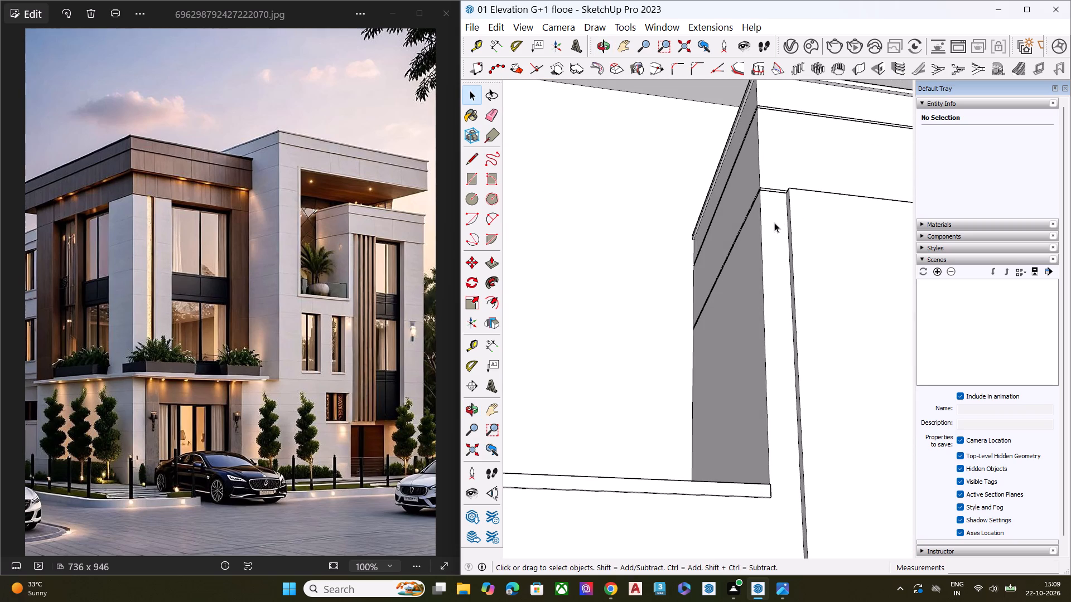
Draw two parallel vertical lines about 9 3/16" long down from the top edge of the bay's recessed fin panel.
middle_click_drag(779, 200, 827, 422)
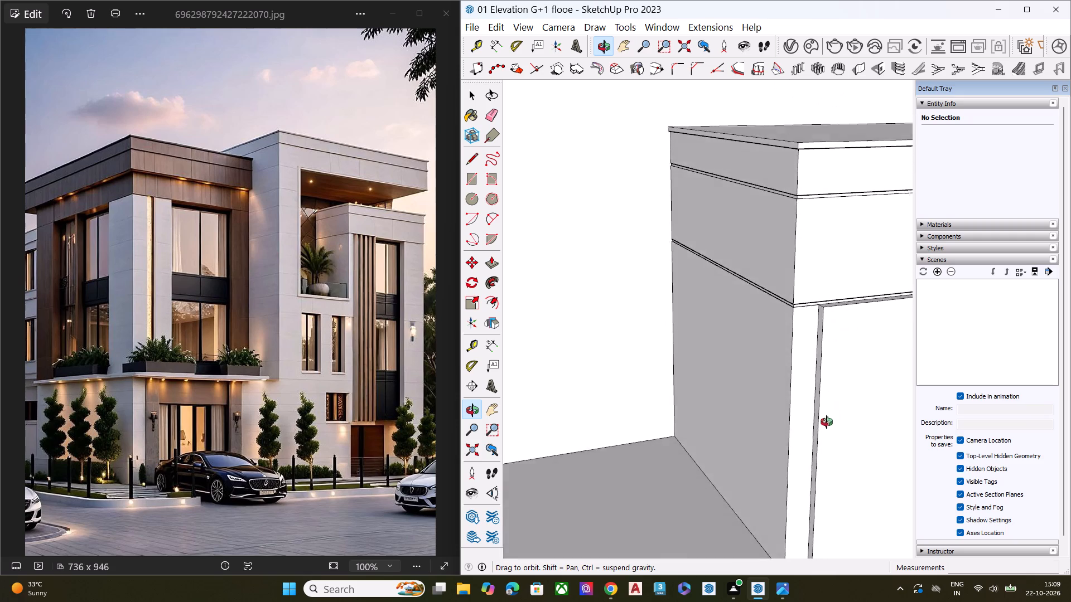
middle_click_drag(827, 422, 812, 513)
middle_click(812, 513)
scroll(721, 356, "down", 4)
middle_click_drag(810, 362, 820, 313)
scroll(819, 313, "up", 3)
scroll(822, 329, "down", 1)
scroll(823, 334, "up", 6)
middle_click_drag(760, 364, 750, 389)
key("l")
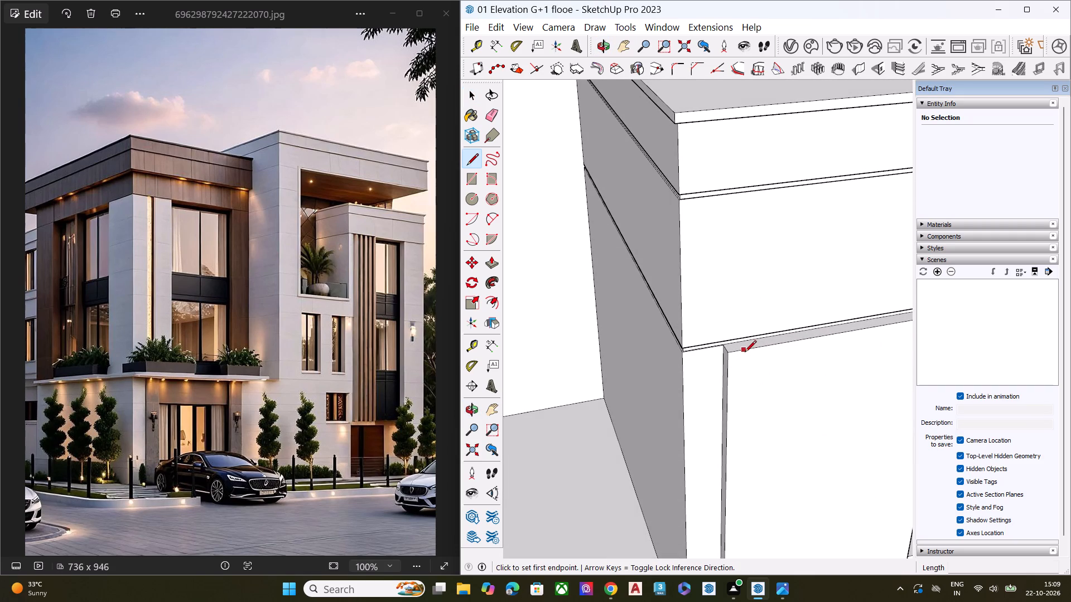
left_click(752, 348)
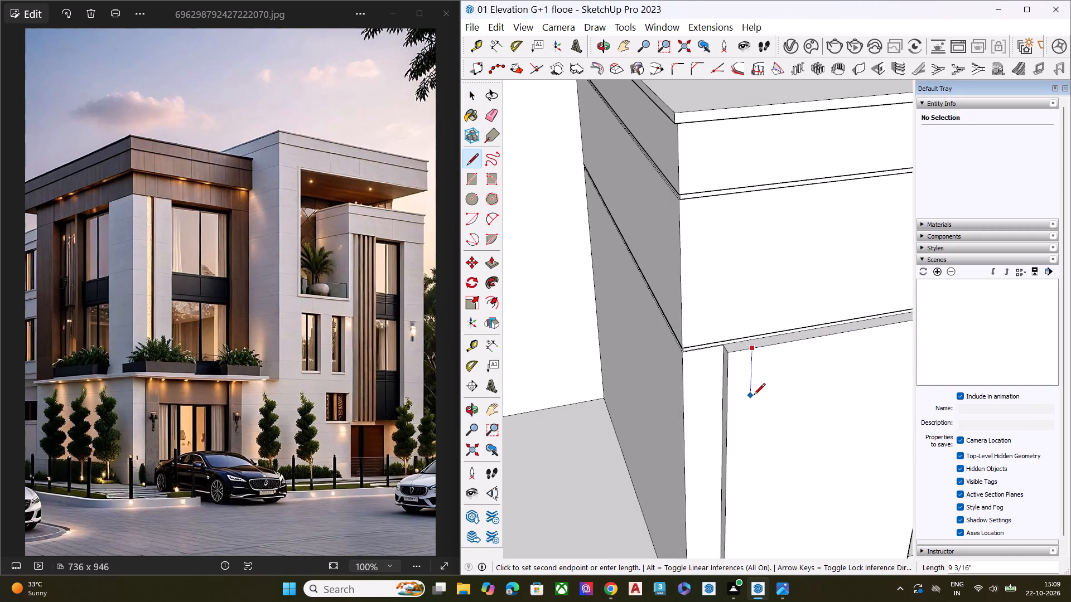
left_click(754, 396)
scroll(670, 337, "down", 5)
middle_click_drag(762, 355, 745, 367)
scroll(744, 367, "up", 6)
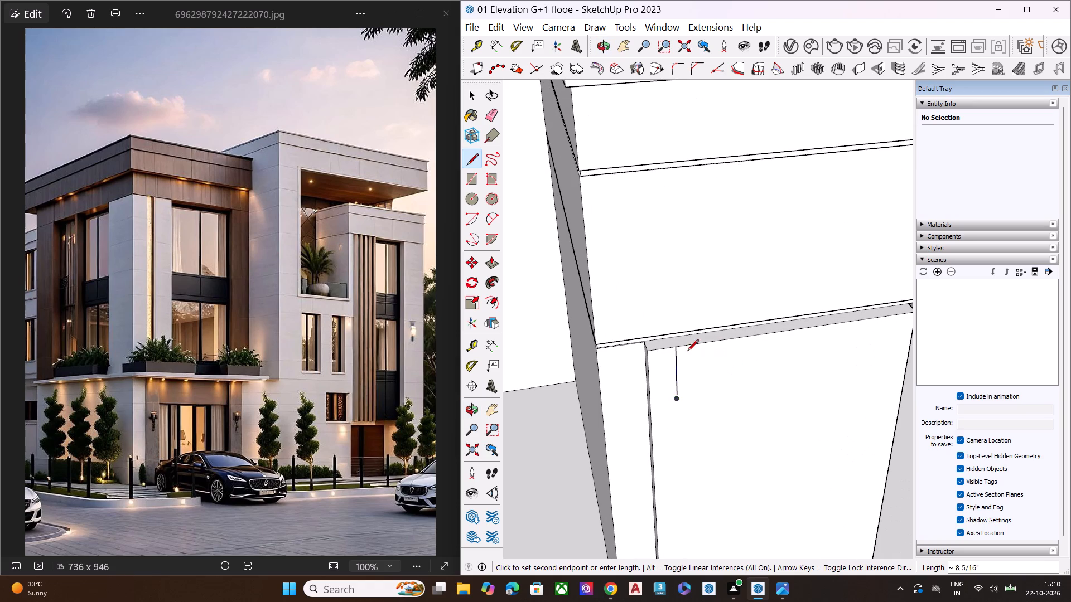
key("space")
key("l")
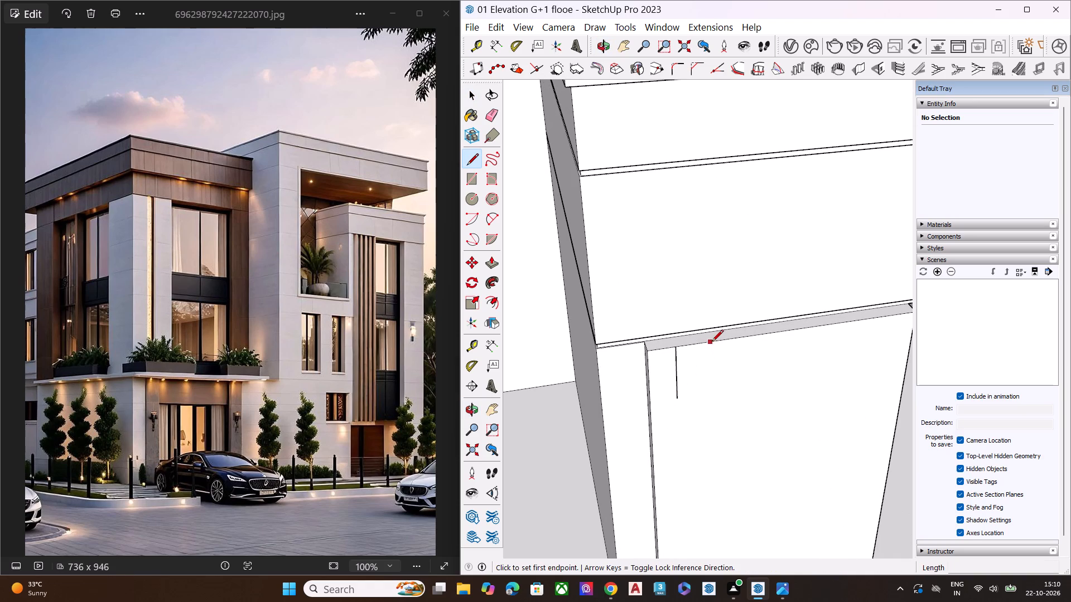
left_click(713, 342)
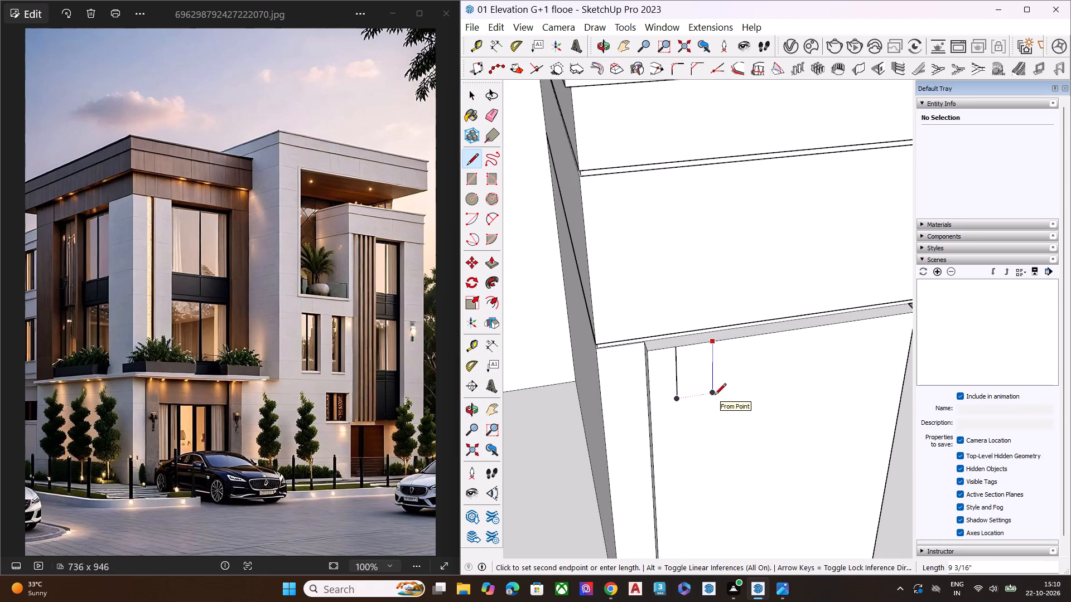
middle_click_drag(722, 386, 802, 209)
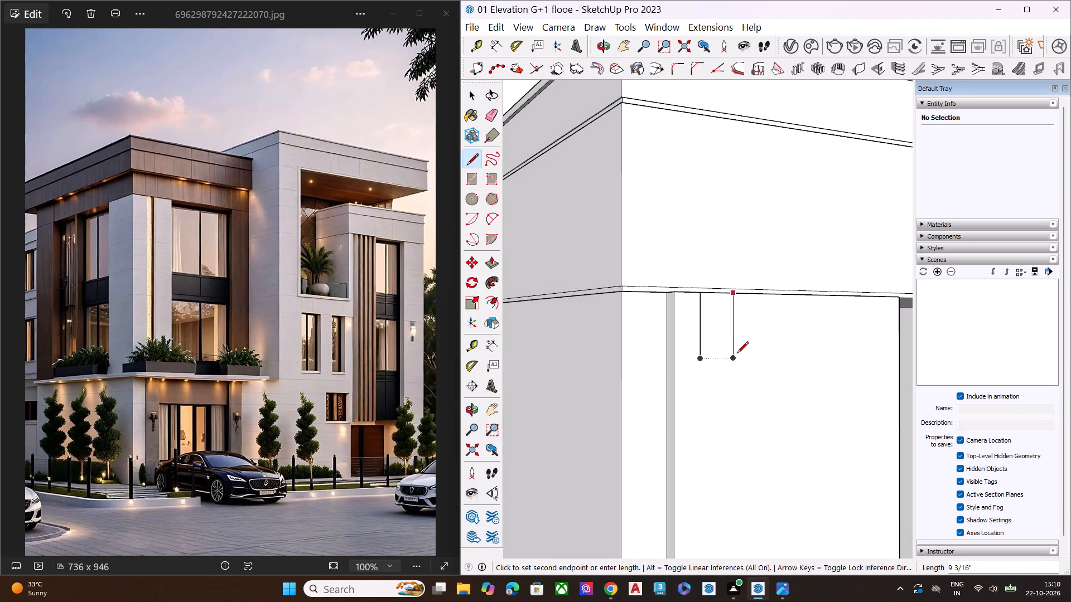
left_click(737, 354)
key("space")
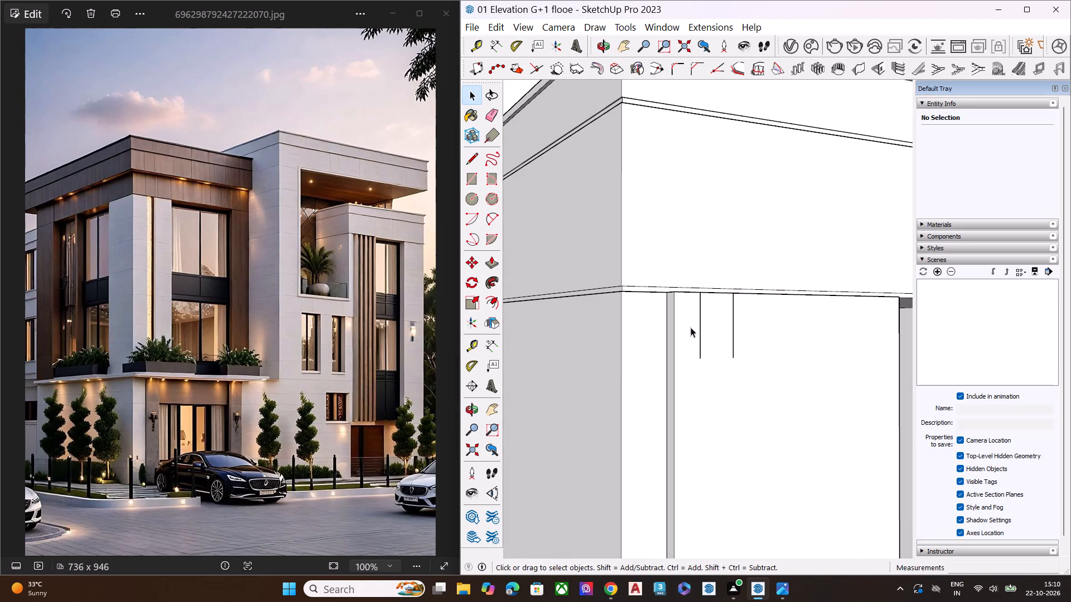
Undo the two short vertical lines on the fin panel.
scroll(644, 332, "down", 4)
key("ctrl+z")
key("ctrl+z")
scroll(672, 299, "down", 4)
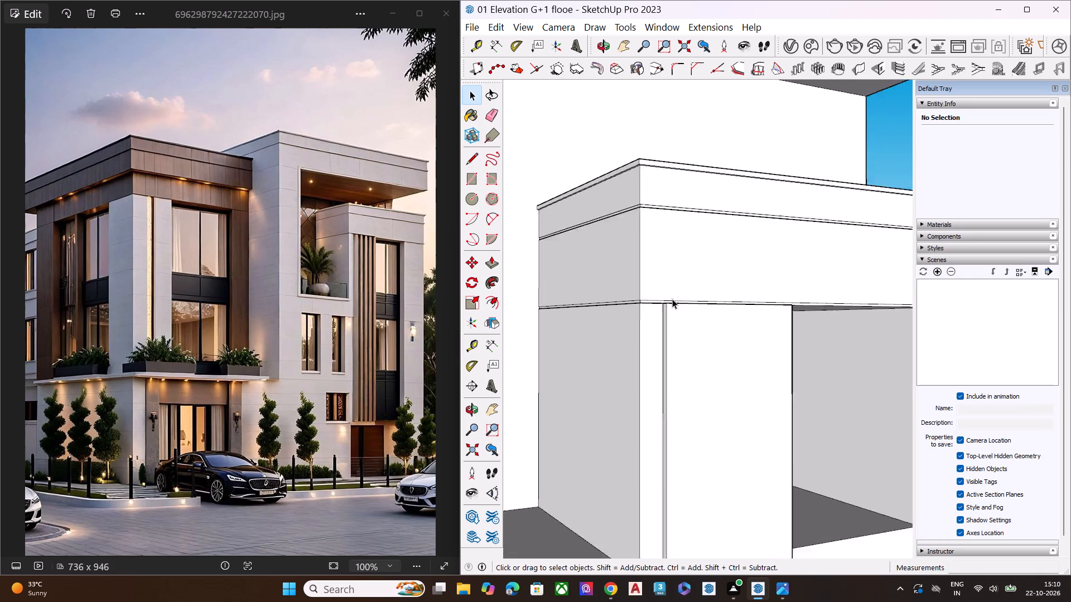
Copy the fin panel's full-height vertical edge beside the tall window opening about 4 1/2" inward across the panel.
scroll(672, 299, "down", 3)
scroll(672, 299, "up", 1)
scroll(672, 299, "down", 2)
middle_click_drag(795, 329, 705, 332)
scroll(703, 332, "up", 6)
scroll(736, 301, "up", 1)
middle_click_drag(736, 301, 689, 387)
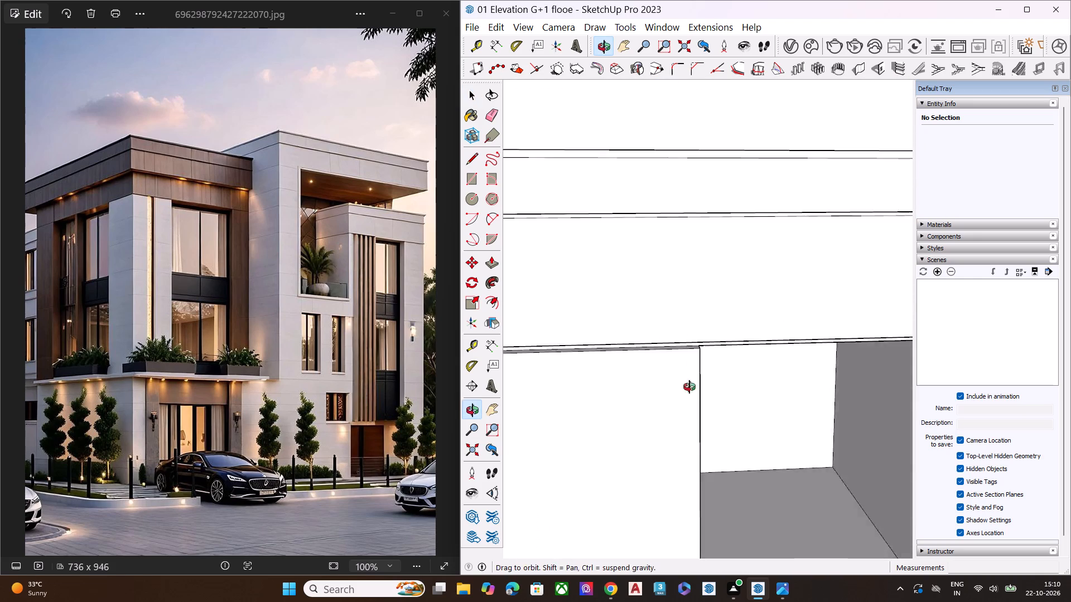
middle_click_drag(689, 387, 681, 412)
scroll(681, 412, "up", 5)
scroll(675, 421, "down", 1)
scroll(674, 423, "up", 1)
left_click(663, 428)
scroll(680, 387, "down", 8)
scroll(692, 358, "up", 1)
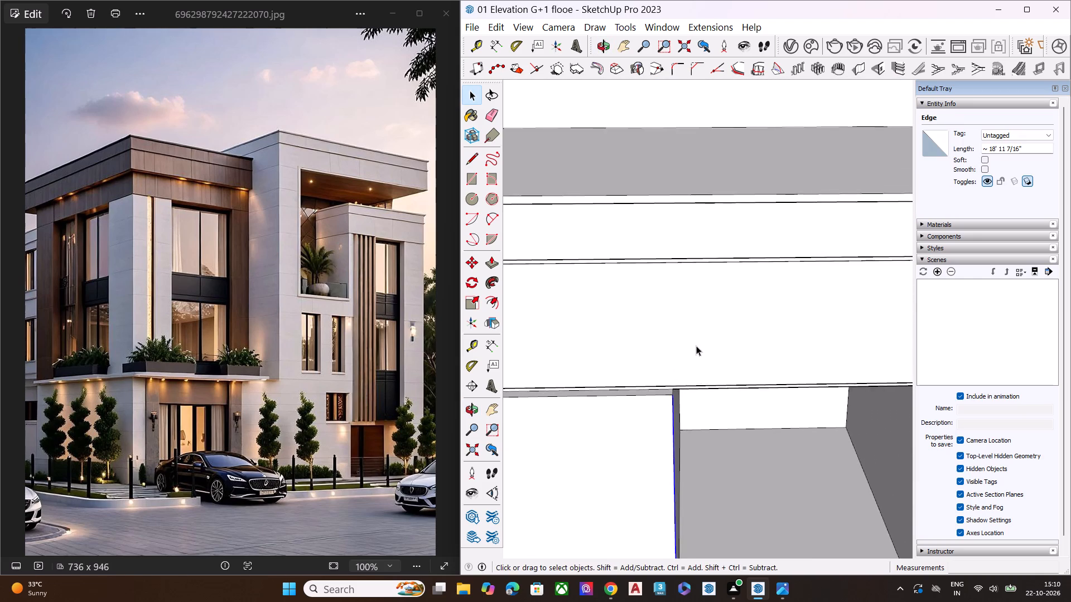
scroll(696, 345, "down", 4)
scroll(696, 345, "up", 1)
scroll(696, 345, "down", 1)
scroll(696, 345, "up", 1)
scroll(696, 345, "down", 8)
scroll(699, 340, "up", 1)
scroll(701, 339, "down", 8)
scroll(692, 380, "up", 7)
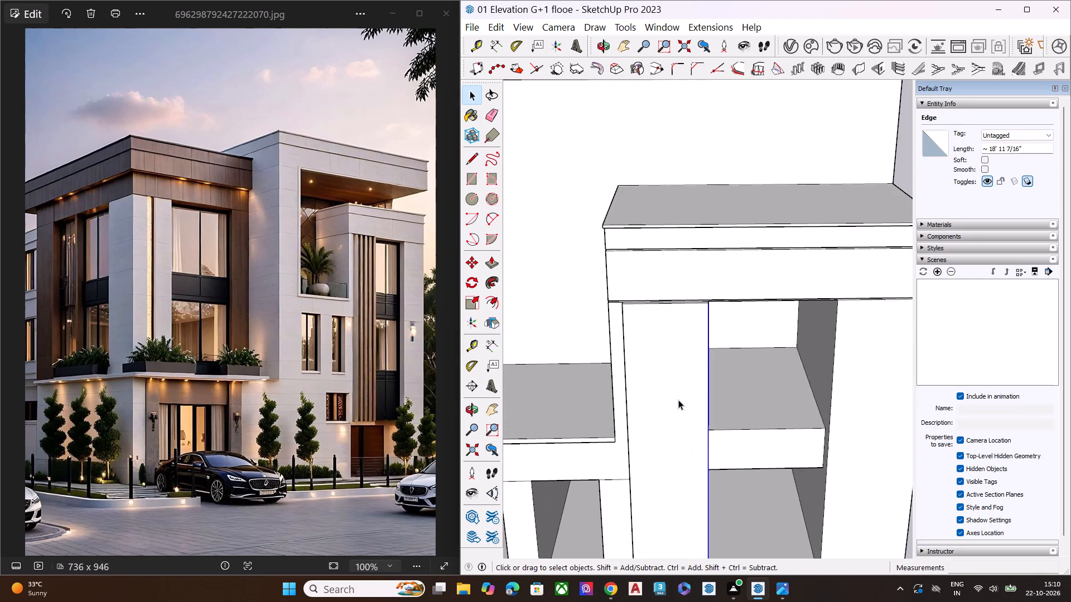
scroll(692, 387, "up", 1)
scroll(696, 385, "down", 2)
scroll(696, 385, "up", 4)
key("m")
scroll(724, 298, "up", 8)
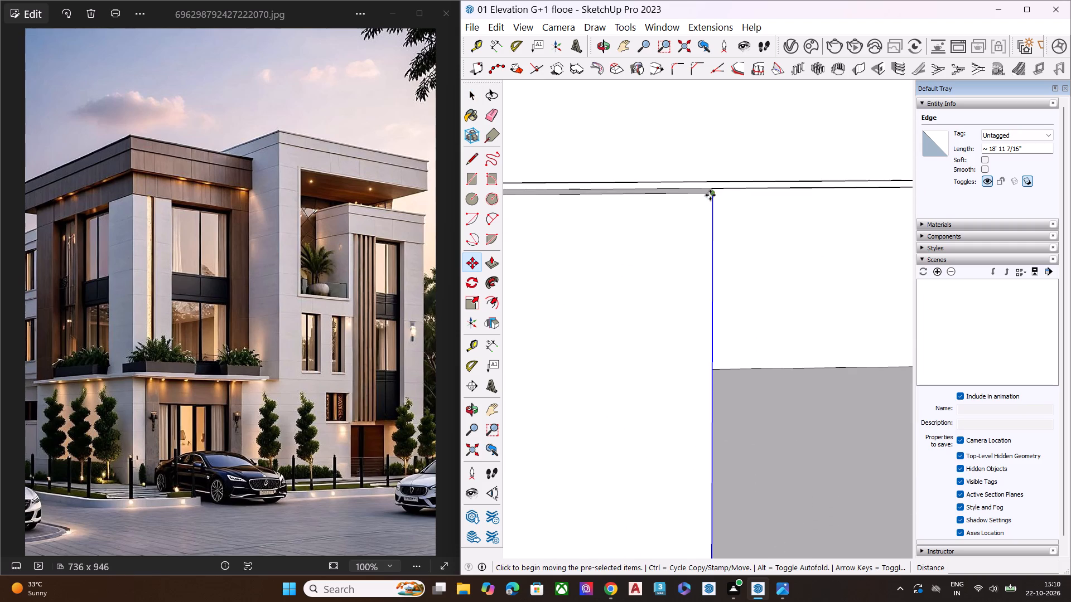
left_click(712, 193)
left_click(665, 196)
Copy the vertical line twice more across the fin panel, about 1 3/8" and a further 6" or so inward.
scroll(718, 207, "down", 9)
scroll(752, 222, "up", 2)
scroll(752, 222, "down", 1)
scroll(752, 222, "up", 1)
scroll(752, 222, "down", 4)
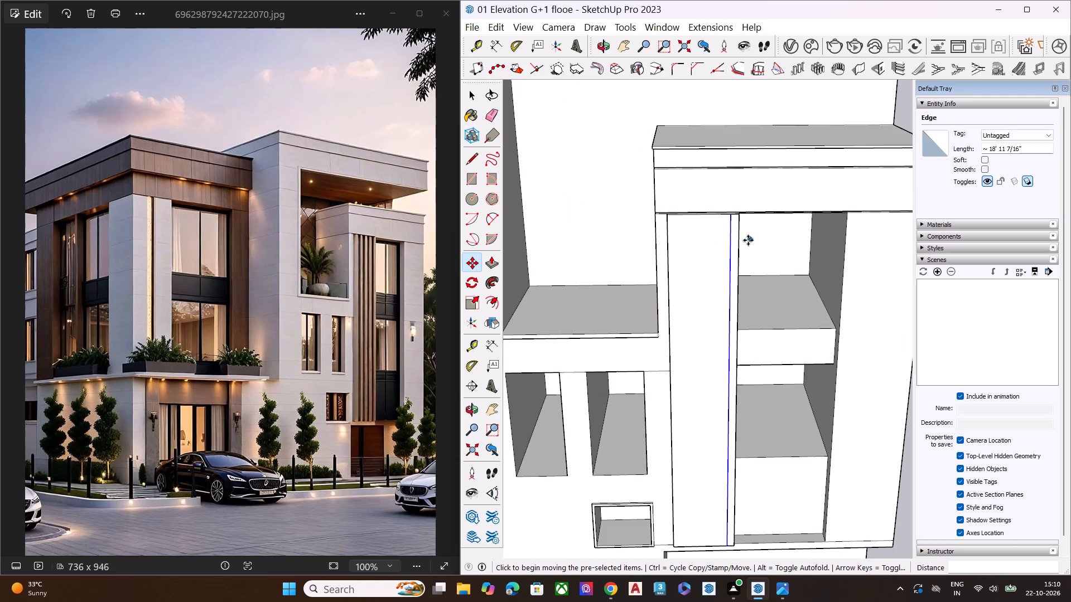
middle_click_drag(700, 250, 735, 278)
scroll(725, 241, "up", 8)
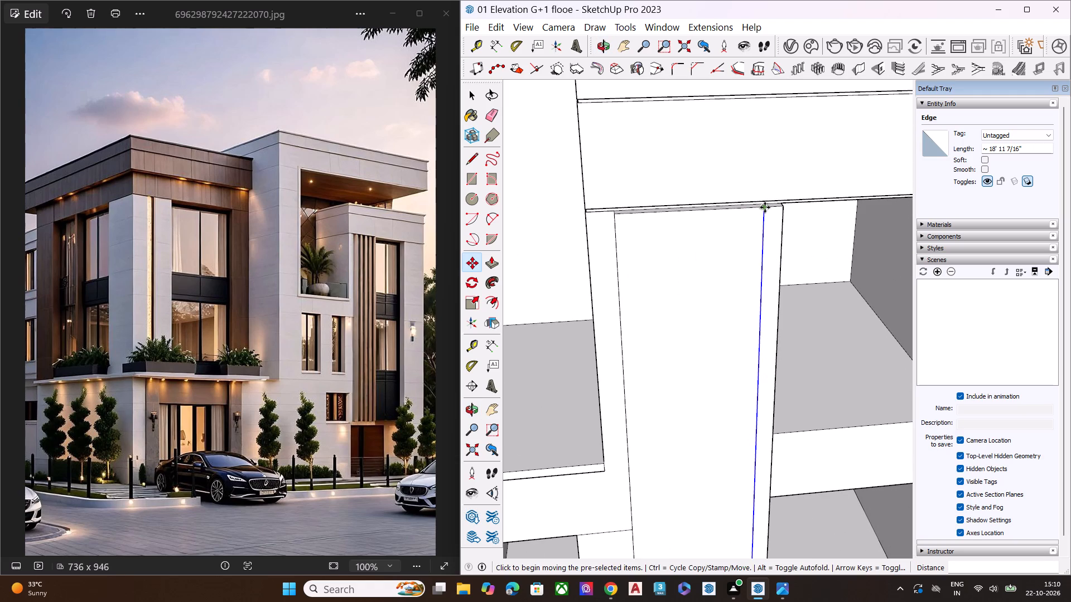
left_click(764, 207)
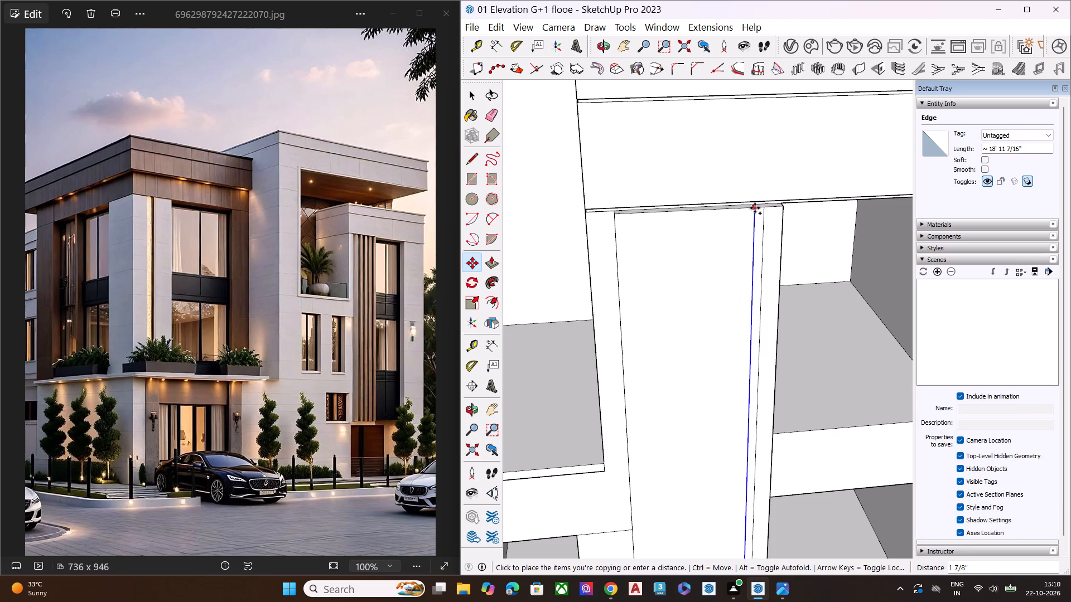
scroll(755, 208, "up", 3)
scroll(755, 208, "down", 2)
scroll(755, 208, "up", 2)
left_click(760, 206)
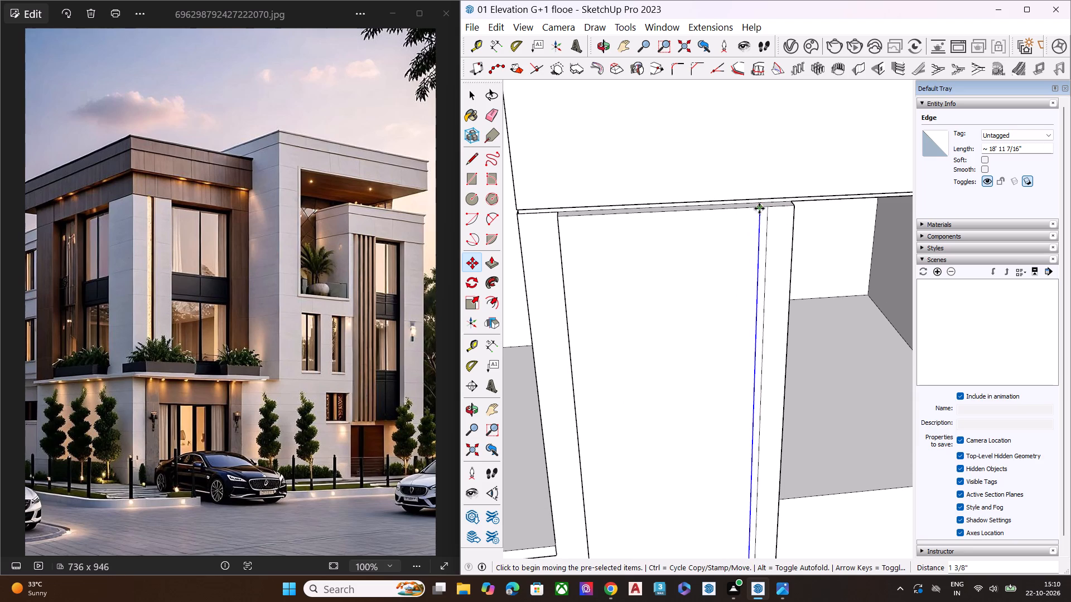
left_click(759, 208)
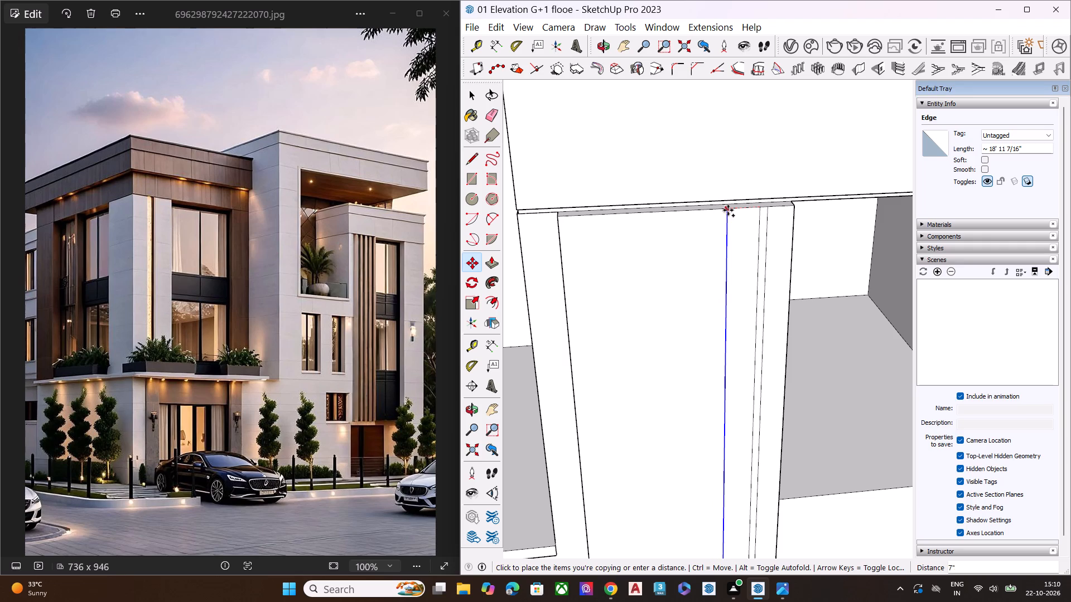
left_click(725, 211)
key("space")
Pull the strip about 6" wide outward from the panel with Push/Pull to form a vertical fin.
left_click(755, 229)
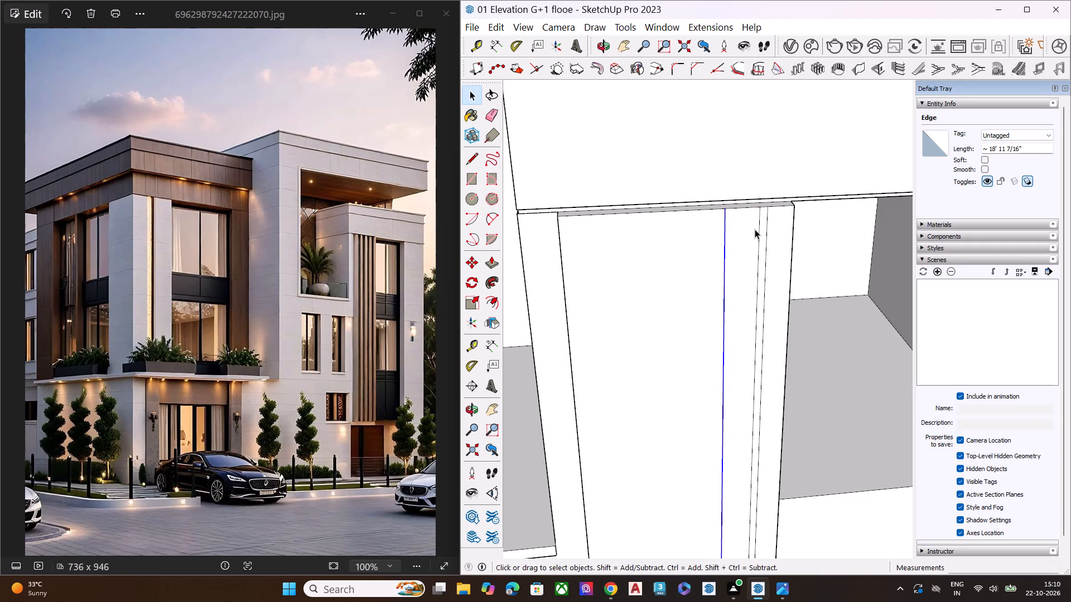
key("p")
left_click(750, 234)
left_click(753, 239)
key("space")
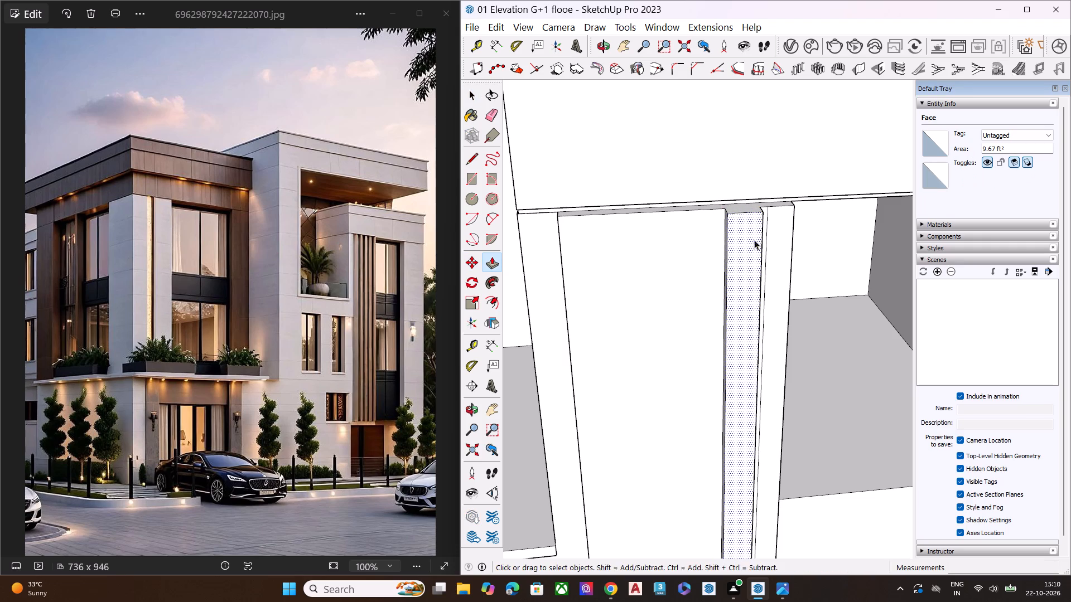
Pull the strip beside the window opening outward to the same depth as the wider fin.
middle_click_drag(763, 224, 726, 306)
scroll(778, 288, "up", 2)
scroll(780, 288, "down", 1)
scroll(780, 288, "up", 4)
left_click(771, 287)
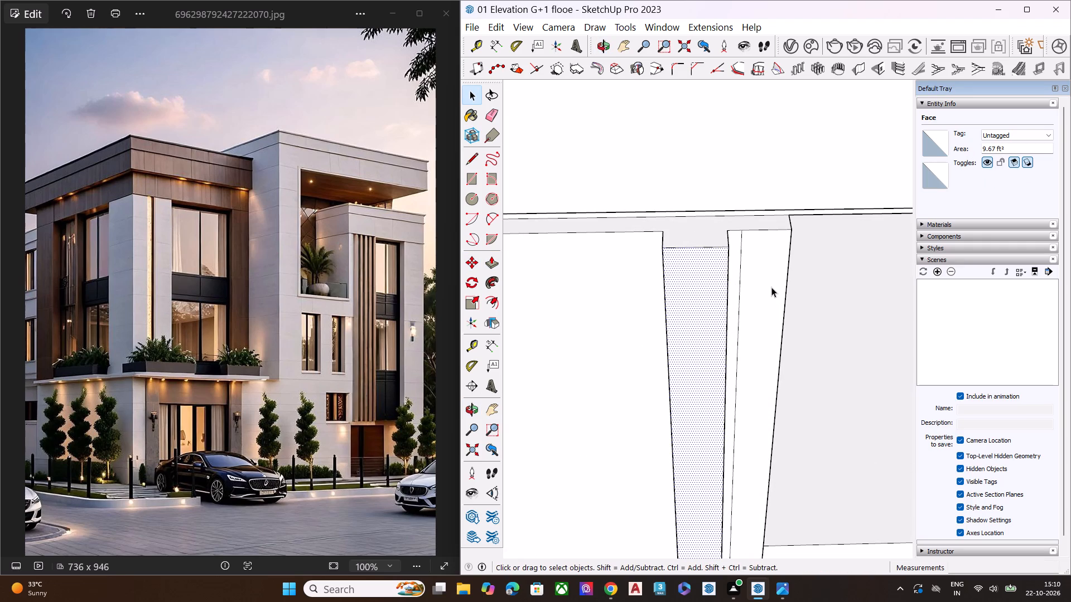
key("p")
left_click(764, 239)
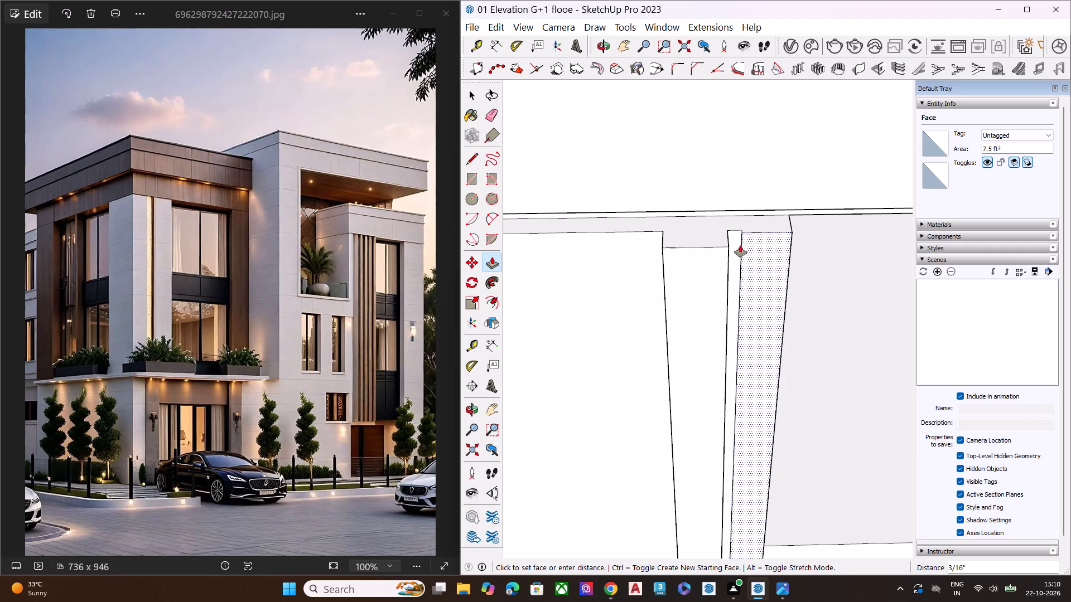
left_click(721, 246)
key("space")
Examine the two vertical fins within the overall projecting bay.
middle_click_drag(763, 253, 853, 153)
scroll(767, 232, "down", 3)
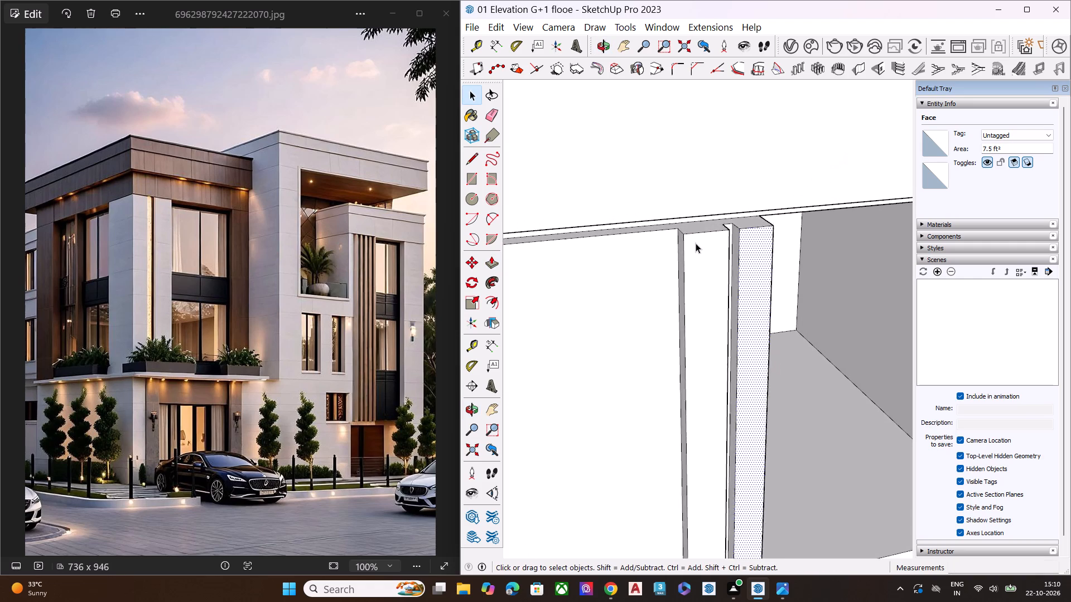
scroll(696, 243, "down", 9)
scroll(698, 238, "up", 2)
scroll(698, 238, "down", 10)
scroll(698, 251, "up", 2)
scroll(698, 251, "down", 3)
middle_click_drag(694, 283, 748, 170)
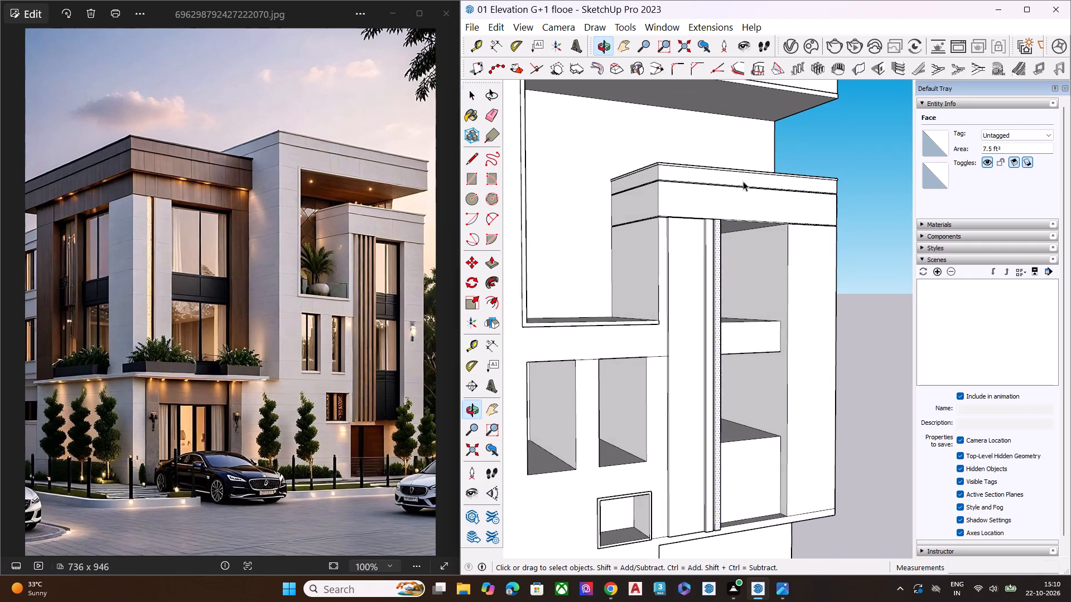
key("space")
scroll(688, 236, "up", 2)
scroll(688, 236, "down", 1)
scroll(688, 236, "up", 4)
scroll(703, 231, "down", 7)
left_click(864, 231)
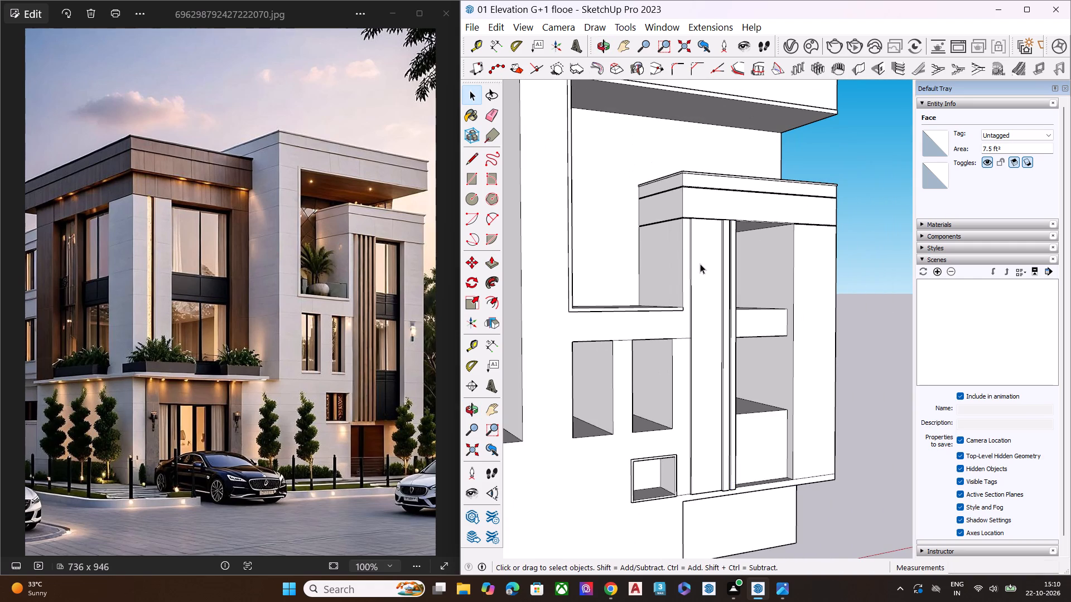
Push the narrow strip between the two fins back to the wall face so it forms a deep gap.
scroll(701, 258, "up", 3)
scroll(706, 252, "down", 2)
scroll(706, 252, "up", 4)
scroll(745, 219, "up", 7)
middle_click_drag(751, 195, 761, 224)
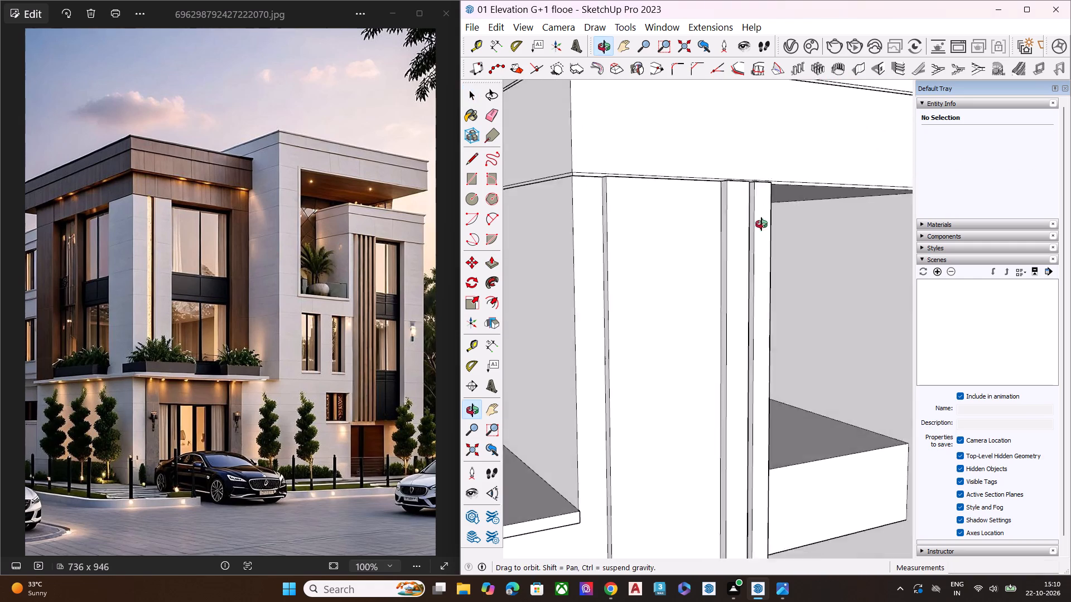
middle_click_drag(761, 224, 754, 367)
scroll(730, 220, "up", 1)
scroll(730, 220, "down", 1)
scroll(730, 220, "up", 10)
scroll(765, 278, "up", 7)
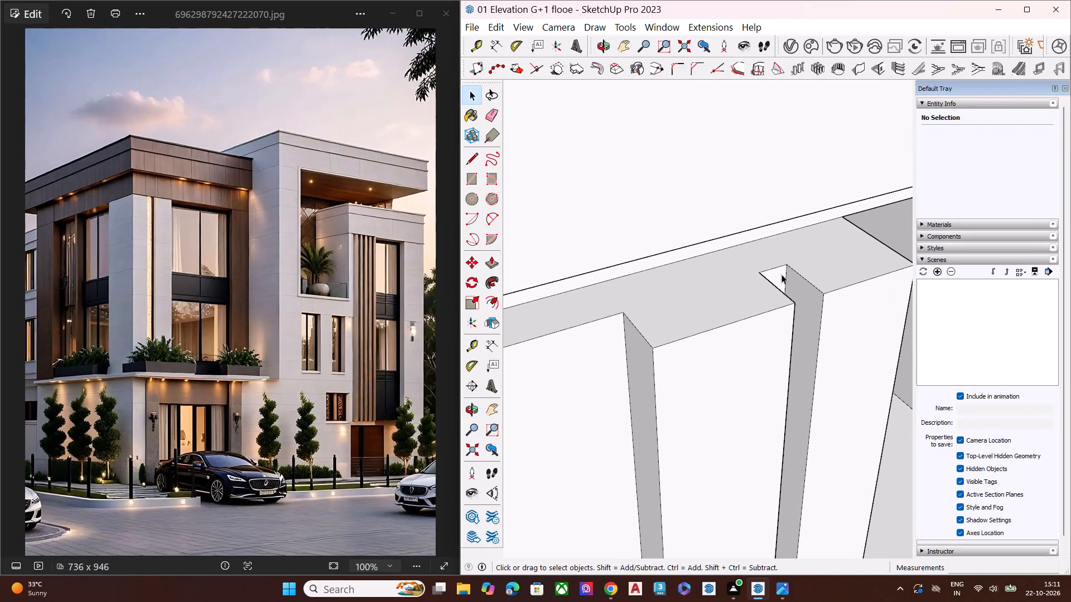
left_click(781, 274)
key("p")
left_click(781, 274)
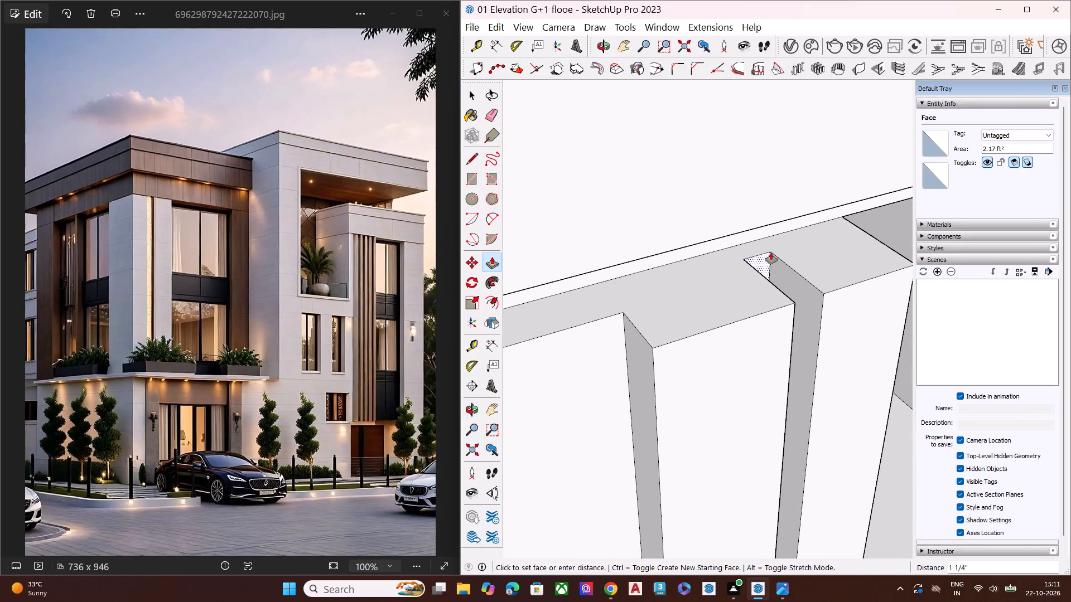
left_click(758, 237)
key("space")
Check the fins and the gap between them on the whole facade against the reference photo.
scroll(742, 278, "down", 8)
middle_click_drag(726, 308, 711, 123)
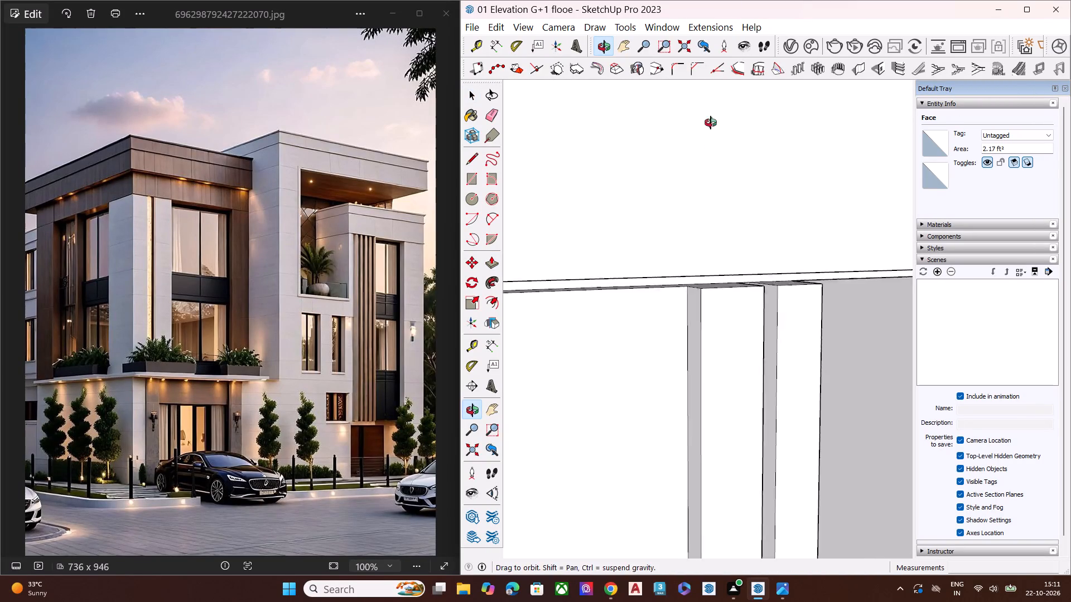
middle_click_drag(711, 123, 710, 92)
scroll(710, 91, "up", 1)
scroll(725, 154, "down", 5)
scroll(731, 178, "up", 2)
scroll(734, 181, "down", 3)
scroll(744, 183, "up", 1)
scroll(786, 162, "down", 3)
scroll(786, 162, "up", 1)
scroll(786, 162, "down", 19)
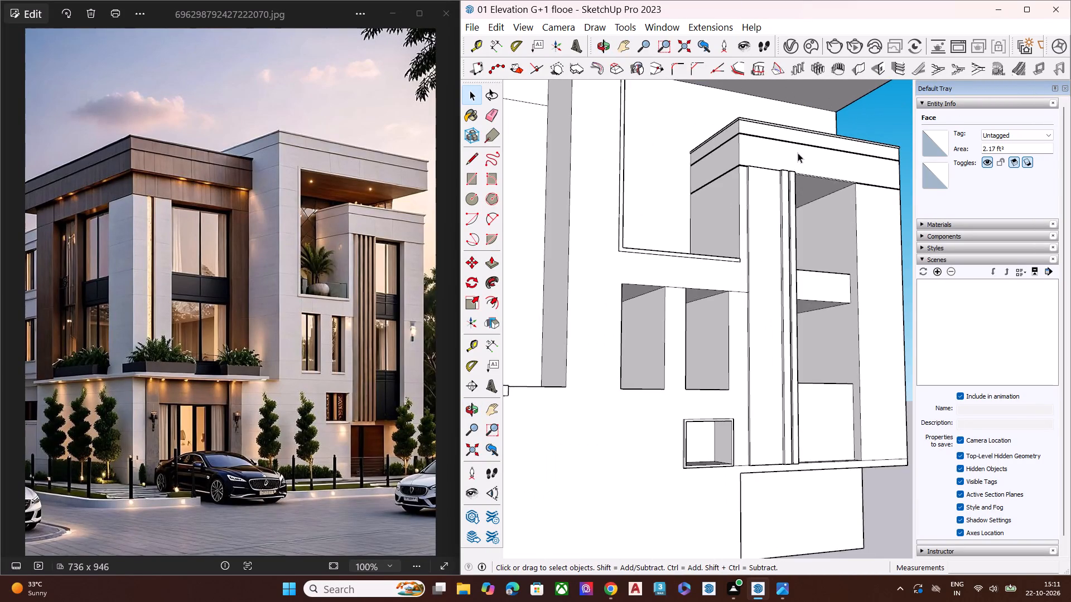
scroll(798, 167, "down", 3)
middle_click_drag(802, 214, 863, 221)
middle_click_drag(872, 240, 874, 261)
key("space")
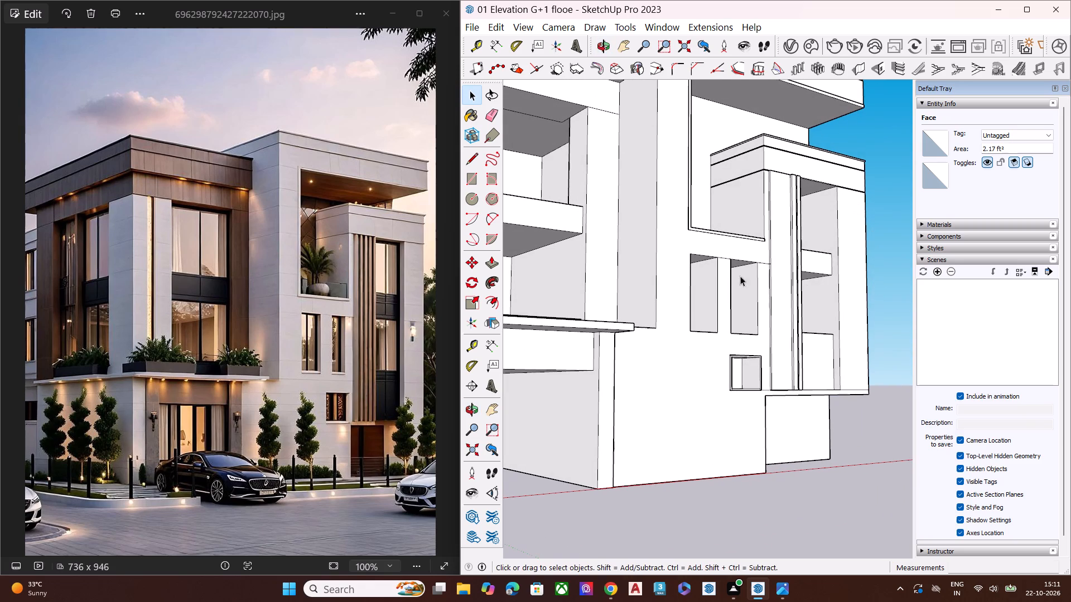
scroll(779, 242, "up", 4)
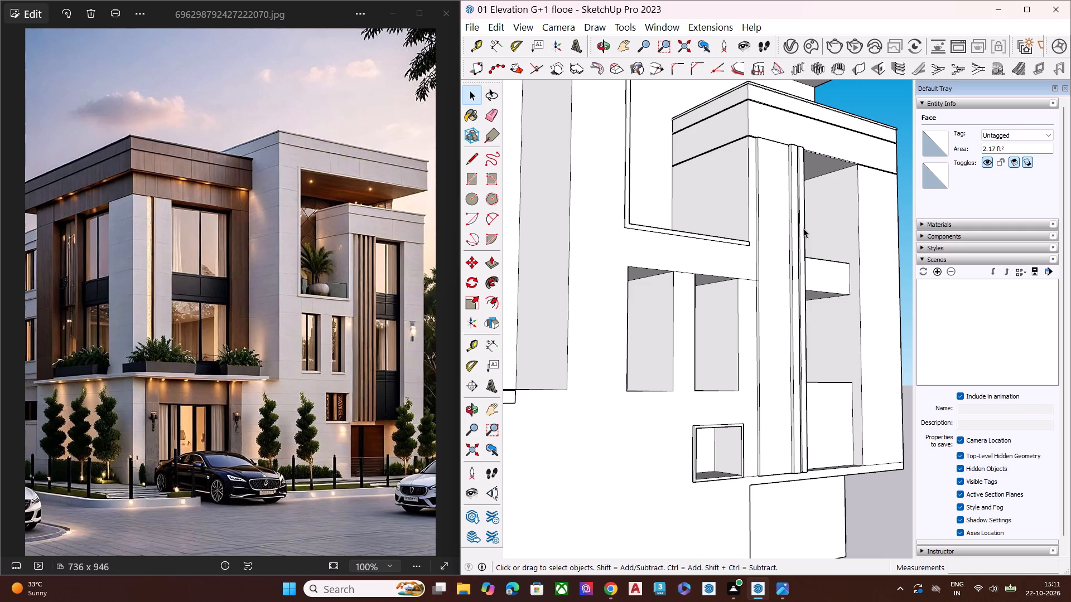
Draw a line about 6 1/8" long across the top of the wider fin to separate its top face from the panel's ledge.
middle_click_drag(790, 155, 795, 219)
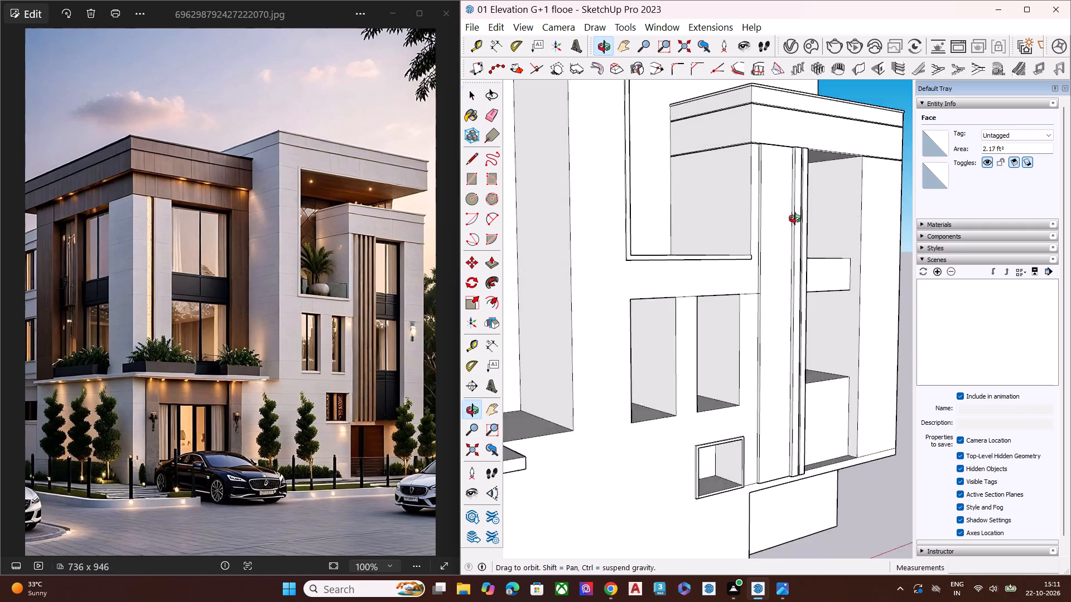
middle_click_drag(795, 219, 742, 429)
scroll(758, 295, "up", 7)
middle_click_drag(814, 213, 723, 370)
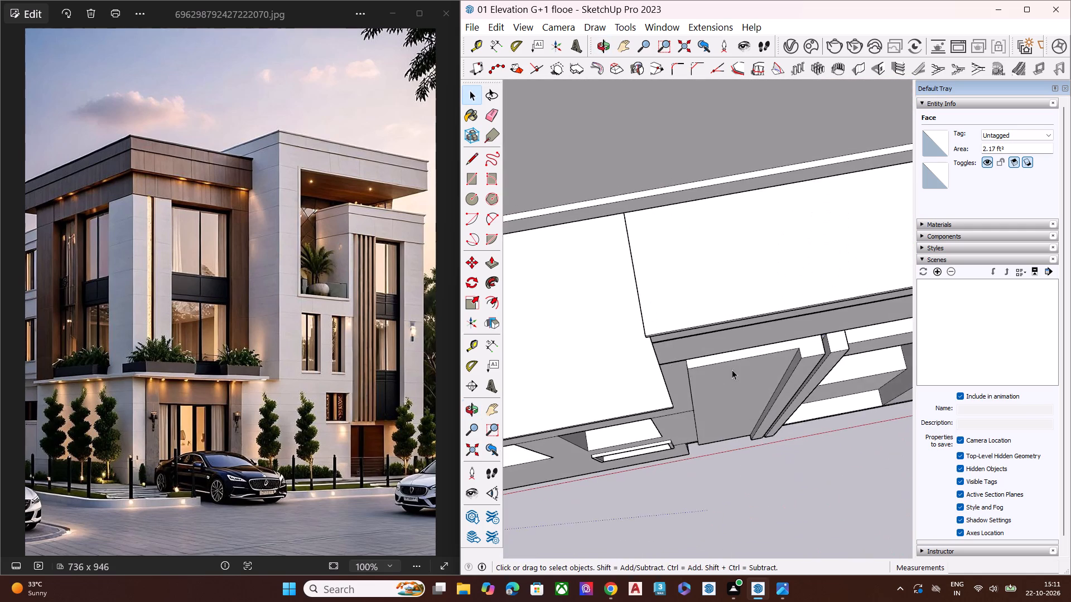
scroll(805, 366, "up", 6)
key("l")
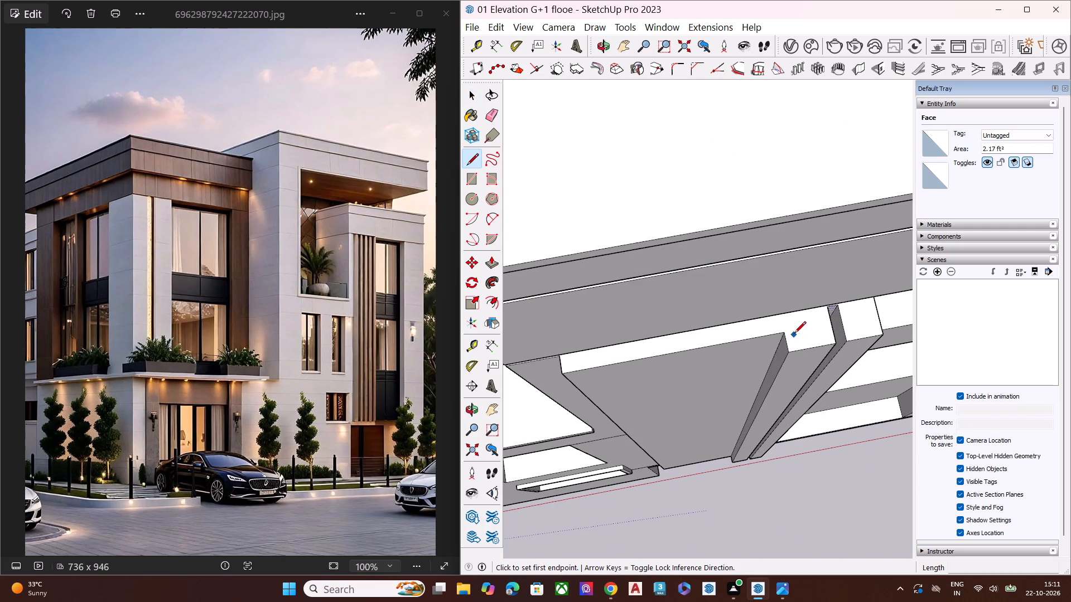
left_click(784, 333)
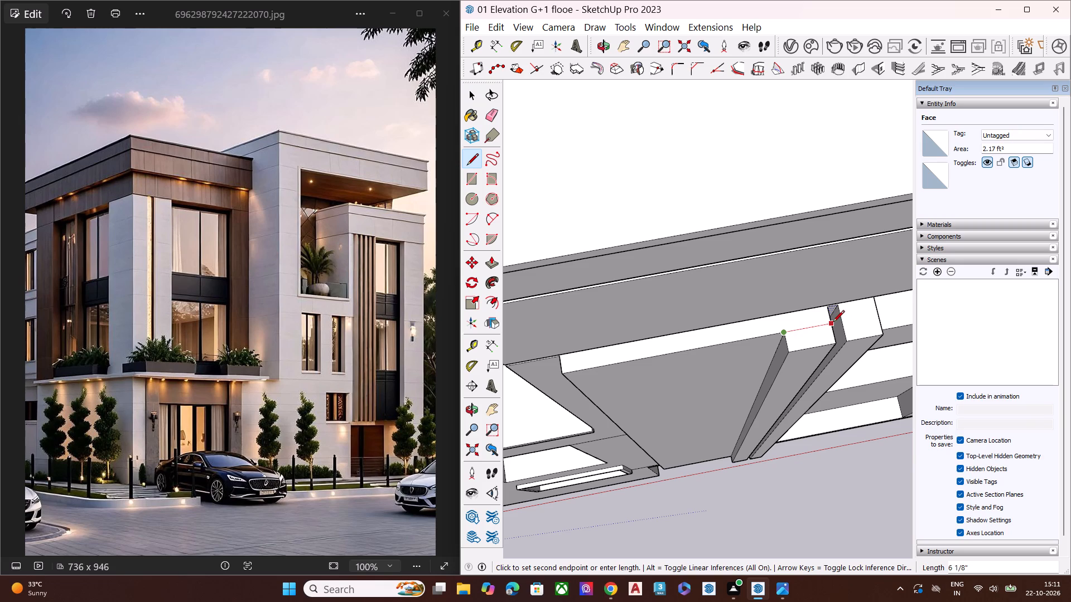
left_click(833, 323)
Select the wider fin's front, side and top faces together with their bounding edges.
key("space")
double_click(800, 375)
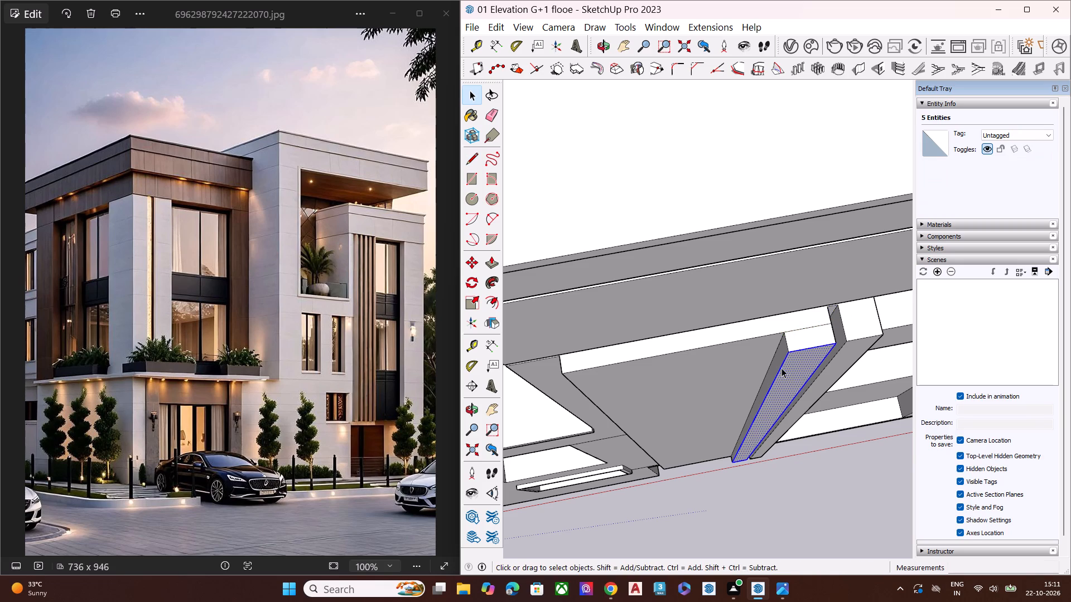
double_click(781, 355, "ctrl")
double_click(799, 343, "ctrl")
scroll(796, 357, "up", 2)
middle_click_drag(796, 357, 602, 349)
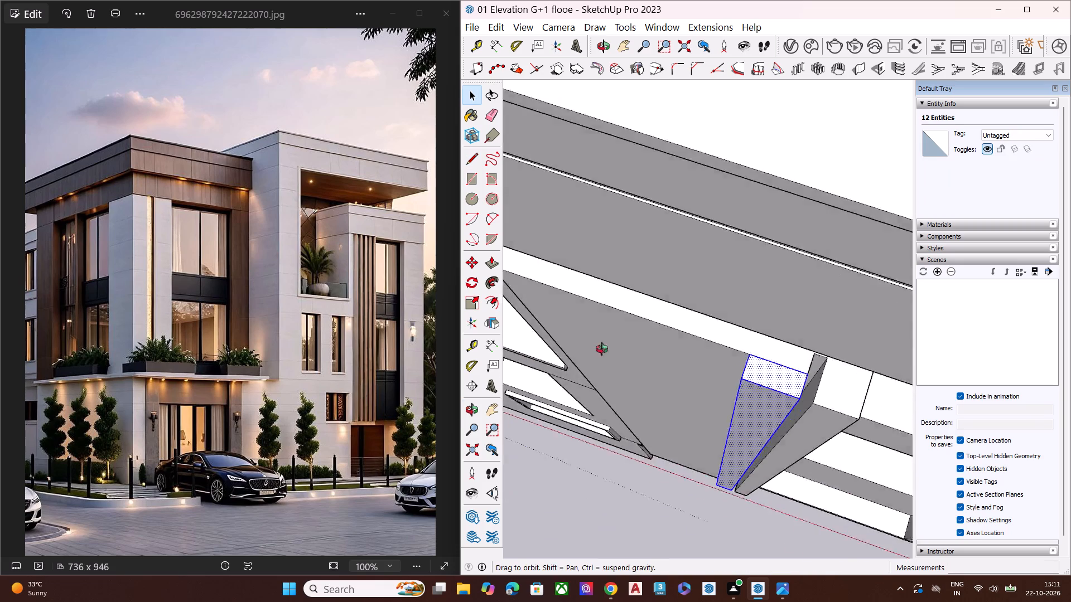
middle_click_drag(602, 349, 517, 259)
scroll(517, 259, "up", 2)
scroll(751, 373, "down", 5)
middle_click_drag(783, 394, 776, 372)
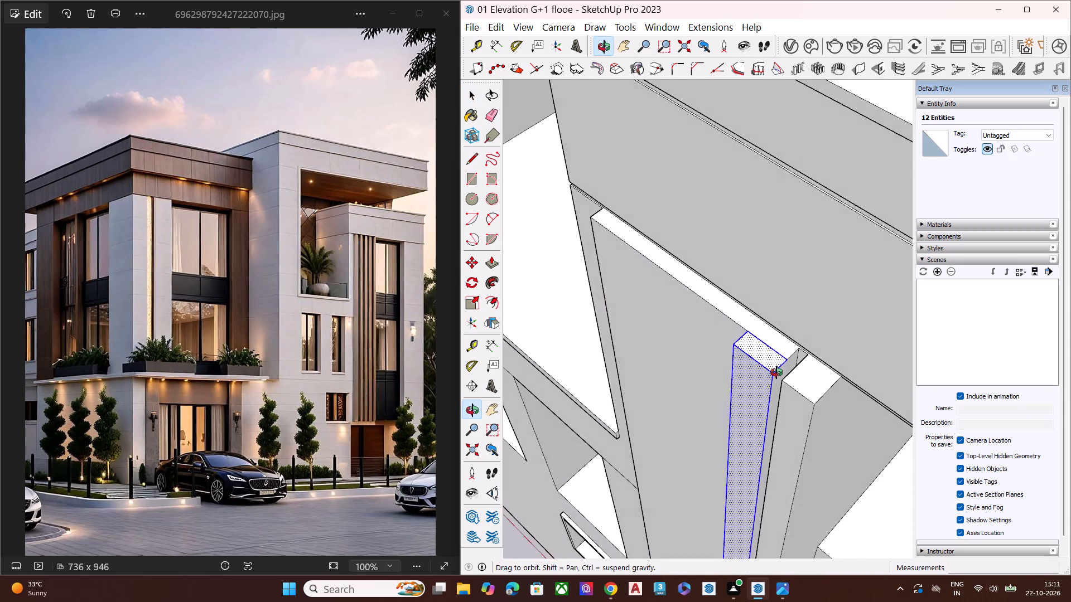
middle_click_drag(776, 372, 785, 358)
key("space")
Draw a line about 18' 11" long down the wider fin's gap-side face to split it from the deeper gap face.
key("l")
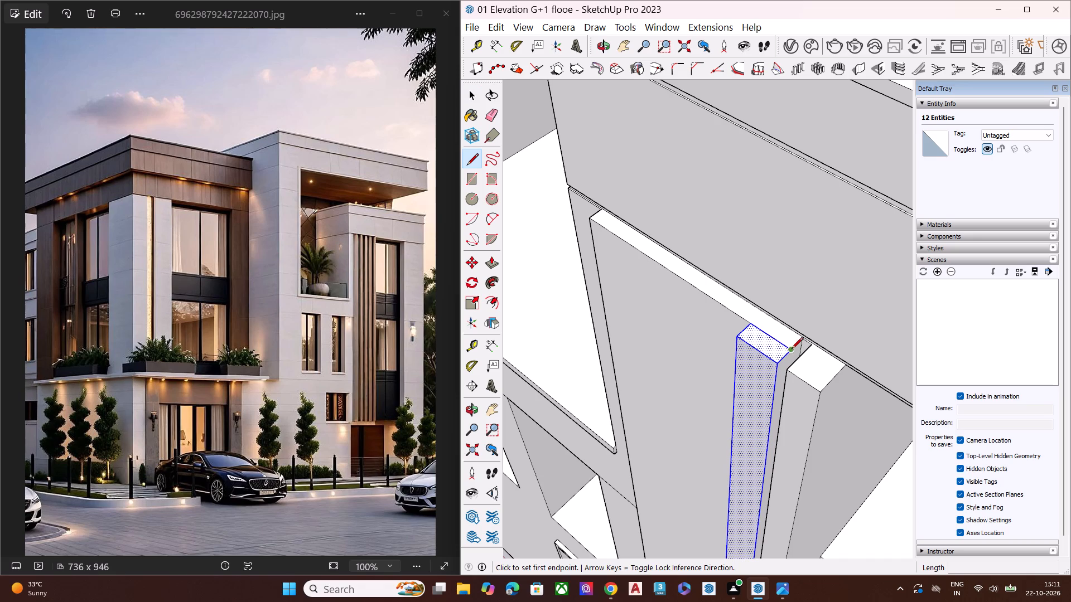
left_click(792, 349)
scroll(707, 370, "down", 10)
middle_click_drag(744, 392, 812, 197)
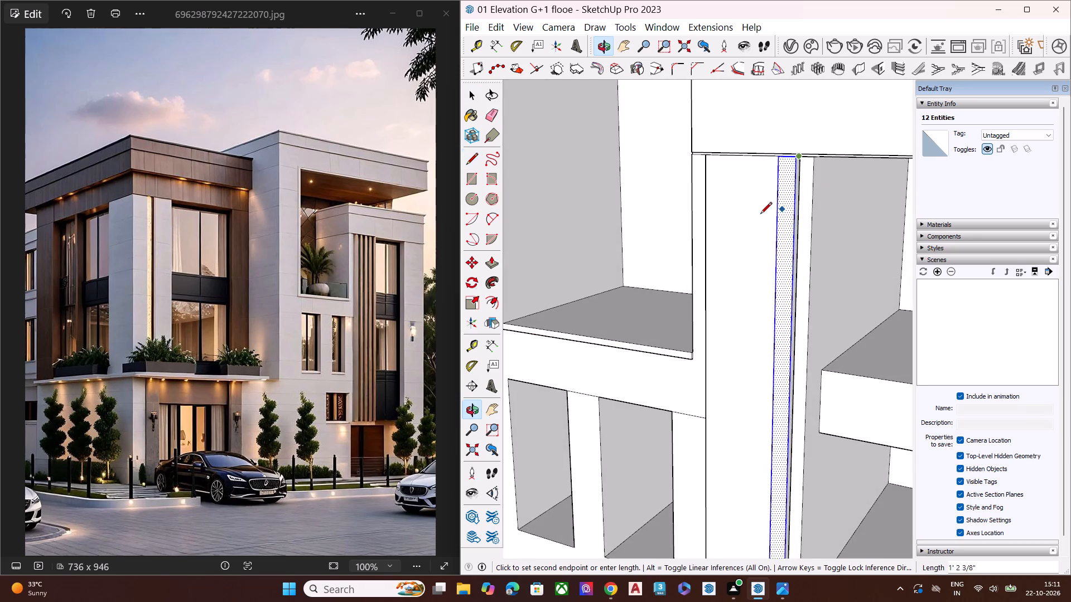
scroll(756, 217, "down", 4)
scroll(756, 217, "up", 1)
scroll(756, 217, "down", 5)
scroll(763, 229, "up", 1)
scroll(763, 232, "down", 5)
scroll(770, 408, "up", 6)
scroll(763, 456, "up", 10)
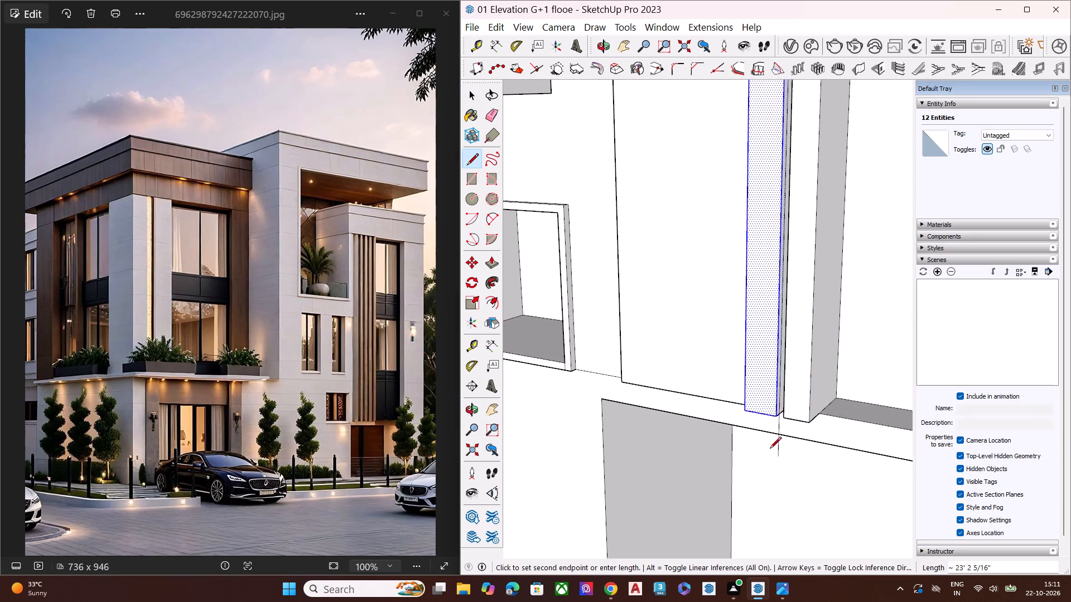
middle_click_drag(777, 417, 792, 230)
scroll(792, 251, "up", 3)
scroll(795, 279, "down", 1)
scroll(796, 281, "up", 4)
scroll(798, 289, "down", 4)
scroll(799, 290, "up", 3)
scroll(802, 306, "down", 1)
scroll(795, 337, "up", 2)
scroll(795, 337, "down", 1)
scroll(795, 337, "up", 3)
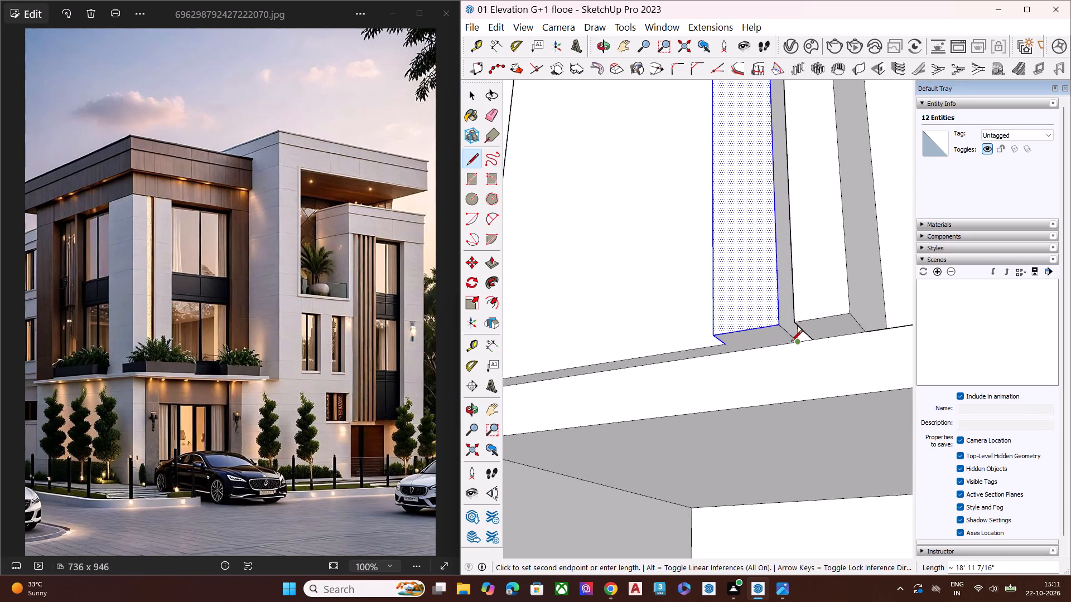
scroll(791, 342, "up", 1)
left_click(784, 331)
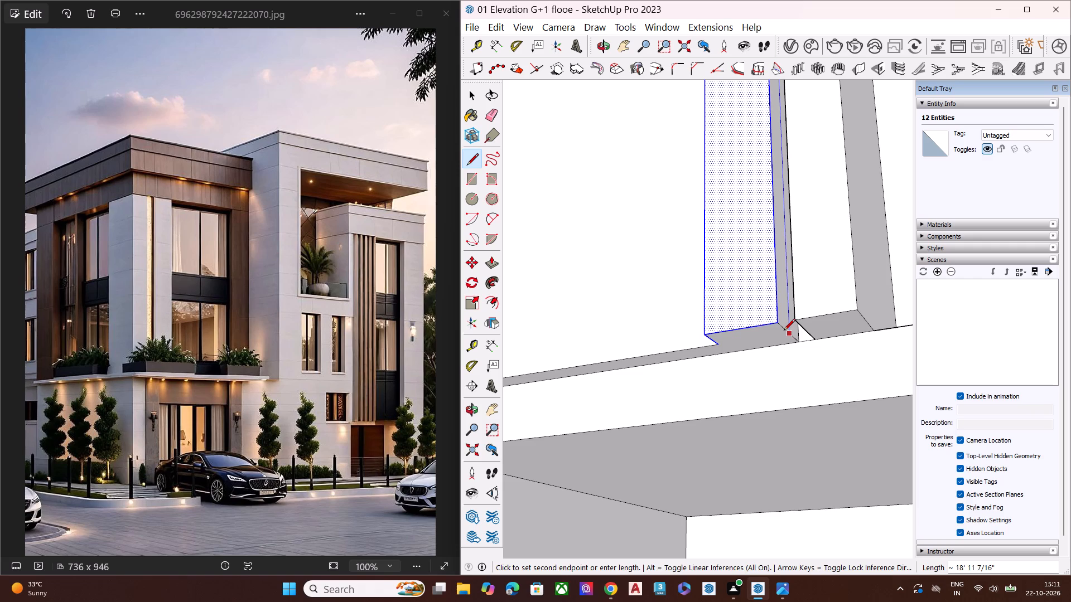
Draw a line across the underside of the wider fin to separate its bottom face from the panel's underside.
middle_click_drag(798, 331, 866, 264)
scroll(814, 321, "up", 5)
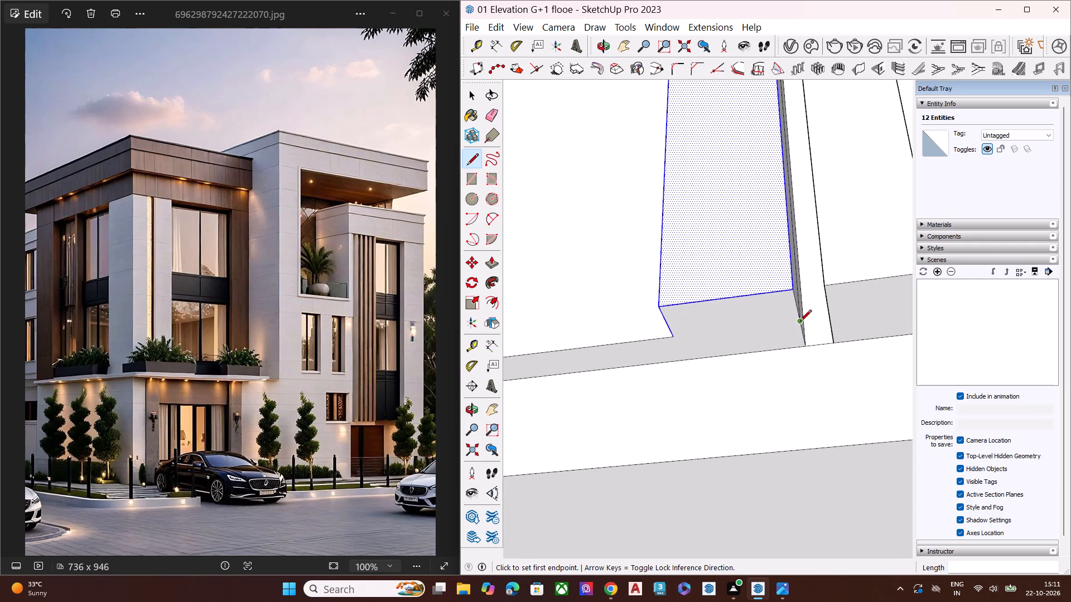
left_click(800, 322)
left_click(676, 334)
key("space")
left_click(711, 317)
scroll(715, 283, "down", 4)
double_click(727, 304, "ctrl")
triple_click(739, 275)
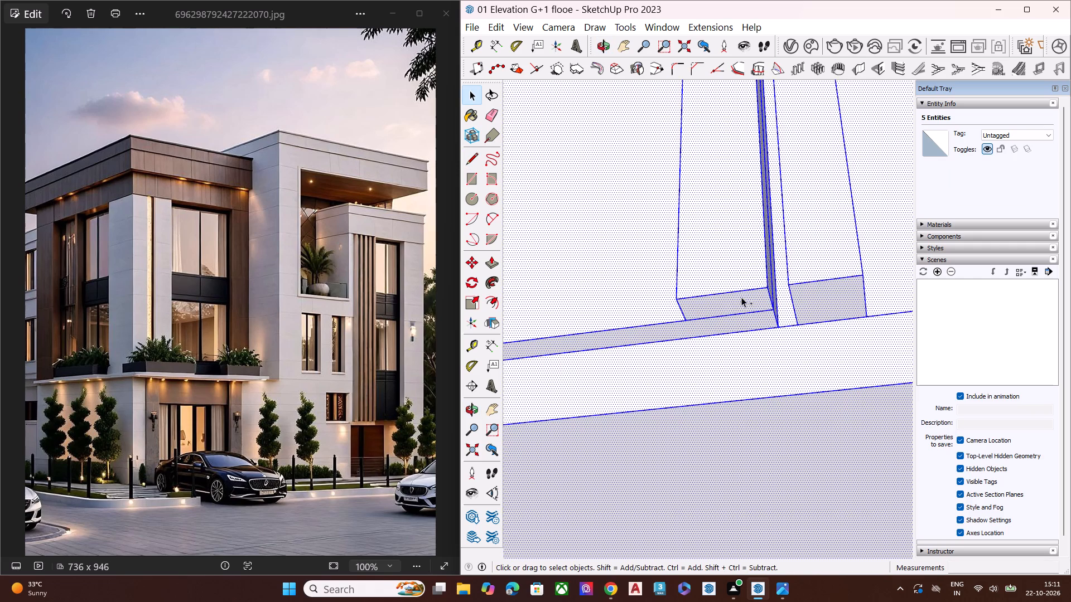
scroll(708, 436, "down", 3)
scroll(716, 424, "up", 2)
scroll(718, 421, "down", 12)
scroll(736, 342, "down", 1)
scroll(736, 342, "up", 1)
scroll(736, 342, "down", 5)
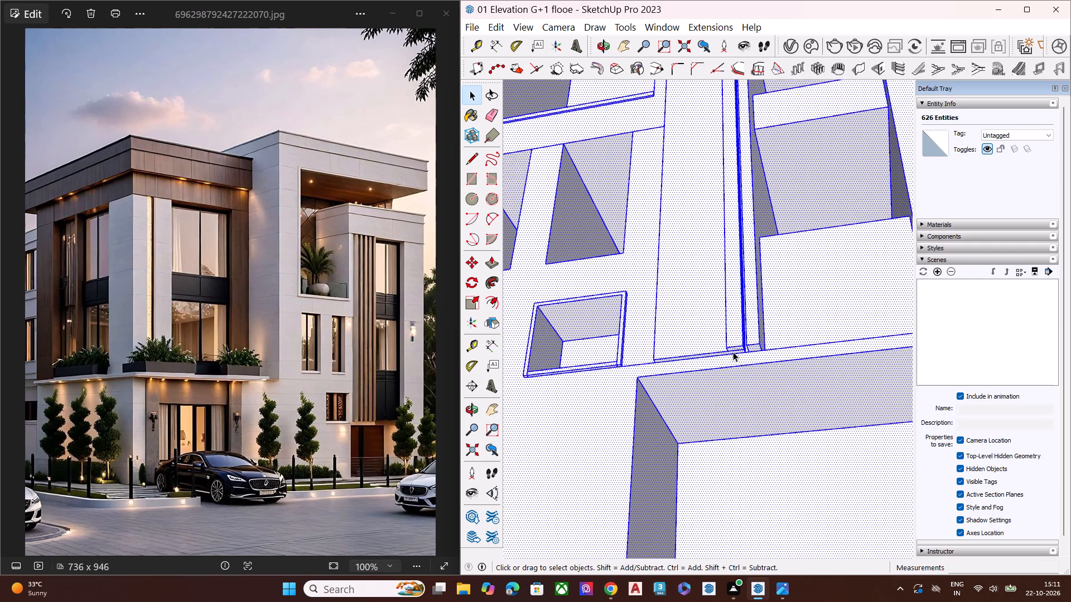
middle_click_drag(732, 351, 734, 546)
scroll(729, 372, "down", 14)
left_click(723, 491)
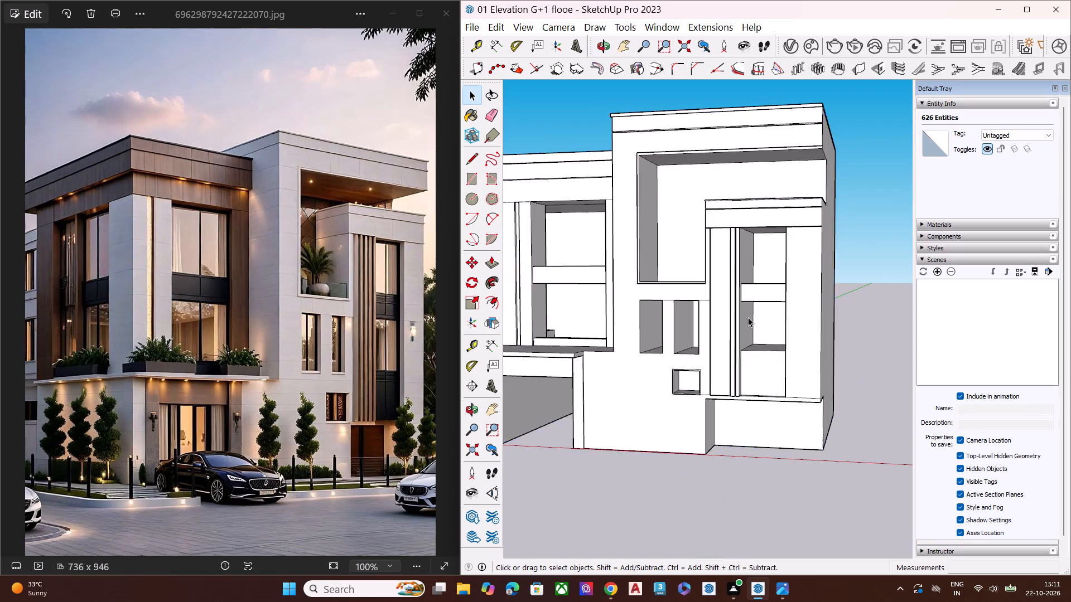
Copy the wider fin's front, top, both side and bottom faces with their edges about 7 3/4" along the panel, away from the deep gap.
scroll(744, 307, "up", 8)
scroll(732, 88, "down", 1)
scroll(732, 88, "up", 4)
scroll(732, 96, "down", 1)
scroll(728, 108, "up", 11)
scroll(713, 166, "up", 1)
middle_click_drag(711, 171, 696, 391)
scroll(696, 387, "up", 4)
scroll(698, 369, "down", 2)
scroll(698, 369, "up", 1)
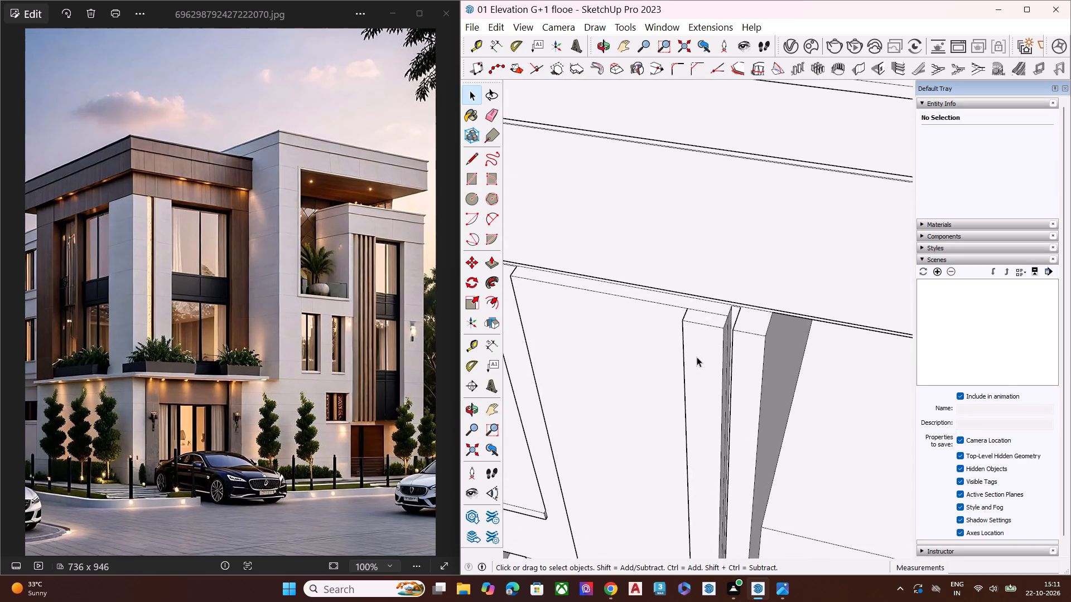
double_click(697, 357, "ctrl")
scroll(696, 319, "up", 1)
middle_click_drag(696, 319, 698, 375)
scroll(698, 375, "up", 6)
scroll(699, 355, "down", 1)
scroll(699, 355, "up", 2)
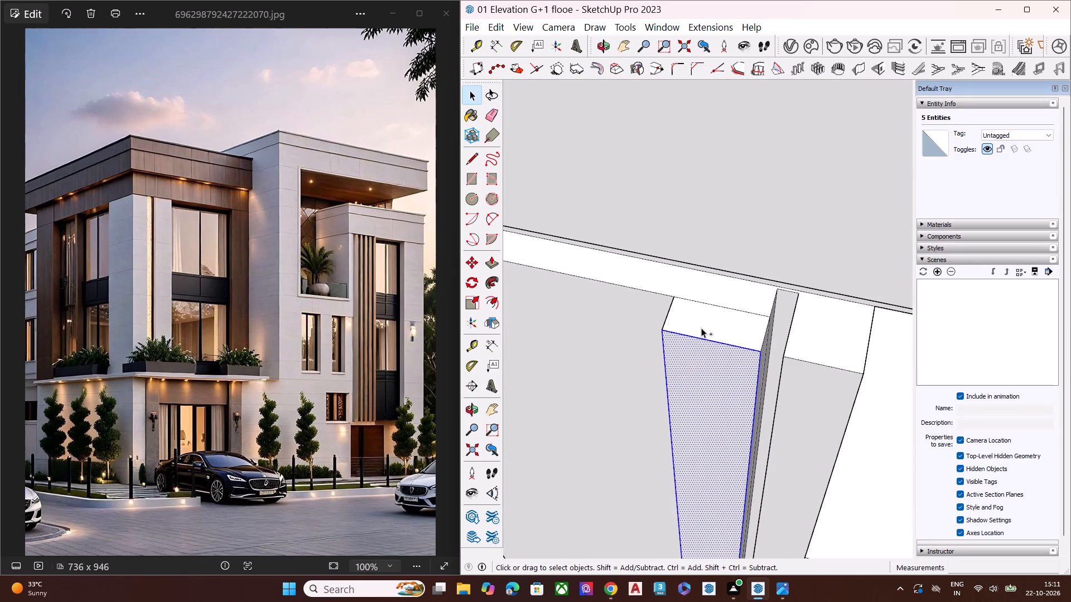
double_click(703, 321, "ctrl")
middle_click_drag(682, 348, 953, 285)
double_click(679, 365, "ctrl")
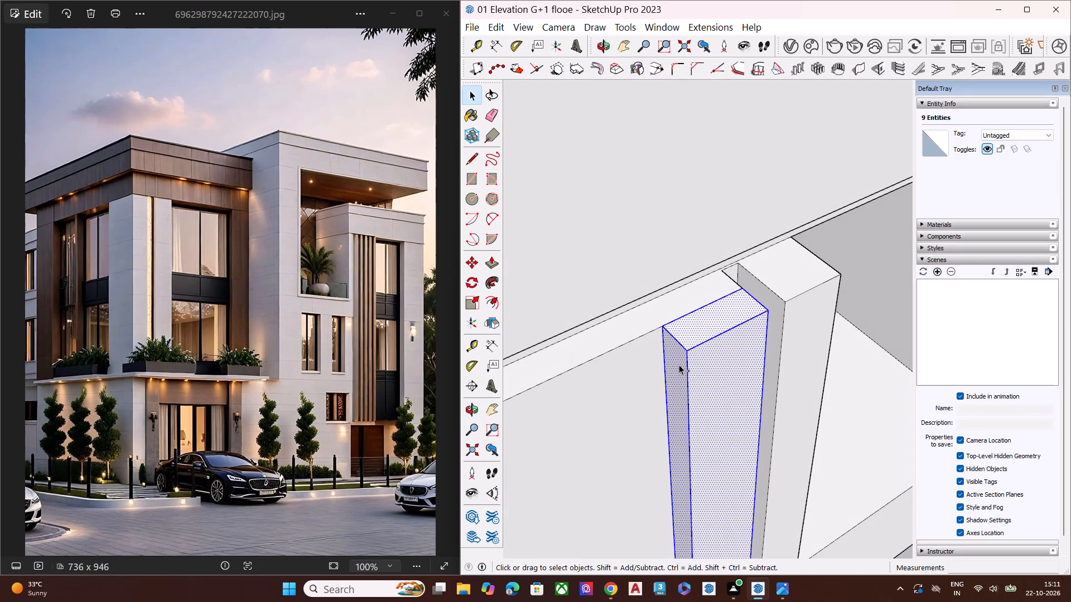
middle_click_drag(741, 350, 373, 342)
middle_click_drag(683, 374, 639, 342)
scroll(688, 336, "up", 4, "ctrl")
scroll(720, 344, "down", 1, "ctrl")
scroll(732, 348, "up", 1, "ctrl")
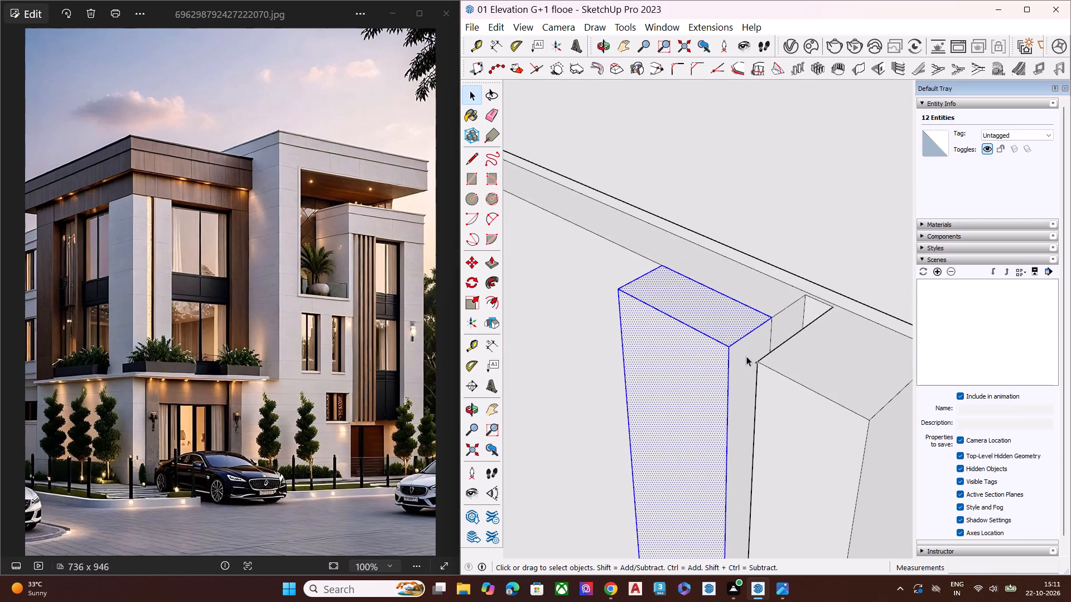
double_click(745, 357, "ctrl")
scroll(647, 348, "down", 20)
scroll(647, 348, "down", 1)
scroll(733, 341, "down", 5)
scroll(736, 338, "up", 1)
scroll(737, 337, "down", 3)
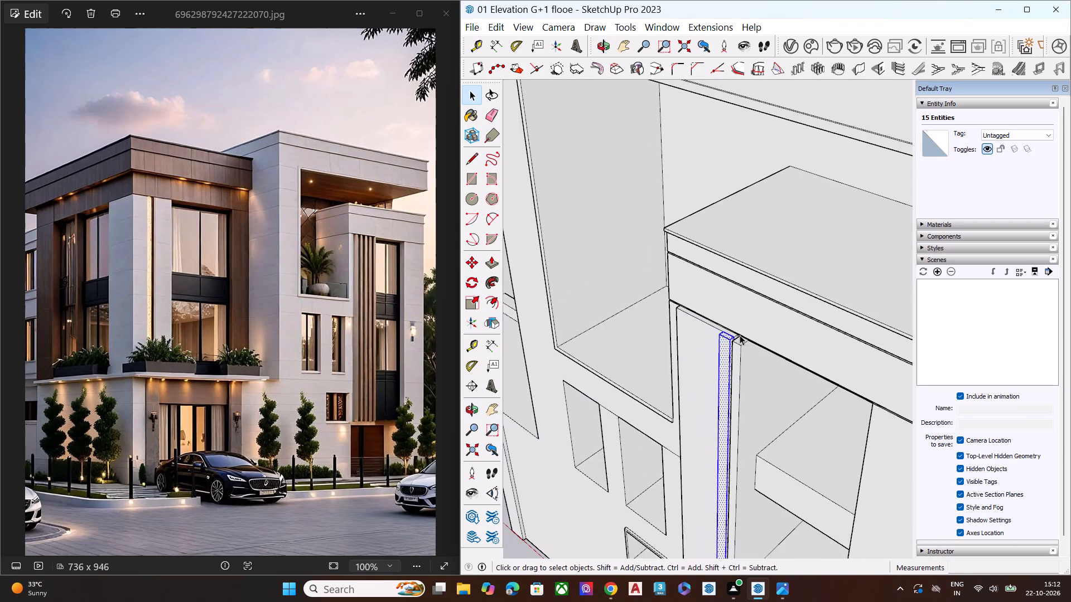
scroll(736, 335, "up", 1)
scroll(736, 335, "down", 2)
scroll(736, 335, "up", 1)
scroll(736, 335, "down", 12)
scroll(728, 439, "up", 3)
scroll(728, 444, "down", 1)
scroll(729, 445, "up", 1)
scroll(729, 446, "down", 2)
scroll(730, 447, "up", 3)
middle_click_drag(729, 443, 768, 223)
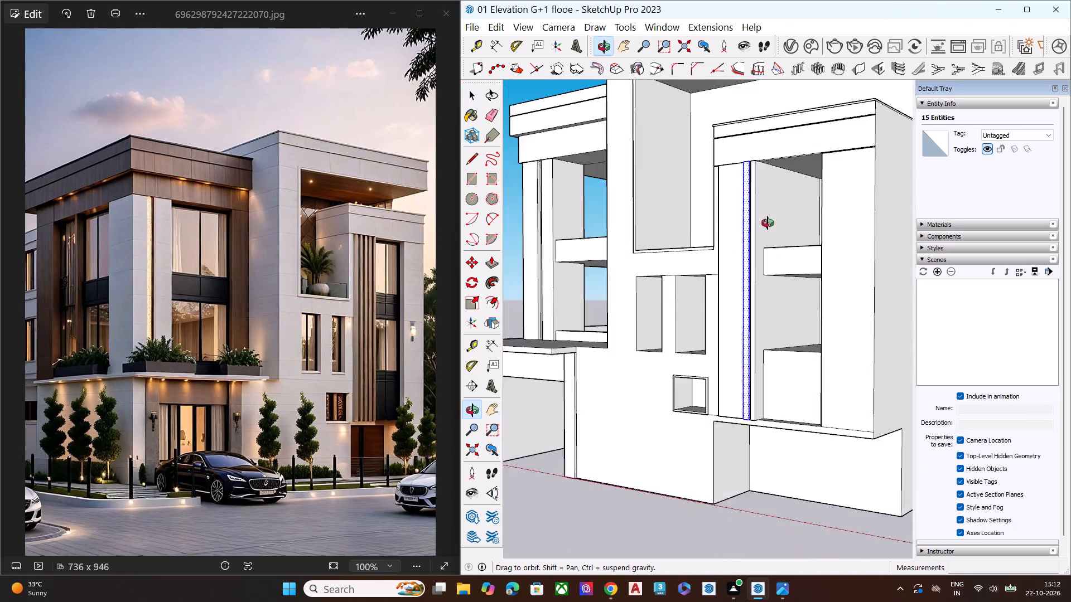
middle_click_drag(768, 223, 768, 217)
scroll(747, 350, "up", 2)
scroll(749, 390, "down", 4)
scroll(749, 390, "up", 6)
middle_click_drag(755, 383, 744, 249)
scroll(745, 251, "up", 9)
scroll(760, 396, "up", 2)
scroll(760, 390, "down", 1)
scroll(761, 388, "up", 6)
scroll(761, 379, "down", 1)
scroll(761, 379, "up", 1)
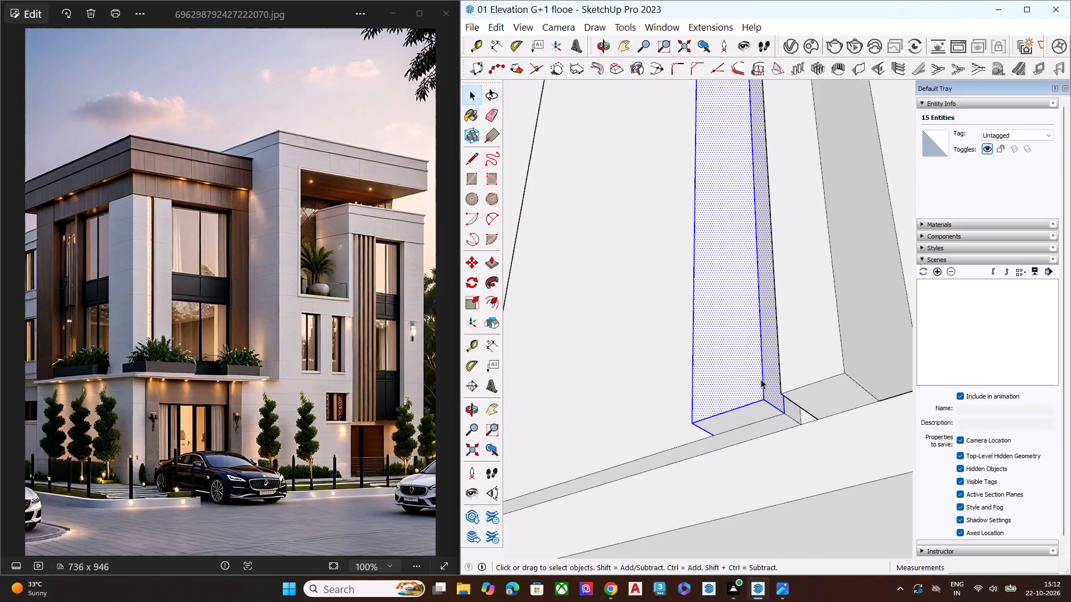
double_click(756, 412, "ctrl")
key("m")
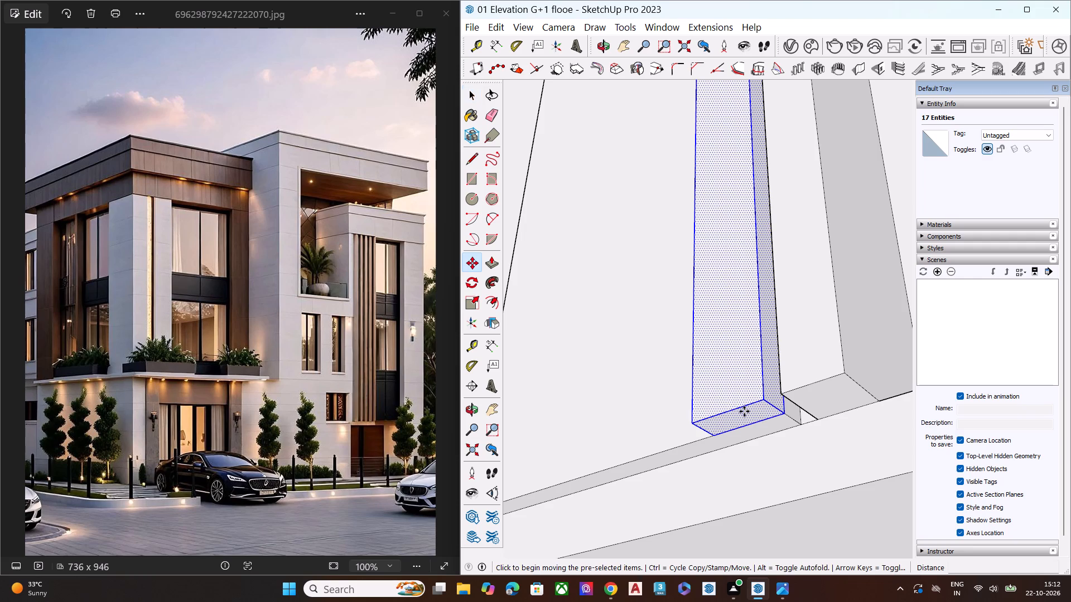
left_click(785, 415)
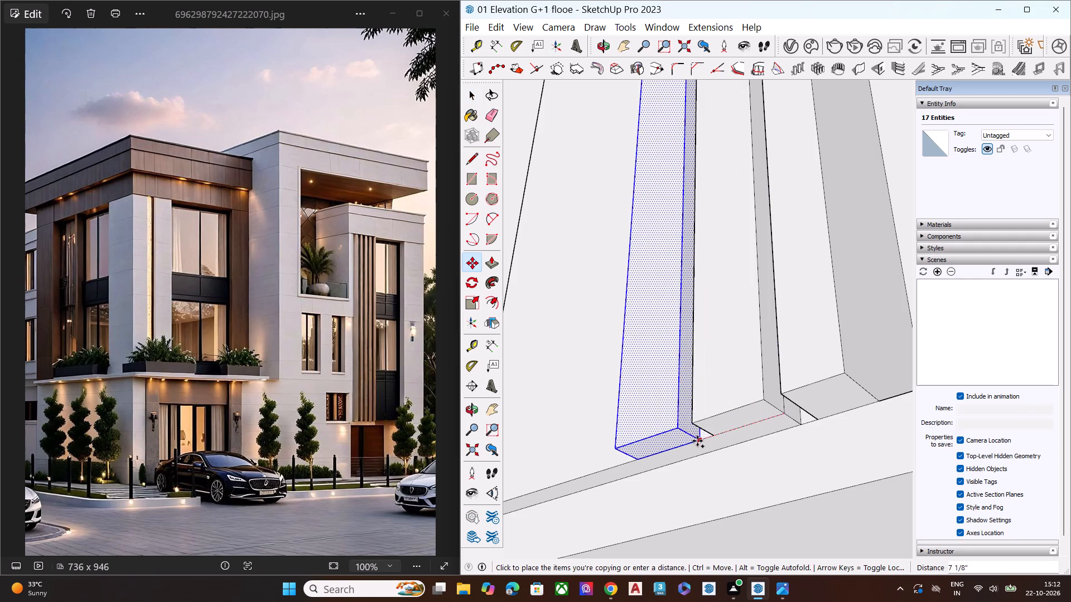
middle_click_drag(694, 443, 845, 462)
scroll(696, 443, "up", 1)
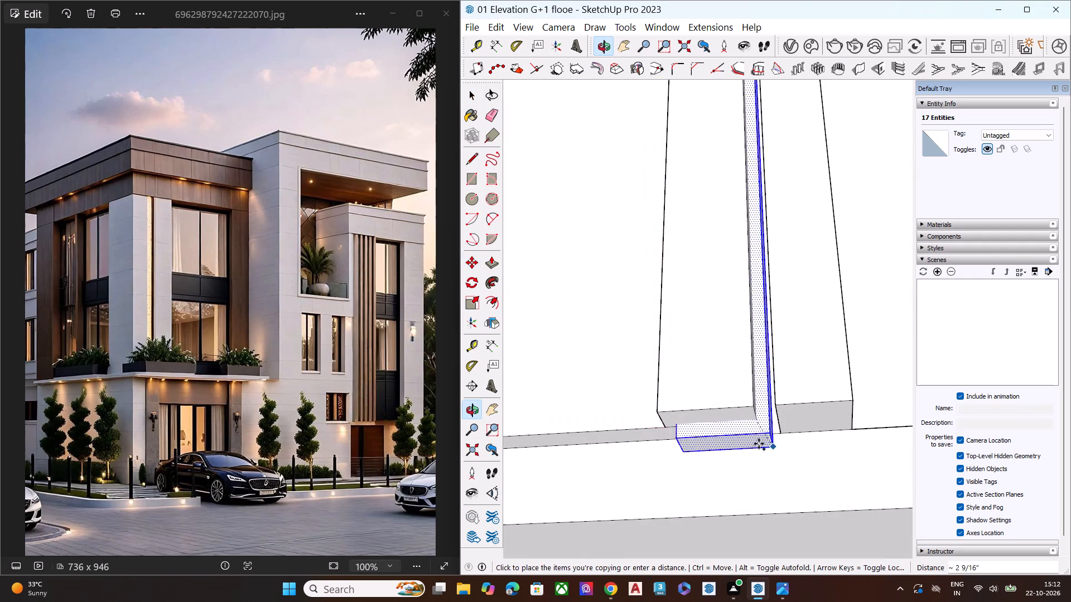
scroll(638, 435, "up", 4)
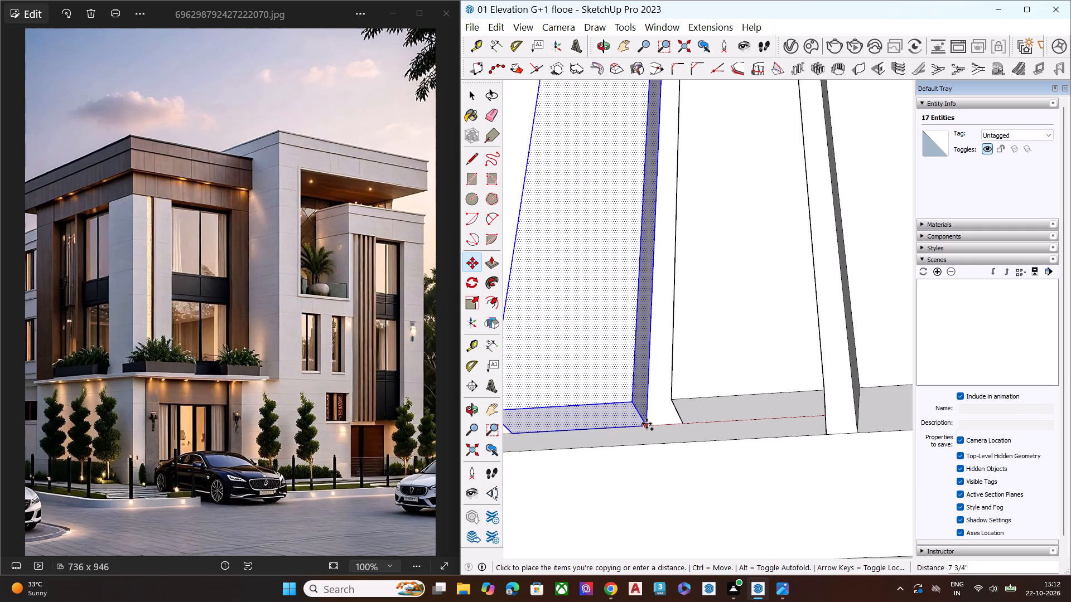
left_click(647, 424)
Copy the new fin again about 7 1/4" farther along the panel, leaving a narrow gap between them.
scroll(686, 370, "down", 3)
scroll(705, 366, "up", 3)
scroll(744, 368, "down", 2)
scroll(751, 370, "up", 1)
scroll(752, 370, "down", 2)
middle_click_drag(626, 334, 669, 407)
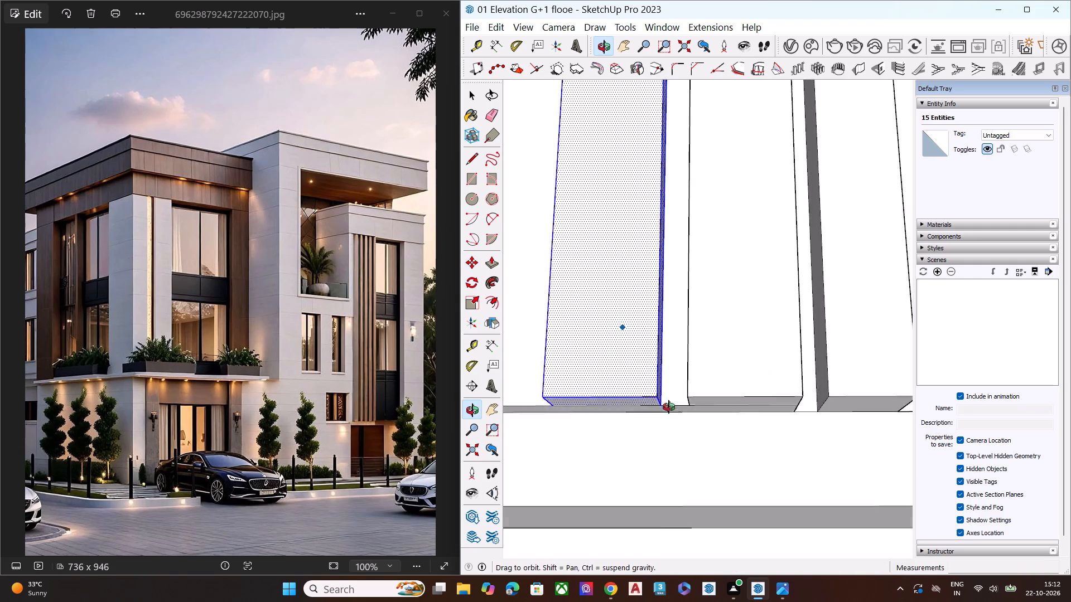
middle_click_drag(669, 407, 669, 408)
scroll(671, 416, "down", 1)
scroll(659, 376, "up", 2)
scroll(662, 385, "down", 3)
scroll(662, 386, "up", 9)
scroll(659, 423, "down", 1)
scroll(659, 423, "up", 1)
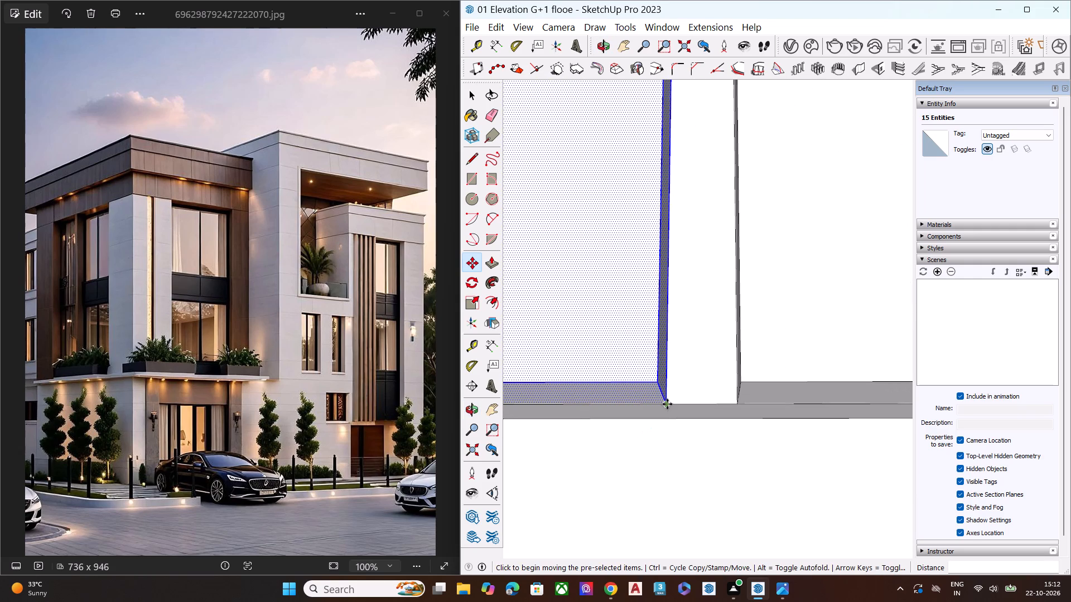
left_click(667, 404)
scroll(636, 384, "down", 9)
scroll(823, 326, "down", 9)
scroll(694, 357, "up", 2)
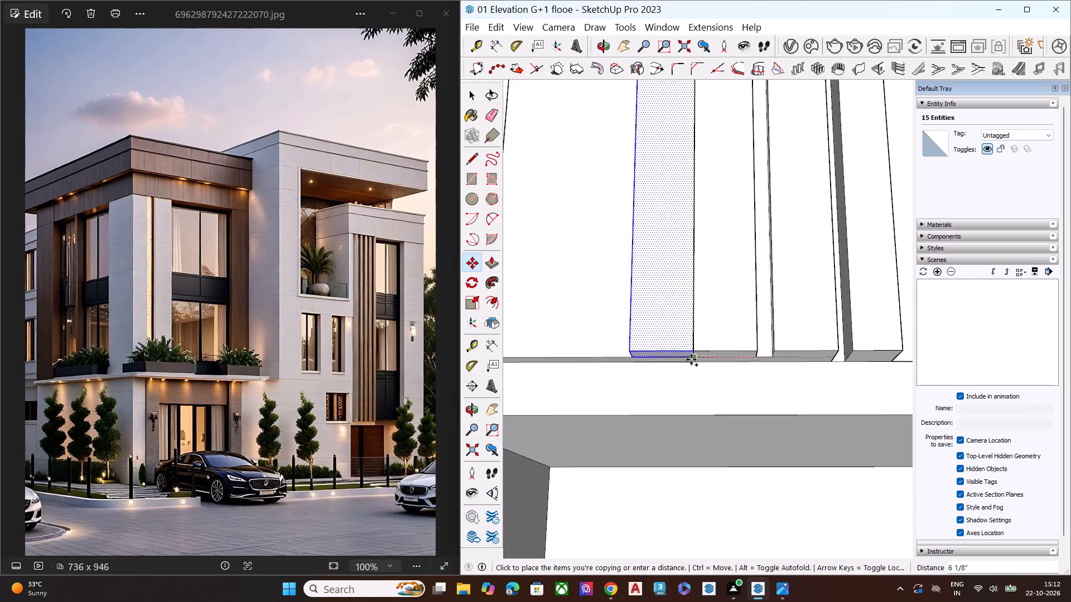
scroll(691, 360, "up", 12)
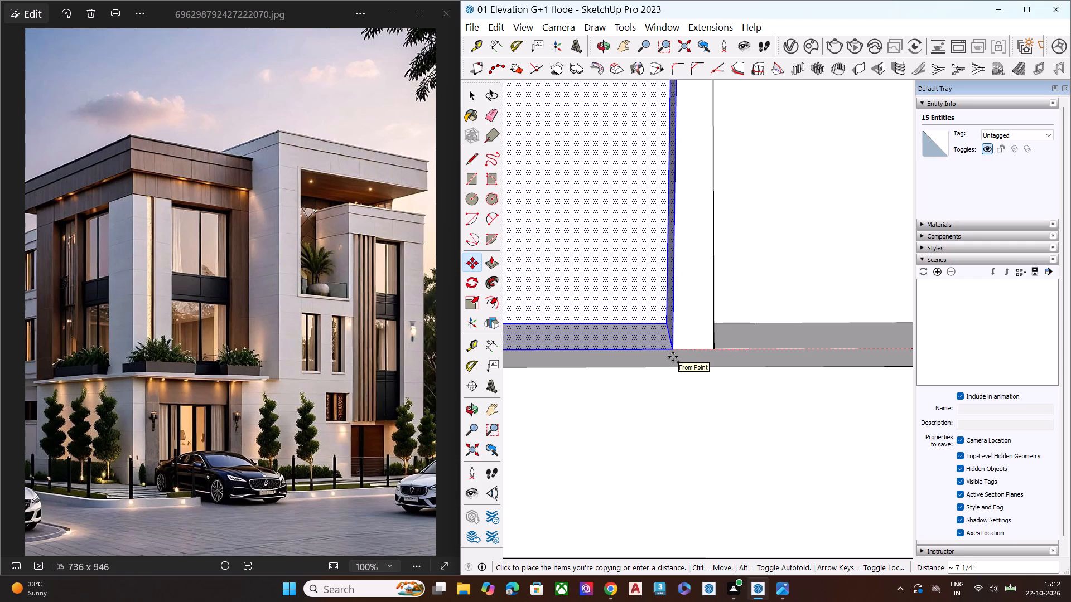
left_click(673, 357)
Copy the latest fin another 7 5/16" or so along the panel, leaving a similar narrow gap.
left_click(672, 351)
scroll(694, 343, "down", 2)
scroll(710, 344, "up", 1)
scroll(717, 345, "down", 1)
scroll(741, 346, "up", 2)
scroll(744, 346, "down", 5)
scroll(838, 303, "down", 10)
scroll(863, 321, "up", 1)
scroll(863, 323, "down", 4)
scroll(693, 334, "up", 7)
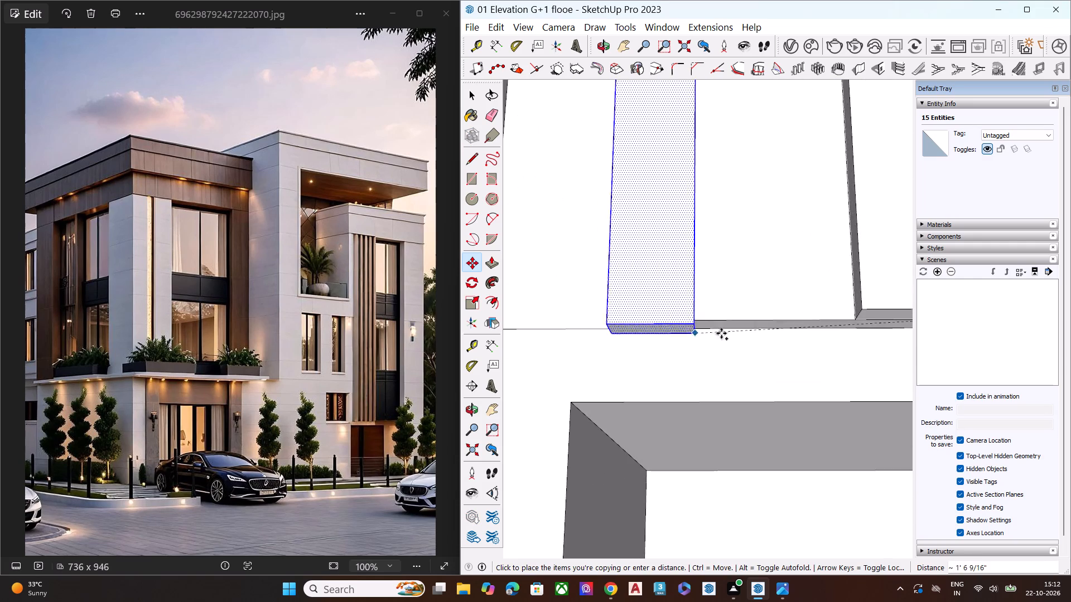
scroll(756, 320, "down", 1)
scroll(818, 317, "up", 3)
scroll(818, 317, "down", 1)
scroll(818, 317, "up", 3)
scroll(818, 317, "down", 2)
scroll(818, 317, "up", 2)
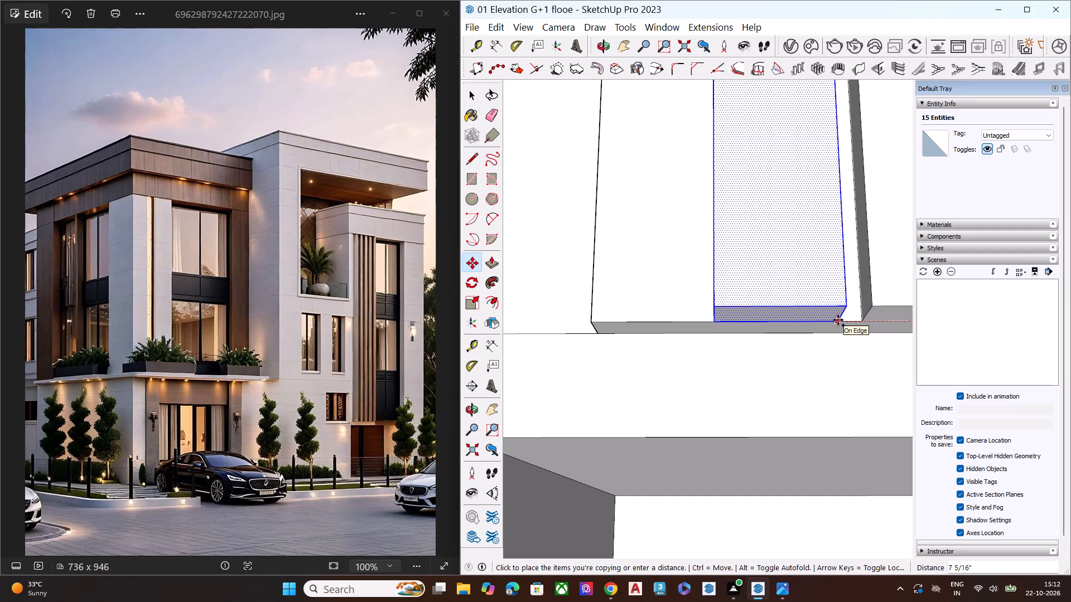
left_click(838, 320)
Copy the latest fin about 6 9/16" to the panel's outer edge beside the small windows.
left_click(837, 322)
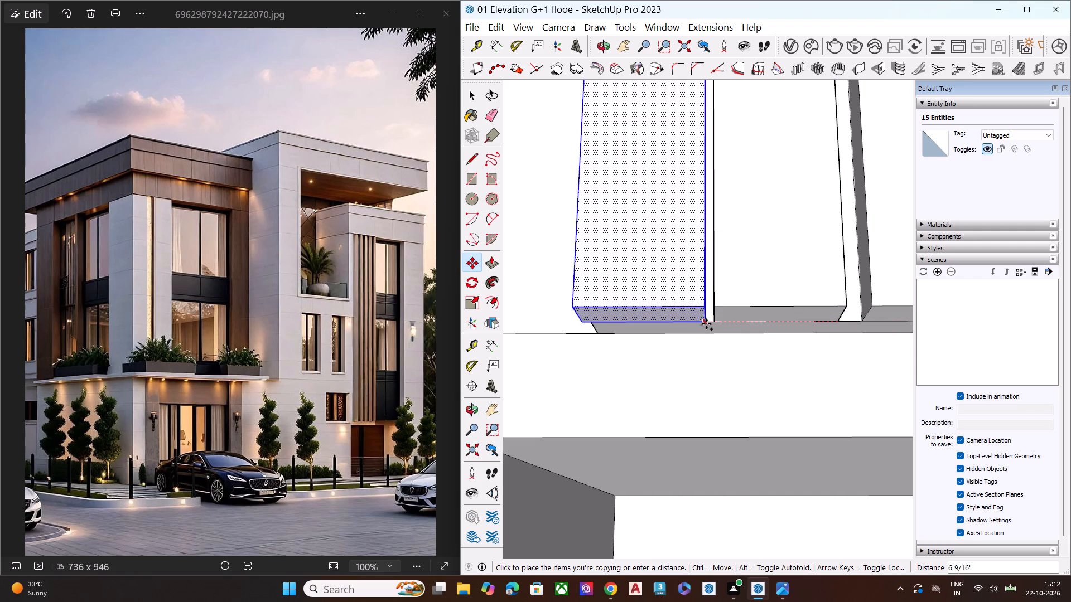
left_click(704, 324)
key("space")
Check the row of vertical fins on the projecting bay against the reference photo.
scroll(709, 331, "down", 6)
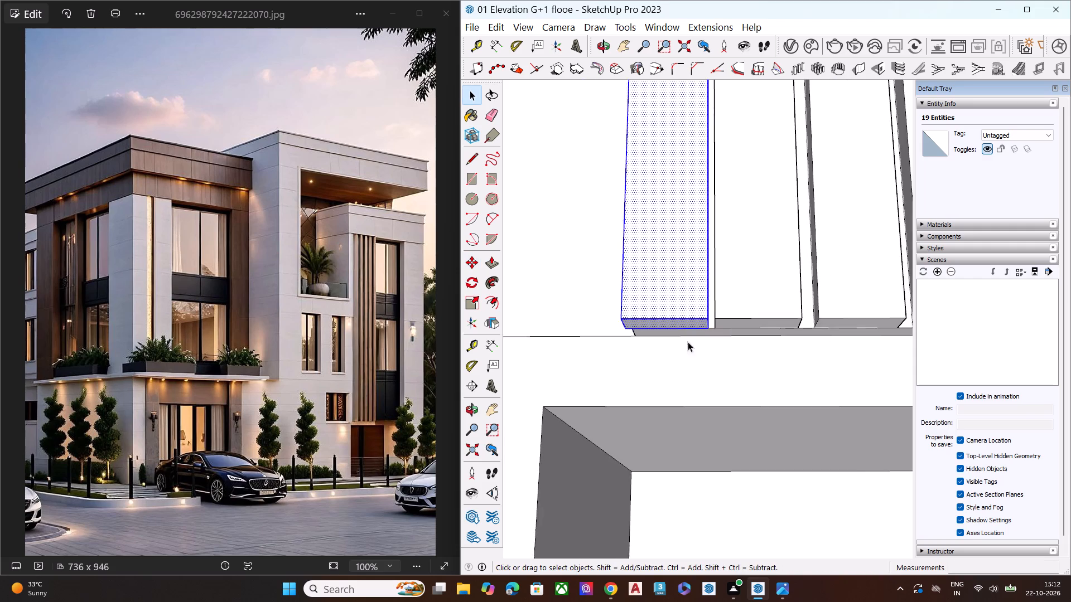
scroll(688, 342, "down", 3)
scroll(694, 361, "up", 3)
scroll(697, 365, "down", 1)
scroll(697, 367, "up", 1)
scroll(699, 378, "down", 2)
scroll(650, 371, "down", 13)
scroll(654, 386, "up", 1)
scroll(654, 387, "down", 7)
middle_click_drag(669, 294, 810, 409)
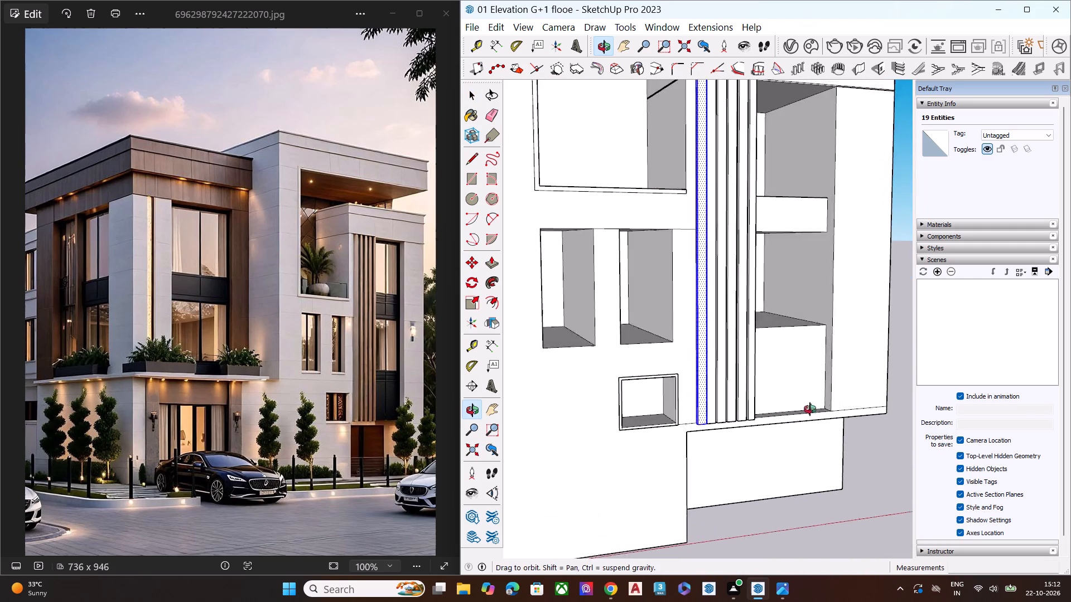
Push in the backing panel's exposed narrow side face beside the outermost fin near the small windows, up to the fin's edge.
middle_click_drag(810, 409, 833, 405)
scroll(699, 419, "up", 8)
middle_click_drag(765, 388, 790, 319)
scroll(785, 327, "up", 6)
scroll(738, 404, "down", 1)
scroll(737, 404, "up", 2)
scroll(742, 413, "down", 1)
middle_click_drag(746, 410, 754, 406)
scroll(748, 409, "up", 2)
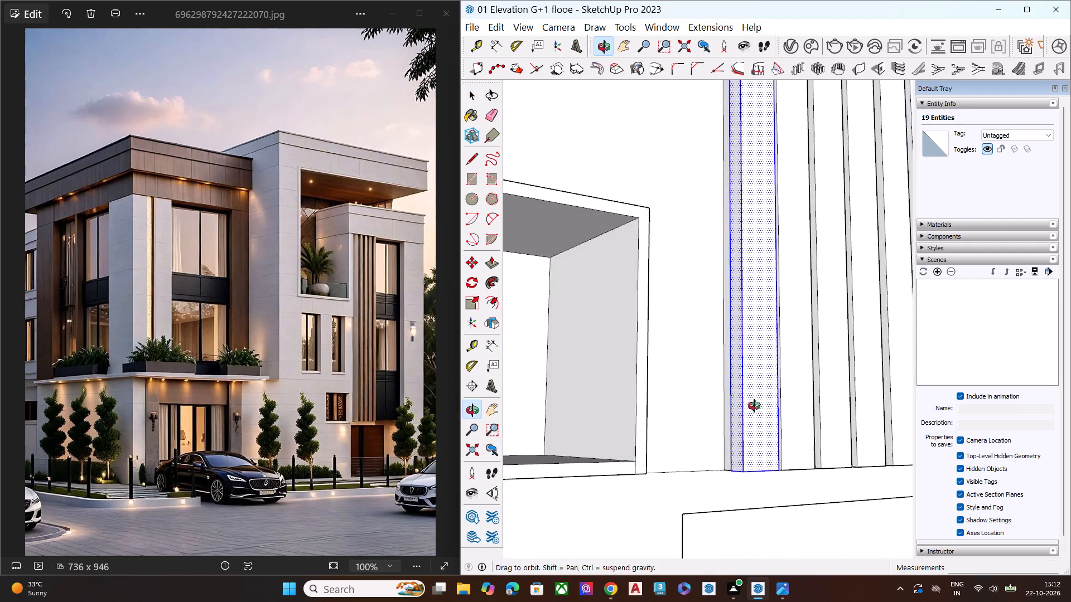
middle_click_drag(754, 406, 766, 399)
scroll(754, 406, "up", 8)
middle_click_drag(731, 413, 787, 389)
left_click(699, 432)
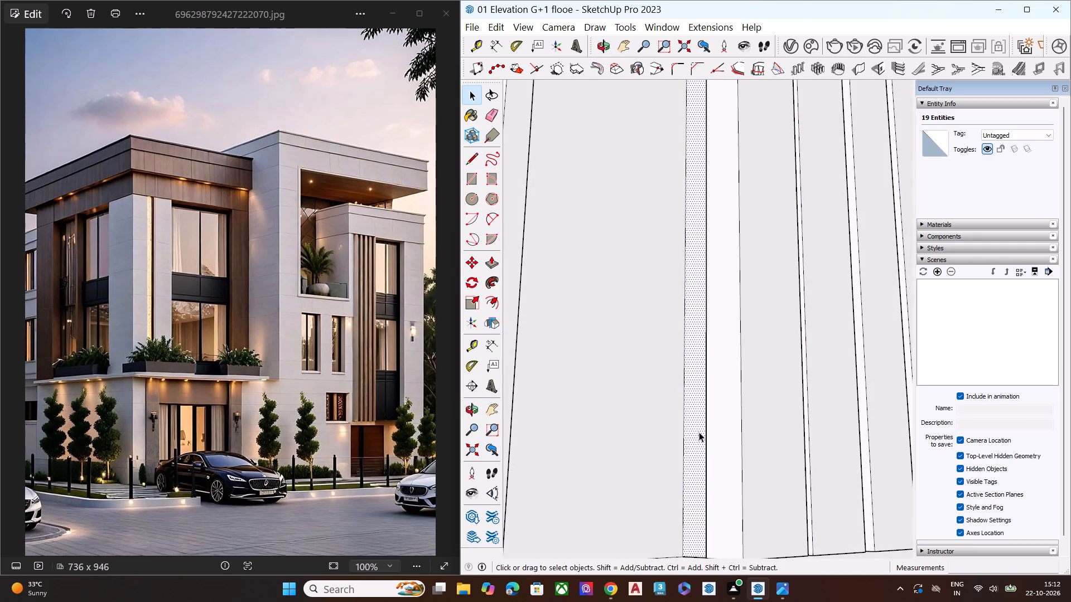
key("p")
left_click(698, 432)
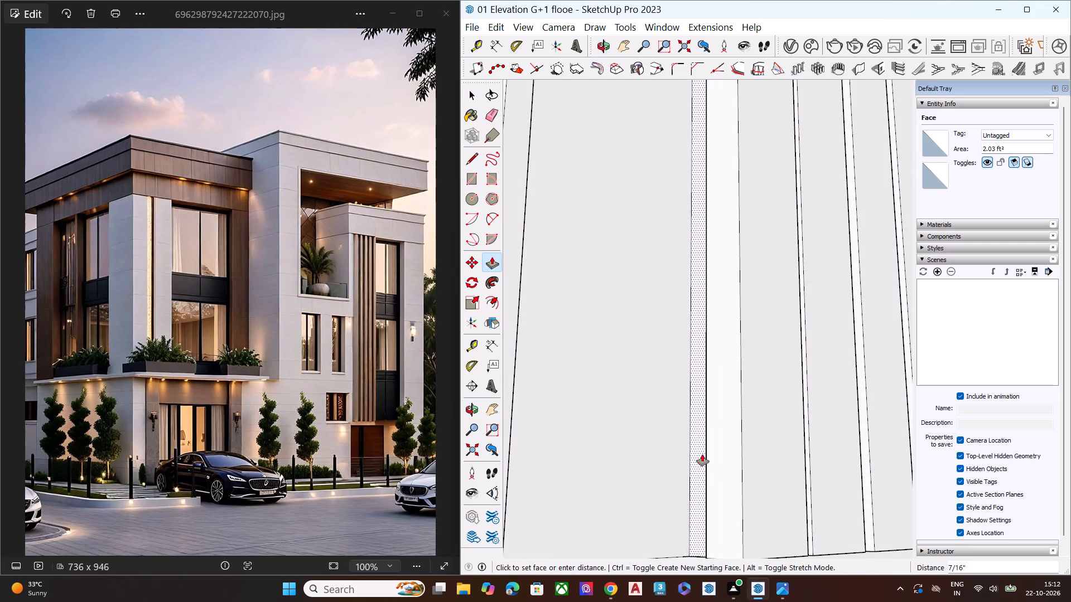
left_click(706, 475)
key("space")
Widen the gap beside the outermost fin by pushing in the neighbouring fin's facing side by roughly 3/16".
middle_click_drag(711, 443, 667, 252)
scroll(748, 491, "up", 3)
scroll(586, 404, "down", 2)
scroll(583, 405, "up", 2)
scroll(583, 405, "down", 6)
middle_click_drag(770, 417, 576, 398)
scroll(659, 389, "down", 8)
scroll(641, 409, "up", 1)
scroll(641, 409, "down", 8)
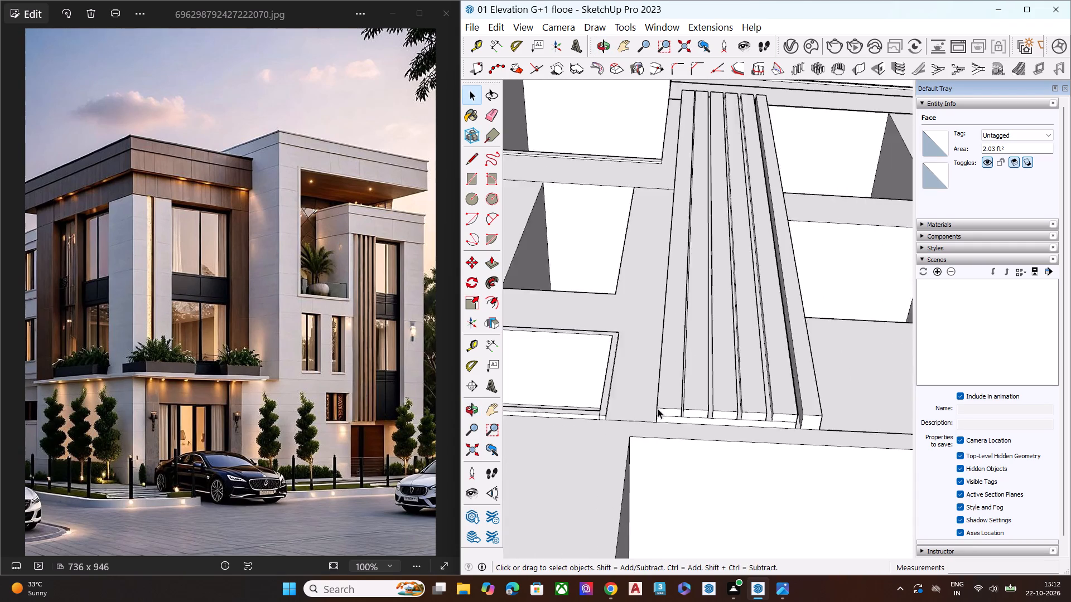
scroll(658, 409, "down", 12)
middle_click_drag(694, 310, 798, 580)
scroll(721, 344, "up", 9)
middle_click_drag(696, 202, 716, 540)
scroll(722, 352, "up", 2)
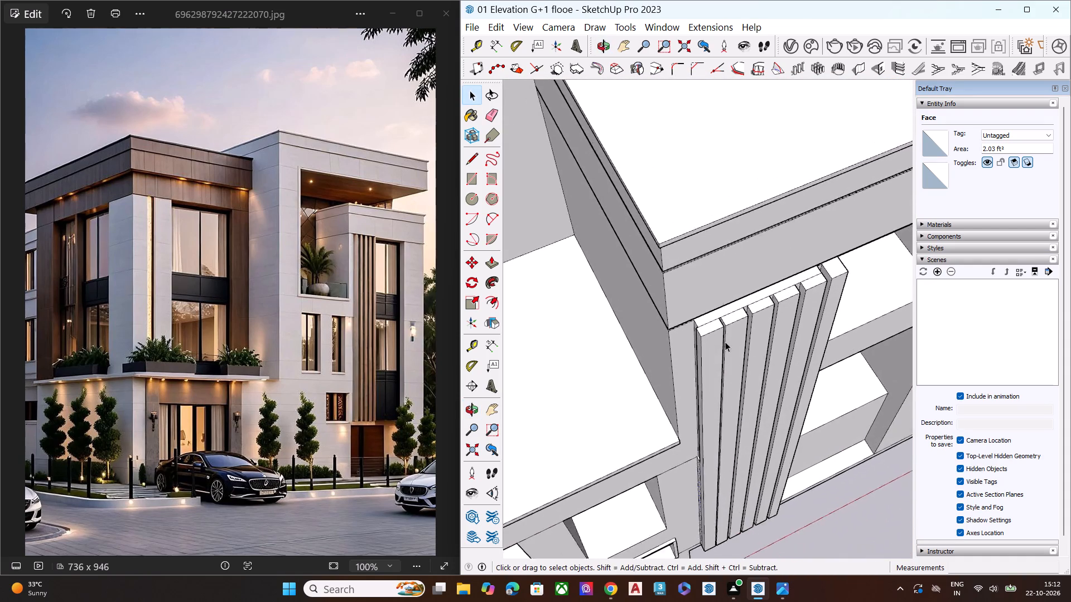
scroll(725, 342, "up", 7)
scroll(720, 292, "up", 3)
scroll(720, 292, "down", 1)
scroll(720, 292, "up", 8)
scroll(715, 312, "down", 1)
scroll(715, 312, "up", 6)
left_click(721, 310)
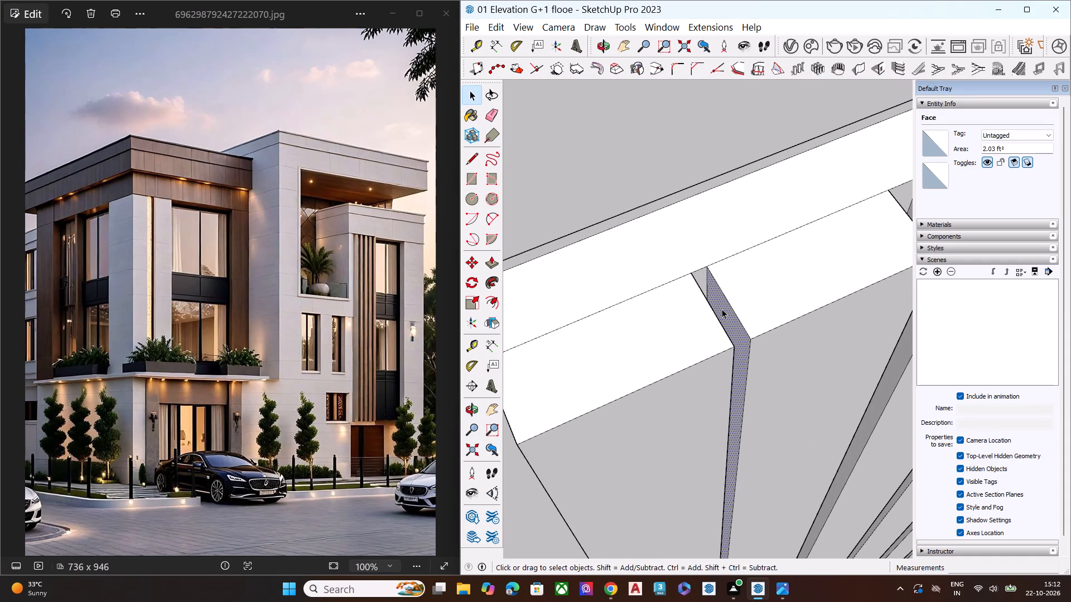
key("p")
left_click(722, 309)
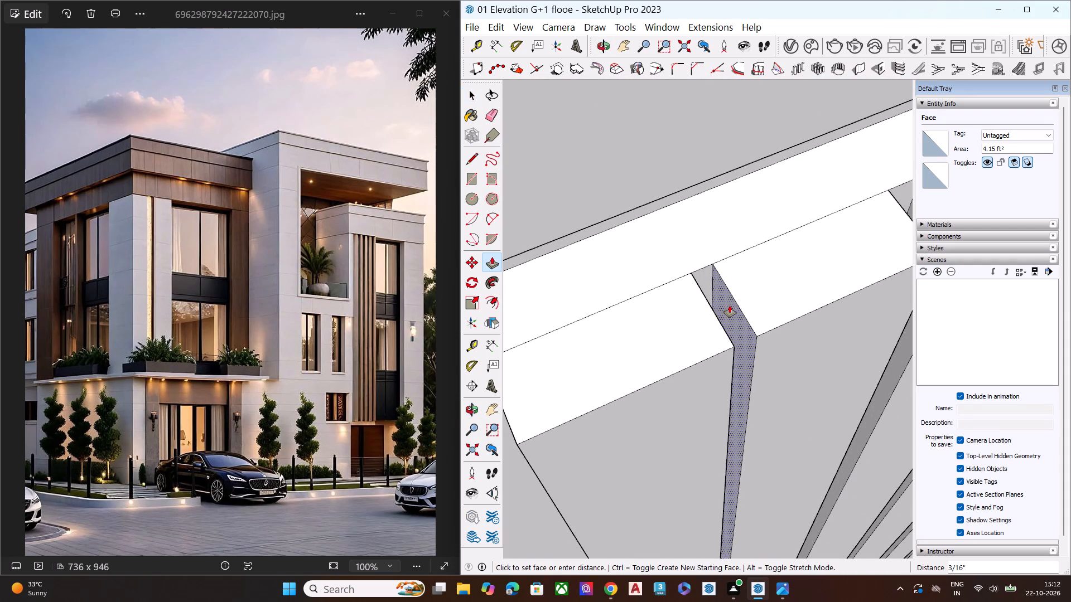
left_click(731, 305)
key("space")
Push the backing strip 2 1/4" back in the fin gap adjacent to the already open one, matching its depth.
scroll(587, 303, "down", 8)
middle_click_drag(744, 295, 635, 379)
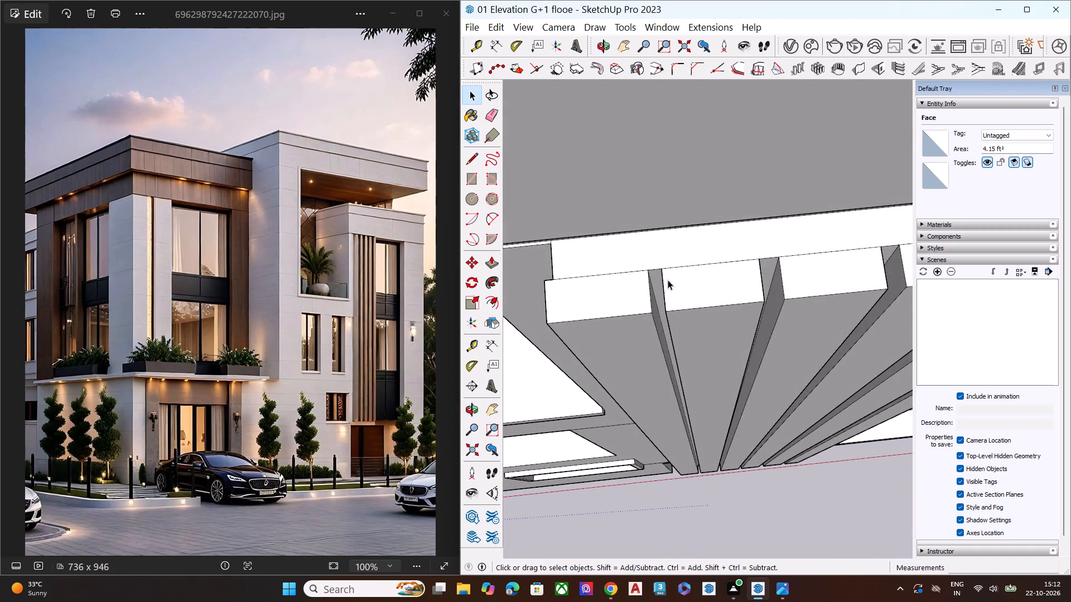
scroll(669, 279, "down", 8)
scroll(769, 273, "down", 4)
scroll(701, 280, "up", 1)
scroll(699, 281, "down", 1)
scroll(699, 281, "up", 1)
scroll(699, 281, "down", 2)
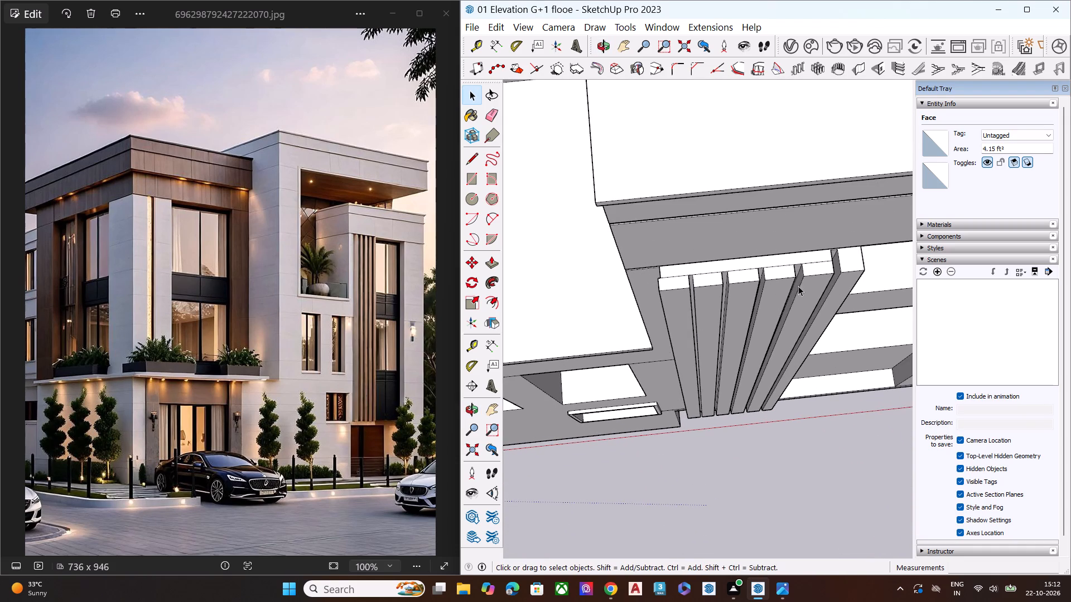
scroll(855, 273, "up", 3)
scroll(856, 271, "down", 1)
scroll(856, 271, "up", 3)
scroll(856, 271, "down", 1)
scroll(856, 271, "up", 2)
middle_click_drag(856, 263, 792, 302)
scroll(817, 289, "up", 2)
scroll(821, 289, "down", 1)
scroll(824, 289, "up", 6)
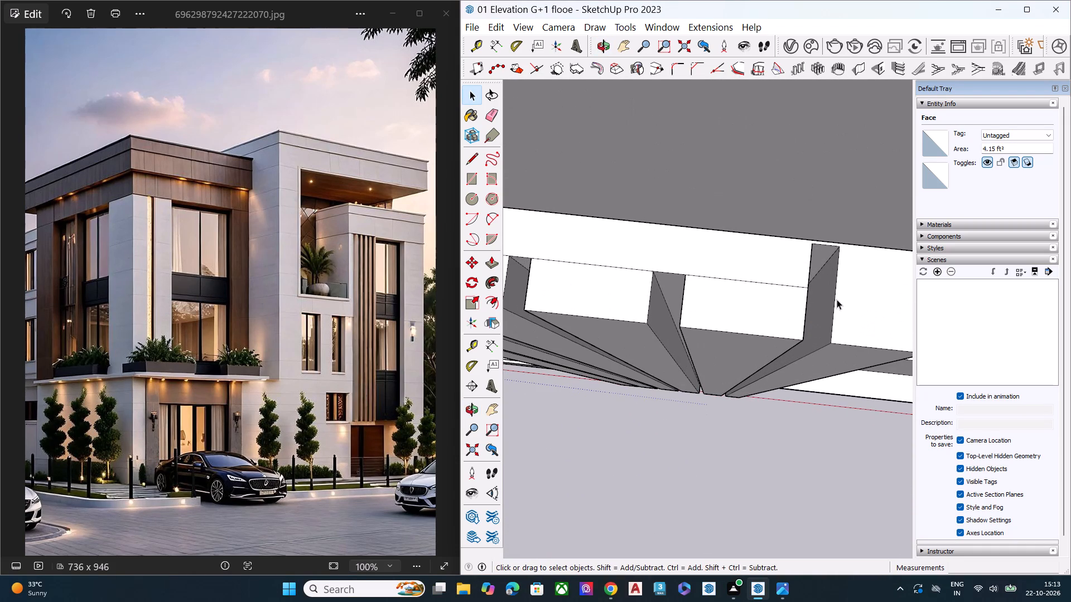
key("space")
left_click(667, 284)
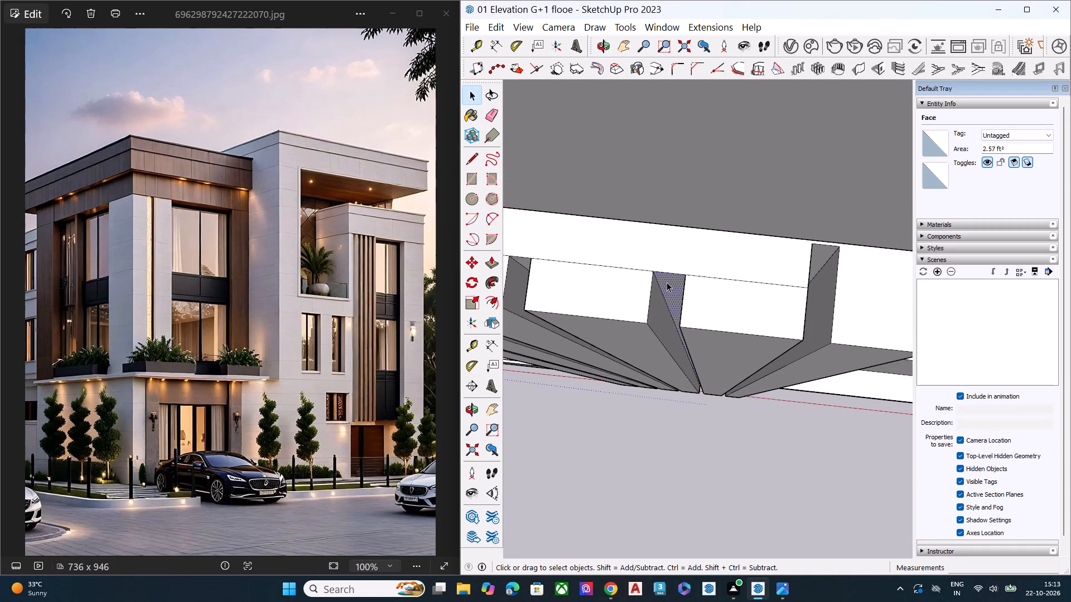
key("p")
left_click(667, 282)
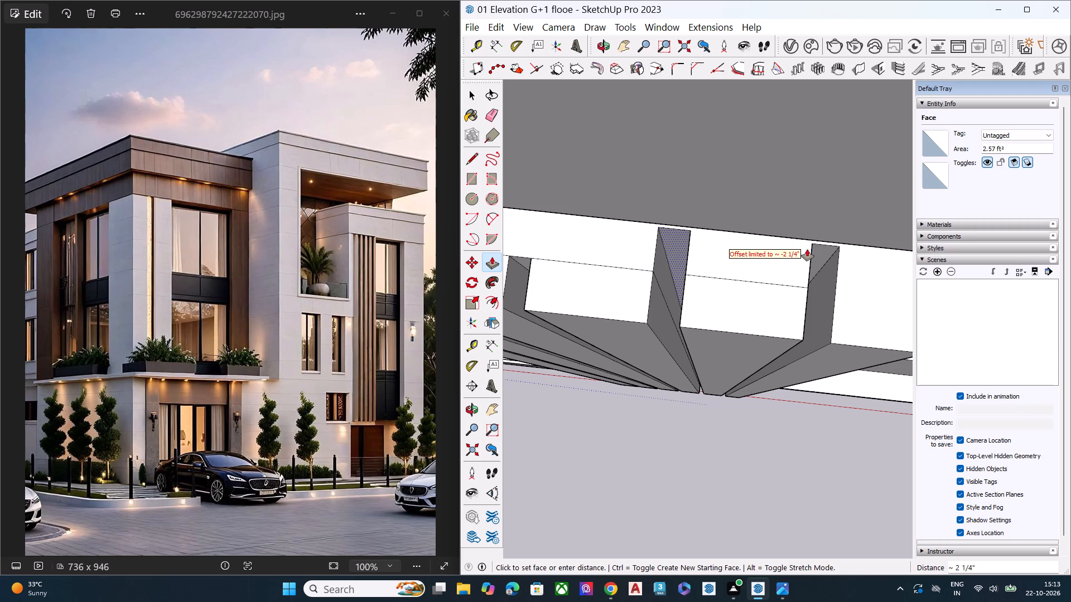
left_click(812, 250)
key("space")
Push the backing strip in the middle fin gap back to the same depth as the adjacent opened gap.
scroll(795, 271, "down", 5)
scroll(592, 303, "up", 3)
scroll(610, 300, "down", 1)
scroll(612, 299, "up", 3)
scroll(615, 298, "down", 1)
scroll(615, 298, "up", 2)
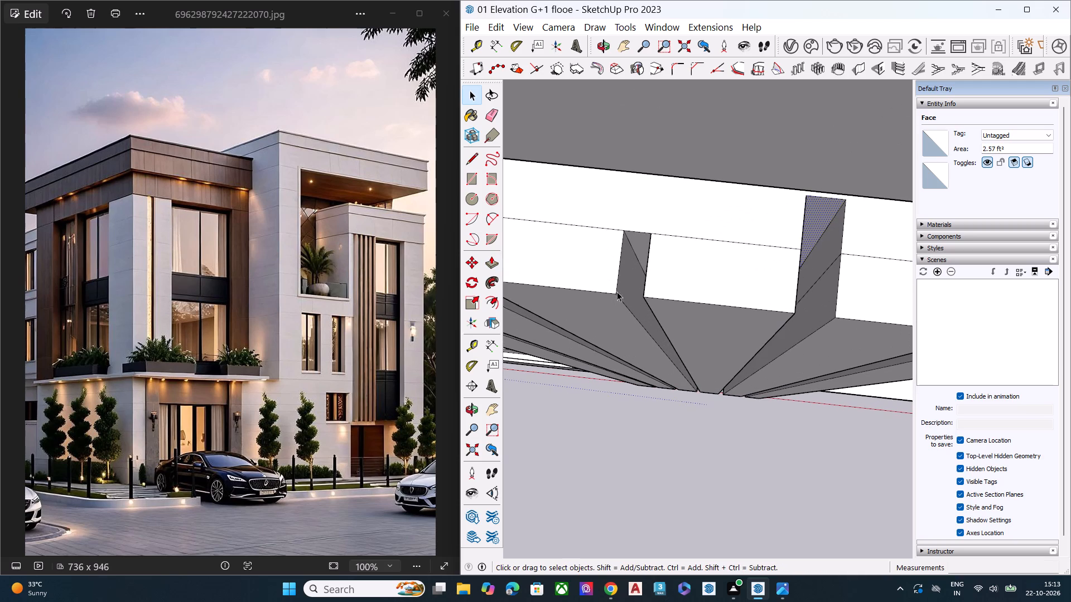
left_click(638, 241)
key("p")
left_click(638, 241)
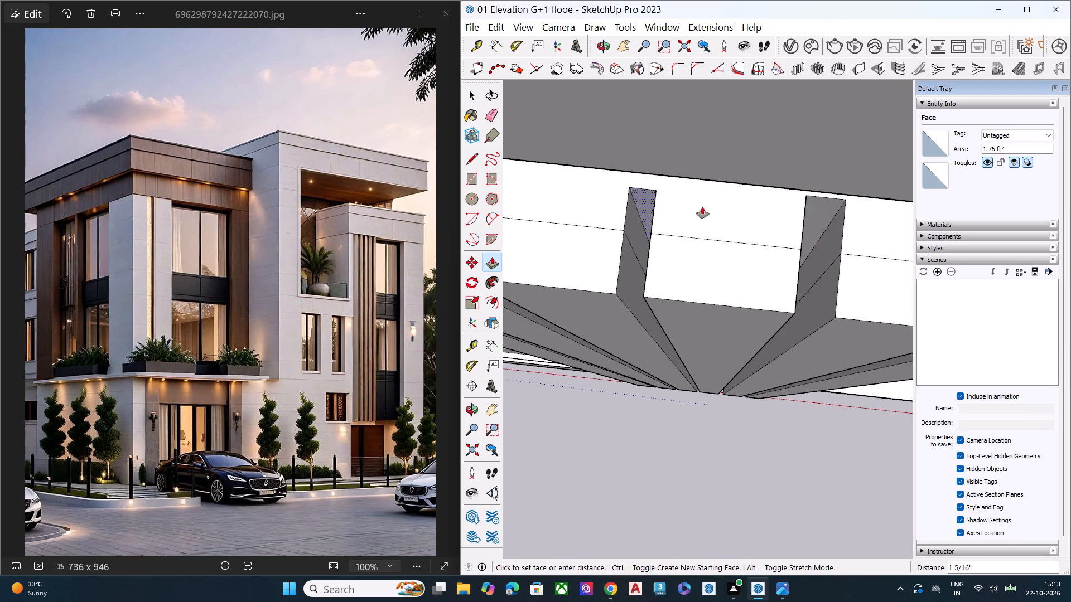
left_click(805, 202)
key("space")
Push the backing strip in the second gap from the small-window side back 2 1/4", level with the adjacent opened gap.
scroll(761, 276, "down", 9)
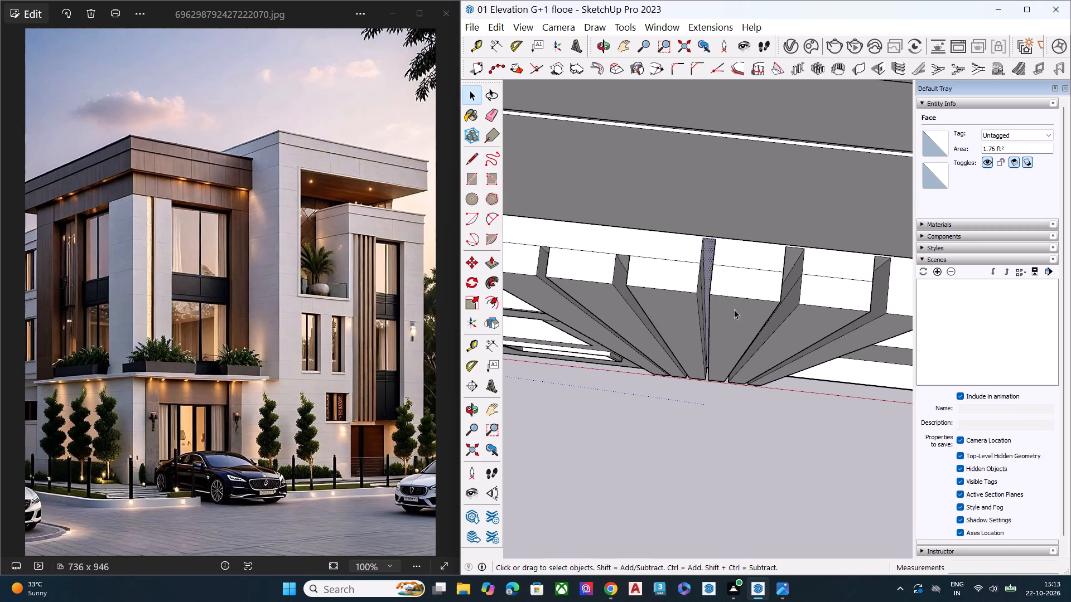
middle_click_drag(669, 307, 705, 313)
scroll(686, 312, "up", 7)
left_click(639, 263)
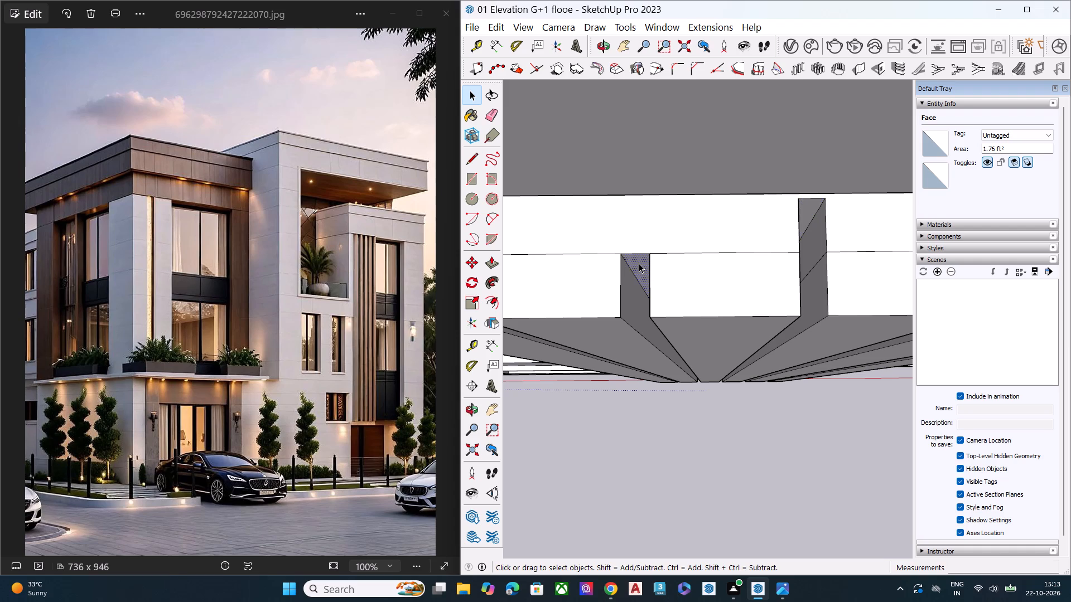
key("p")
left_click(638, 263)
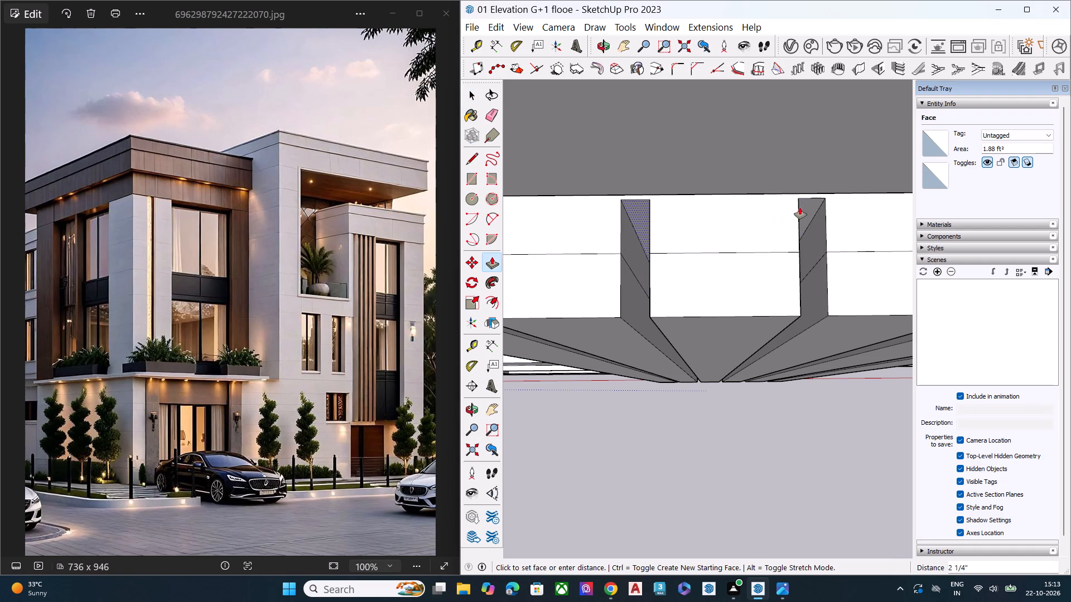
left_click(800, 207)
key("space")
Push/Pull the backing panel's outer side about 1/2" so it sits flush with the outermost fin.
scroll(794, 239, "down", 6)
scroll(618, 289, "up", 1)
scroll(611, 285, "down", 1)
scroll(607, 283, "up", 7)
scroll(653, 252, "down", 6)
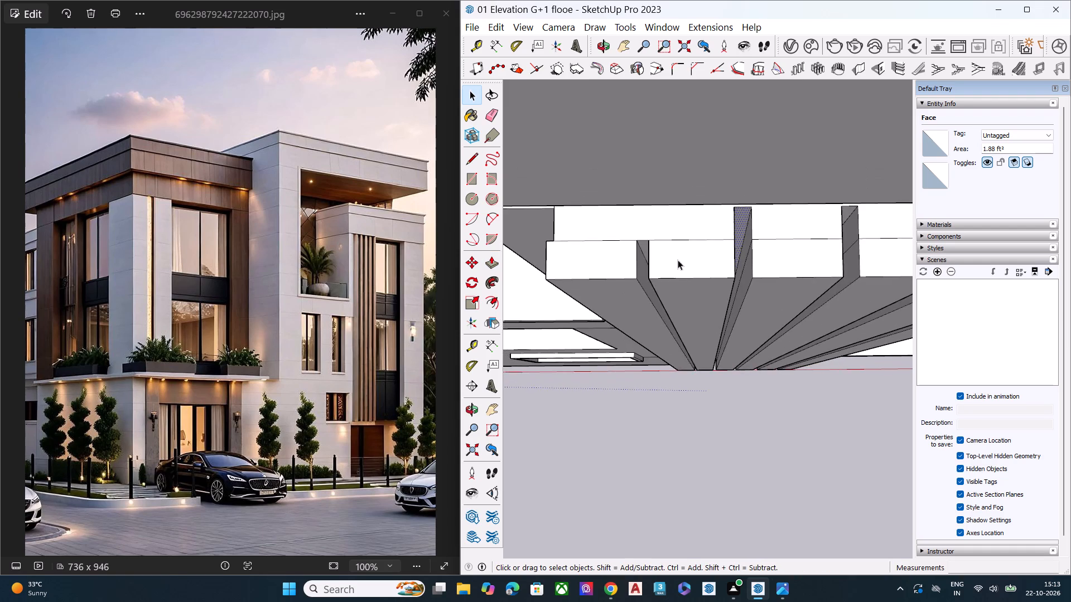
middle_click_drag(577, 256, 614, 310)
middle_click_drag(511, 247, 730, 219)
scroll(730, 212, "down", 2)
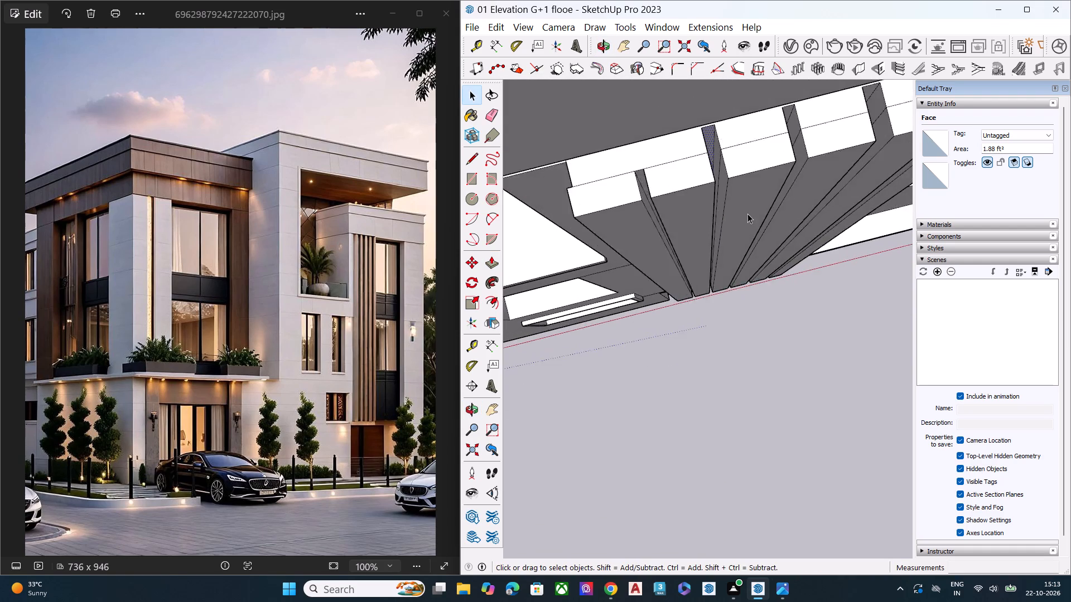
scroll(747, 213, "down", 8)
middle_click_drag(663, 270, 697, 217)
scroll(662, 145, "up", 1)
scroll(659, 121, "down", 2)
scroll(659, 121, "up", 8)
scroll(692, 104, "down", 1)
scroll(692, 101, "up", 3)
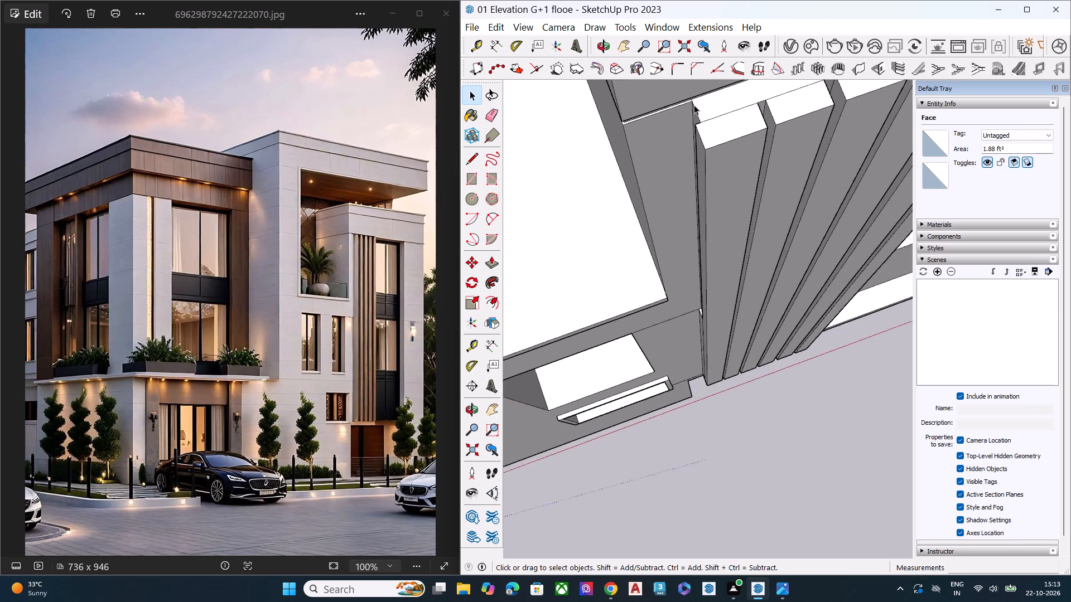
scroll(694, 105, "up", 12)
left_click(689, 118)
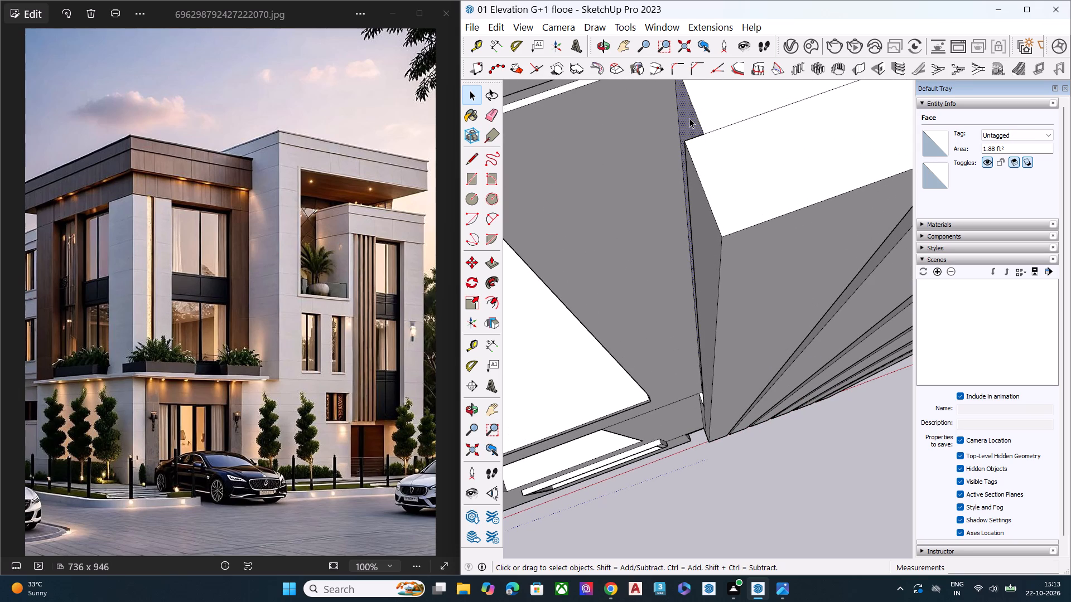
key("p")
left_click(694, 111)
left_click(690, 164)
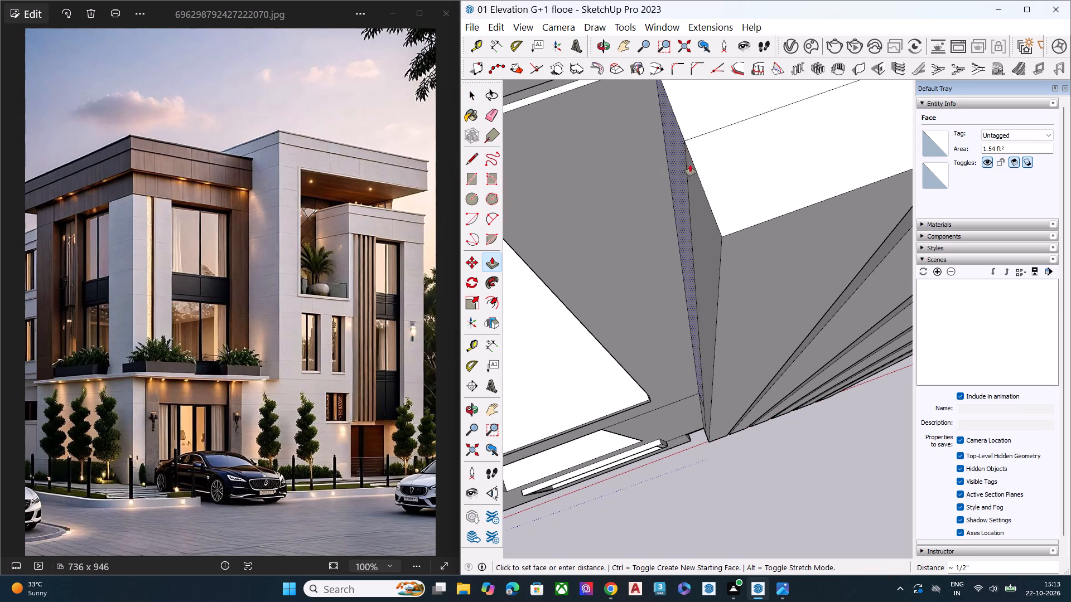
key("space")
Push the backing strip in the gap beside the outermost fin back to the depth of the other opened gaps.
scroll(633, 236, "down", 7)
middle_click_drag(761, 234, 676, 306)
scroll(730, 228, "up", 7)
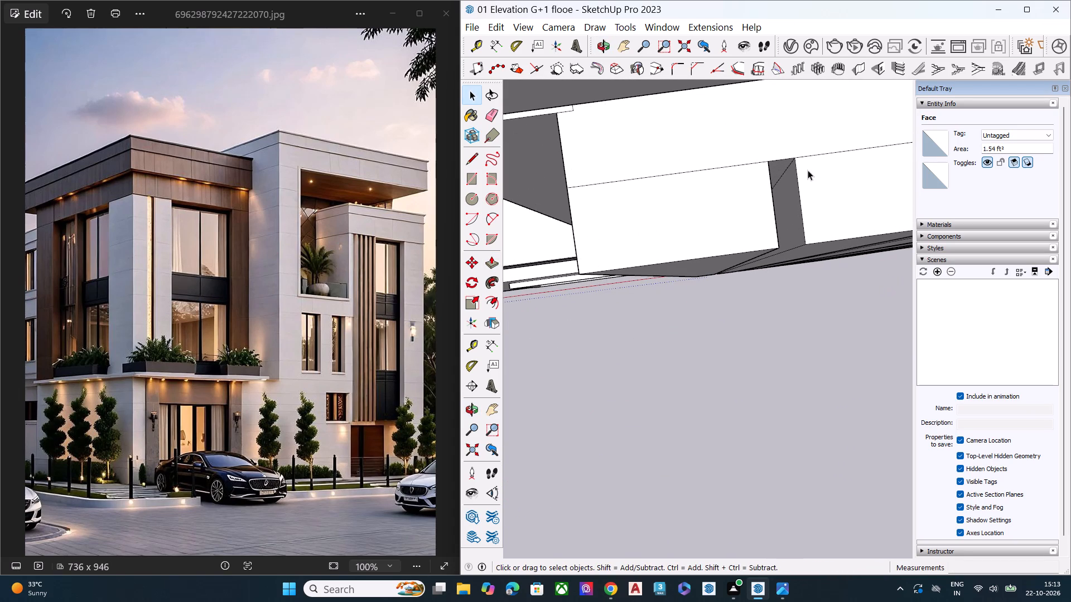
left_click(780, 172)
key("p")
left_click(780, 172)
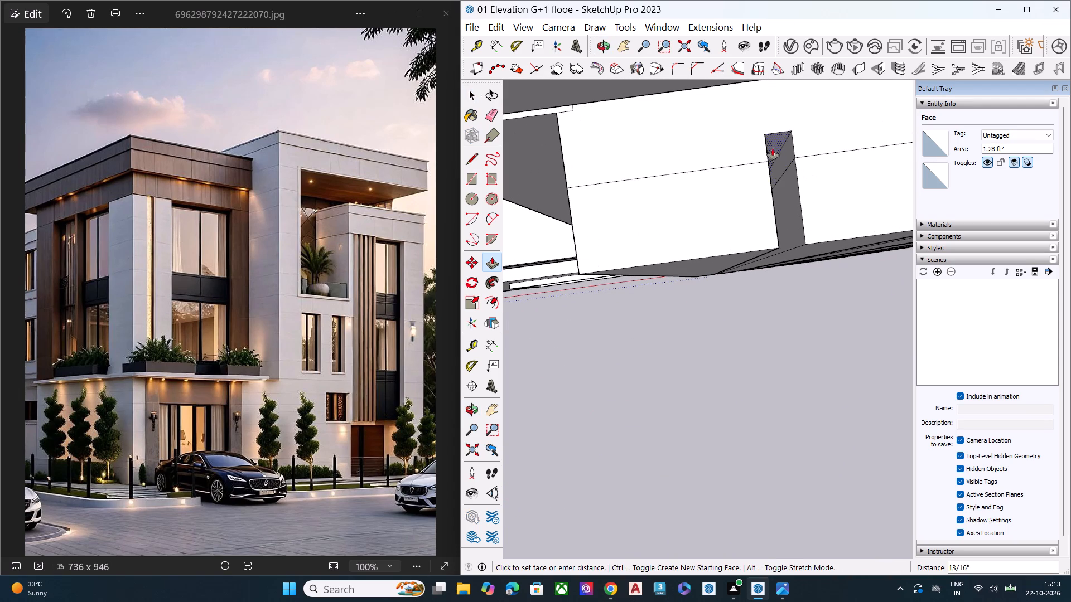
scroll(773, 149, "down", 7)
scroll(776, 156, "up", 1)
scroll(781, 154, "down", 1)
left_click(879, 108)
key("space")
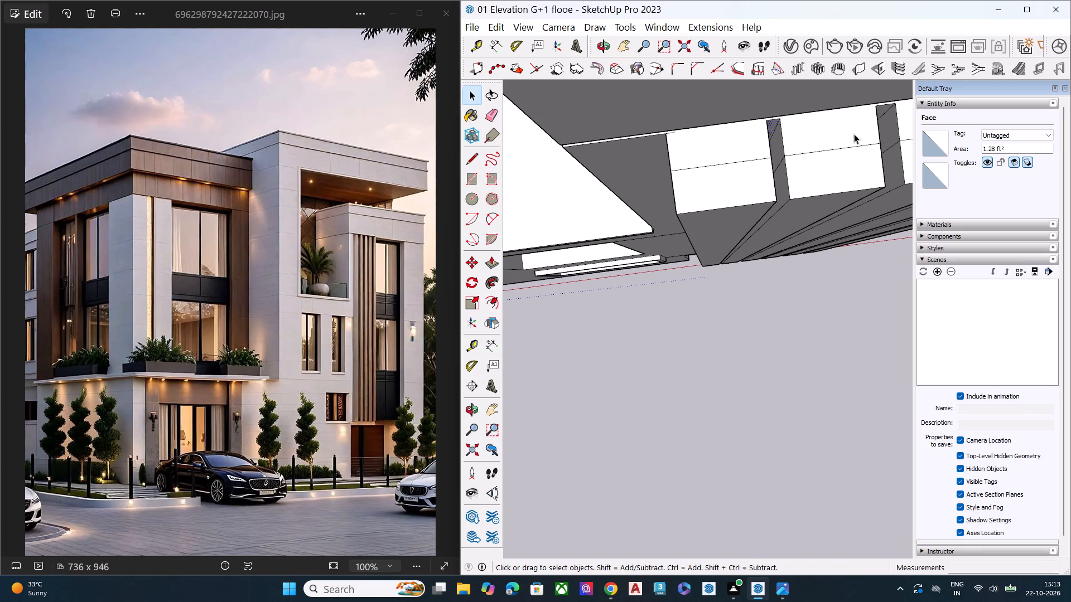
Delete the leftover seam lines between backing and fin across the top ends of the five fins from the small-window side.
scroll(650, 172, "down", 8)
scroll(705, 217, "up", 1)
middle_click_drag(757, 231, 570, 100)
scroll(582, 93, "up", 1)
scroll(733, 281, "down", 7)
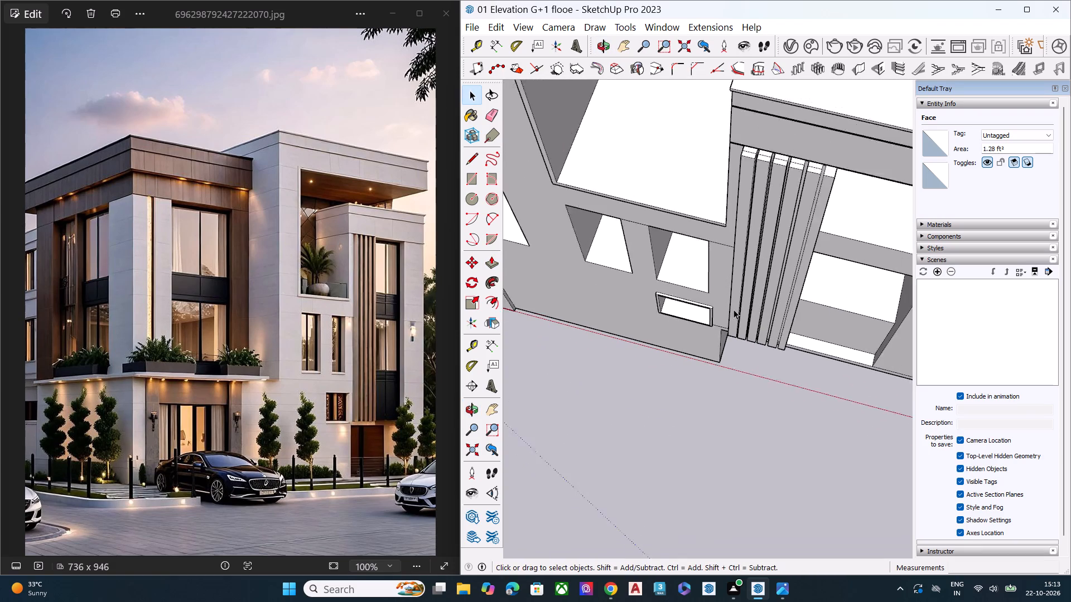
scroll(734, 309, "down", 2)
left_click(745, 407)
scroll(755, 180, "up", 4)
scroll(763, 182, "down", 2)
scroll(766, 183, "up", 3)
scroll(816, 207, "up", 7)
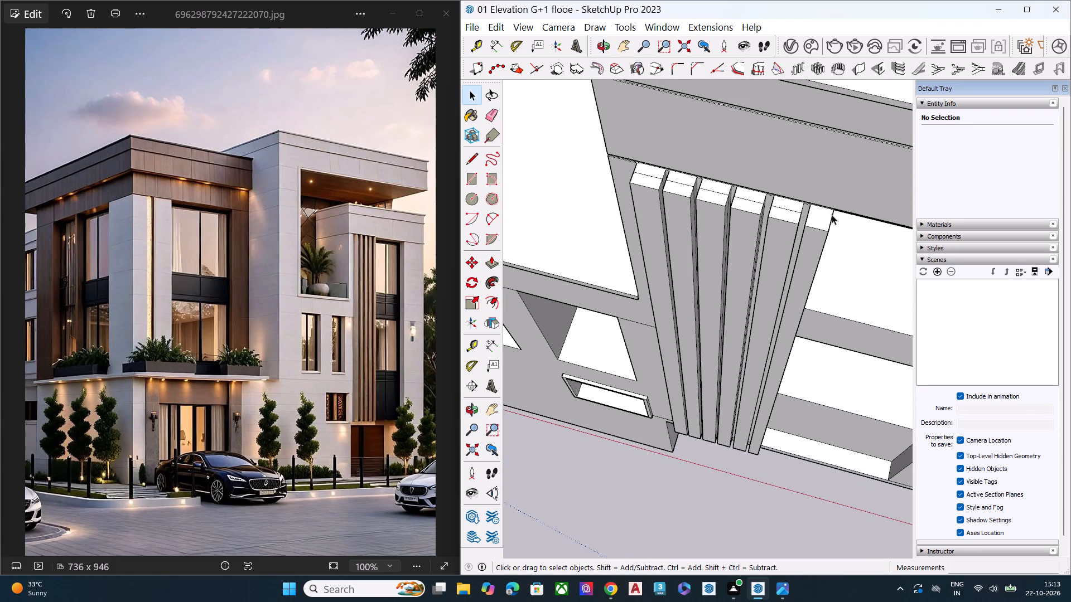
scroll(782, 216, "up", 6)
middle_click_drag(778, 222, 747, 341)
scroll(763, 301, "up", 4)
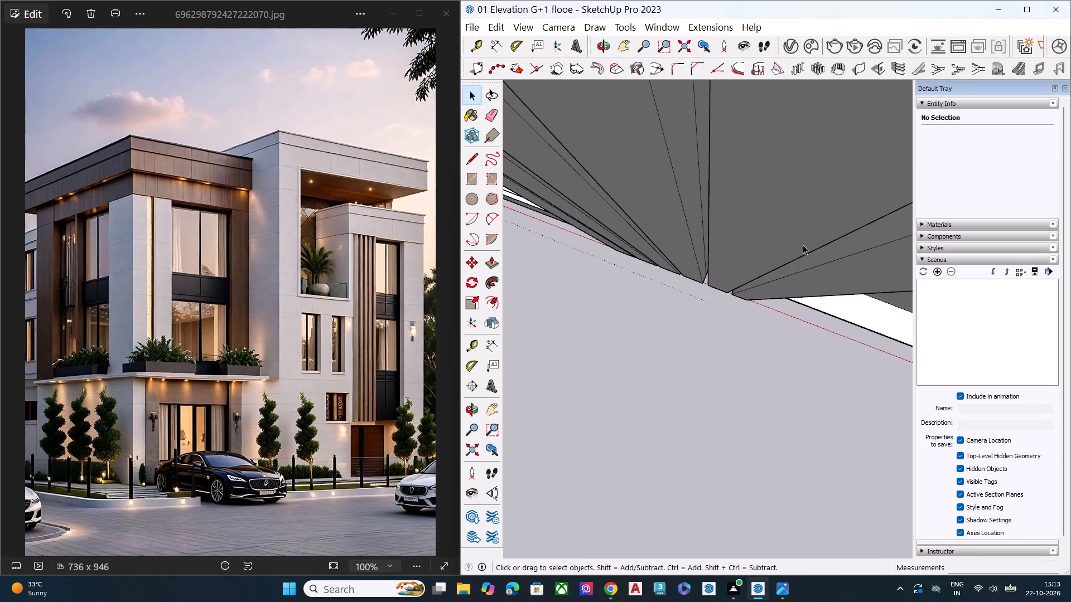
scroll(762, 265, "down", 6)
scroll(725, 286, "up", 1)
scroll(764, 209, "up", 6)
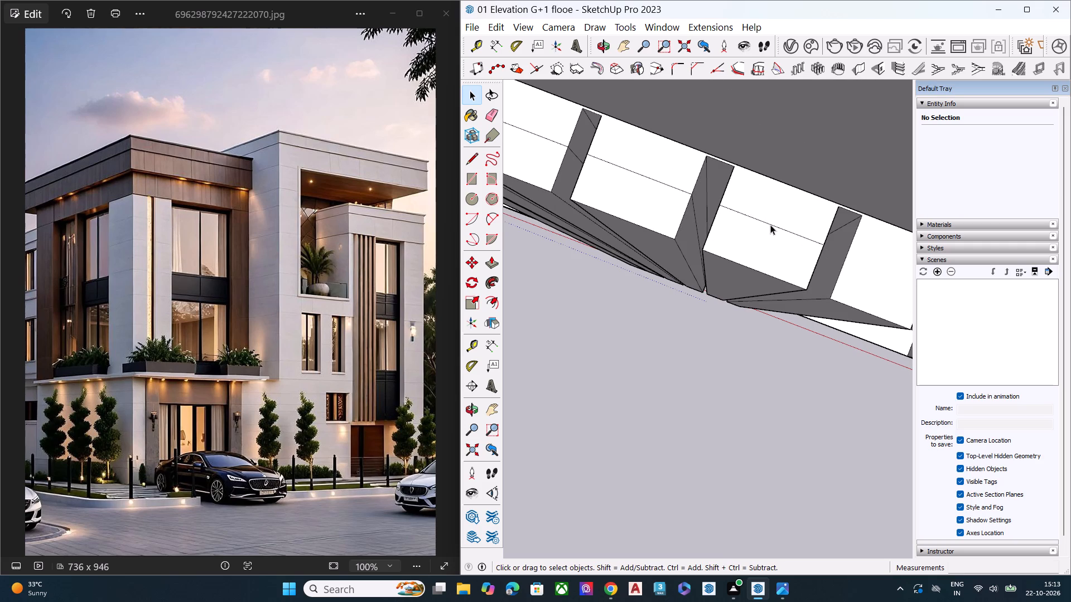
left_click(770, 225)
key("Delete")
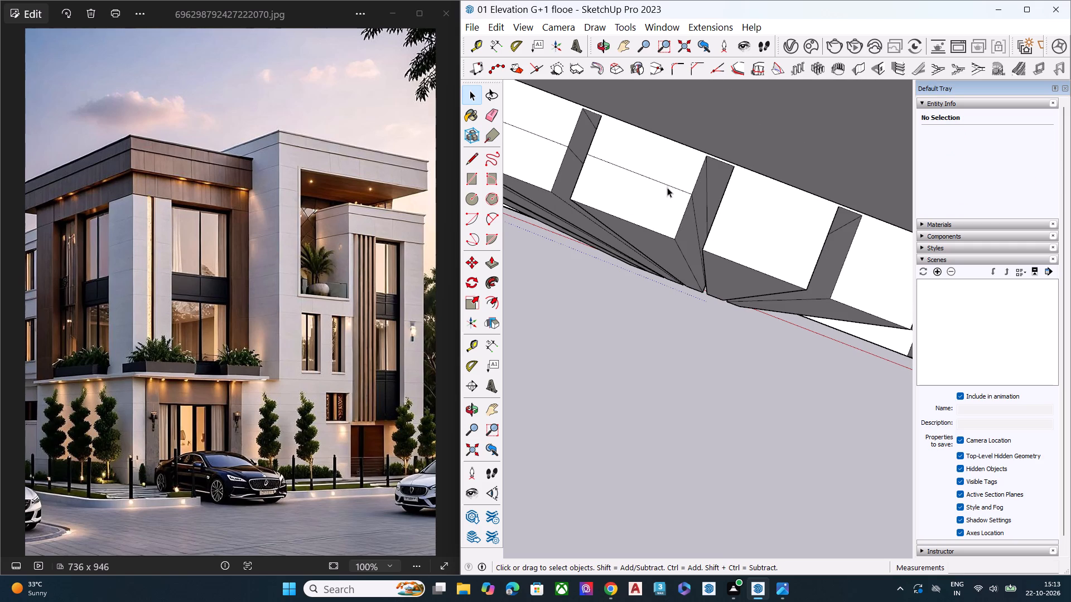
left_click(667, 186)
key("Delete")
scroll(679, 202, "down", 15)
scroll(600, 187, "up", 12)
left_click(606, 162)
key("Delete")
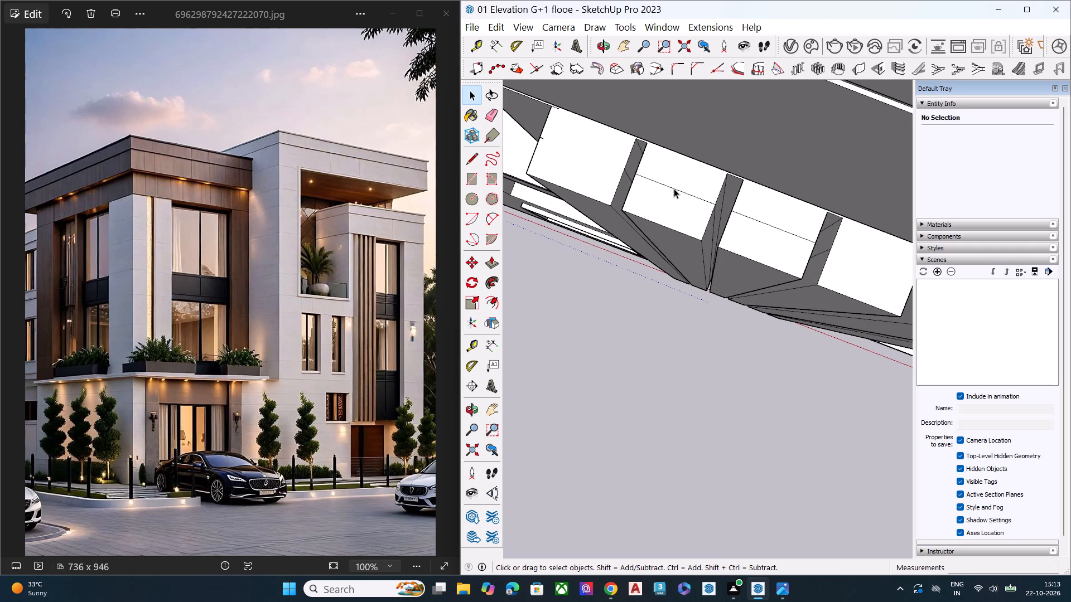
left_click(675, 188)
key("Delete")
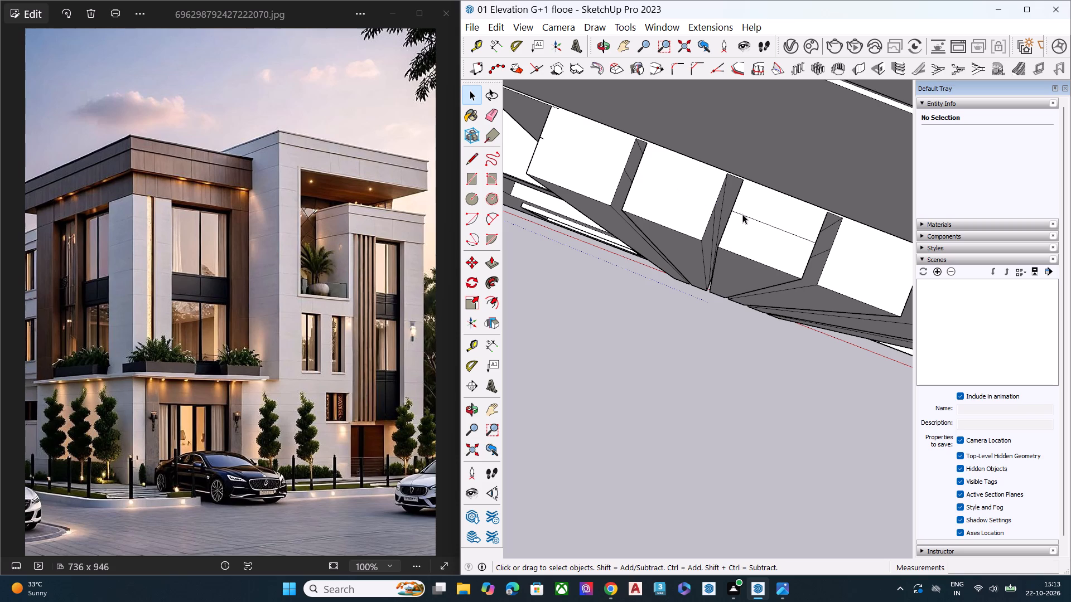
left_click(742, 214)
key("Delete")
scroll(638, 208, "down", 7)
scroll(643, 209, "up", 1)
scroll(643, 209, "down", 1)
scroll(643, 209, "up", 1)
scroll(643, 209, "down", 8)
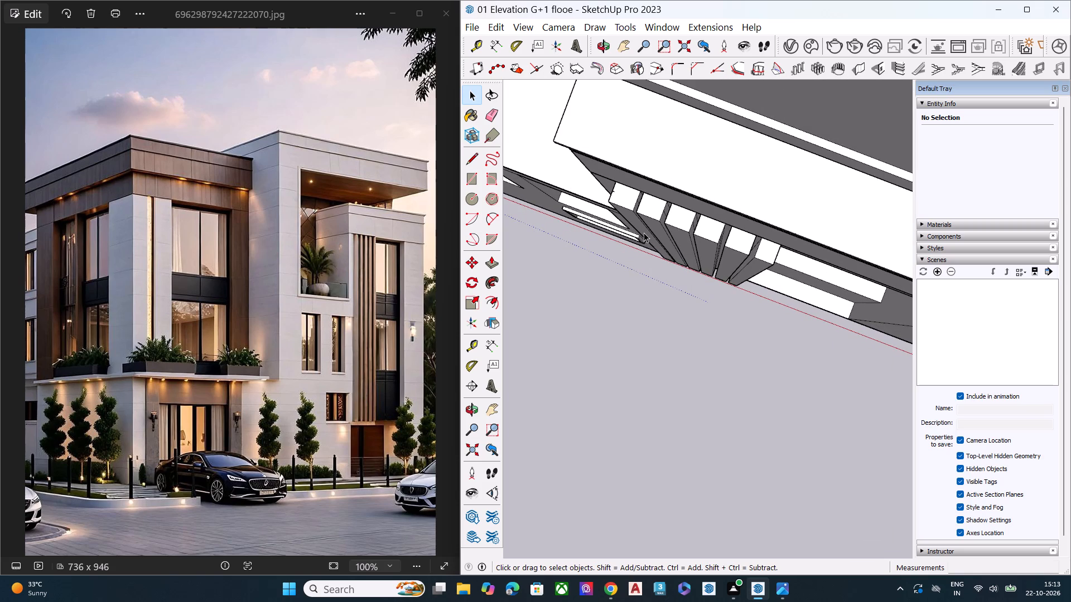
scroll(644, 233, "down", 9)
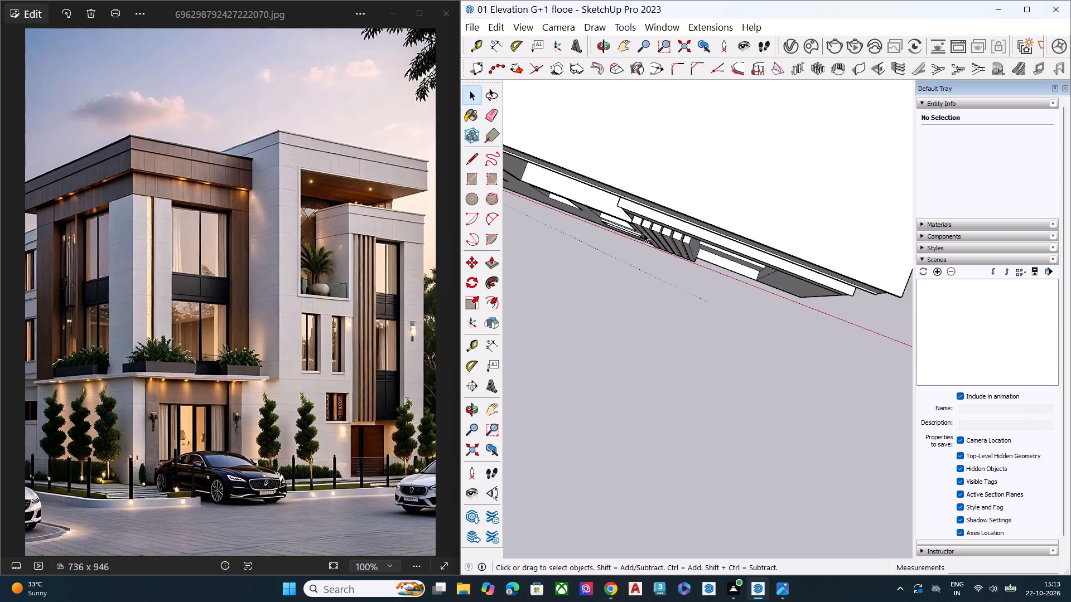
Undo the recent seam-line deletions across the top ends of the vertical fins.
scroll(676, 227, "up", 12)
scroll(706, 266, "up", 7)
key("ctrl+z")
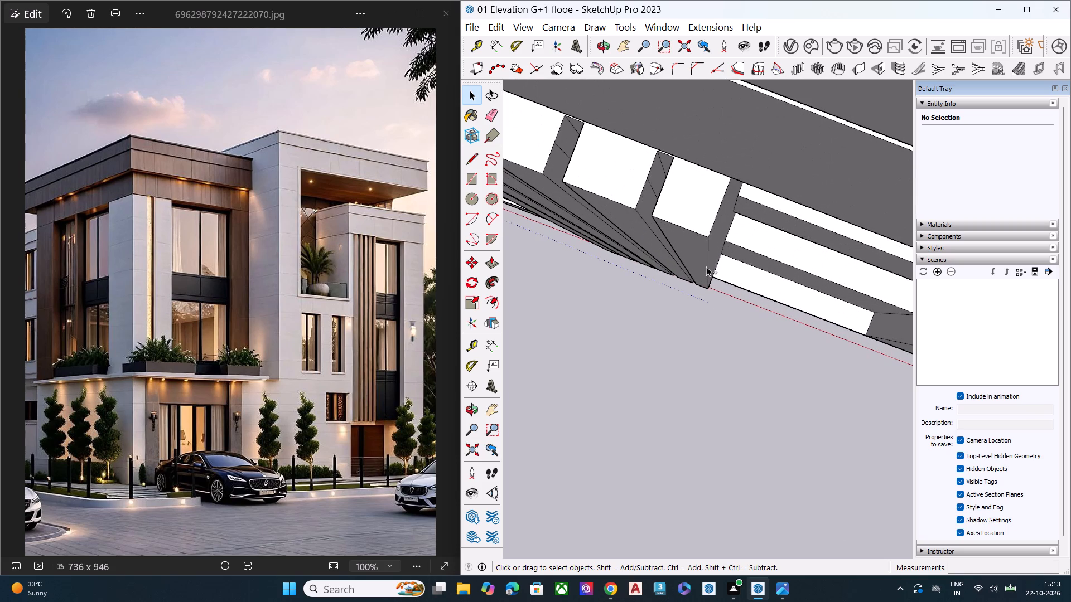
key("ctrl+z")
scroll(707, 266, "down", 2, "ctrl")
scroll(711, 265, "up", 1, "ctrl")
scroll(712, 265, "down", 4, "ctrl")
key("ctrl+z")
key("ctrl+z")
key("ctrl+z")
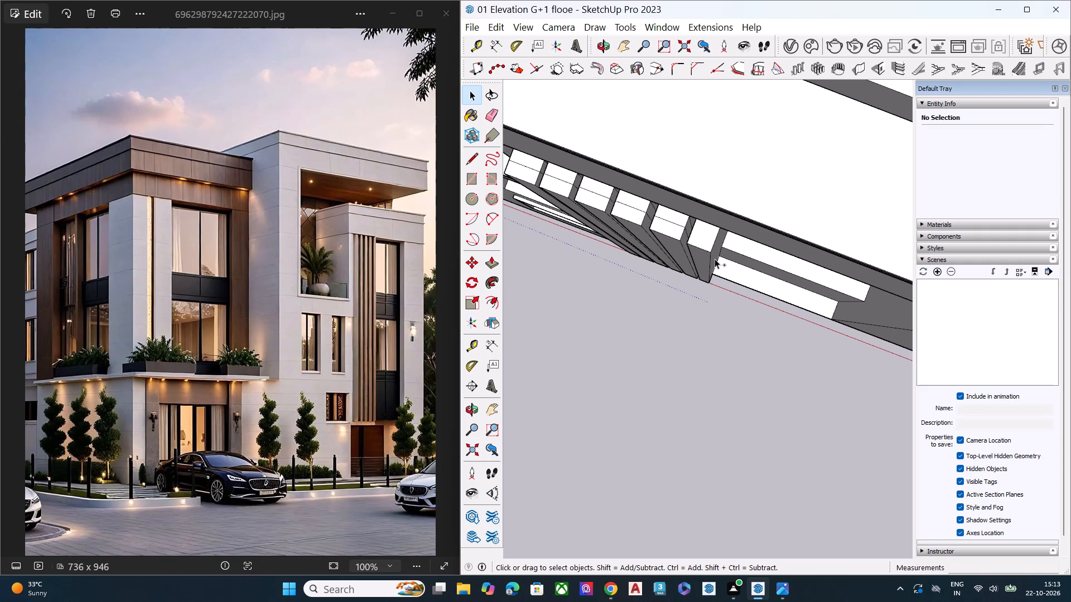
key("ctrl+z")
key("space")
Push/Pull the side face of the second fin from the small-window side back to widen the first gap.
scroll(569, 114, "up", 5)
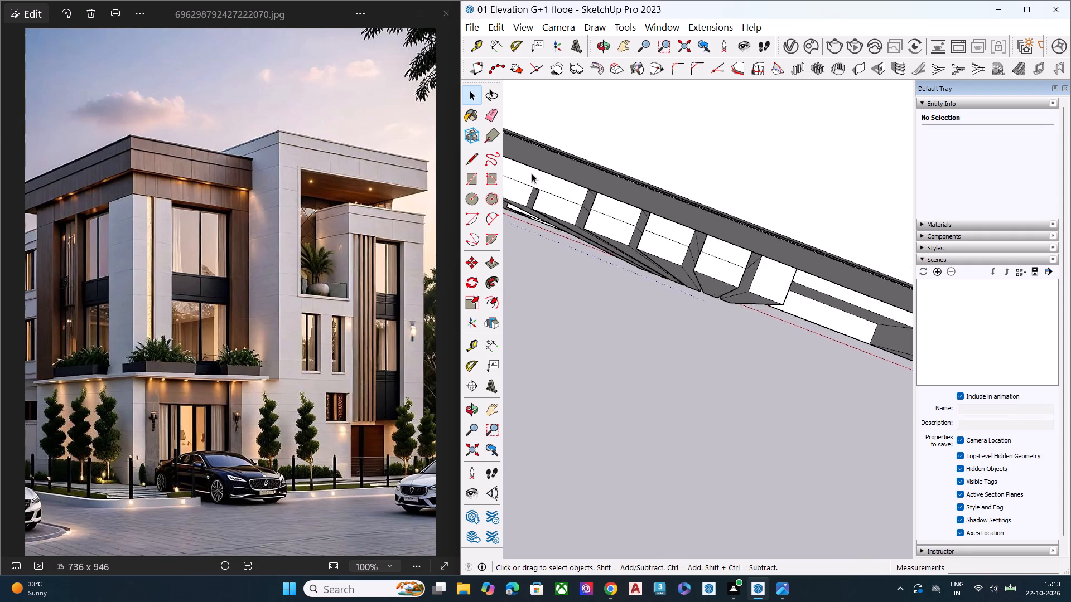
scroll(532, 173, "up", 14)
middle_click_drag(553, 216, 609, 271)
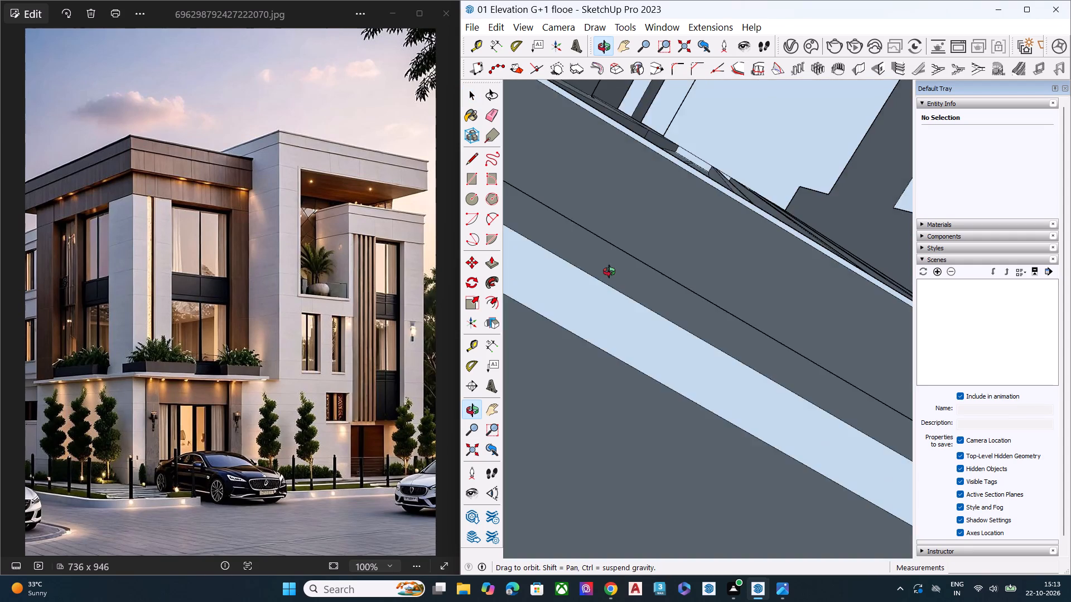
middle_click_drag(609, 271, 503, 172)
scroll(503, 172, "up", 1)
scroll(759, 204, "down", 7)
scroll(797, 207, "up", 1)
scroll(798, 207, "down", 2)
middle_click_drag(460, 310, 601, 308)
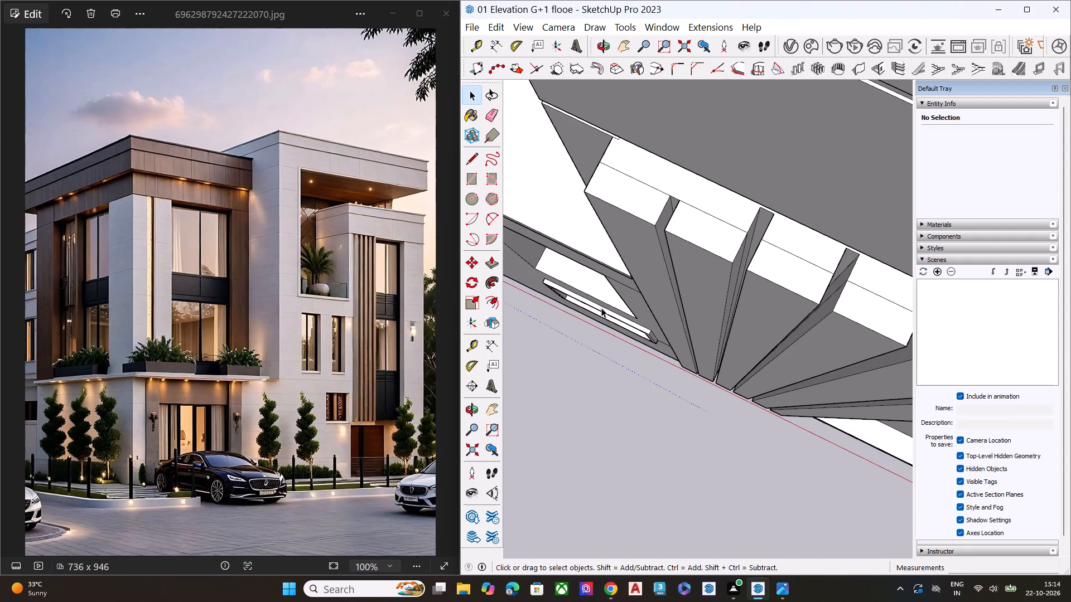
middle_click_drag(601, 308, 672, 313)
scroll(437, 577, "down", 2)
scroll(547, 388, "down", 8)
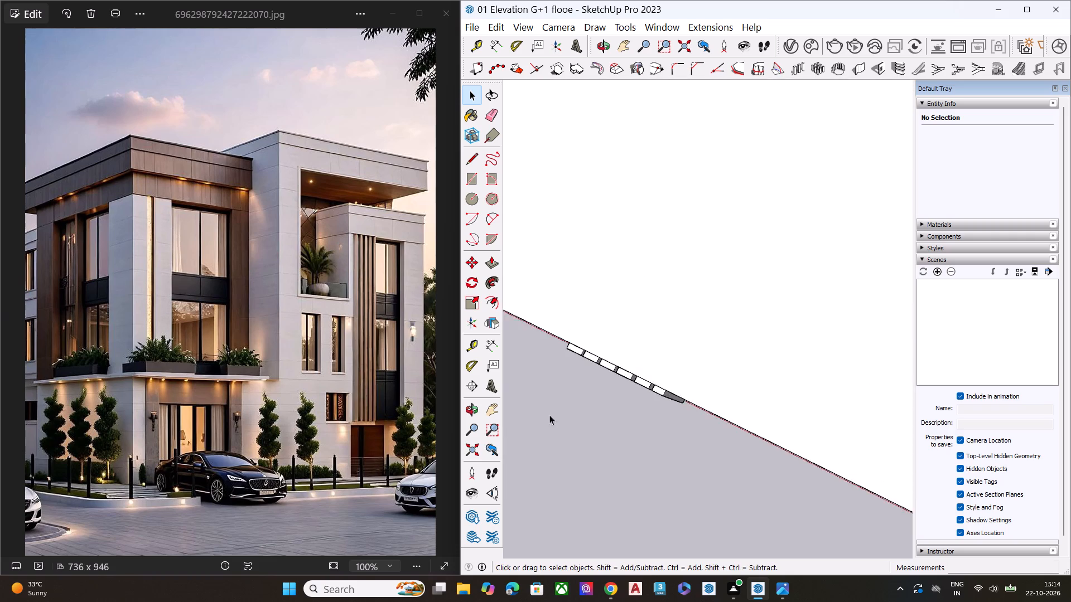
middle_click_drag(555, 416, 729, 360)
scroll(664, 434, "up", 9)
scroll(480, 401, "up", 8)
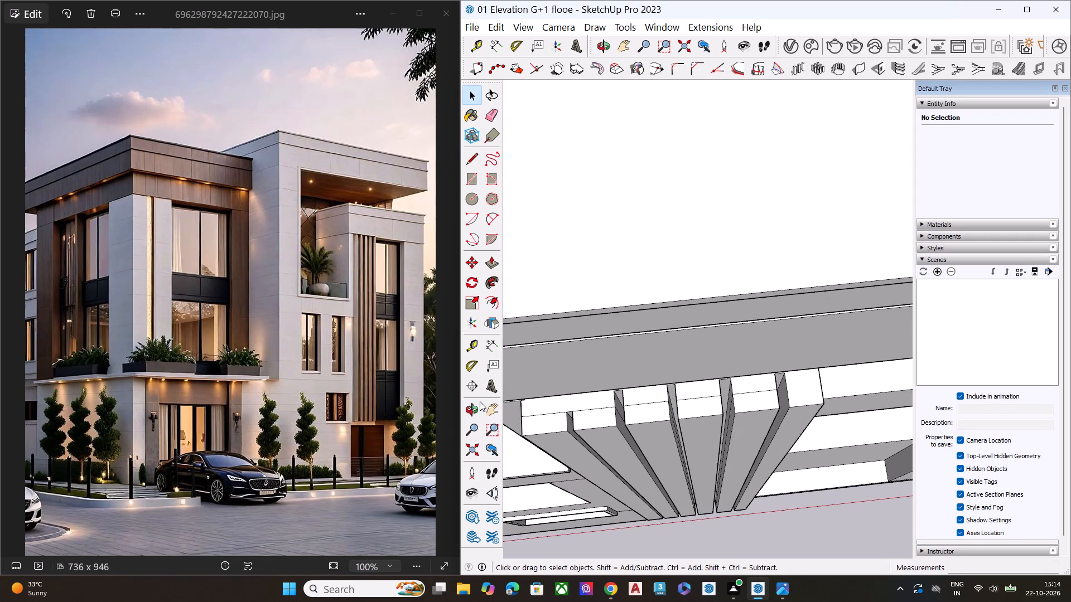
scroll(480, 401, "up", 2)
scroll(653, 447, "down", 4)
scroll(593, 458, "up", 9)
scroll(751, 381, "up", 2)
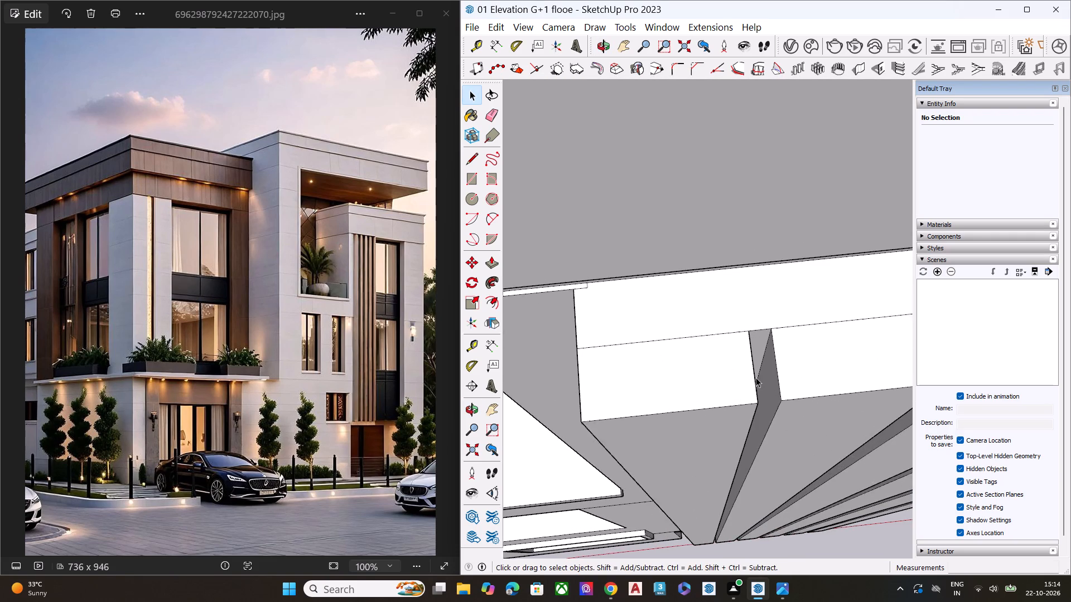
scroll(756, 377, "up", 2)
scroll(732, 389, "down", 2)
left_click(764, 372)
key("p")
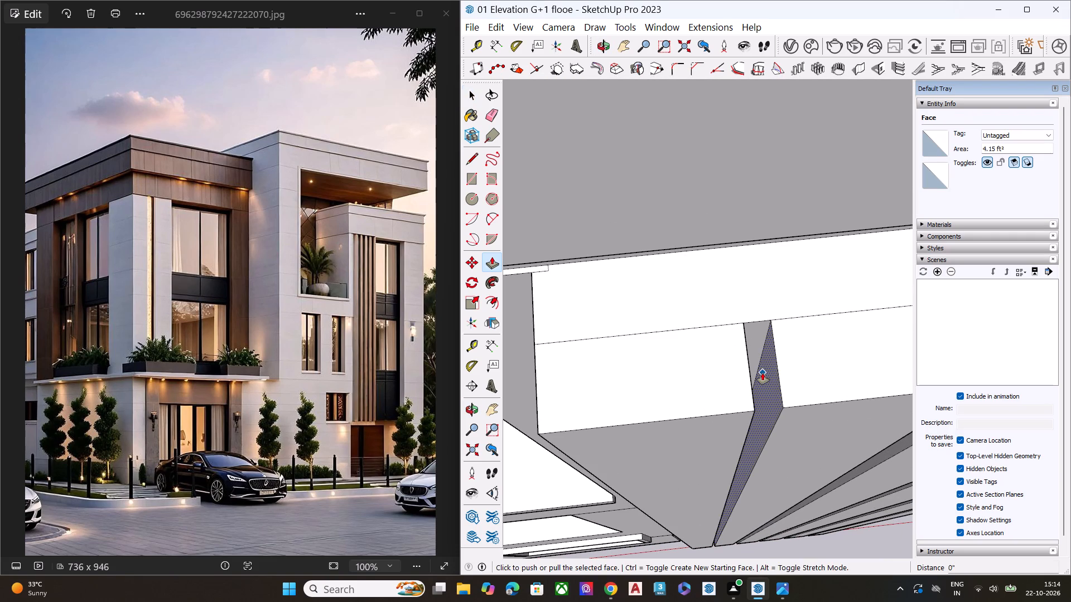
left_click(764, 375)
left_click(776, 371)
key("space")
Push the backing strip in the first gap from the small-window side back about 2 1/4", level with the other opened gaps.
left_click(766, 348)
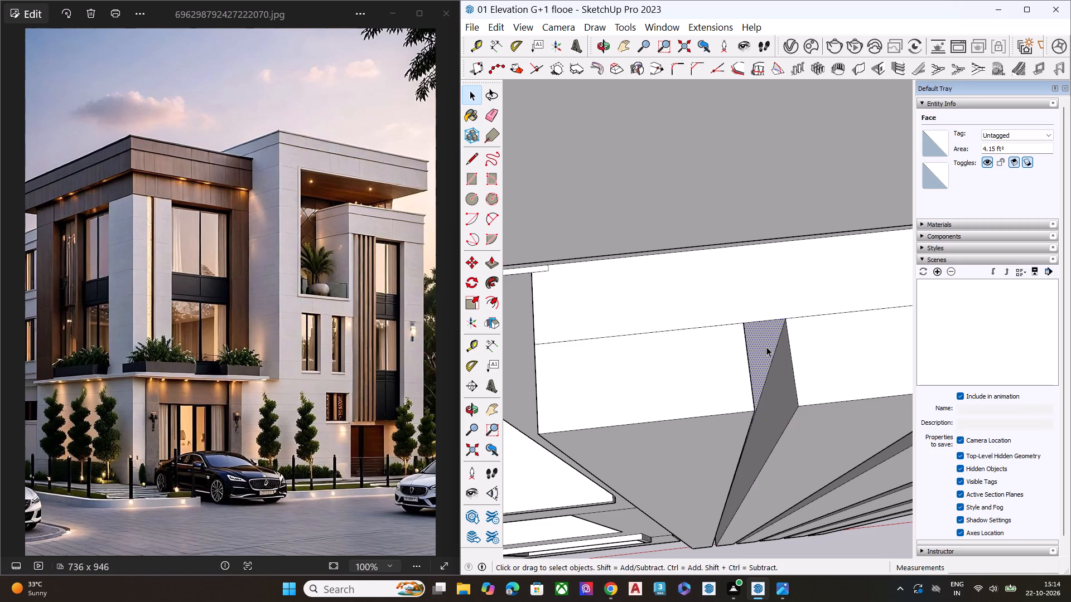
key("p")
left_click(766, 347)
scroll(752, 337, "down", 5)
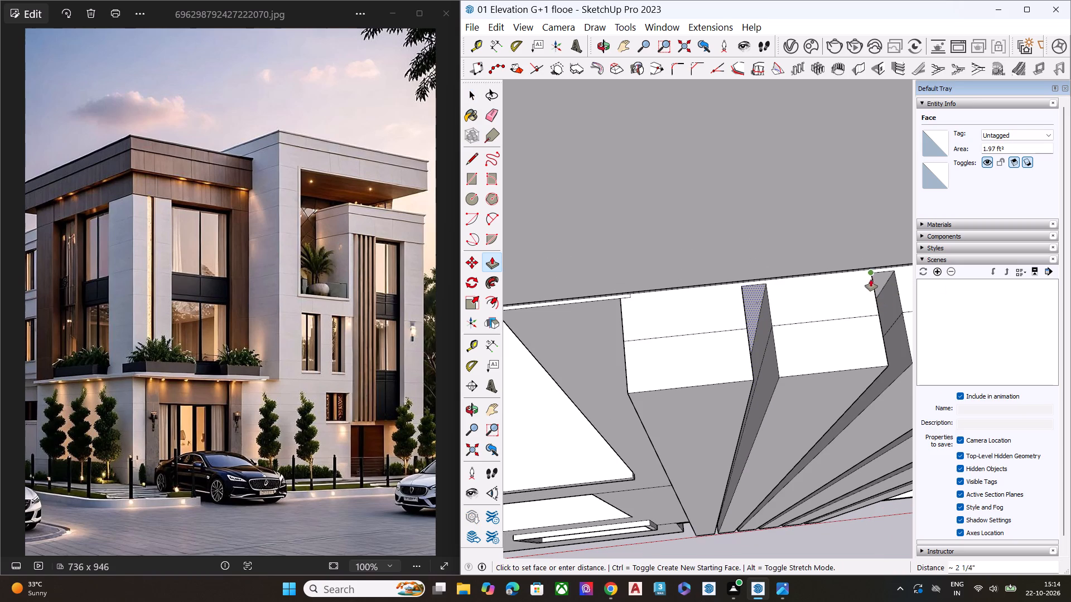
left_click(874, 278)
key("space")
scroll(695, 323, "down", 8)
scroll(703, 368, "down", 4)
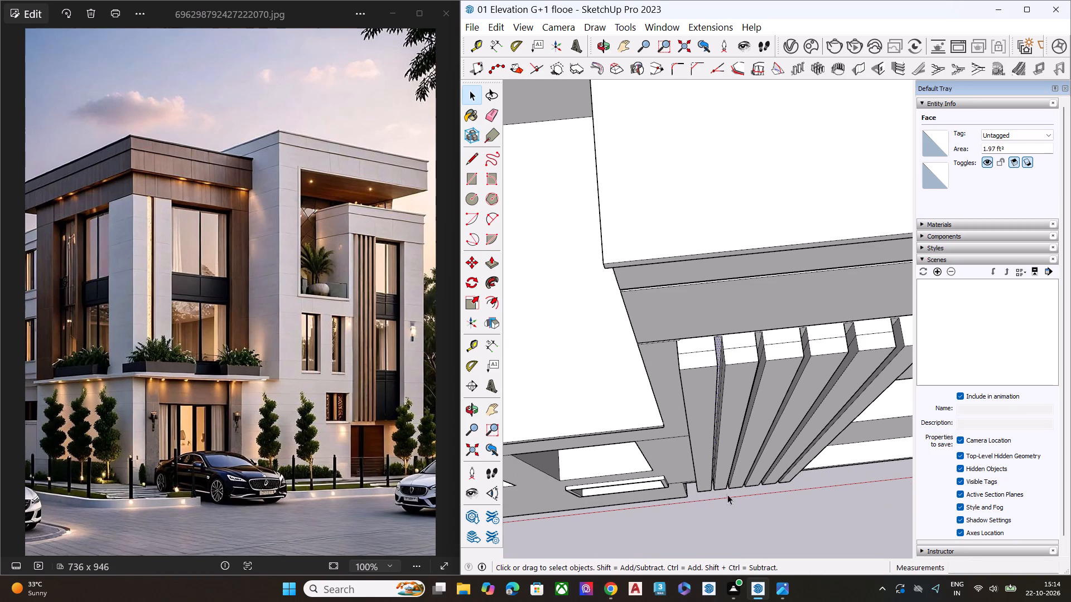
double_click(734, 527)
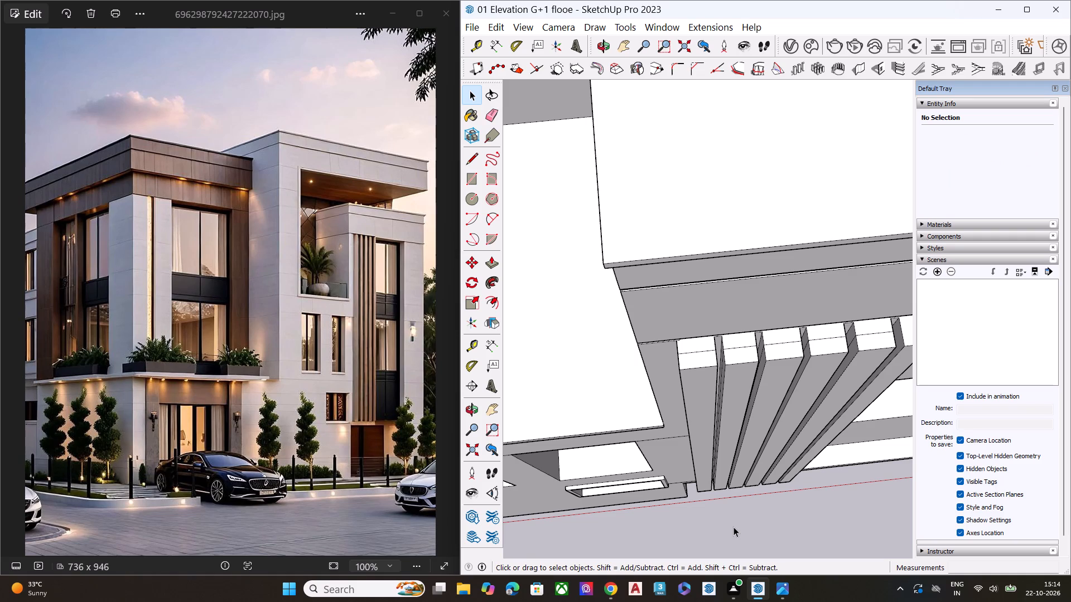
Draw a line across the top end of the outermost fin, in line with the seams on the other fins.
scroll(485, 404, "down", 5)
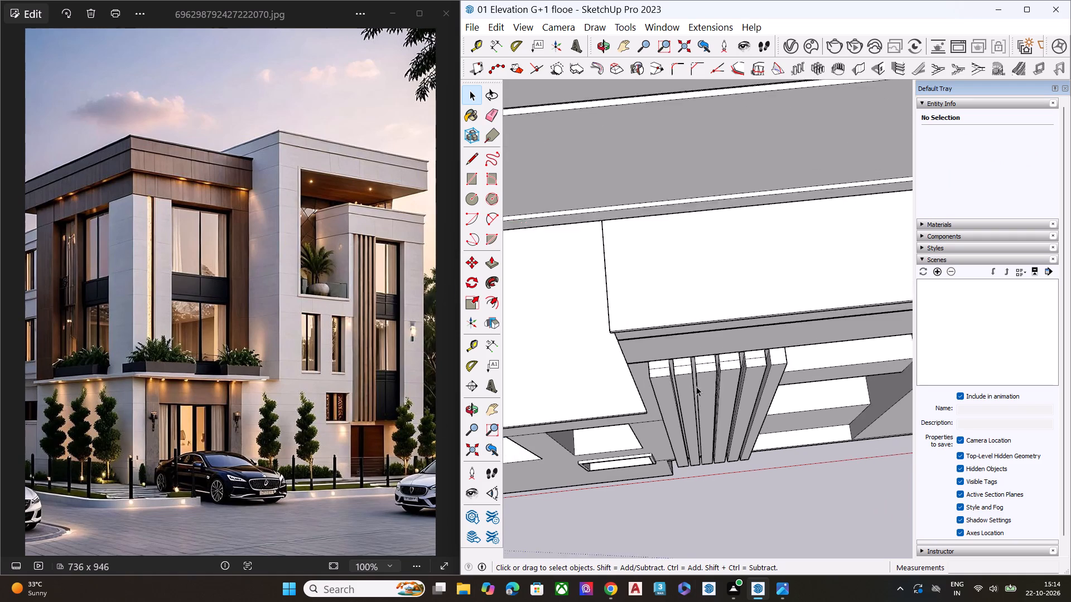
scroll(696, 386, "down", 3)
left_click(717, 520)
middle_click_drag(715, 445, 765, 284)
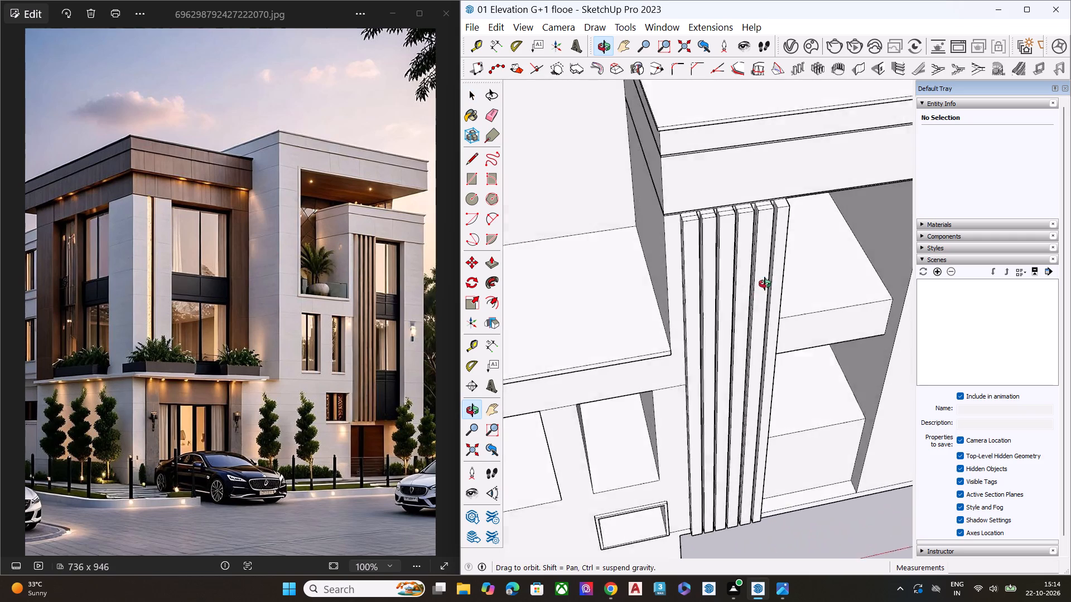
middle_click_drag(765, 284, 766, 281)
scroll(766, 281, "up", 1)
scroll(705, 212, "up", 7)
middle_click_drag(674, 213, 833, 336)
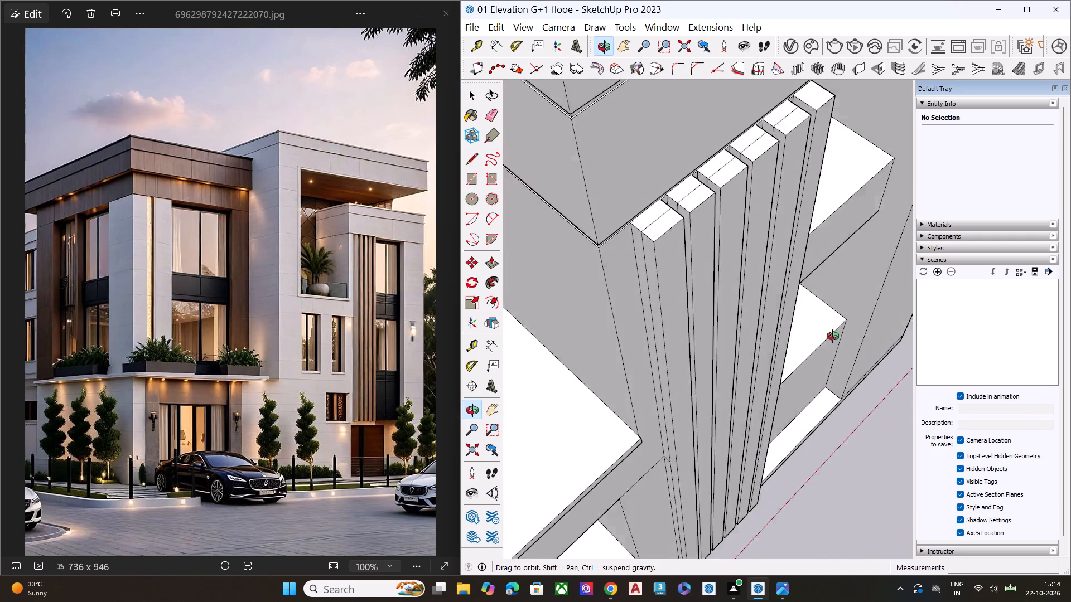
middle_click_drag(833, 336, 759, 467)
scroll(812, 206, "up", 8)
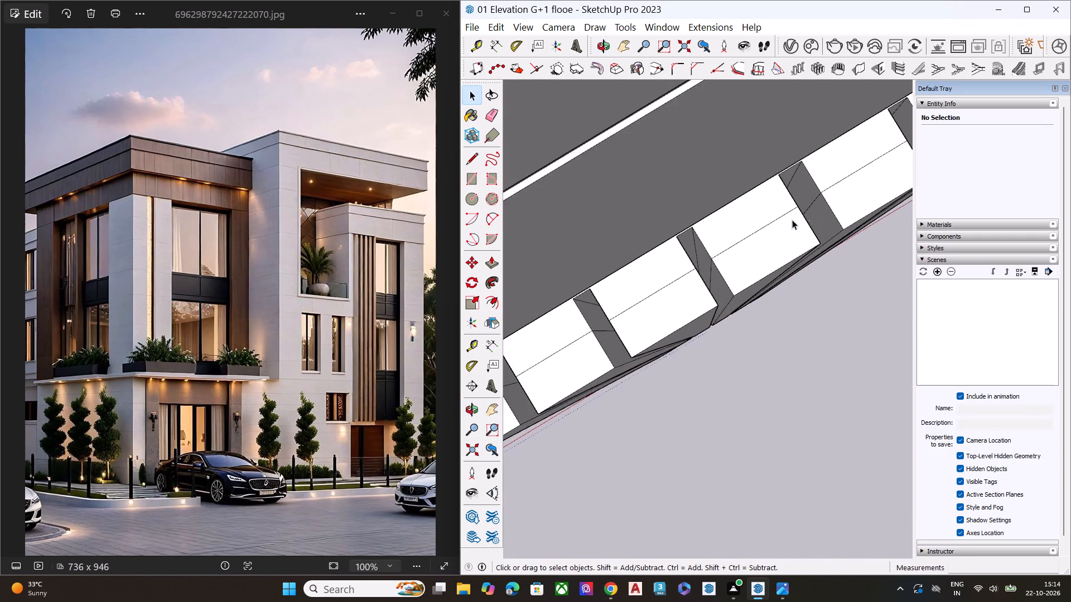
scroll(758, 222, "down", 9)
middle_click_drag(763, 247, 704, 288)
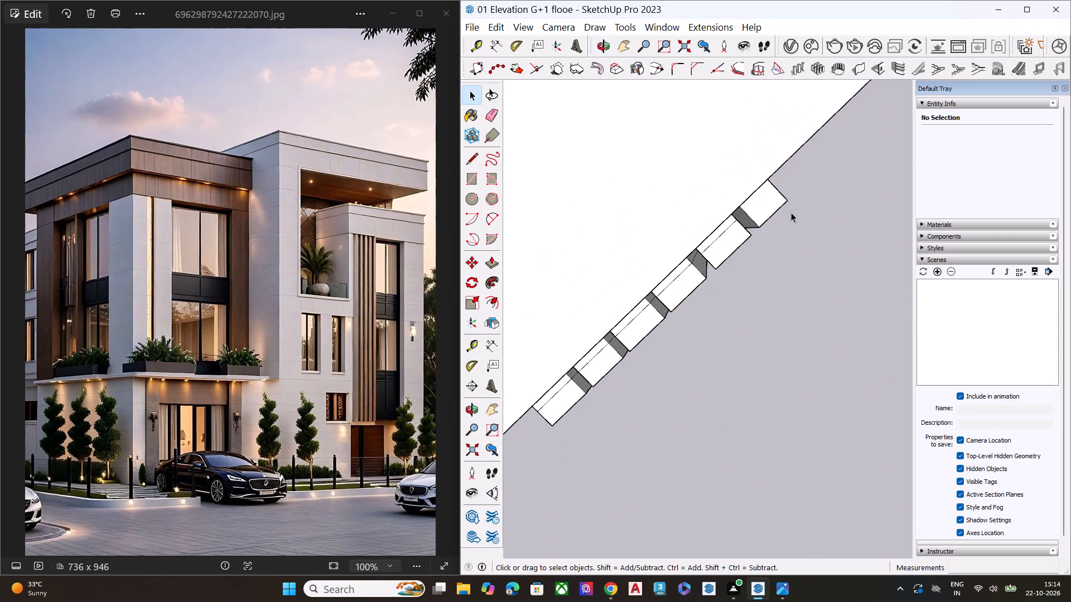
middle_click_drag(780, 219, 753, 198)
key("l")
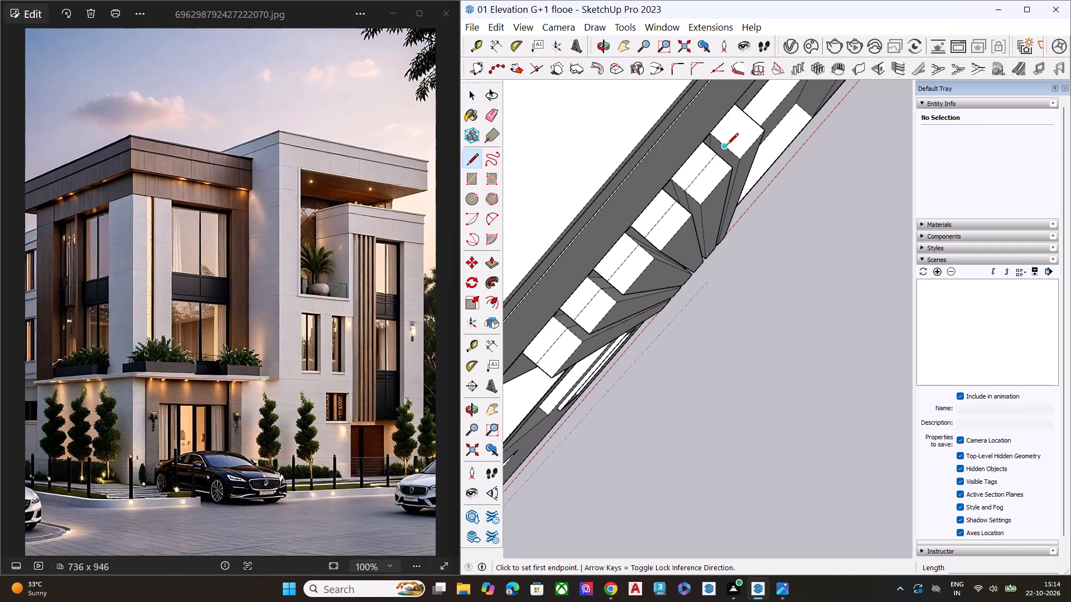
left_click(727, 145)
left_click(750, 121)
key("space")
left_click(800, 254)
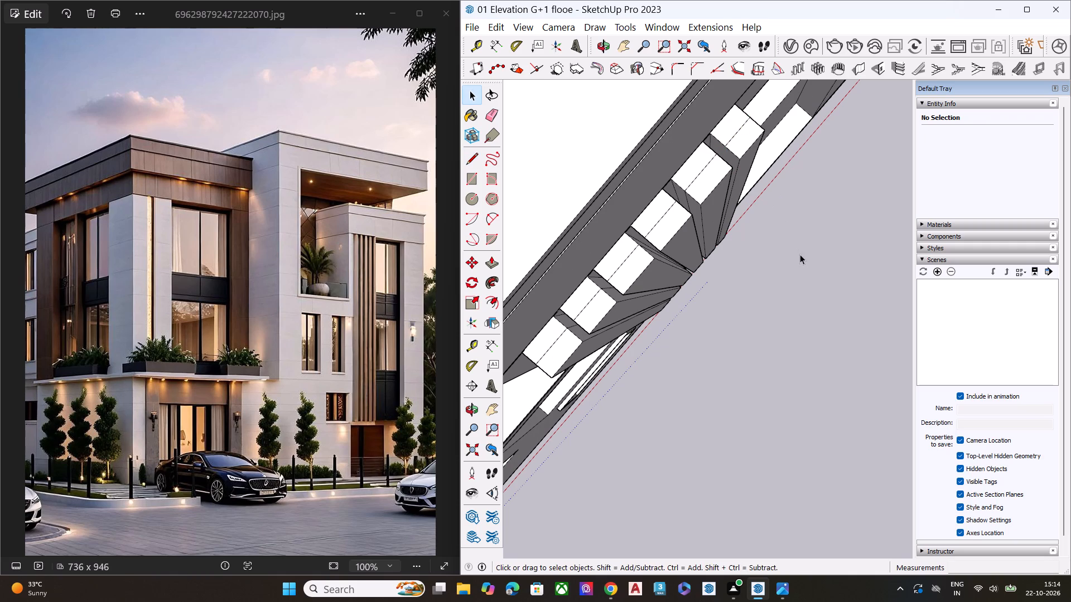
Examine the projecting bay and the bottom ends of its vertical fins from below.
scroll(780, 284, "down", 7)
middle_click_drag(768, 315, 636, 120)
scroll(763, 169, "down", 4)
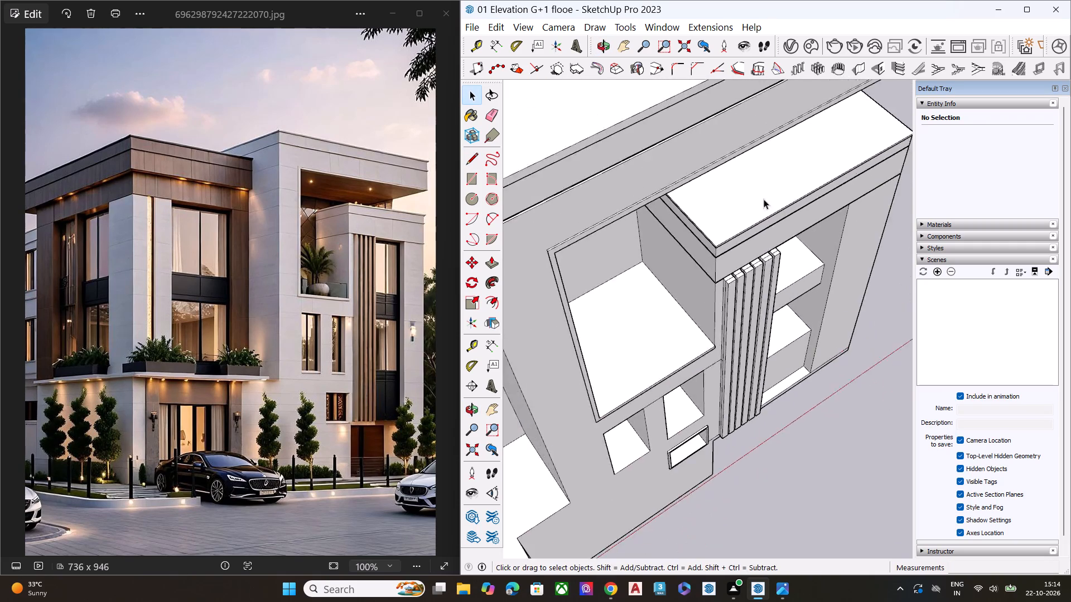
scroll(764, 199, "down", 5)
middle_click_drag(763, 336, 764, 110)
middle_click_drag(744, 365, 759, 220)
middle_click_drag(749, 426, 808, 221)
scroll(734, 386, "up", 4)
scroll(730, 393, "down", 2)
middle_click_drag(785, 368, 816, 326)
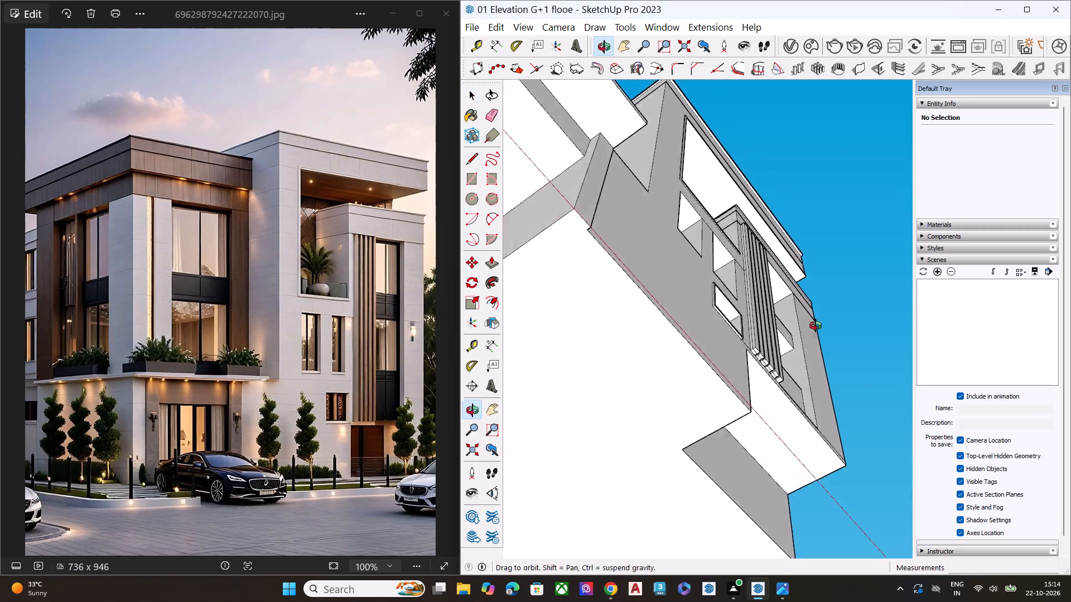
middle_click_drag(816, 326, 818, 324)
scroll(807, 342, "up", 8)
scroll(739, 353, "up", 10)
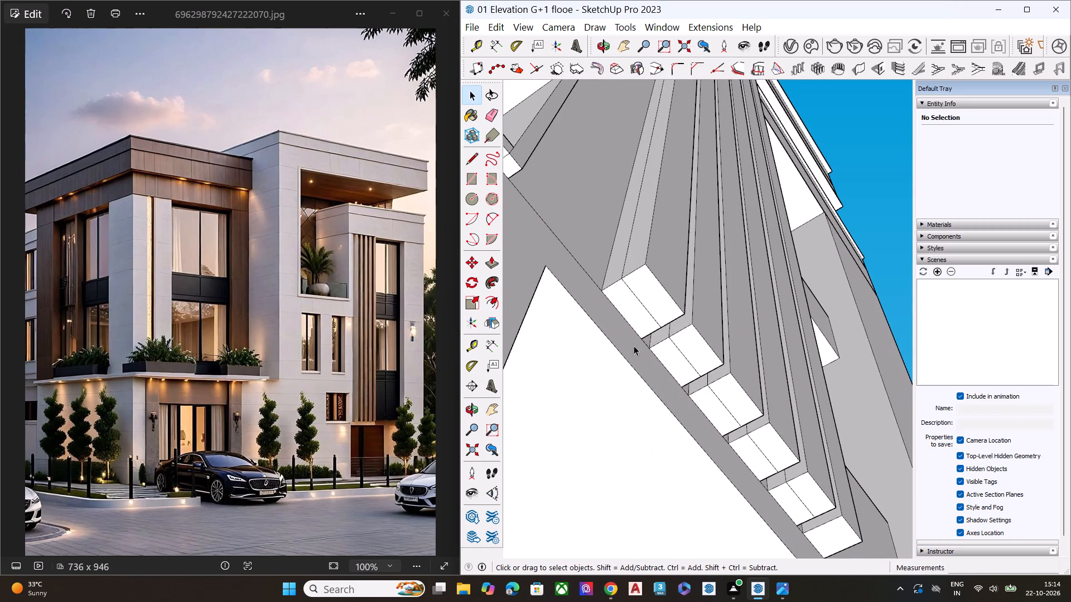
middle_click_drag(630, 334, 633, 444)
scroll(674, 355, "down", 9)
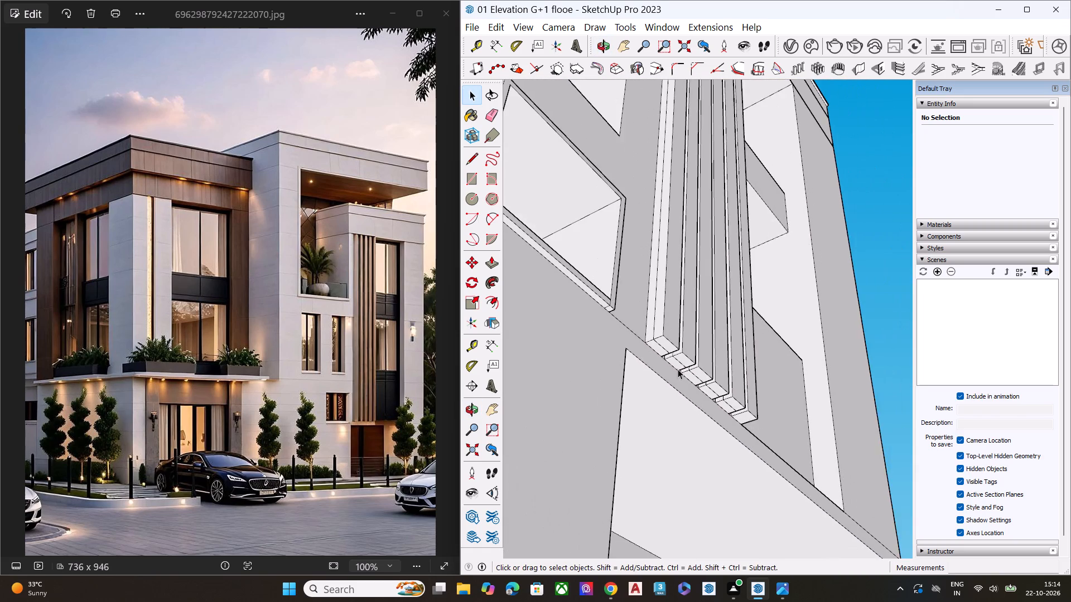
scroll(689, 360, "down", 15)
scroll(688, 382, "up", 1)
scroll(688, 382, "down", 1)
scroll(688, 382, "up", 1)
scroll(688, 382, "down", 2)
left_click(831, 387)
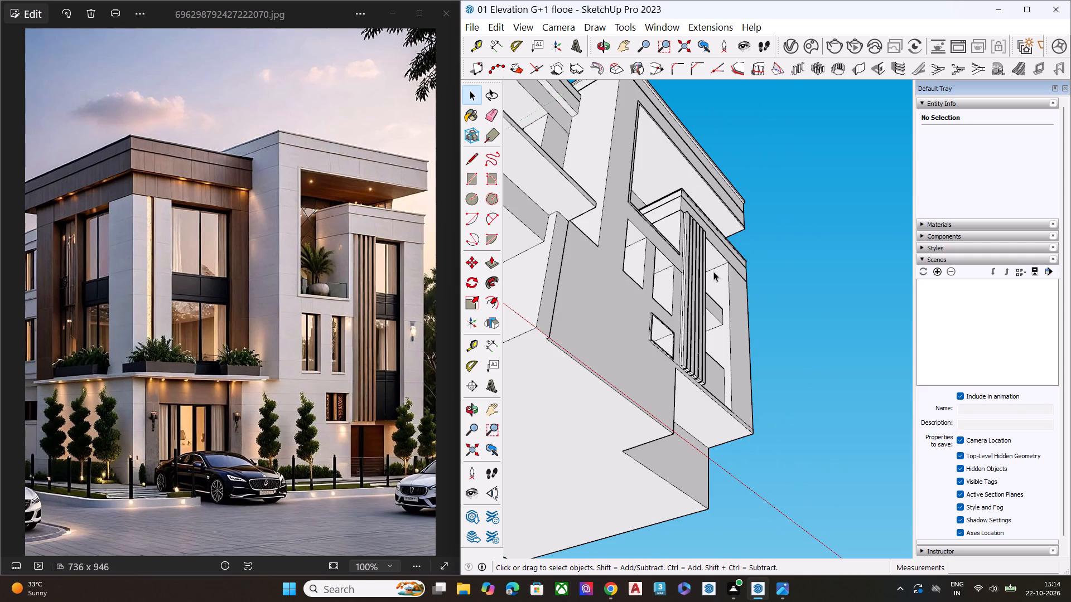
Erase the seam lines across the bottom ends of the first three fins from the small-window side.
middle_click_drag(713, 271, 631, 193)
scroll(656, 320, "up", 10)
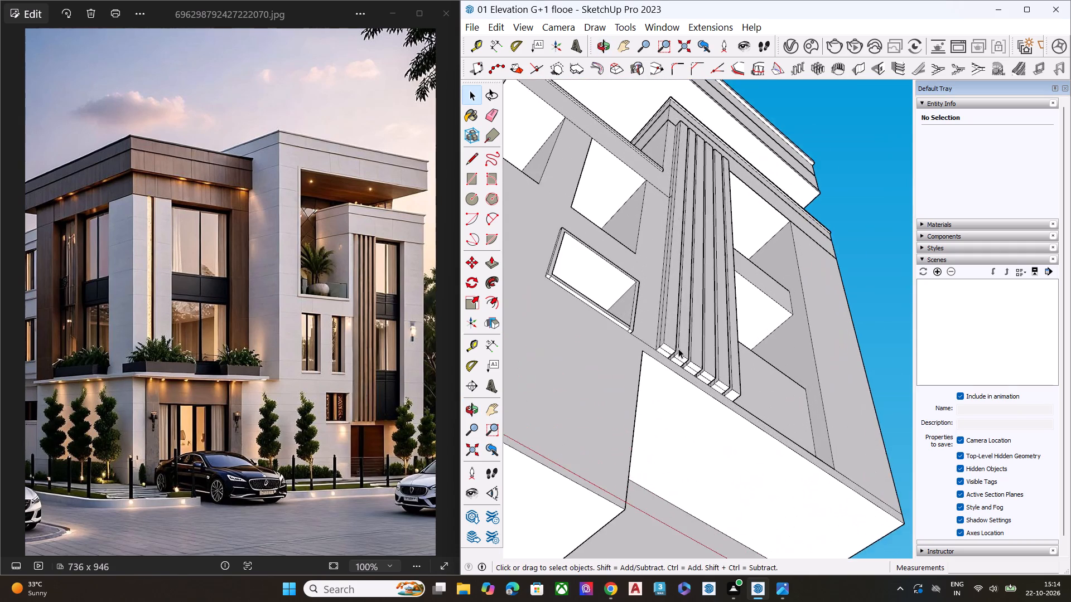
scroll(678, 348, "up", 15)
scroll(669, 355, "down", 1)
scroll(669, 355, "up", 4)
left_click(662, 352)
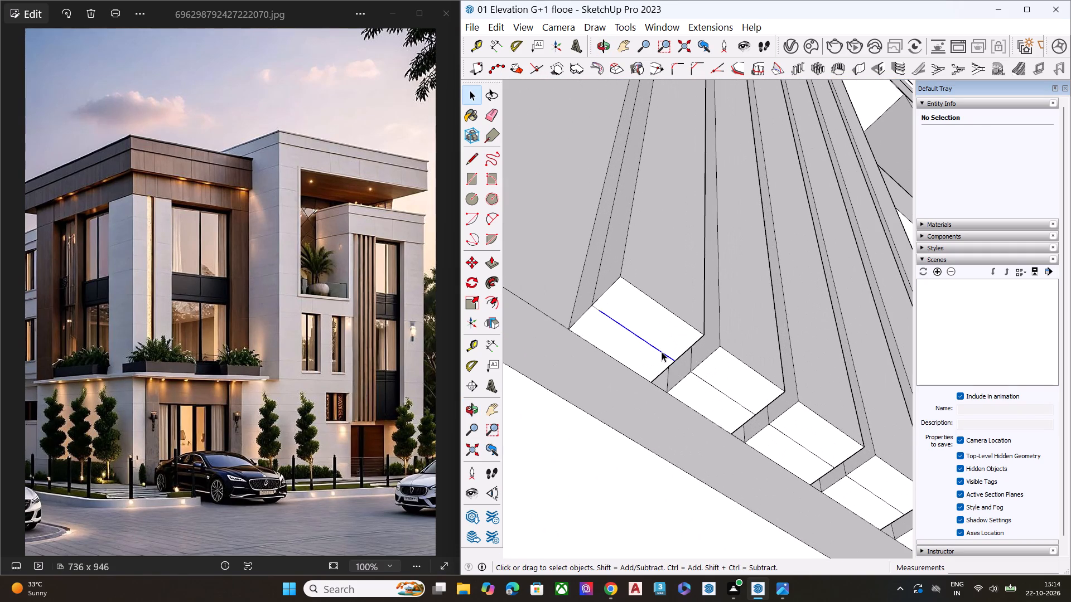
key("e")
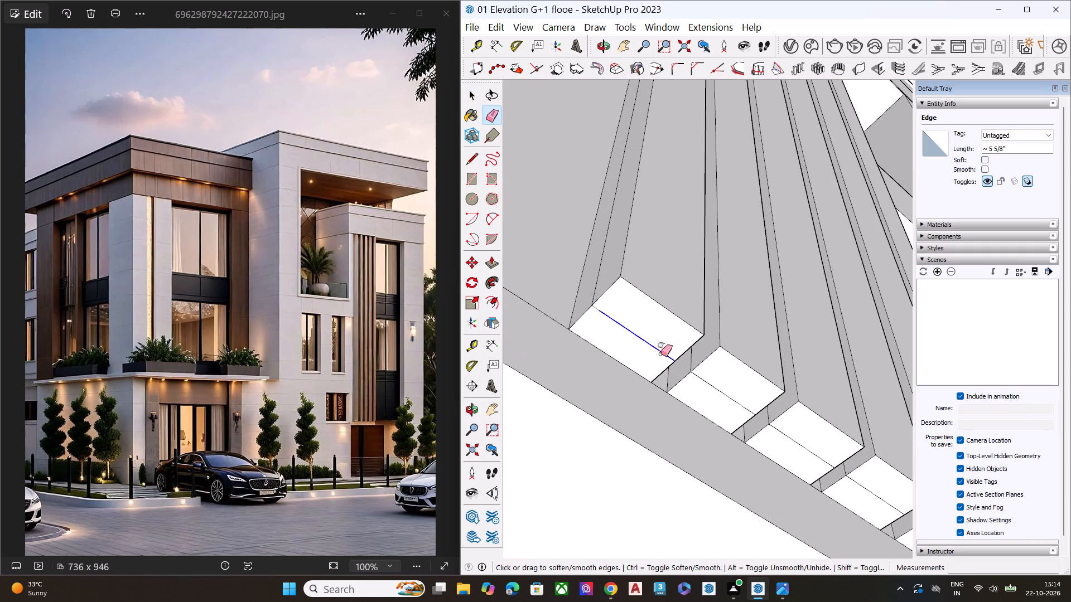
key("space")
scroll(659, 361, "down", 6)
scroll(664, 357, "up", 2)
scroll(664, 358, "down", 4)
scroll(665, 360, "up", 1)
scroll(665, 360, "down", 9)
scroll(685, 345, "up", 1)
scroll(692, 345, "down", 1)
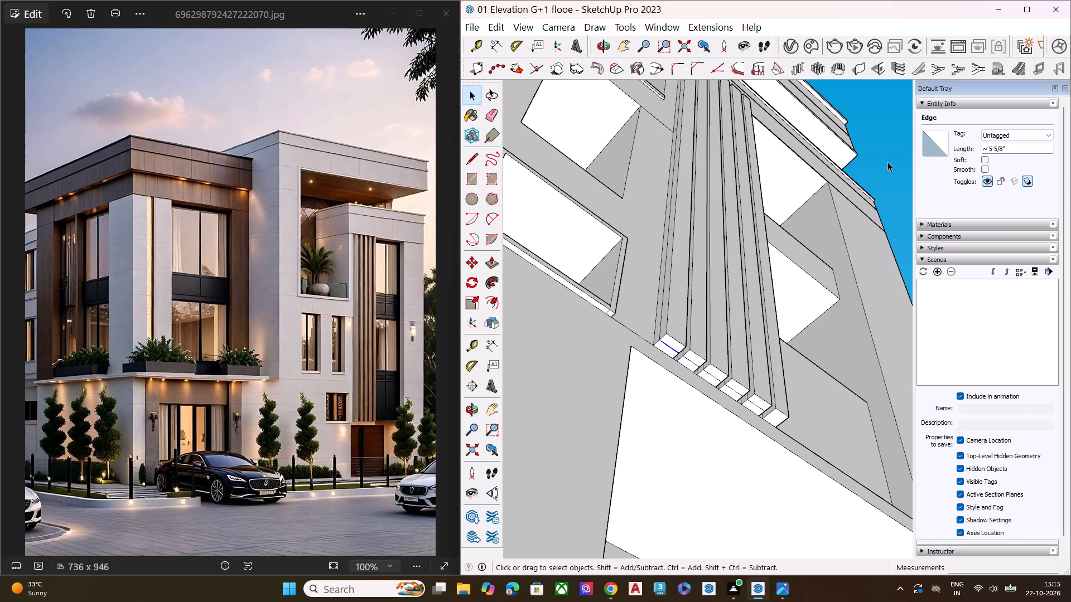
left_click(888, 161)
scroll(702, 290, "up", 9)
scroll(706, 319, "down", 1)
scroll(706, 322, "up", 2)
key("e")
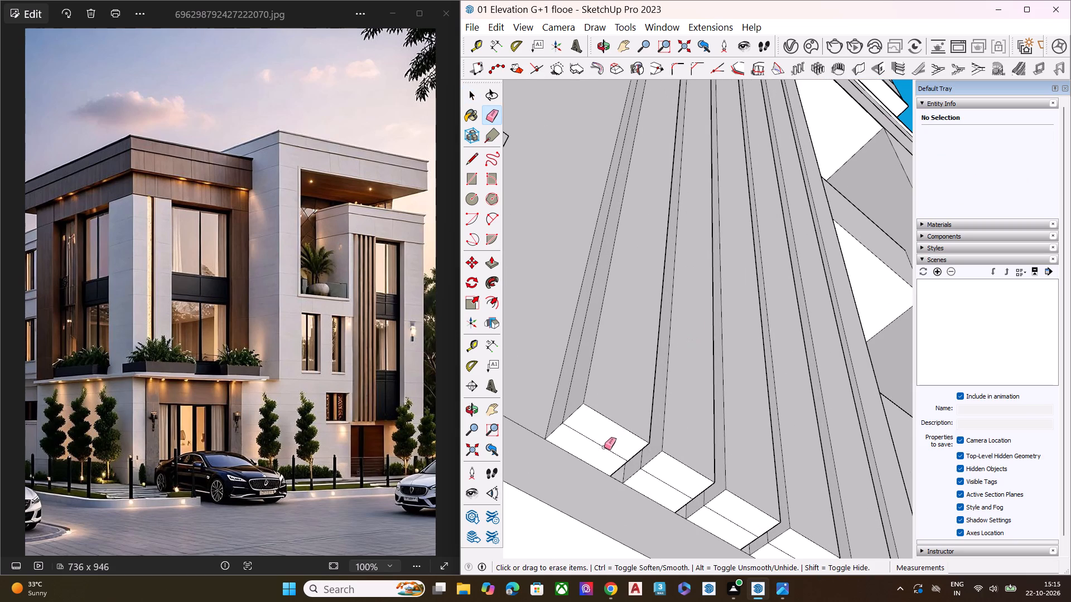
left_click(604, 447)
left_click(667, 483)
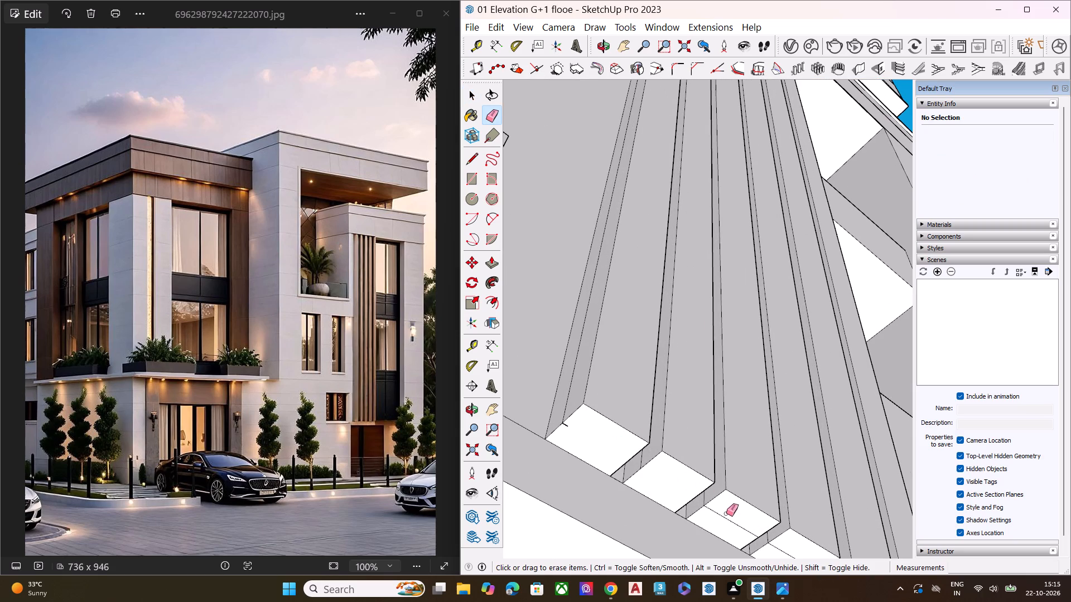
left_click(723, 515)
Erase the seam lines across the bottom ends of the fourth and fifth fins from the small-window side.
scroll(705, 380, "down", 7)
scroll(758, 464, "up", 2)
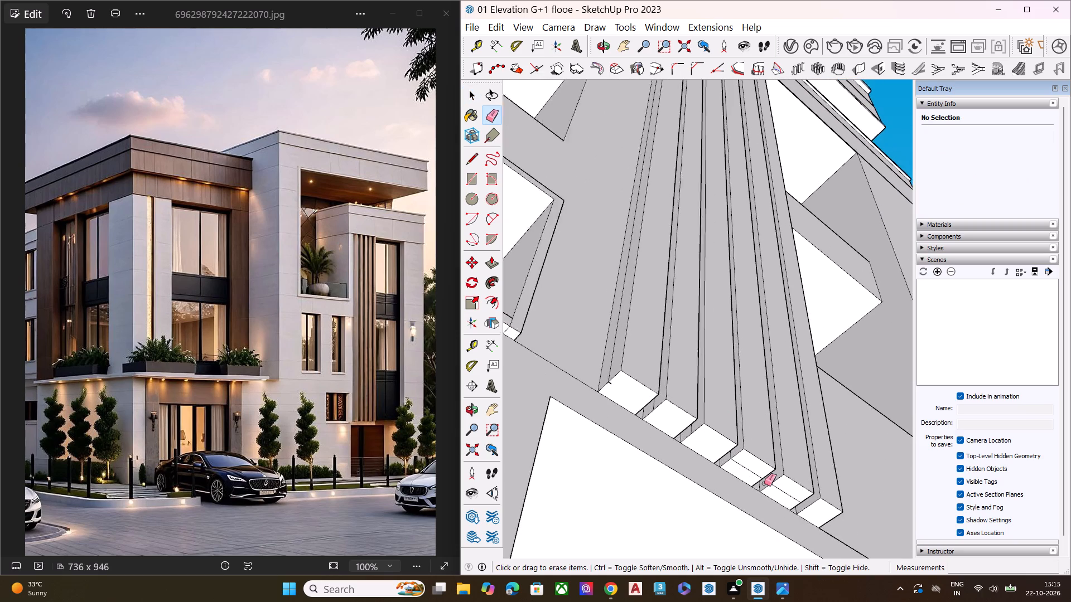
scroll(764, 483, "up", 2)
scroll(769, 496, "down", 1)
scroll(769, 498, "up", 1)
scroll(751, 455, "up", 4)
left_click(740, 470)
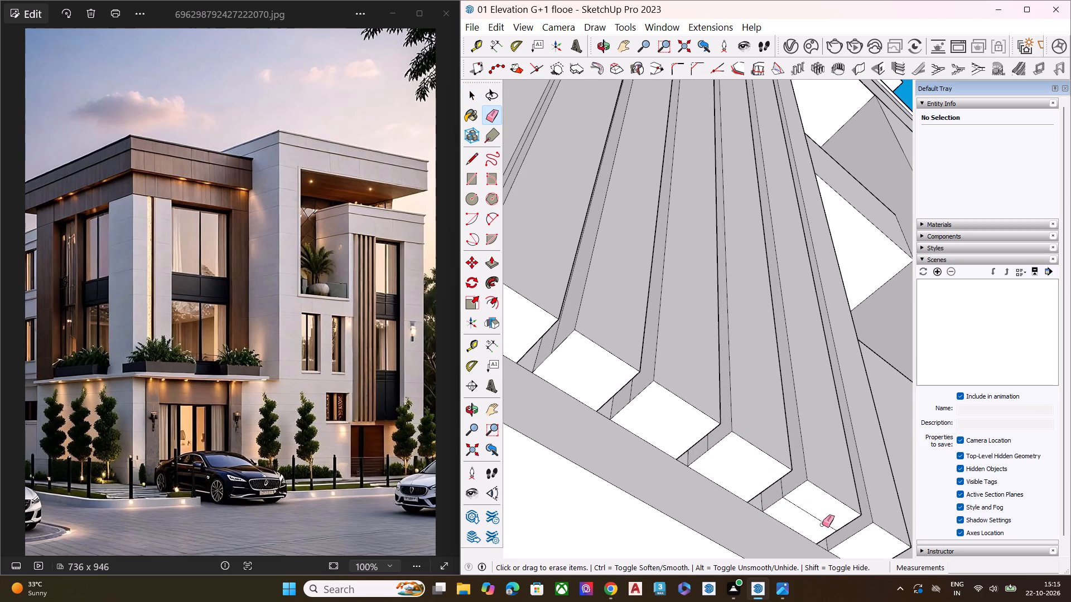
left_click(814, 517)
Erase the leftover stub edge on the bottom end of the fin nearest the small windows.
scroll(781, 436, "down", 7)
scroll(617, 388, "up", 8)
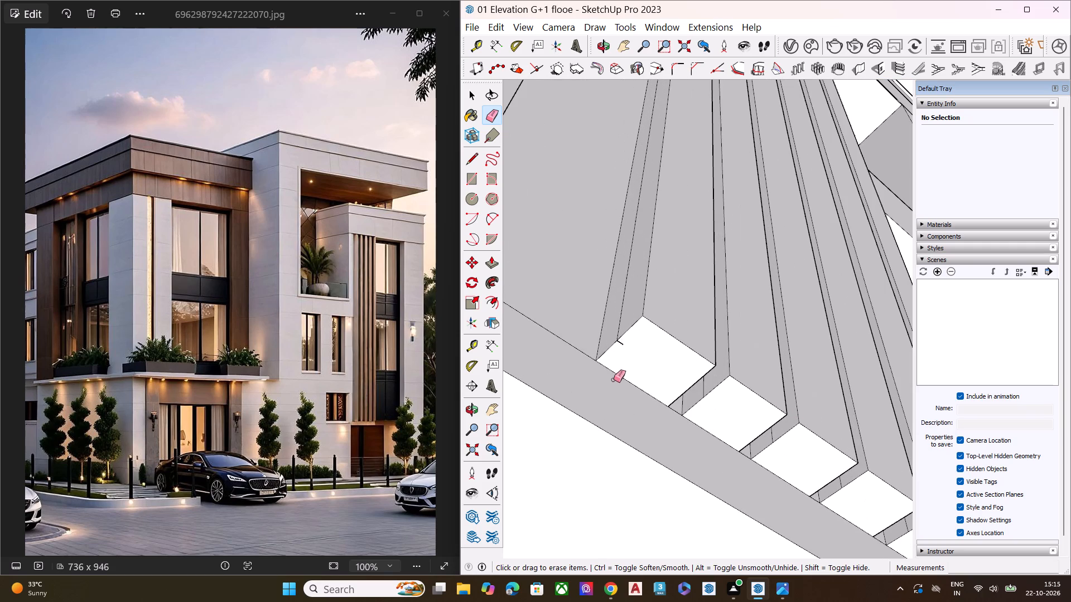
scroll(621, 343, "up", 14)
left_click(619, 339)
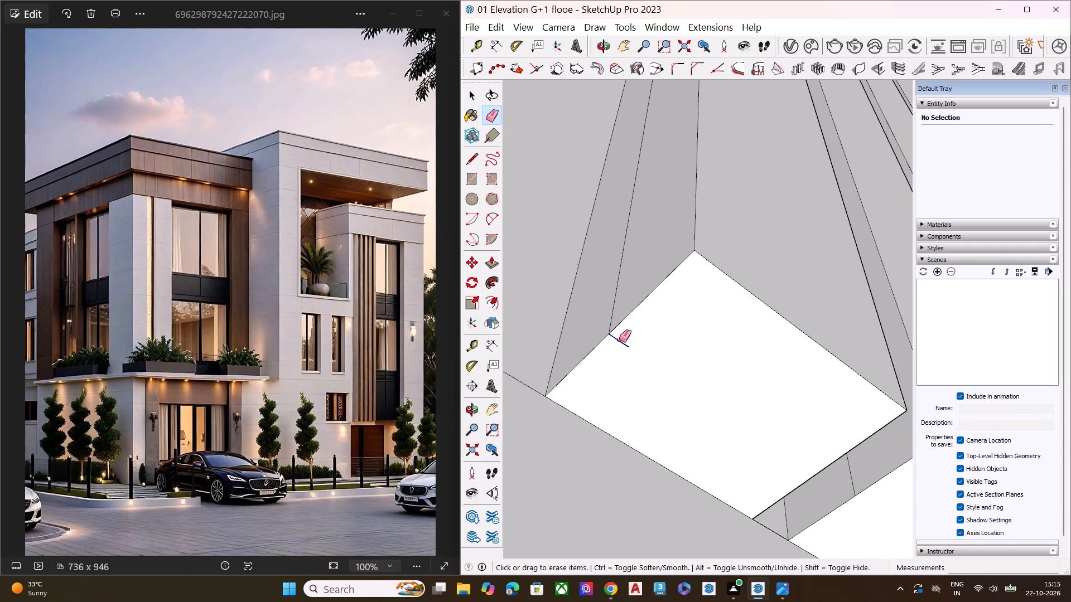
Erase the vertical seam line on the outer side face of the fin nearest the small windows.
left_click(614, 302)
Erase the vertical seam lines on both facing sides of the gap between the first and second fins from the small-window side.
scroll(662, 348, "down", 10)
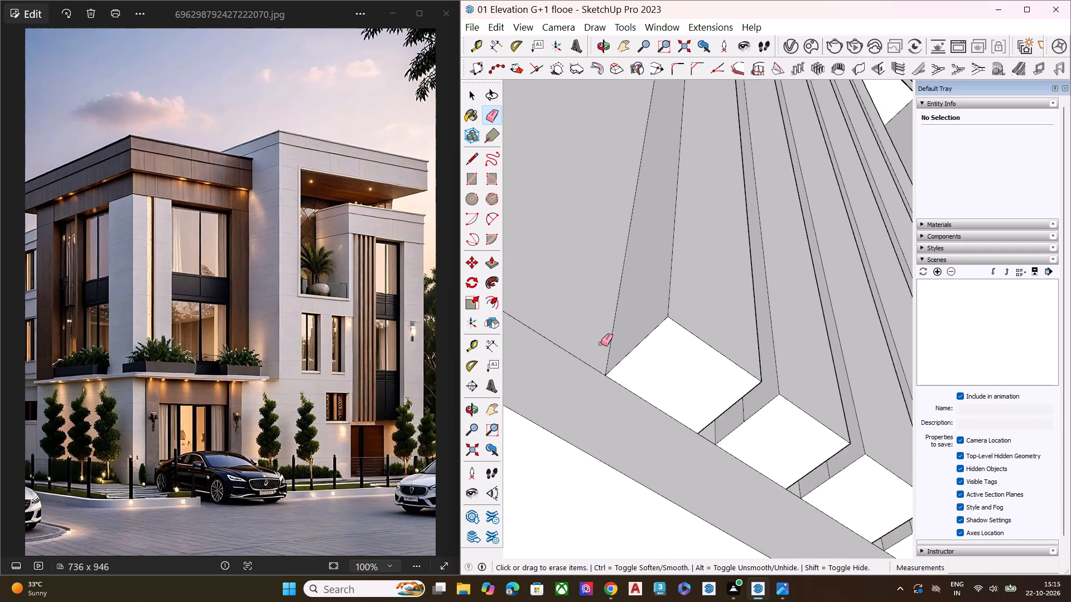
scroll(601, 343, "down", 5)
scroll(648, 327, "down", 9)
scroll(784, 350, "up", 1)
middle_click_drag(781, 350, 634, 468)
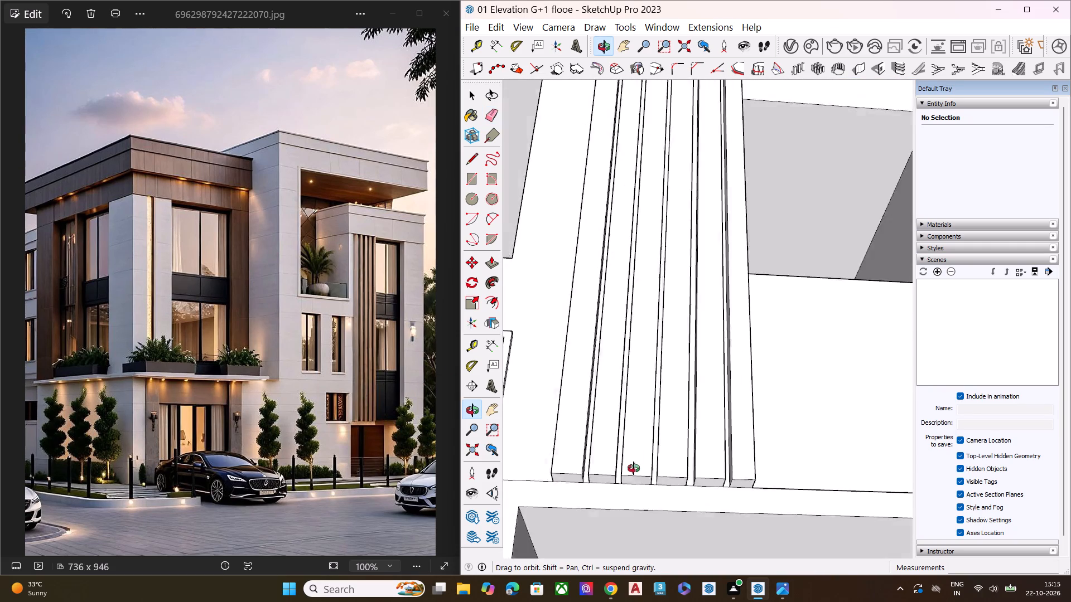
middle_click_drag(634, 468, 707, 572)
middle_click_drag(701, 322, 729, 522)
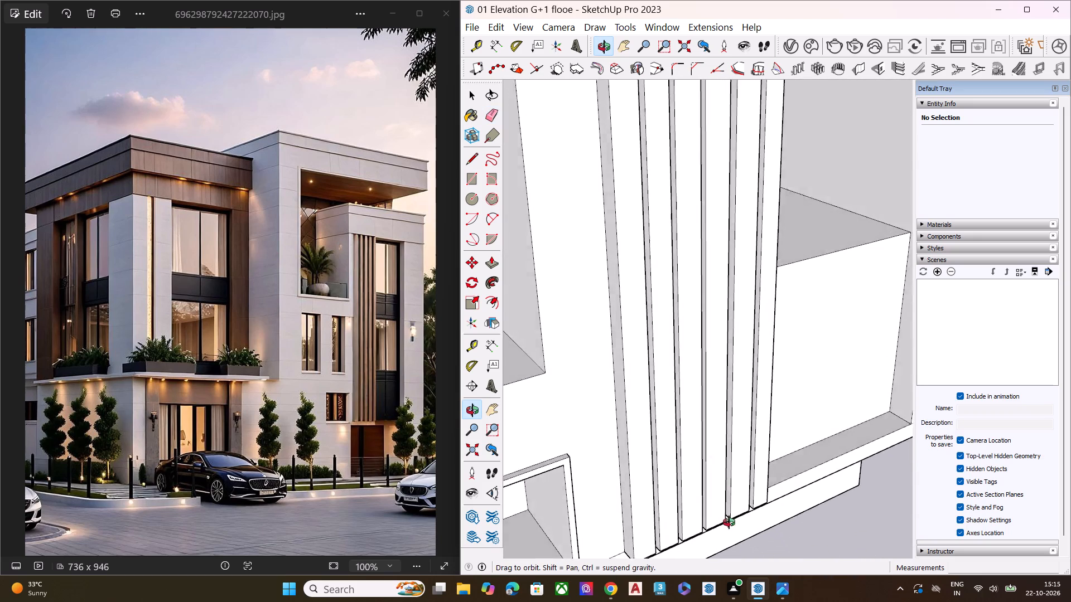
middle_click_drag(729, 522, 708, 538)
scroll(621, 374, "up", 10)
scroll(647, 333, "up", 2)
scroll(646, 332, "down", 1)
scroll(646, 332, "up", 7)
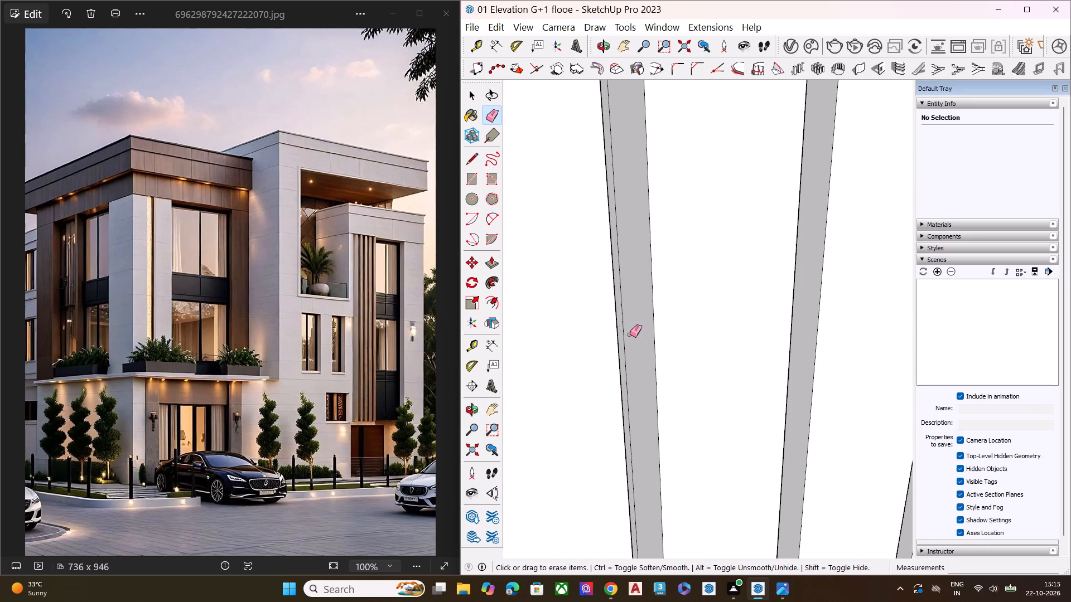
middle_click_drag(629, 334, 601, 467)
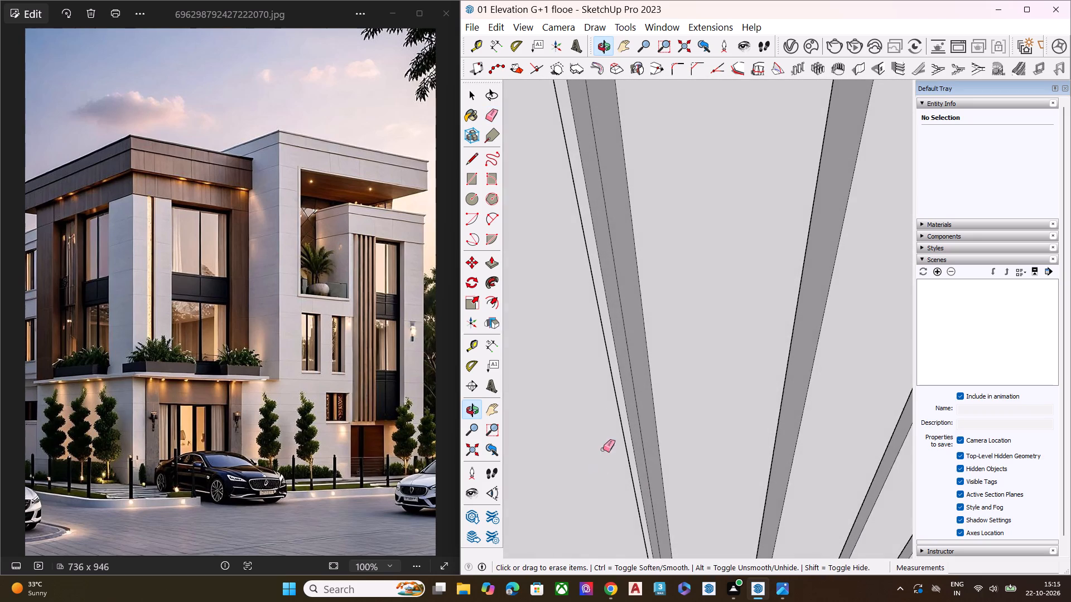
scroll(610, 382, "up", 8)
left_click(633, 313)
scroll(630, 326, "down", 5)
middle_click_drag(663, 338, 516, 351)
scroll(604, 236, "up", 3)
scroll(604, 236, "down", 2)
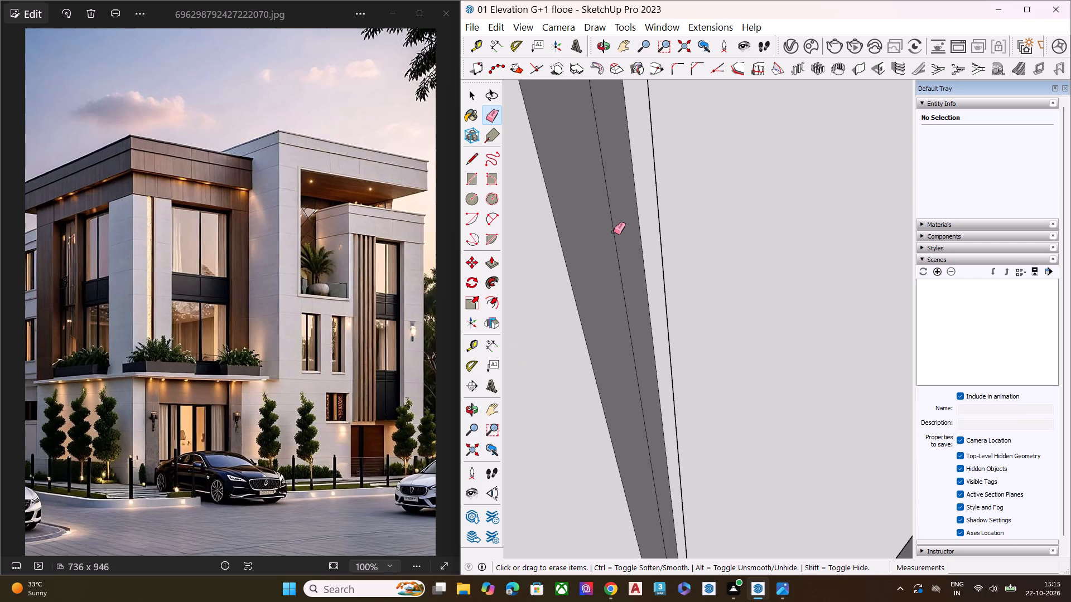
left_click(614, 232)
Erase the vertical seam lines on both facing sides of the gap between the second and third fins.
scroll(602, 236, "down", 15)
scroll(703, 283, "up", 1)
middle_click_drag(703, 283, 643, 290)
scroll(705, 259, "up", 3)
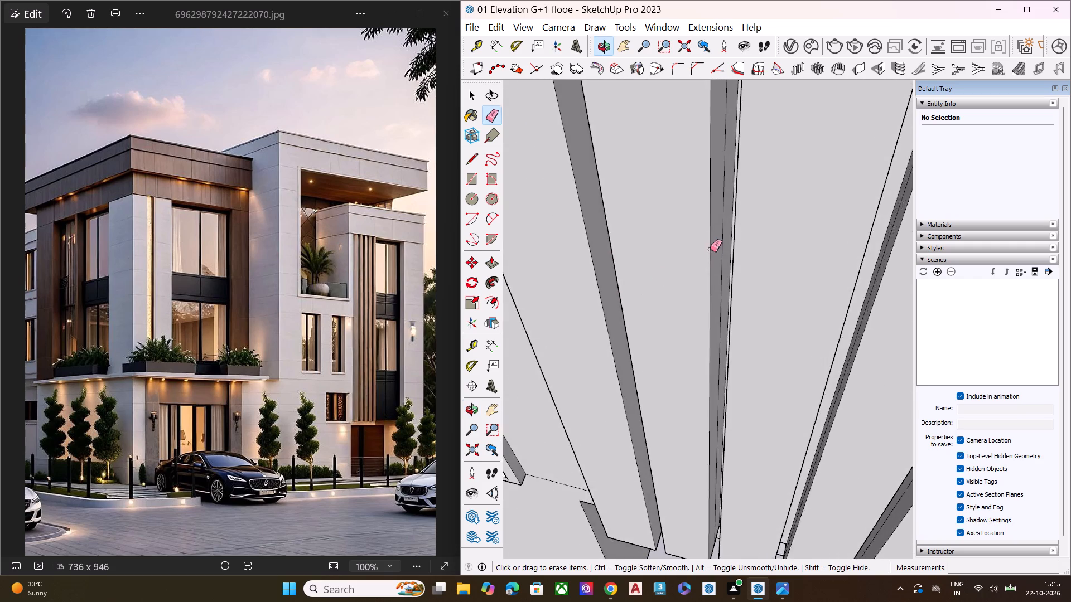
scroll(710, 249, "up", 5)
left_click(731, 230)
middle_click_drag(711, 244, 855, 208)
scroll(731, 229, "up", 5)
left_click(695, 220)
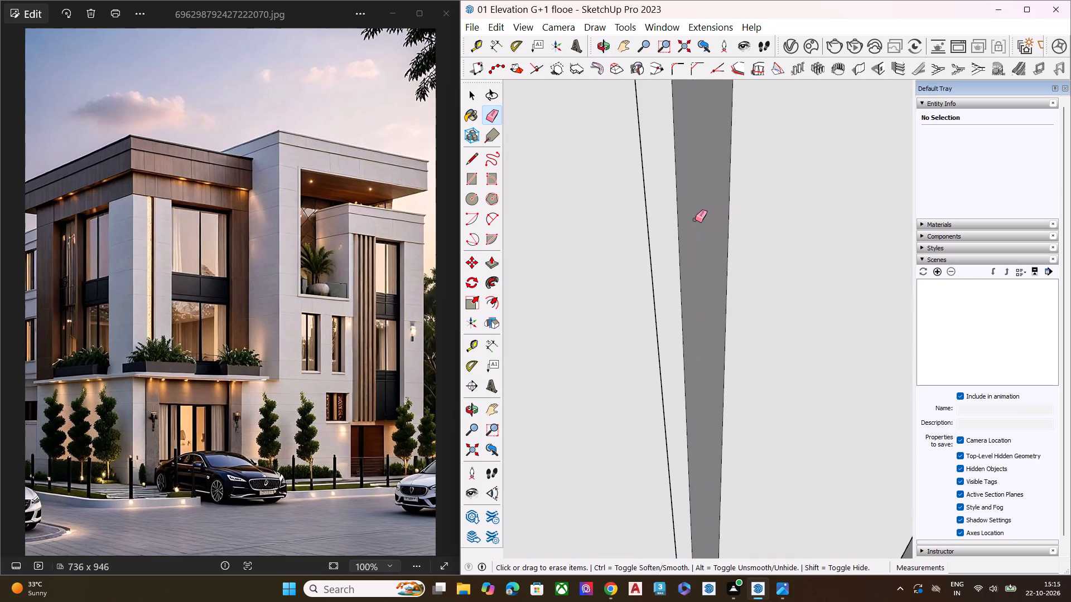
Erase the vertical seam lines on both facing sides of the gap between the third and fourth fins.
scroll(665, 238, "down", 4)
scroll(659, 246, "up", 1)
scroll(659, 246, "down", 2)
scroll(658, 246, "up", 1)
scroll(658, 247, "down", 11)
middle_click_drag(740, 235, 512, 245)
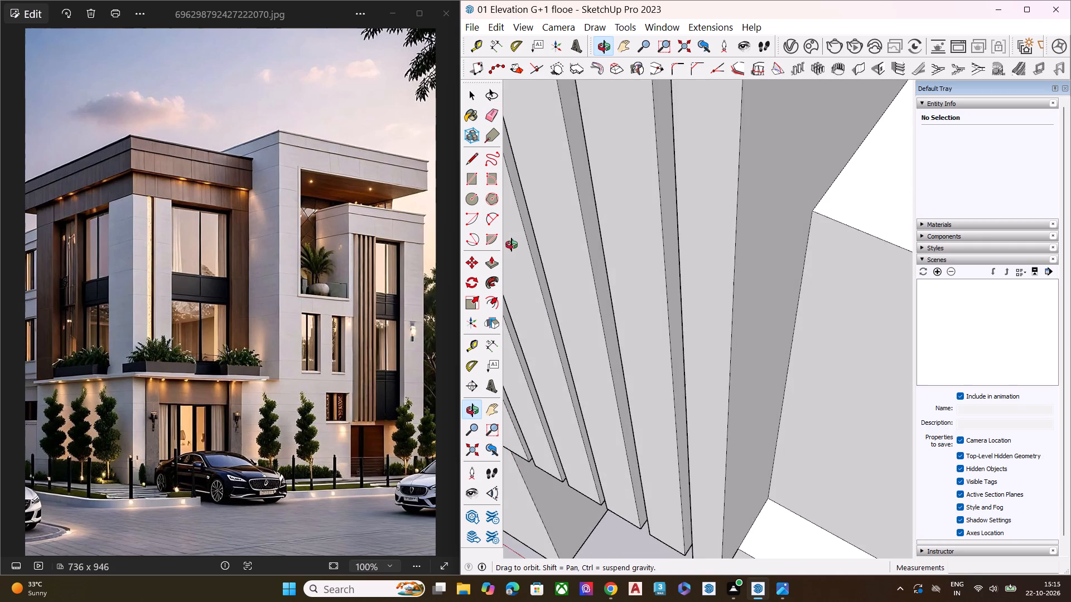
middle_click_drag(512, 245, 647, 224)
scroll(623, 178, "up", 10)
scroll(698, 161, "up", 4)
scroll(698, 160, "down", 1)
scroll(698, 159, "up", 1)
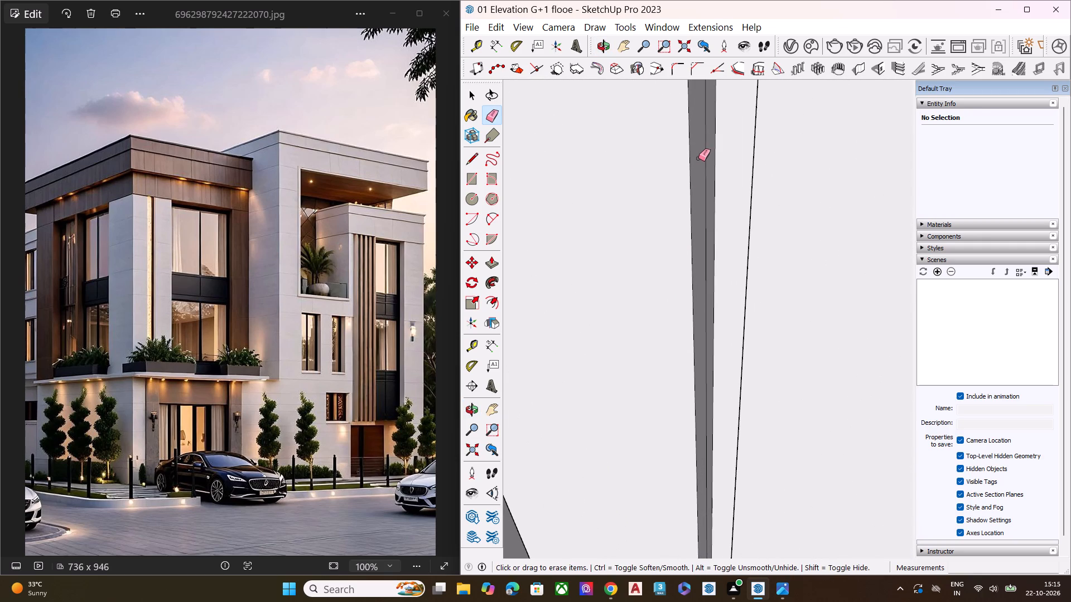
left_click(707, 153)
scroll(692, 175, "down", 5)
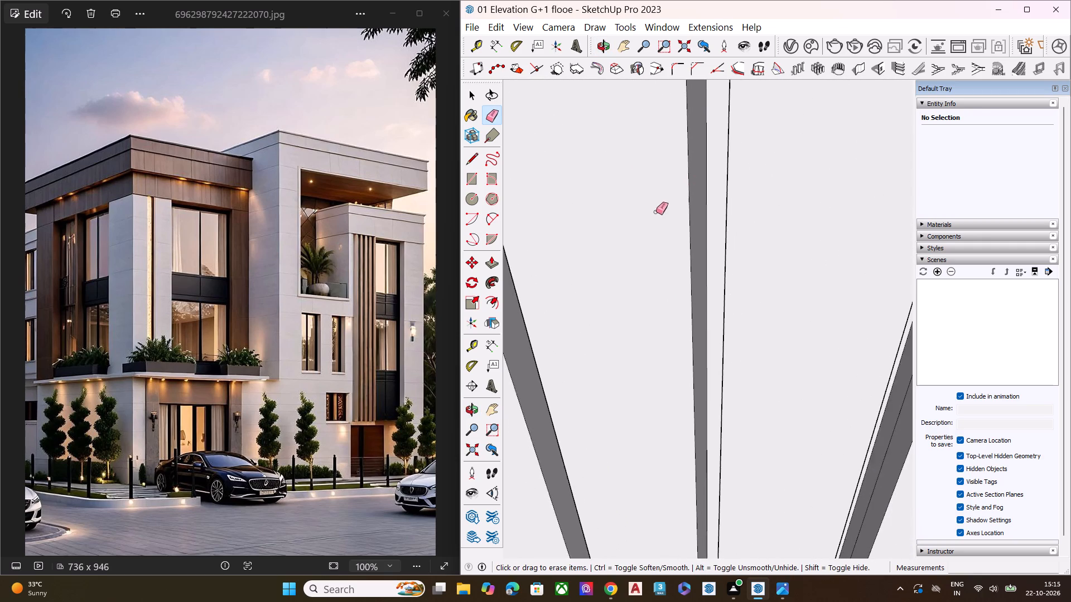
middle_click_drag(659, 212, 773, 186)
left_click(677, 168)
Erase the vertical seam lines on both facing sides of the gap between the fourth and fifth fins.
scroll(719, 174, "down", 3)
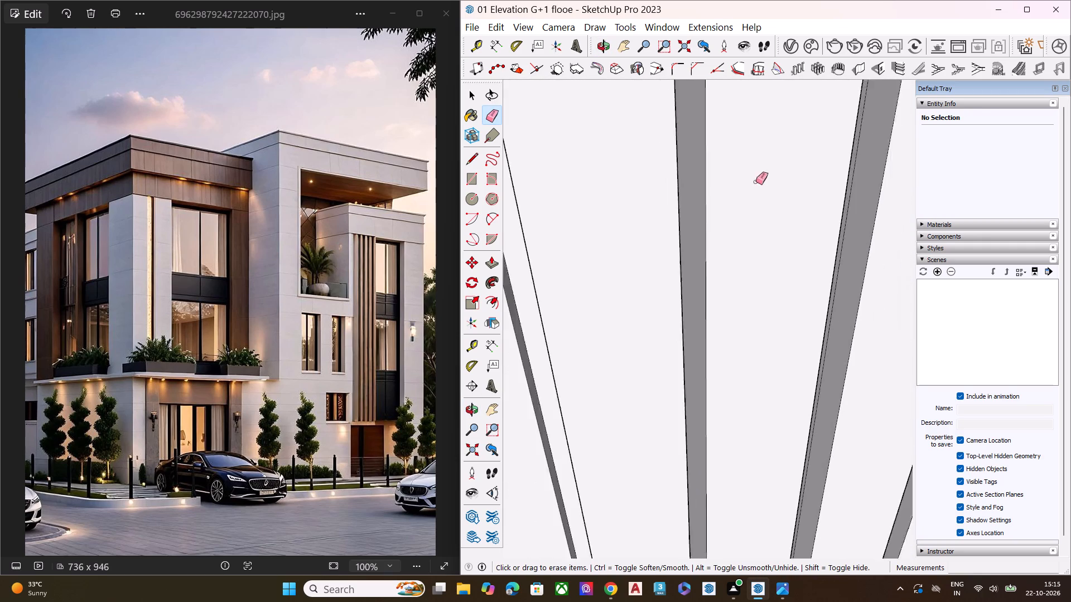
scroll(756, 182, "down", 7)
middle_click_drag(657, 199, 679, 259)
middle_click_drag(786, 261, 672, 299)
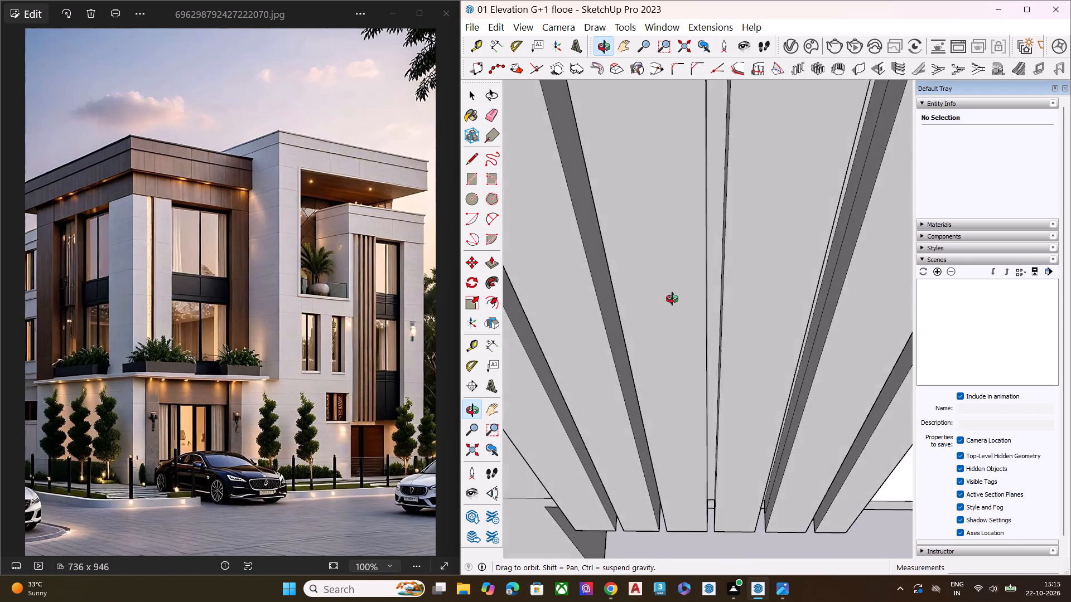
middle_click_drag(672, 299, 785, 215)
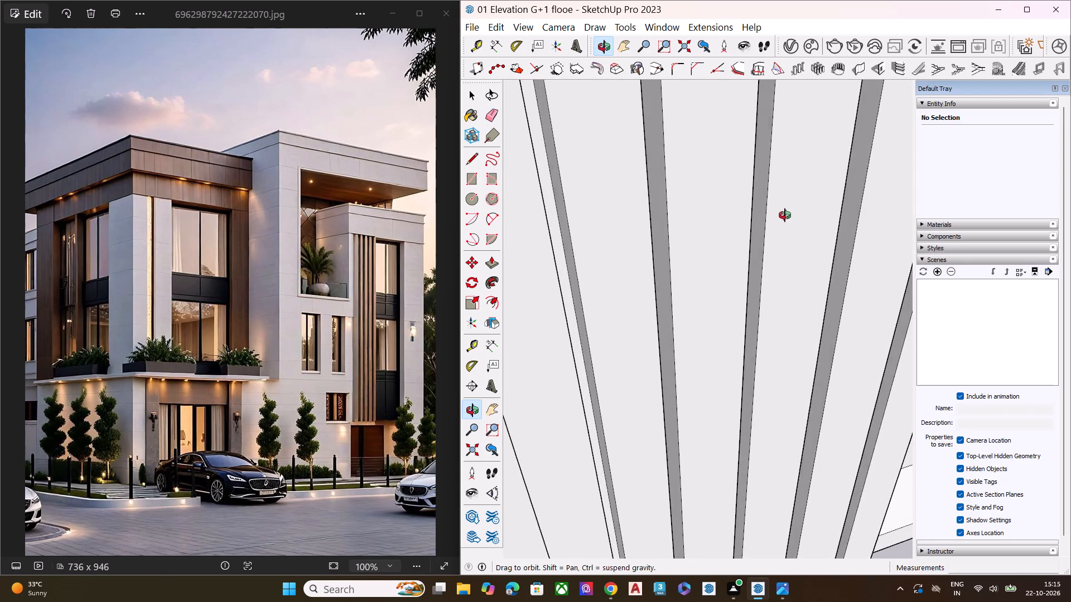
middle_click_drag(785, 215, 689, 219)
middle_click_drag(785, 262, 763, 259)
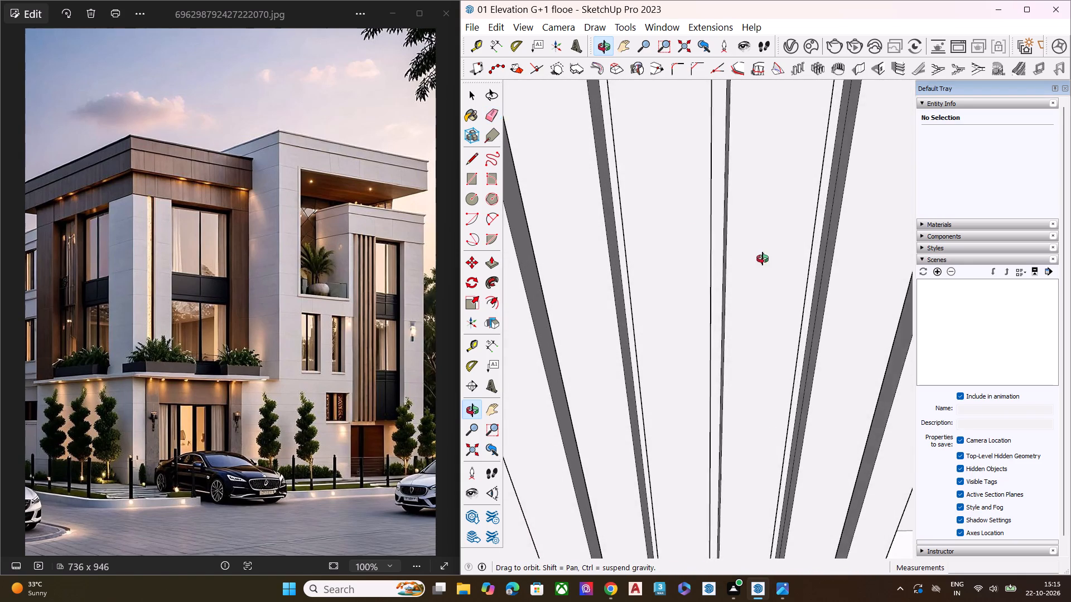
middle_click_drag(763, 259, 643, 260)
scroll(794, 236, "up", 3)
scroll(817, 215, "down", 1)
scroll(823, 213, "up", 5)
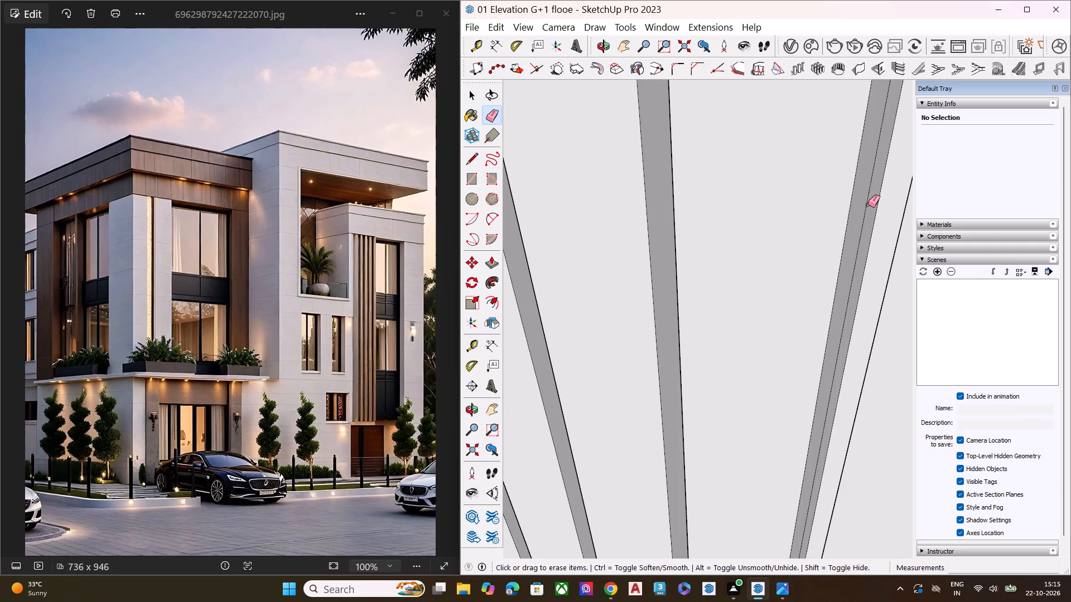
left_click(868, 205)
scroll(626, 210, "down", 16)
middle_click_drag(675, 231, 868, 217)
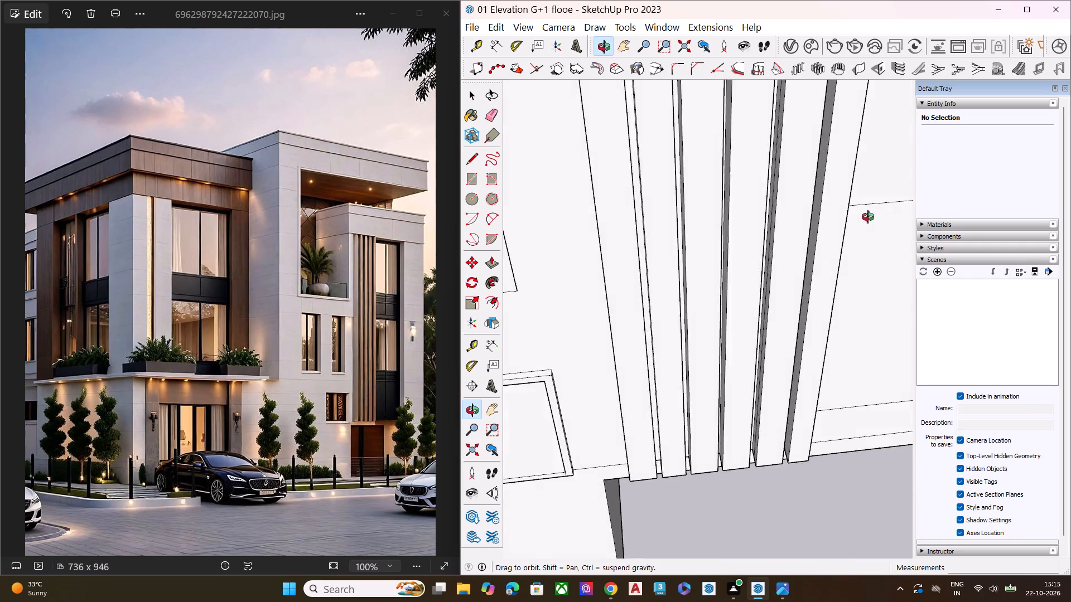
middle_click_drag(868, 217, 879, 214)
scroll(837, 187, "up", 10)
scroll(744, 148, "up", 7)
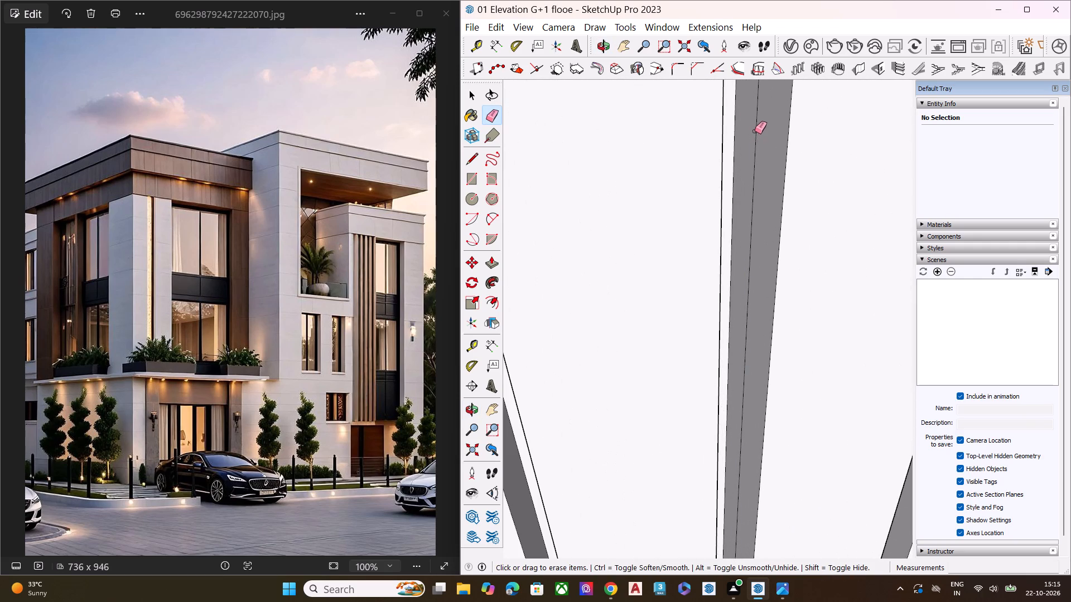
left_click(755, 131)
Erase the vertical seam line inside the last gap, between the fifth and sixth fins.
scroll(718, 171, "down", 8)
scroll(711, 225, "up", 1)
scroll(711, 234, "down", 11)
middle_click_drag(774, 249, 589, 260)
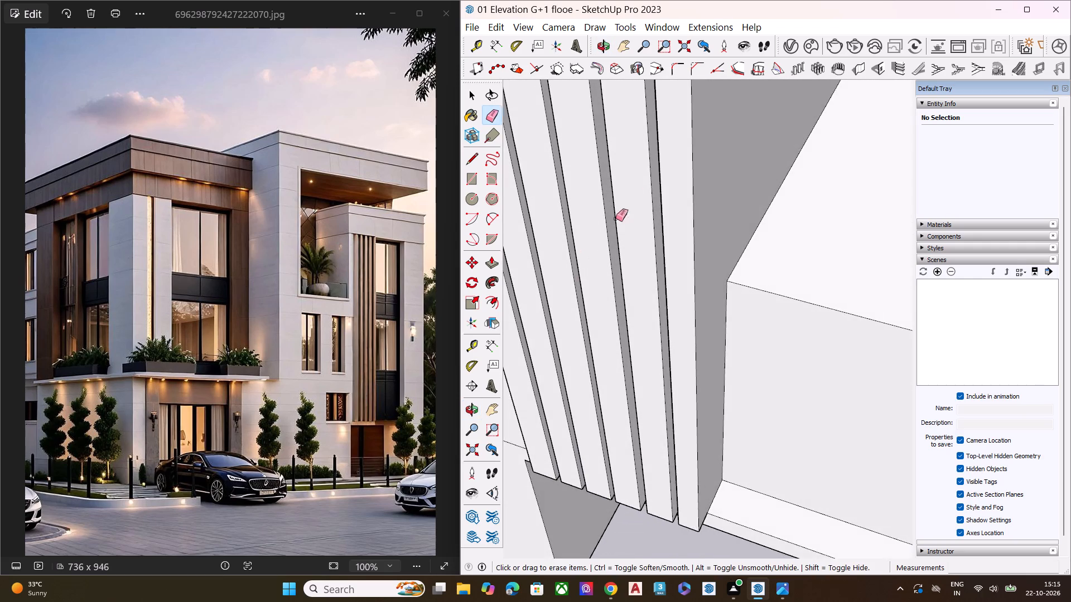
scroll(632, 186, "up", 9)
middle_click_drag(667, 188, 732, 189)
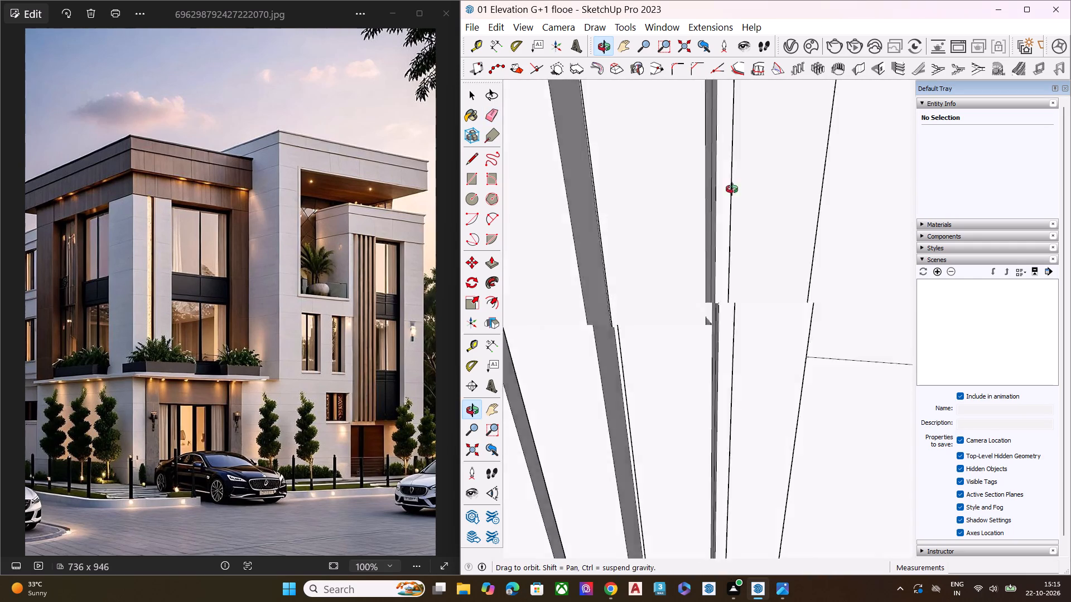
middle_click_drag(732, 189, 705, 197)
scroll(698, 185, "up", 9)
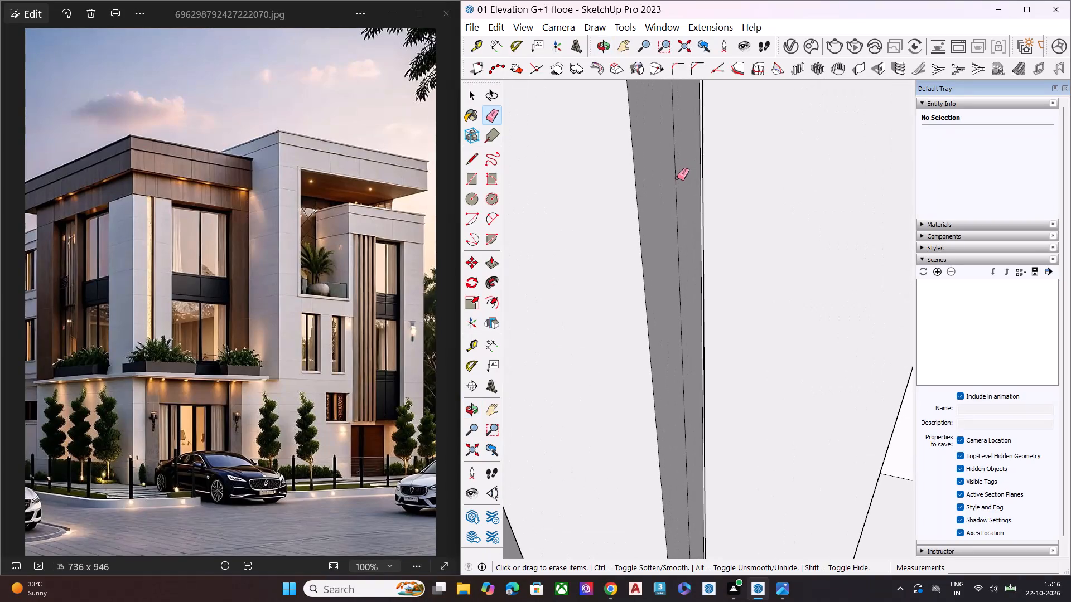
left_click(677, 182)
Examine the side faces of all the vertical fins for leftover seam lines and review the bay from farther away.
scroll(662, 204, "down", 6)
middle_click_drag(644, 232, 857, 230)
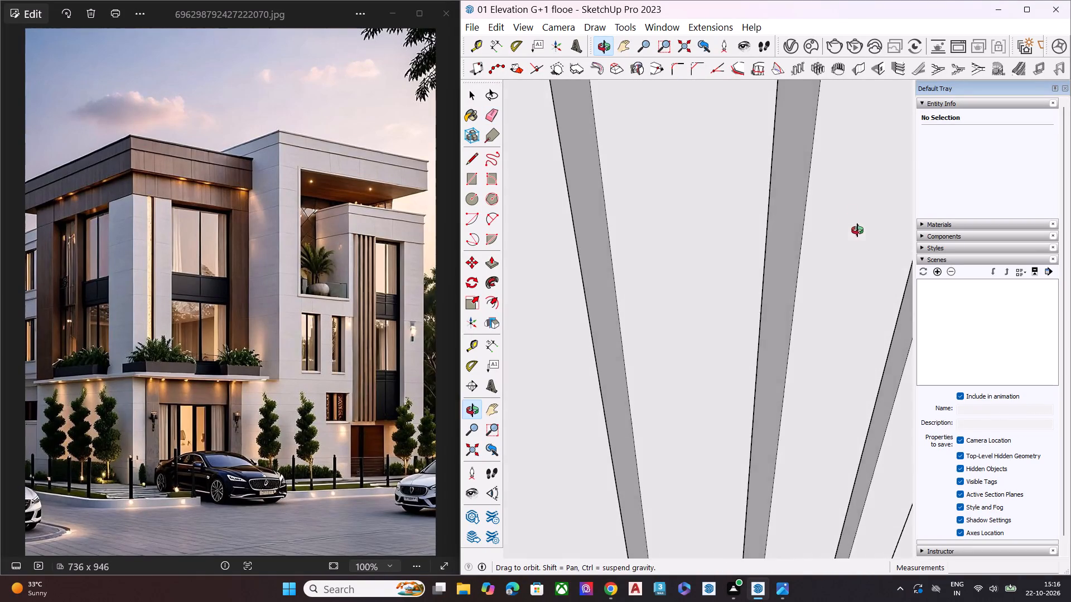
middle_click_drag(857, 230, 857, 227)
scroll(599, 190, "down", 1)
scroll(599, 192, "up", 2)
scroll(600, 203, "down", 7)
scroll(676, 260, "down", 2)
scroll(674, 260, "up", 1)
scroll(674, 260, "down", 4)
middle_click_drag(778, 260, 785, 202)
scroll(785, 201, "up", 6)
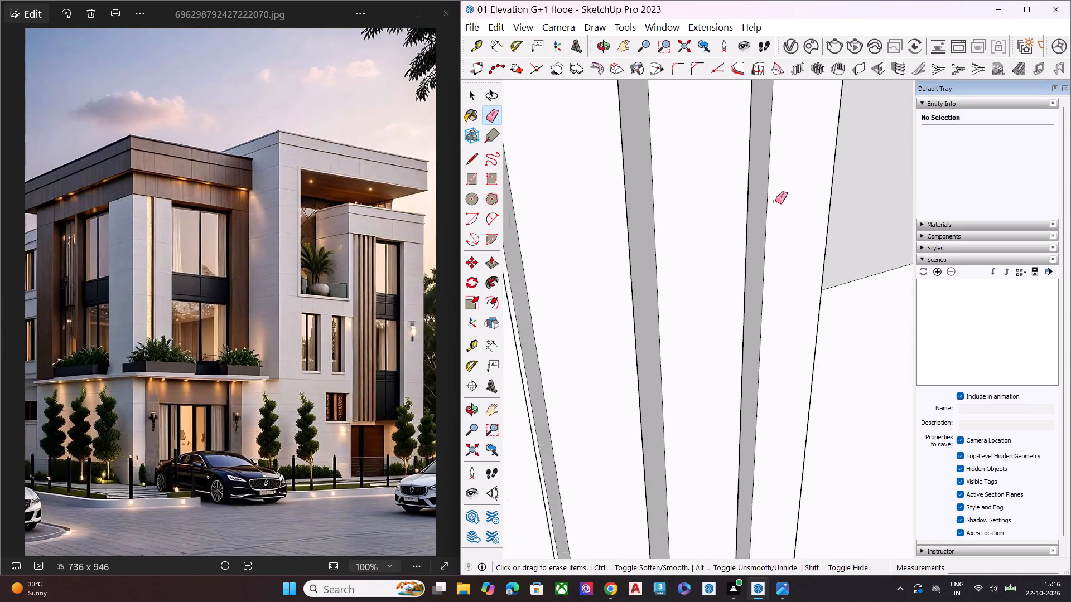
scroll(775, 201, "up", 3)
scroll(725, 212, "up", 5)
middle_click_drag(748, 212, 649, 222)
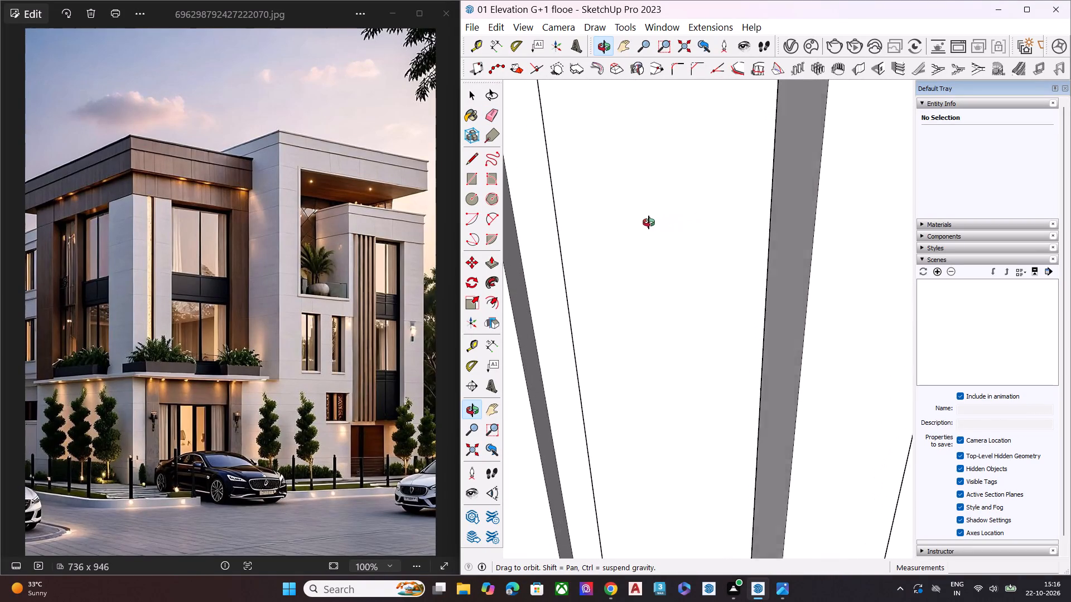
middle_click_drag(649, 222, 510, 237)
scroll(789, 234, "down", 10)
key("space")
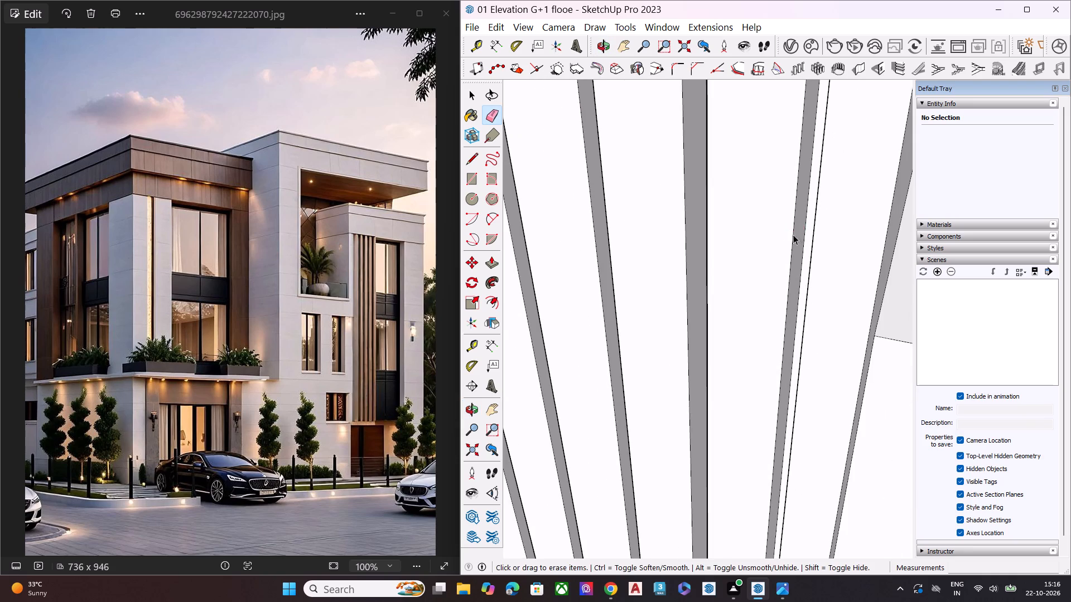
scroll(793, 235, "down", 11)
scroll(793, 242, "up", 1)
scroll(794, 242, "down", 14)
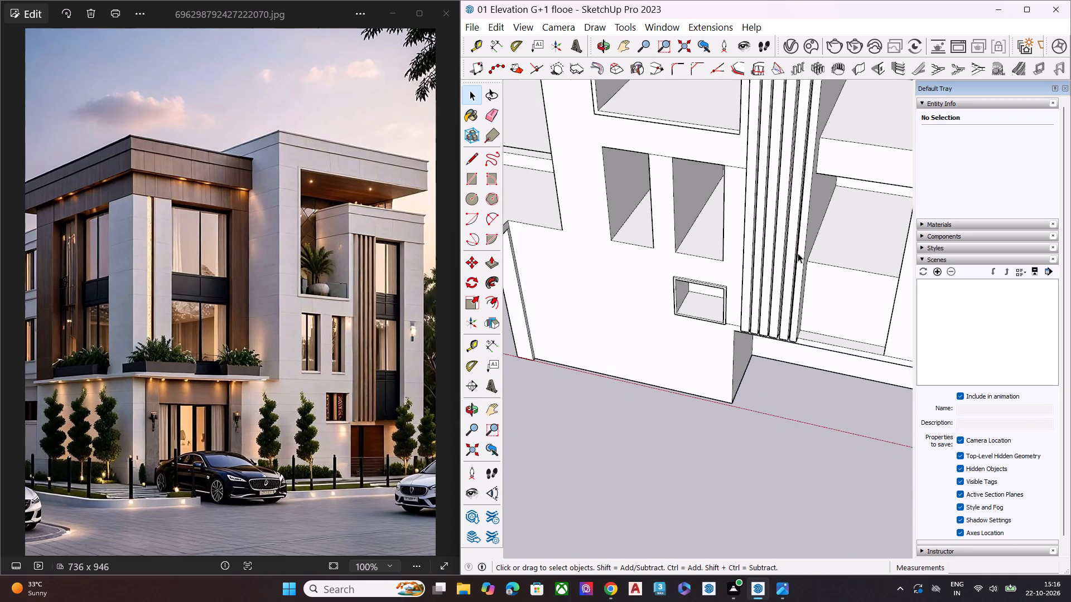
scroll(798, 253, "down", 12)
Draw a vertical line about 18' 11" long from bottom to top where the last fin's outer side meets the bay wall.
middle_click_drag(827, 230, 692, 211)
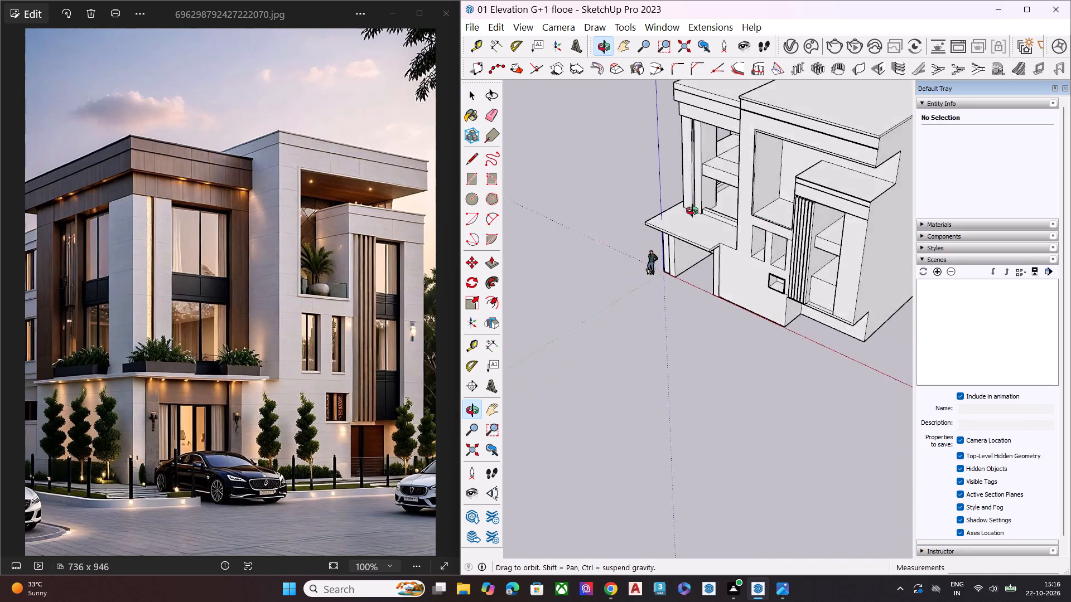
middle_click_drag(692, 211, 620, 197)
middle_click_drag(860, 273, 819, 203)
scroll(819, 225, "up", 9)
scroll(796, 270, "up", 2)
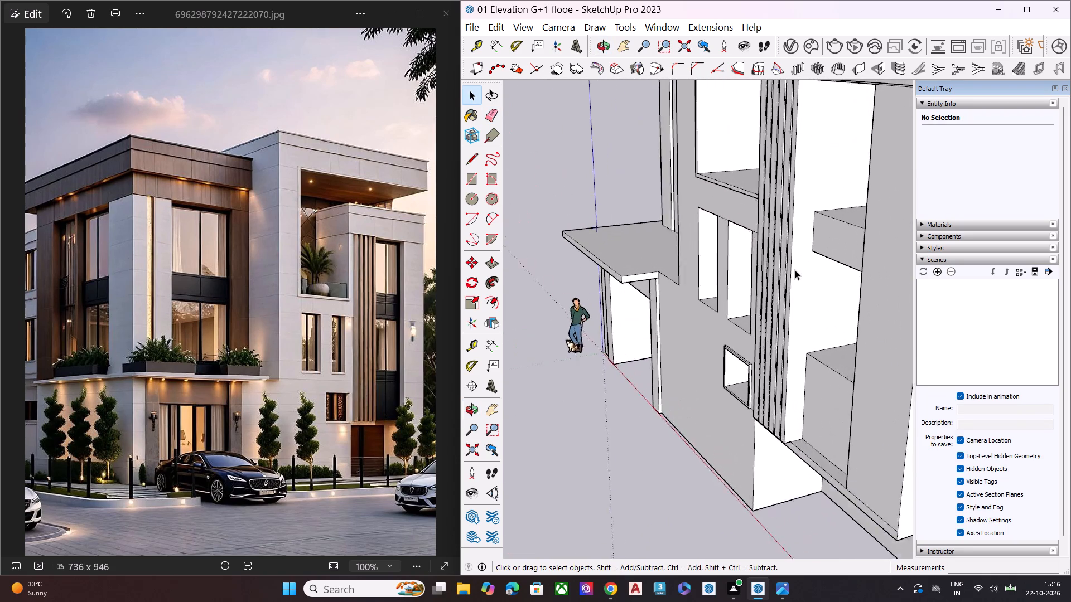
scroll(795, 270, "up", 5)
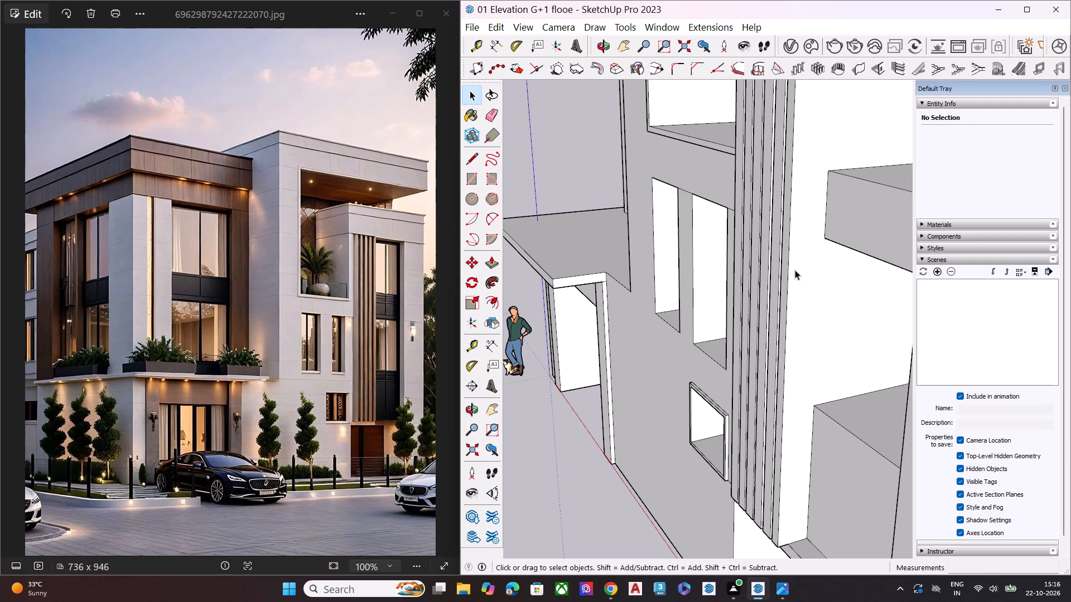
key("l")
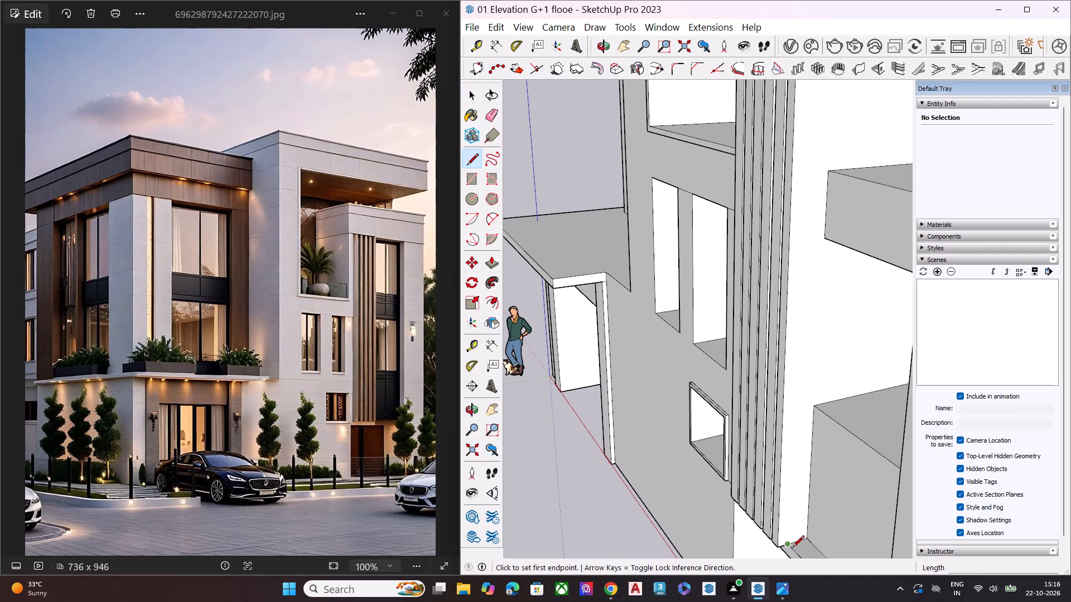
left_click(790, 545)
scroll(777, 376, "down", 6)
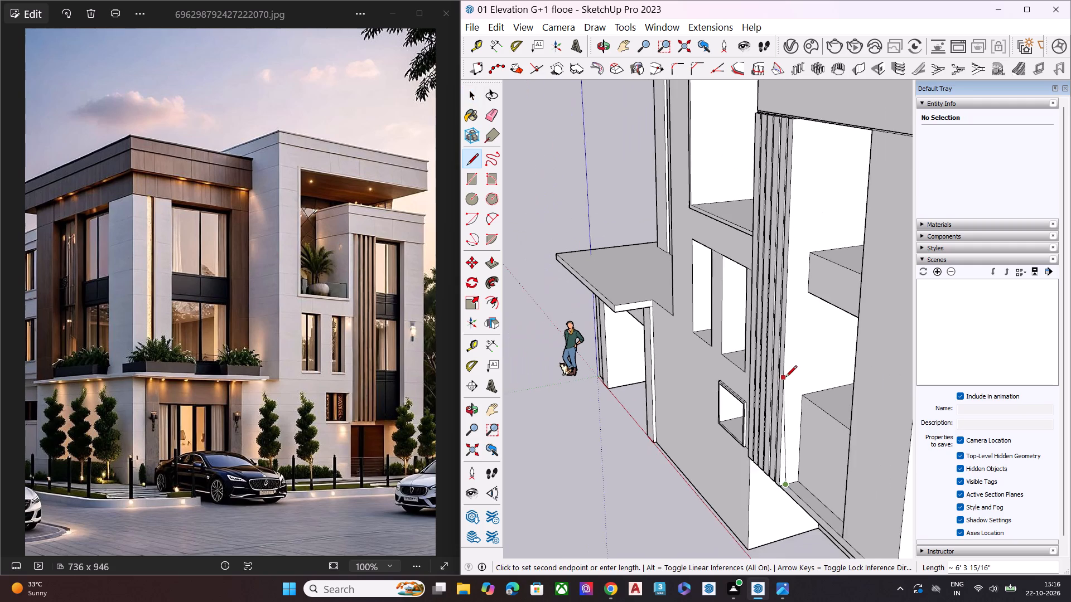
scroll(797, 373, "down", 5)
middle_click_drag(803, 253, 787, 174)
scroll(788, 188, "up", 10)
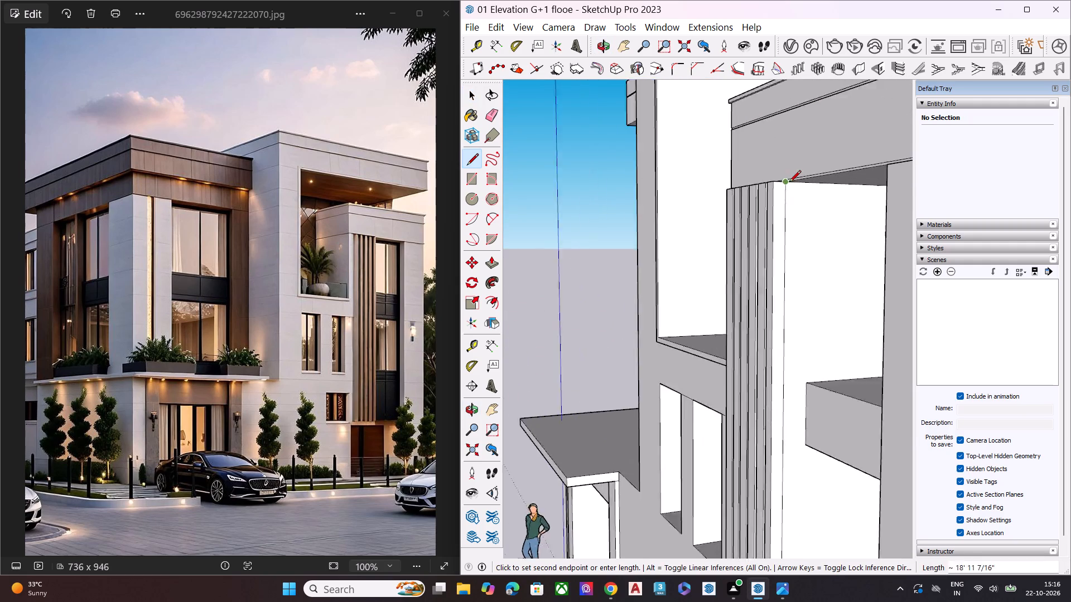
scroll(789, 183, "up", 3)
scroll(789, 183, "down", 1)
scroll(789, 183, "up", 3)
left_click(786, 181)
key("space")
Erase the seam line running across the top face of the bay's first vertical fin.
middle_click_drag(789, 205, 794, 323)
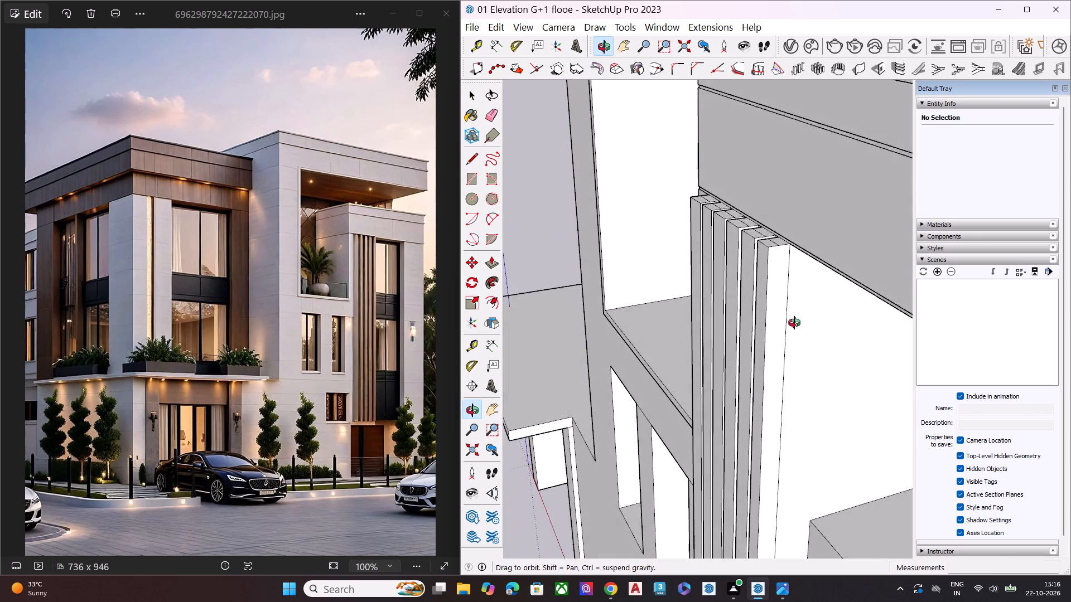
middle_click_drag(794, 323, 794, 334)
scroll(792, 332, "up", 6)
middle_click_drag(759, 207, 785, 375)
scroll(785, 375, "up", 6)
scroll(784, 375, "down", 1)
scroll(783, 375, "up", 1)
key("e")
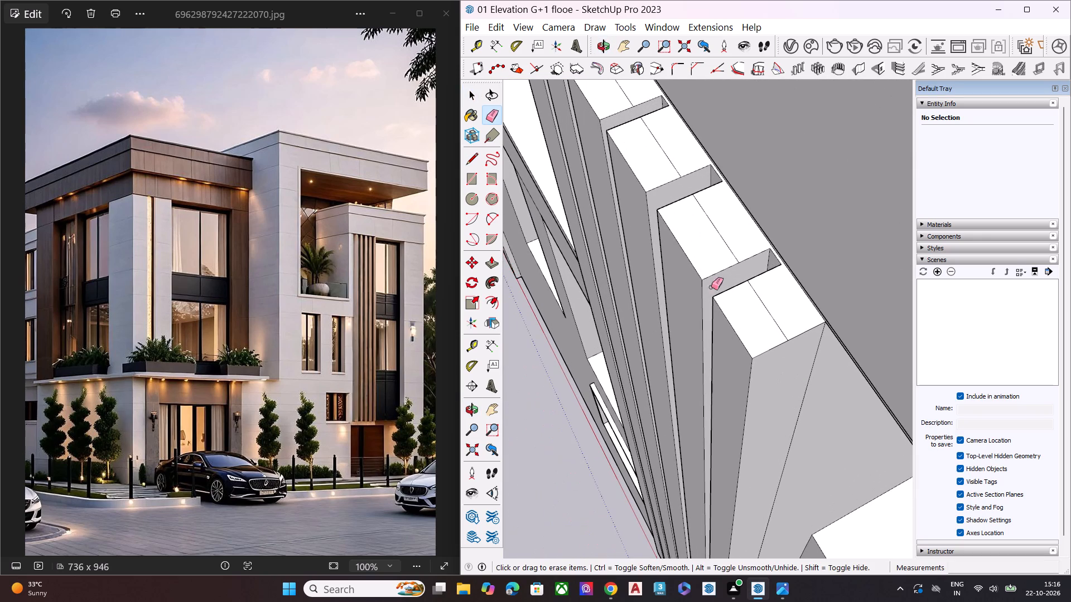
scroll(694, 201, "up", 1)
scroll(741, 294, "down", 2)
scroll(750, 308, "up", 3)
scroll(750, 309, "down", 4)
scroll(633, 74, "up", 8)
scroll(633, 188, "down", 2)
scroll(641, 223, "up", 1)
scroll(657, 258, "down", 4)
scroll(588, 171, "up", 5)
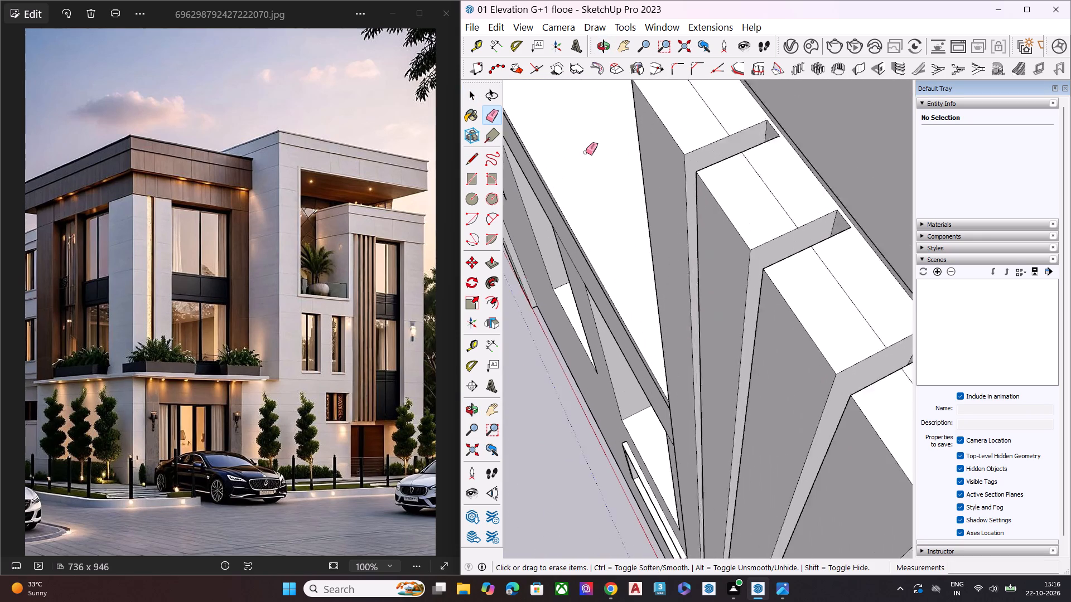
scroll(586, 152, "up", 2)
scroll(632, 167, "down", 1)
scroll(632, 171, "up", 1)
scroll(632, 174, "down", 3)
scroll(633, 186, "up", 1)
scroll(635, 197, "down", 2)
scroll(696, 114, "up", 5)
left_click(722, 134)
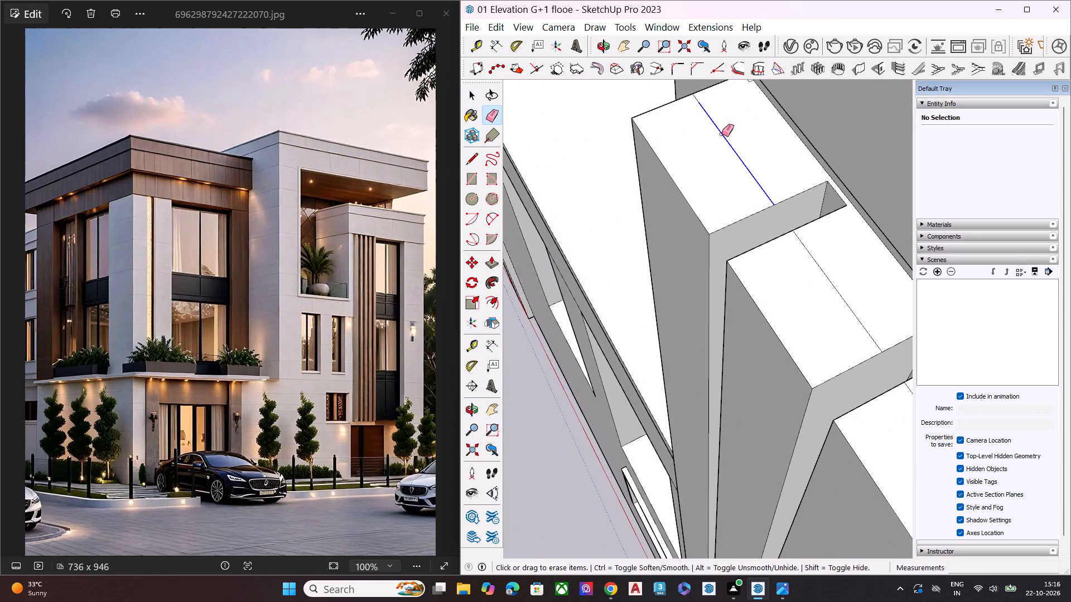
scroll(674, 155, "down", 5)
scroll(705, 111, "up", 4)
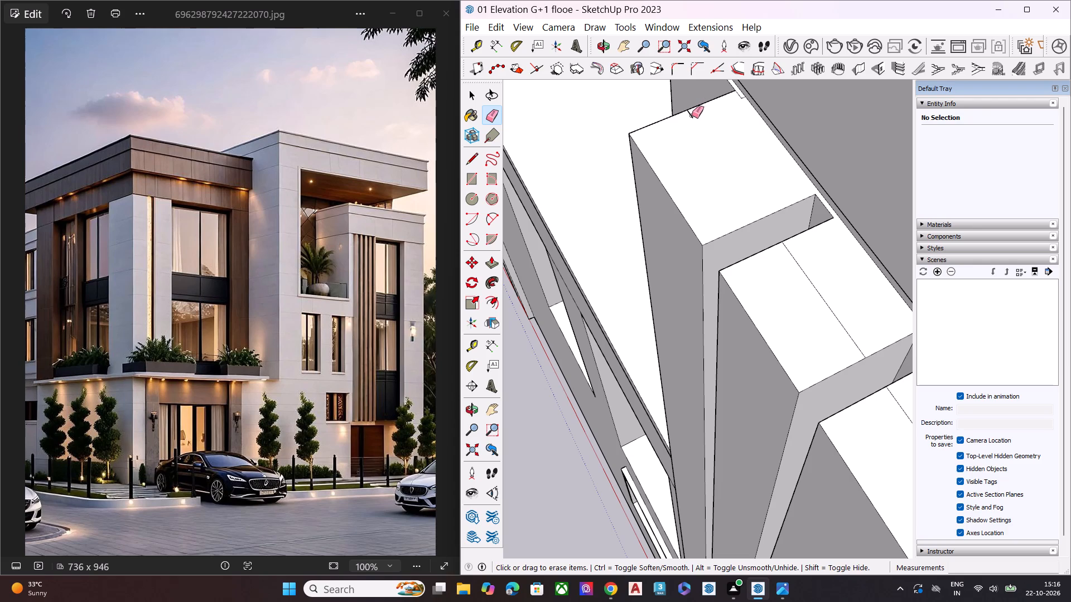
left_click(692, 115)
Erase the vertical seam line on the outer side face of the first fin.
middle_click_drag(682, 173, 1070, 33)
scroll(1070, 33, "up", 1)
scroll(833, 178, "down", 8)
middle_click_drag(707, 244, 804, 151)
scroll(636, 225, "up", 6)
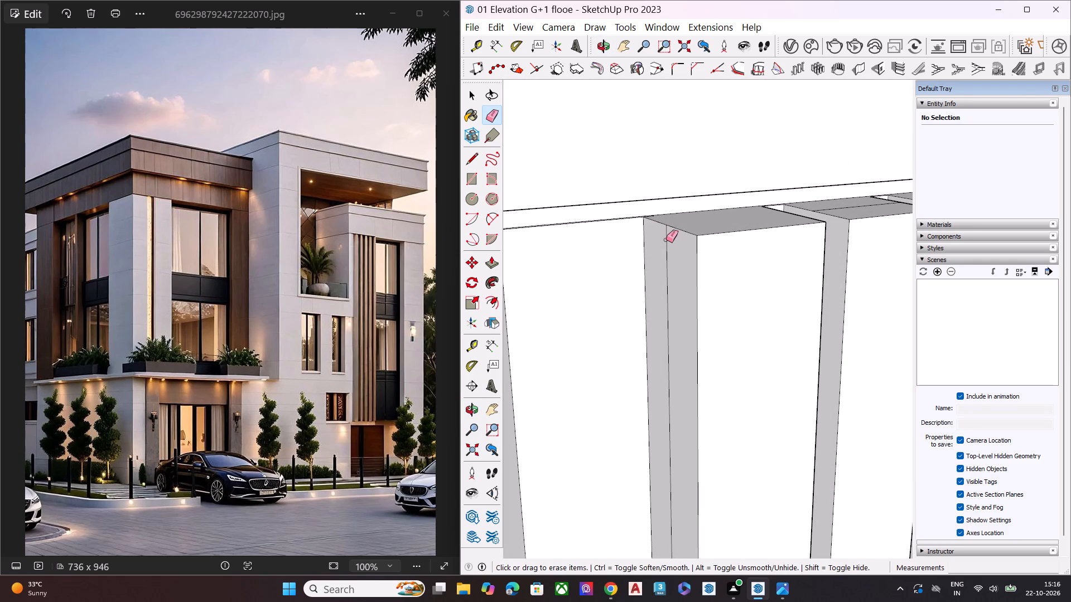
left_click(666, 240)
Erase the seam lines across the top faces of the second, third and fourth fins.
scroll(707, 227, "down", 5)
scroll(727, 227, "up", 1)
scroll(736, 226, "down", 3)
scroll(779, 213, "up", 1)
middle_click_drag(780, 214, 737, 435)
scroll(810, 266, "up", 6)
scroll(808, 245, "down", 1)
scroll(808, 245, "up", 1)
left_click(814, 246)
scroll(639, 269, "down", 9)
scroll(605, 266, "up", 1)
scroll(605, 267, "down", 4)
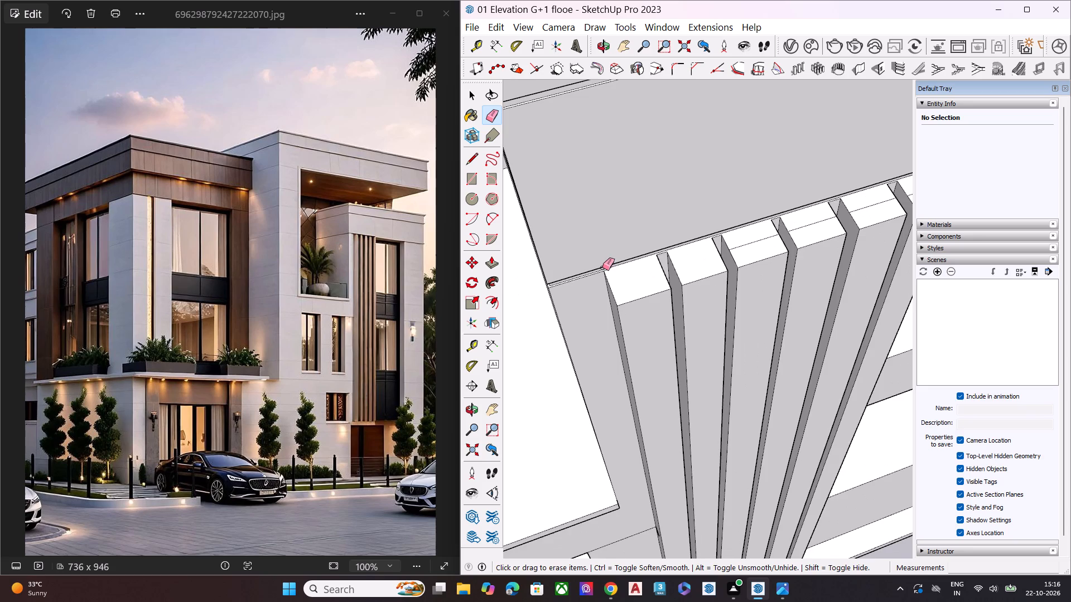
scroll(763, 241, "up", 7)
left_click(743, 240)
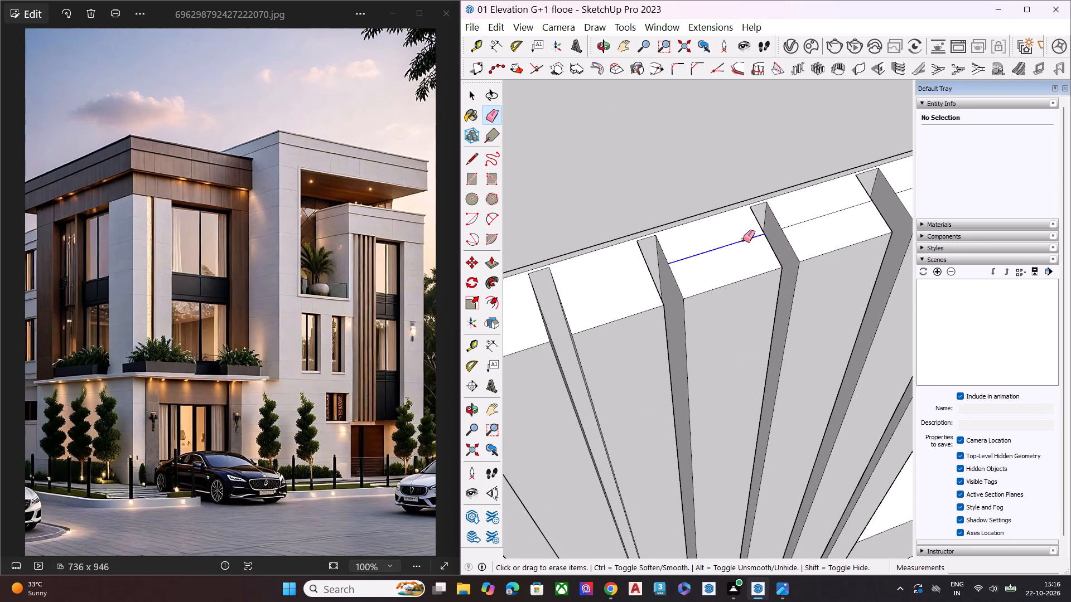
left_click(828, 213)
Erase the seam lines across the top faces of the fifth and sixth fins.
scroll(648, 257, "down", 7)
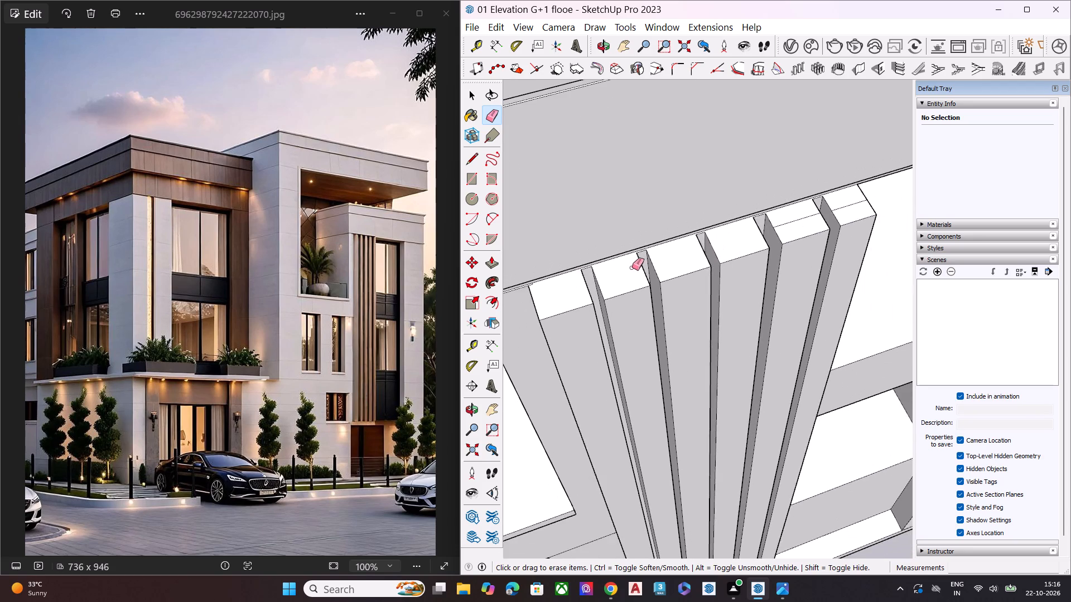
scroll(632, 268, "down", 4)
scroll(633, 274, "up", 1)
scroll(633, 274, "down", 6)
scroll(796, 234, "up", 14)
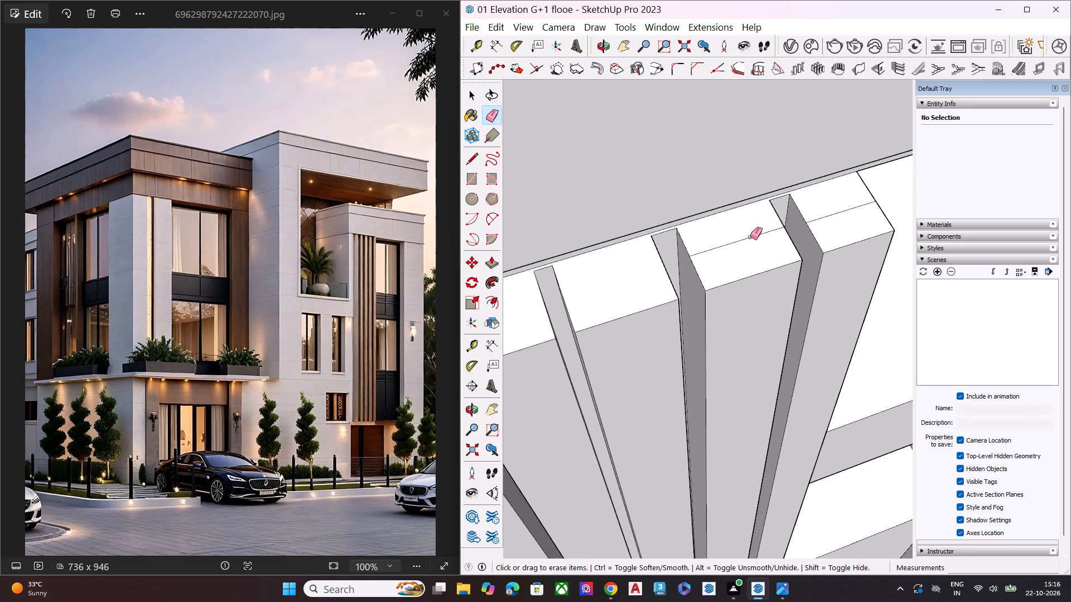
left_click(750, 237)
left_click(837, 212)
key("space")
Examine all six fins and the bay from several angles, including the last fin's outer side, and review the whole villa.
scroll(747, 234, "down", 6)
scroll(744, 246, "up", 1)
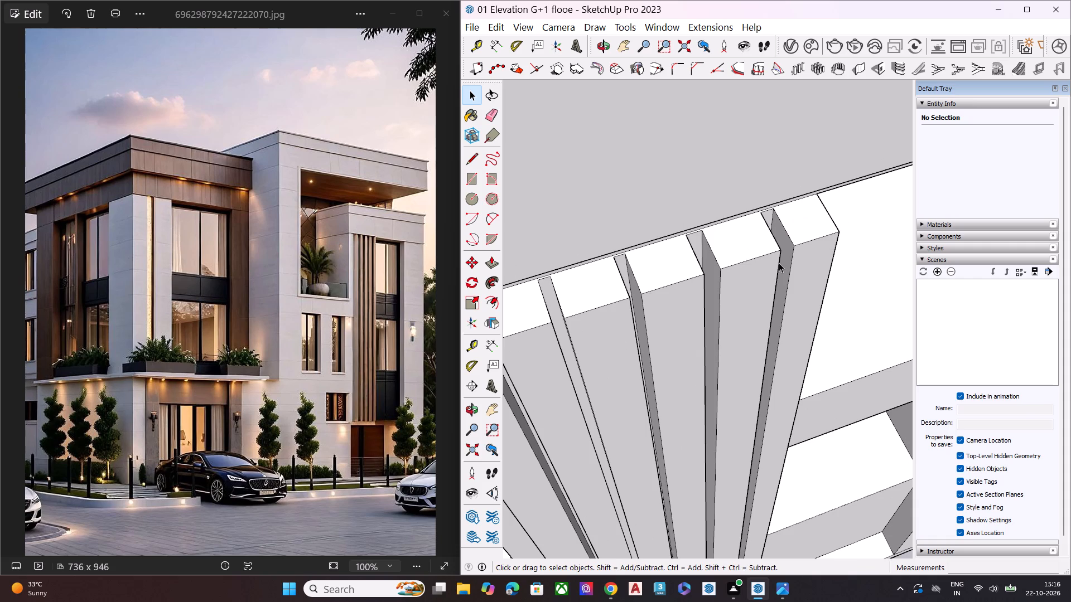
scroll(524, 332, "down", 5)
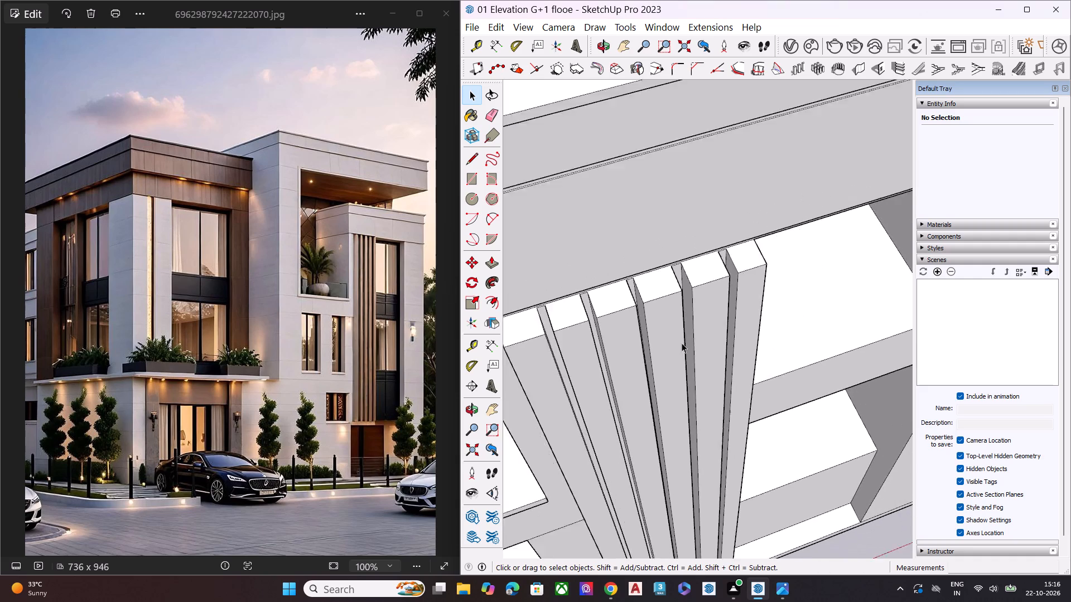
scroll(682, 343, "down", 3)
middle_click_drag(709, 420, 583, 310)
scroll(614, 275, "up", 1)
scroll(620, 268, "down", 2)
scroll(620, 267, "up", 1)
scroll(621, 266, "down", 7)
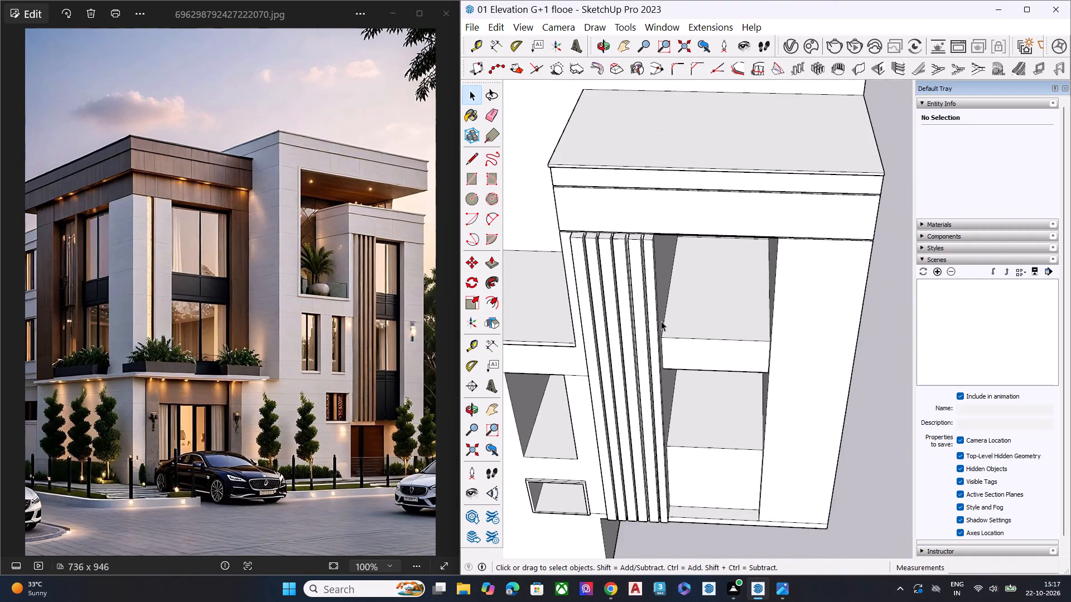
scroll(661, 321, "down", 1)
middle_click_drag(654, 323, 517, 200)
scroll(576, 158, "up", 8)
scroll(623, 162, "down", 1)
scroll(624, 163, "up", 2)
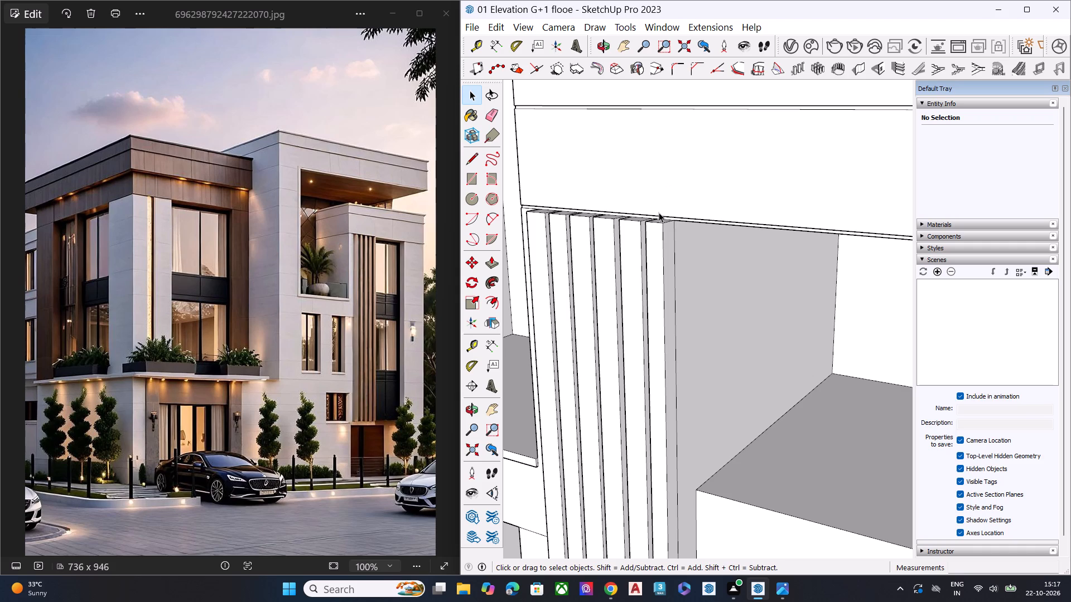
key("space")
scroll(654, 236, "down", 8)
scroll(696, 265, "down", 1)
scroll(698, 270, "up", 1)
scroll(702, 278, "down", 10)
scroll(717, 282, "up", 1)
scroll(717, 282, "down", 4)
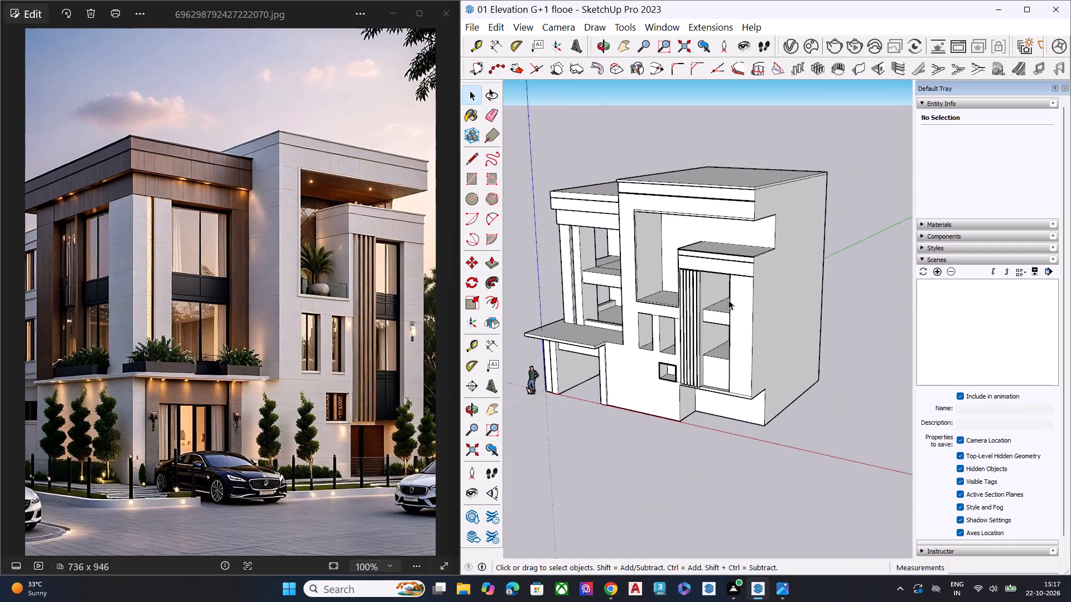
scroll(729, 300, "down", 2)
Compare the recessed ground-floor block beneath the projecting bay with the wooden doorway area in the reference photo.
key("space")
left_click(731, 434)
middle_click_drag(679, 395, 674, 255)
scroll(679, 395, "up", 1)
scroll(636, 367, "up", 2)
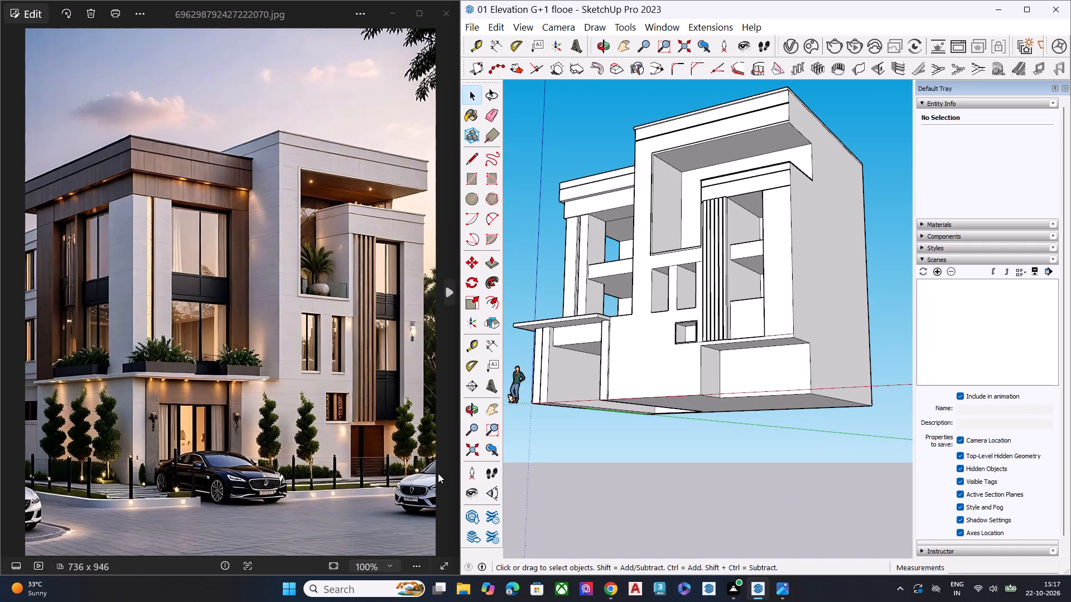
scroll(439, 472, "up", 4)
scroll(817, 344, "up", 4)
scroll(814, 344, "down", 1)
scroll(811, 346, "up", 2)
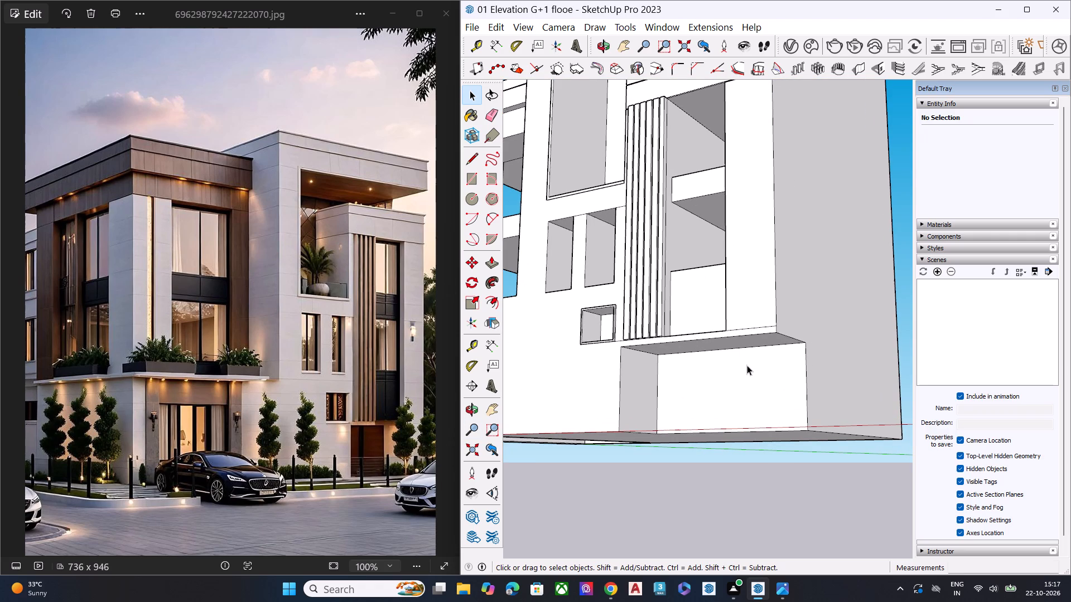
scroll(423, 453, "up", 14)
scroll(263, 433, "down", 2)
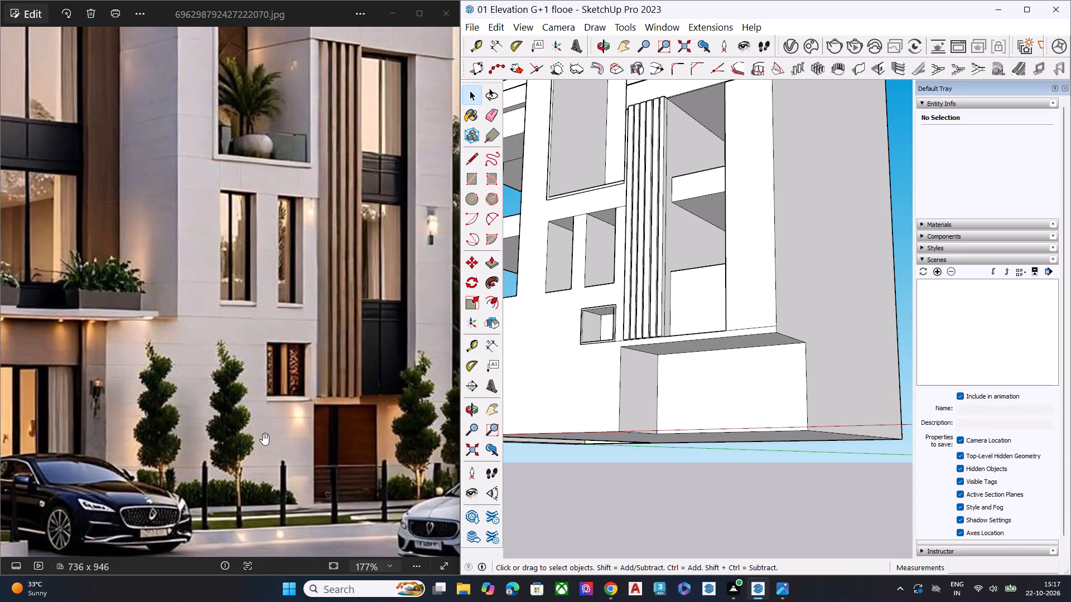
scroll(263, 433, "down", 3)
scroll(412, 423, "up", 13)
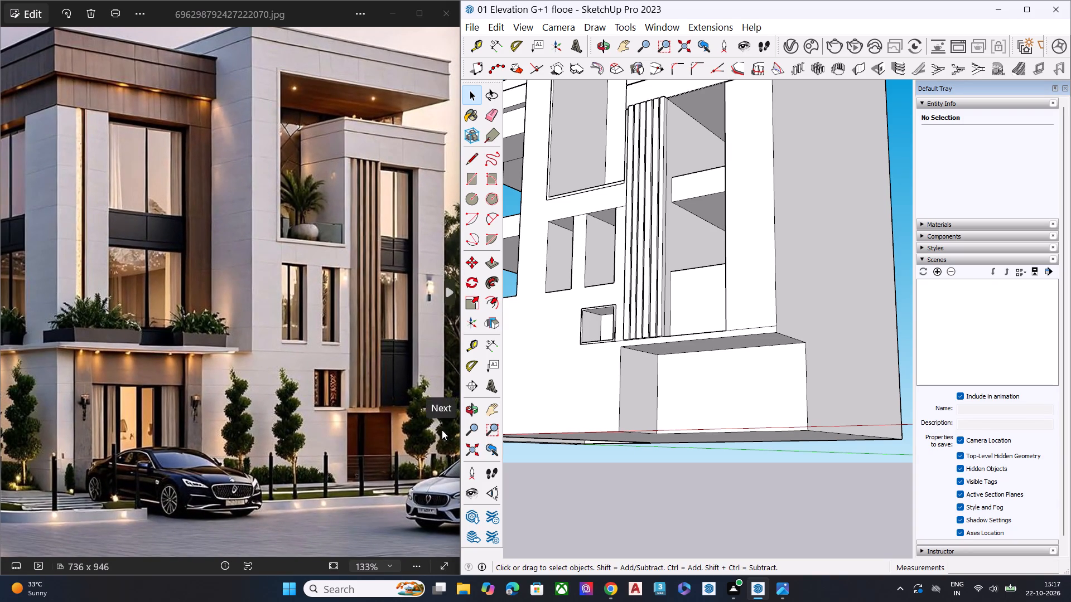
scroll(442, 430, "up", 3)
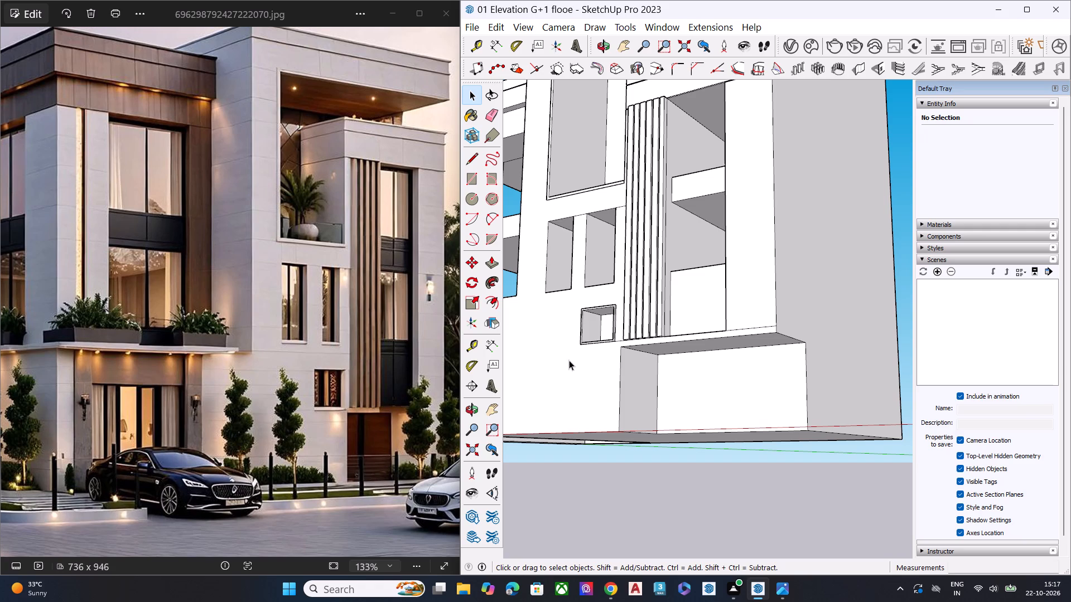
Compare the bay's fins, window opening and horizontal bands with the reference photo from several angles.
key("space")
scroll(590, 342, "down", 2)
scroll(594, 342, "up", 1)
scroll(599, 343, "down", 1)
scroll(607, 346, "up", 1)
scroll(609, 347, "down", 5)
middle_click_drag(699, 321, 752, 423)
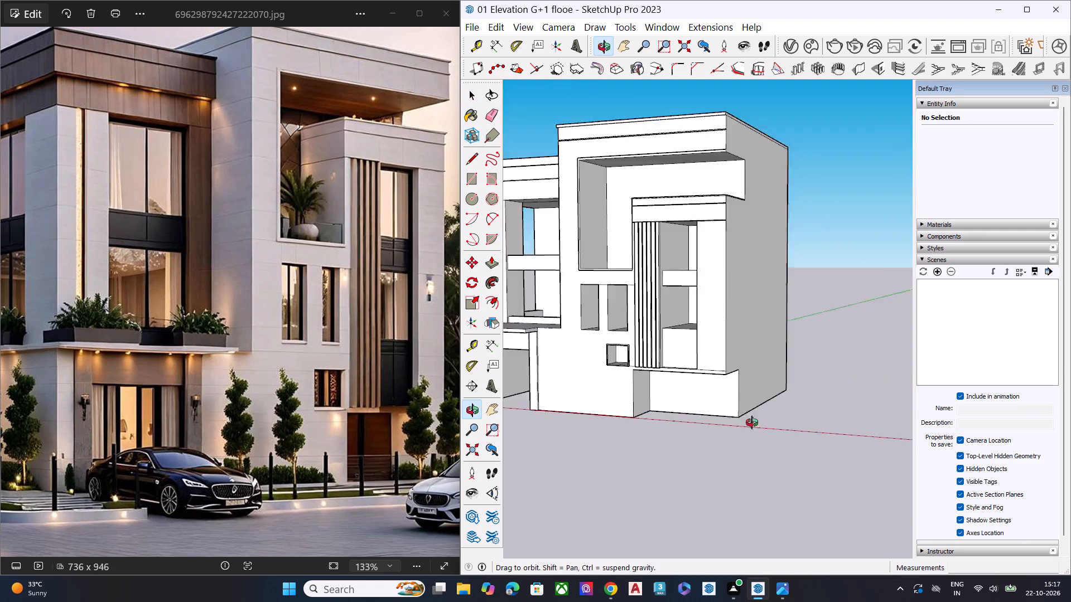
middle_click_drag(752, 423, 583, 477)
scroll(721, 216, "up", 9)
middle_click_drag(729, 307, 954, 197)
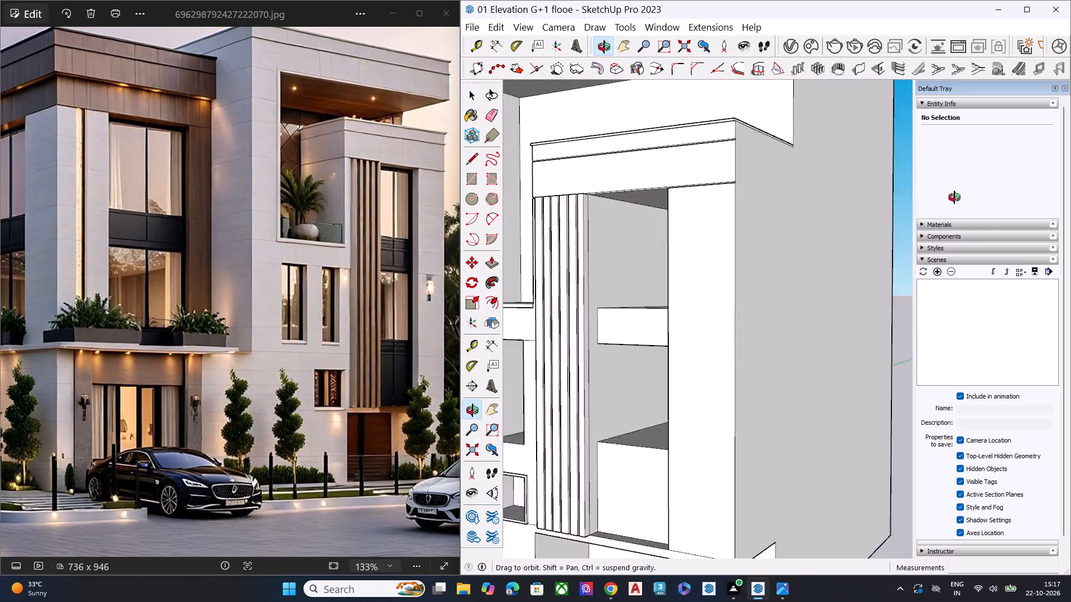
middle_click_drag(954, 197, 951, 251)
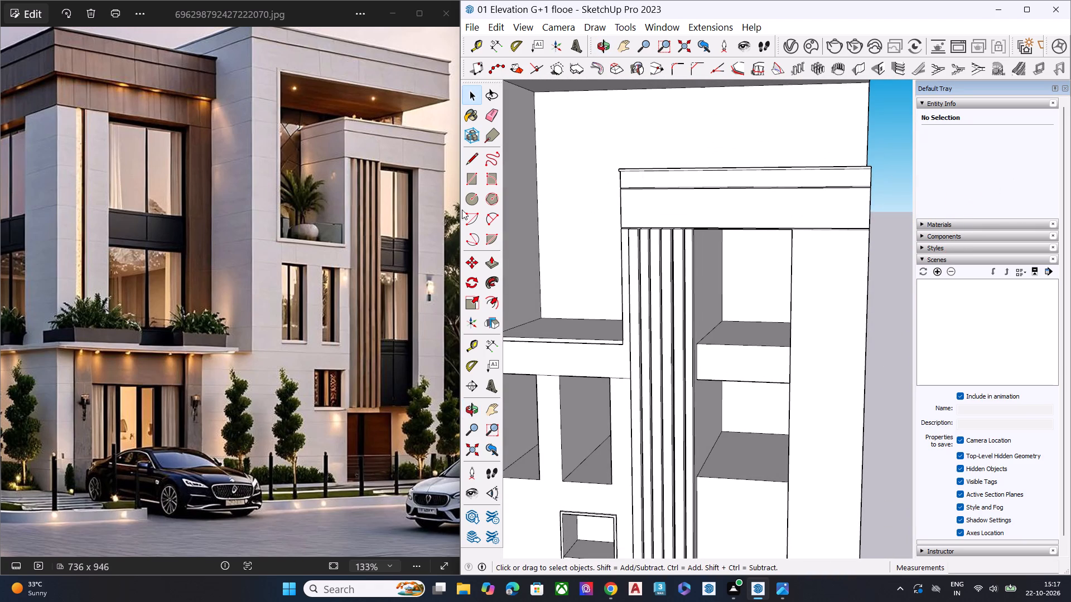
scroll(380, 235, "up", 6)
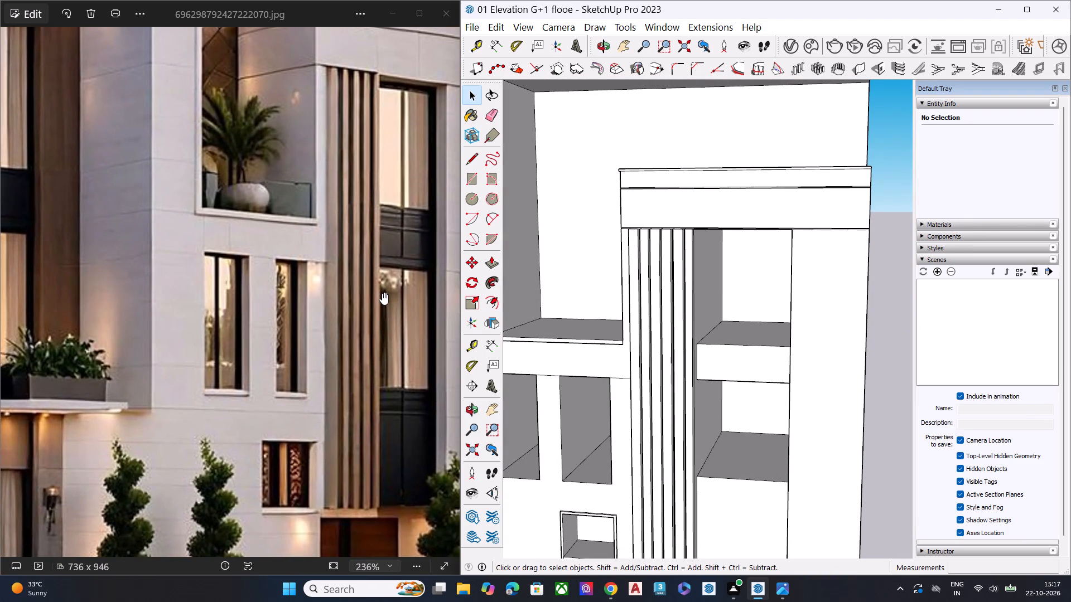
scroll(382, 293, "down", 6)
scroll(713, 328, "down", 5)
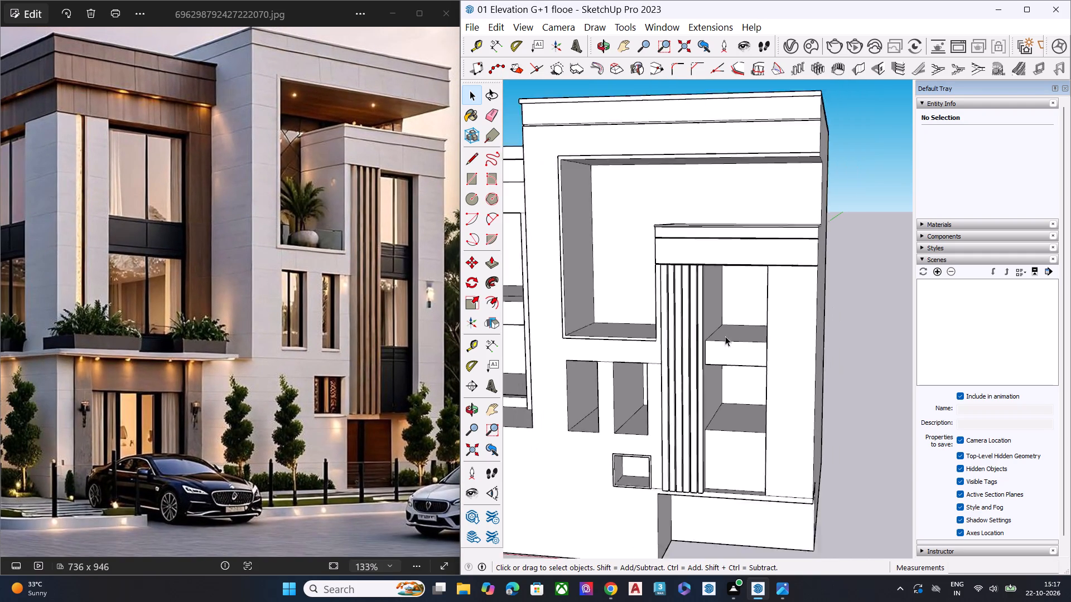
scroll(725, 336, "down", 1)
scroll(761, 357, "up", 2)
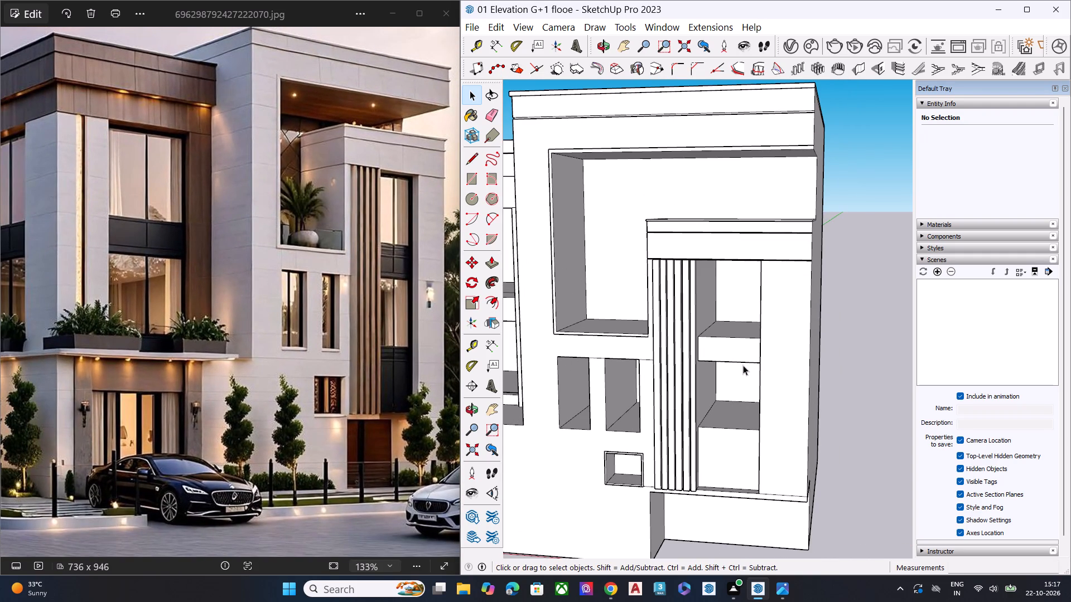
scroll(744, 365, "down", 6)
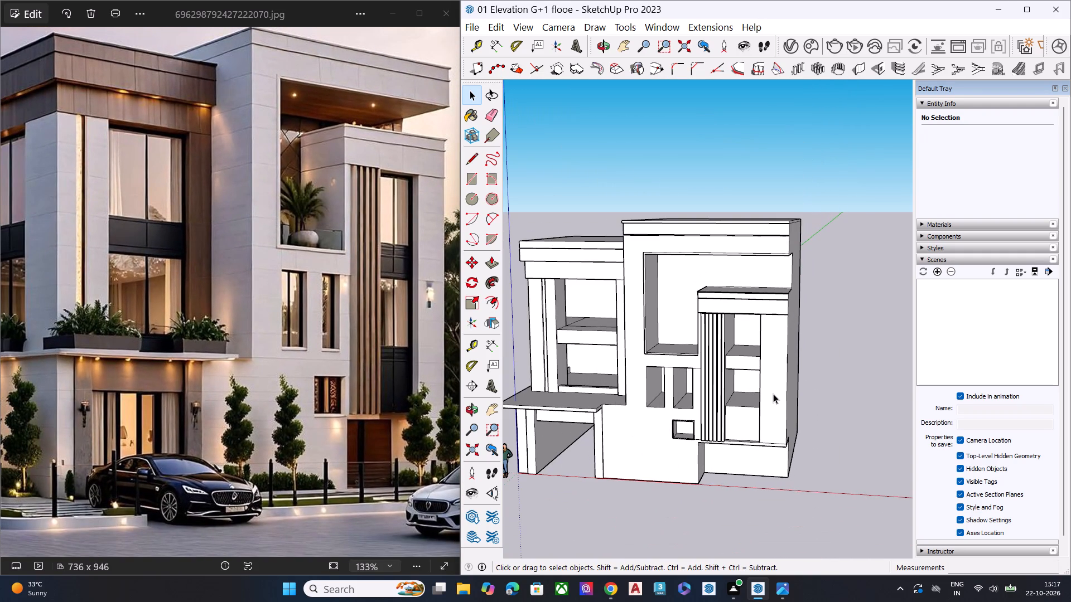
scroll(773, 394, "up", 1)
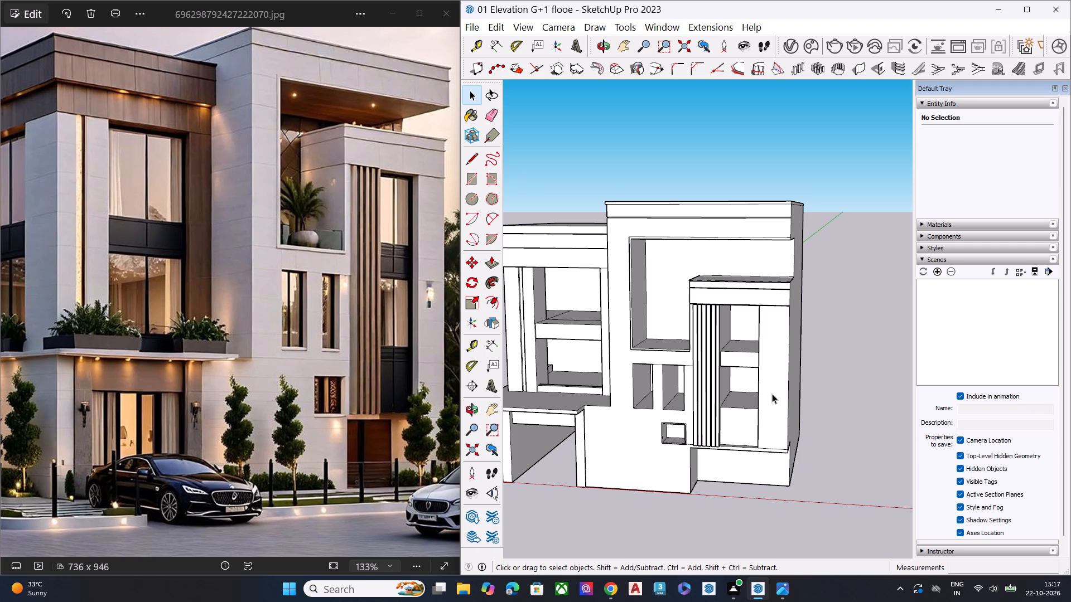
scroll(686, 351, "up", 2)
scroll(769, 356, "down", 7)
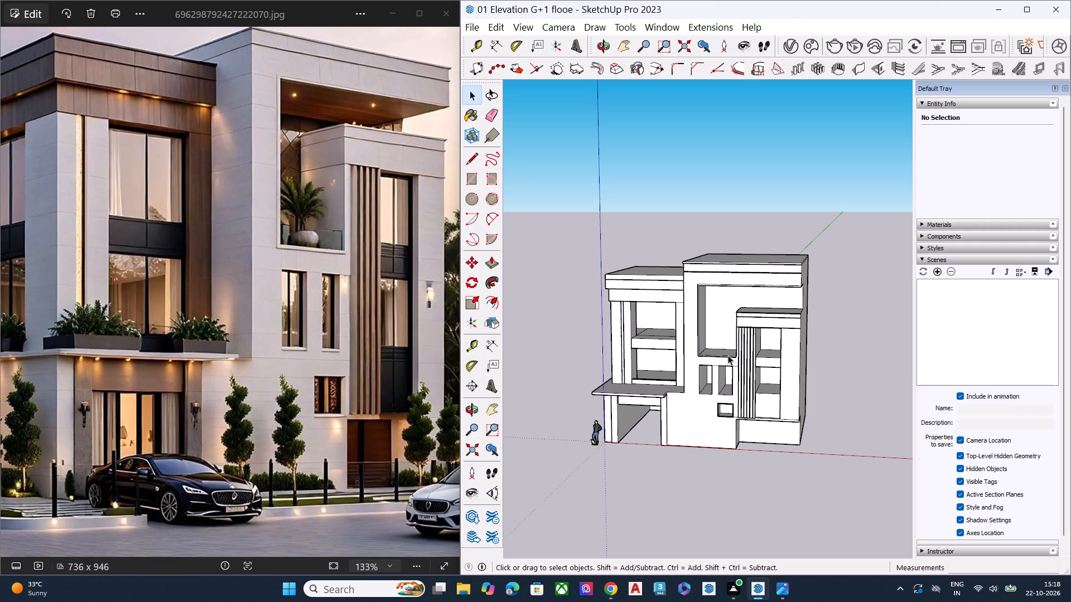
Compare the villa's front with the reference photo and examine the underside of the entrance canopy.
key("space")
scroll(723, 373, "down", 5)
middle_click_drag(715, 384, 754, 311)
scroll(721, 379, "up", 5)
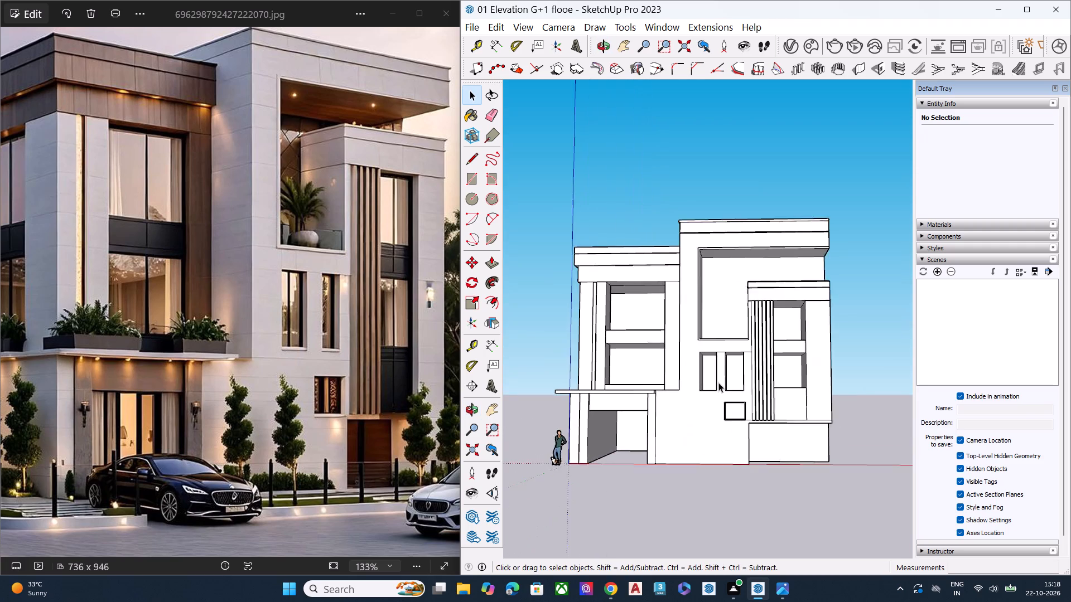
scroll(718, 382, "up", 3)
key("space")
left_click(635, 514)
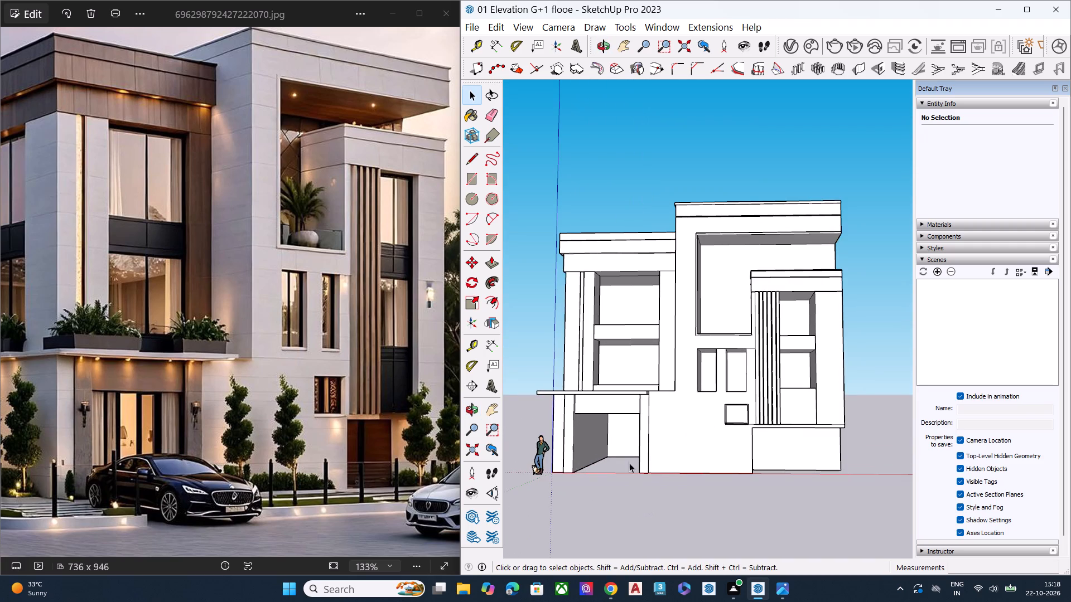
middle_click_drag(645, 431, 476, 458)
scroll(481, 449, "up", 10)
scroll(700, 390, "up", 1)
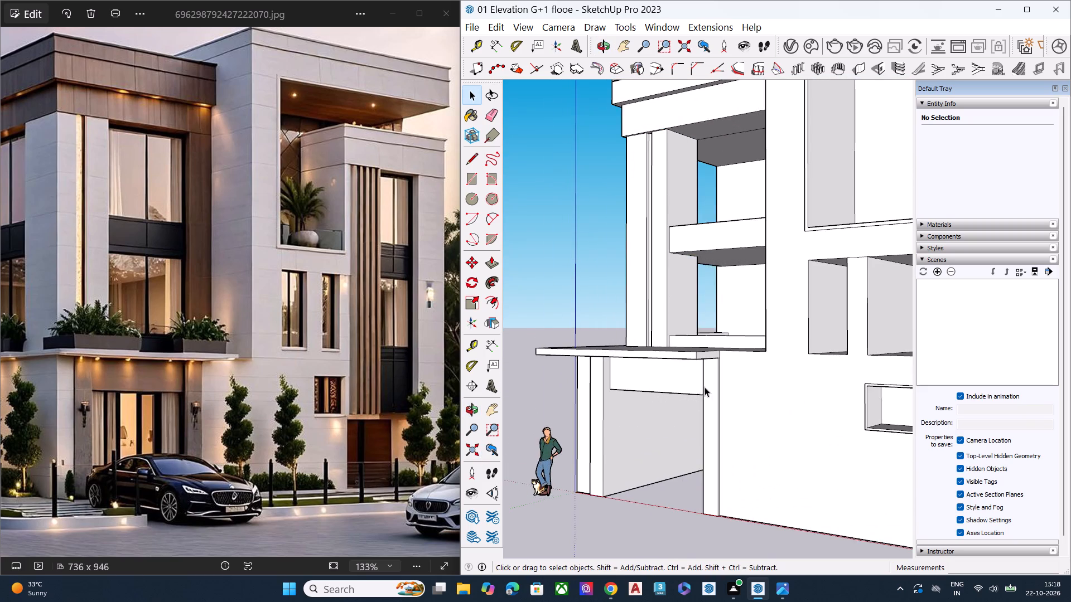
scroll(705, 387, "up", 6)
middle_click_drag(663, 411, 694, 368)
scroll(681, 384, "up", 1)
left_click(758, 240)
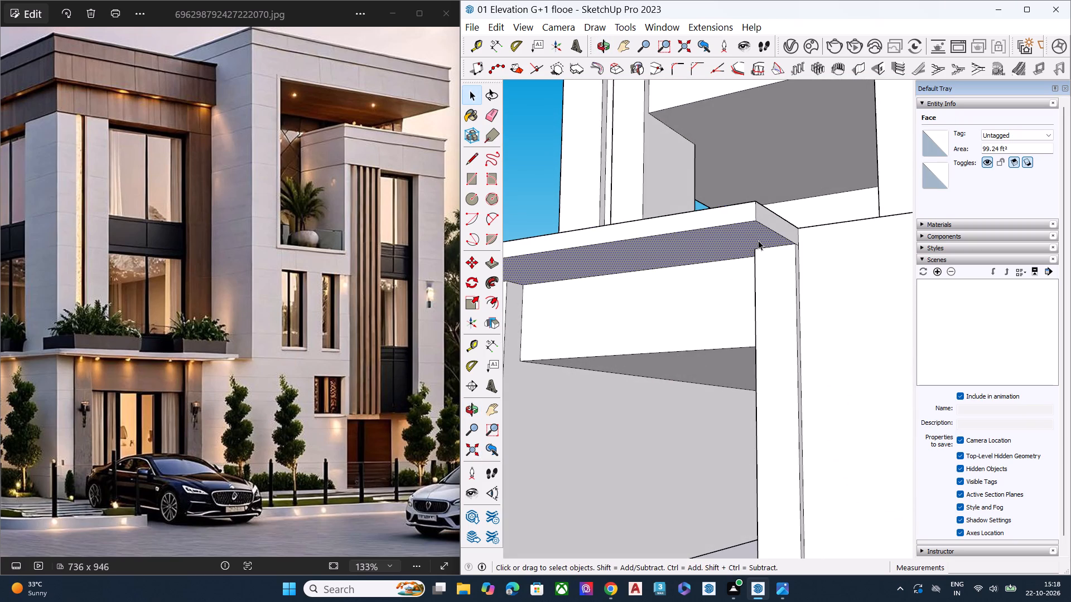
key("space")
Push/Pull the long side edge of the entrance canopy slab outward about 10 3/8".
scroll(745, 259, "down", 3)
scroll(746, 295, "up", 1)
scroll(746, 296, "down", 5)
middle_click_drag(668, 269, 942, 224)
scroll(778, 236, "up", 8)
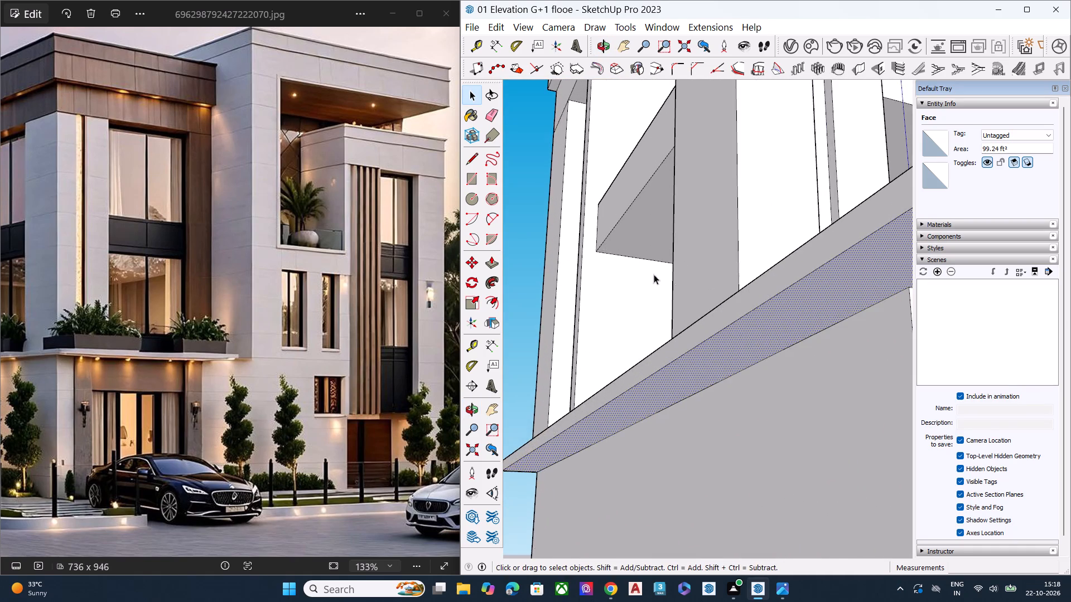
scroll(682, 302, "down", 5)
middle_click_drag(747, 276, 745, 260)
scroll(745, 260, "up", 2)
left_click(746, 251)
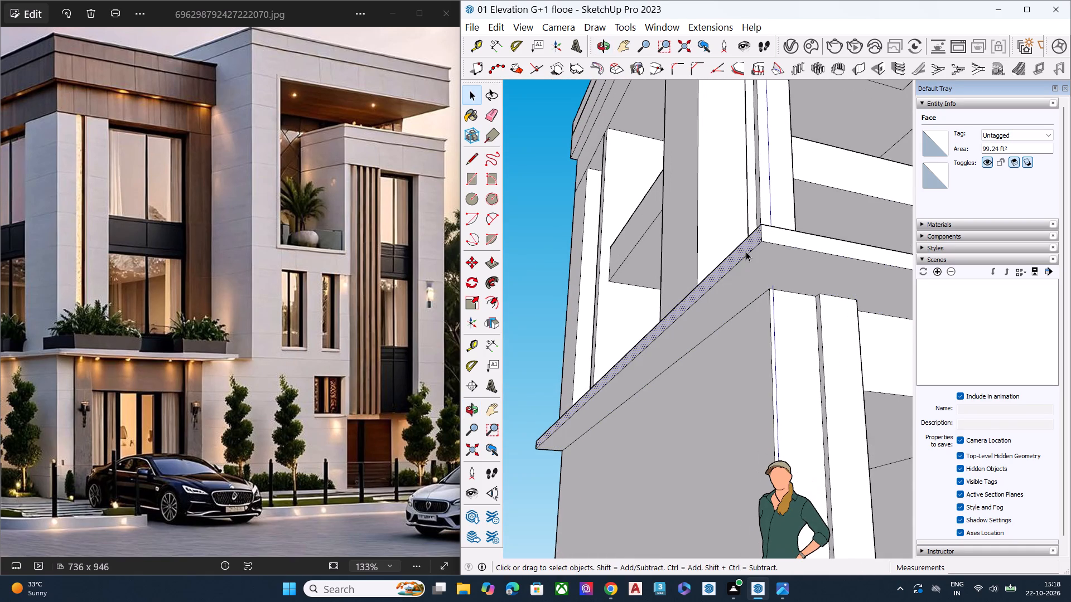
key("p")
left_click(746, 251)
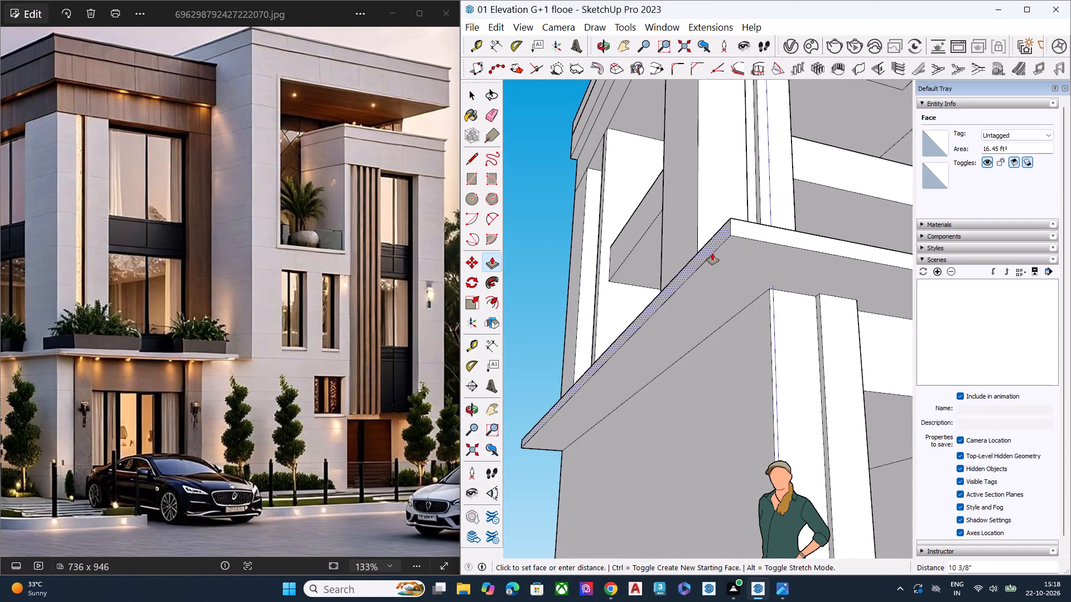
left_click(712, 253)
Push/Pull the entrance canopy slab's front edge outward to deepen its overhang in front of the entrance.
key("space")
scroll(613, 268, "down", 7)
middle_click_drag(717, 294, 822, 297)
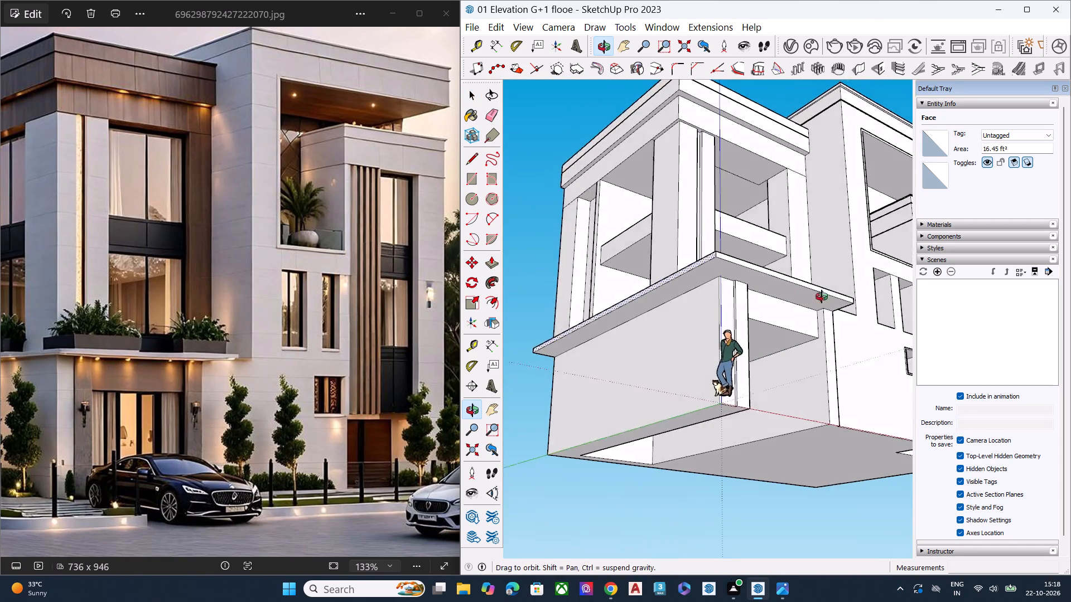
middle_click_drag(822, 297, 867, 319)
scroll(861, 310, "up", 6)
left_click(812, 300)
key("p")
left_click(812, 300)
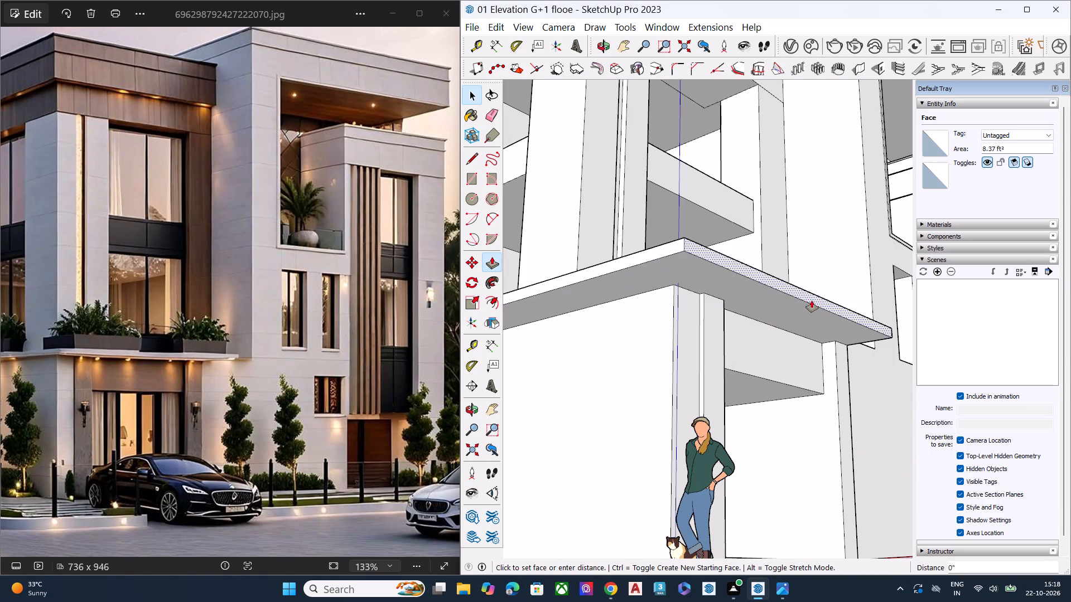
left_click(850, 292)
key("space")
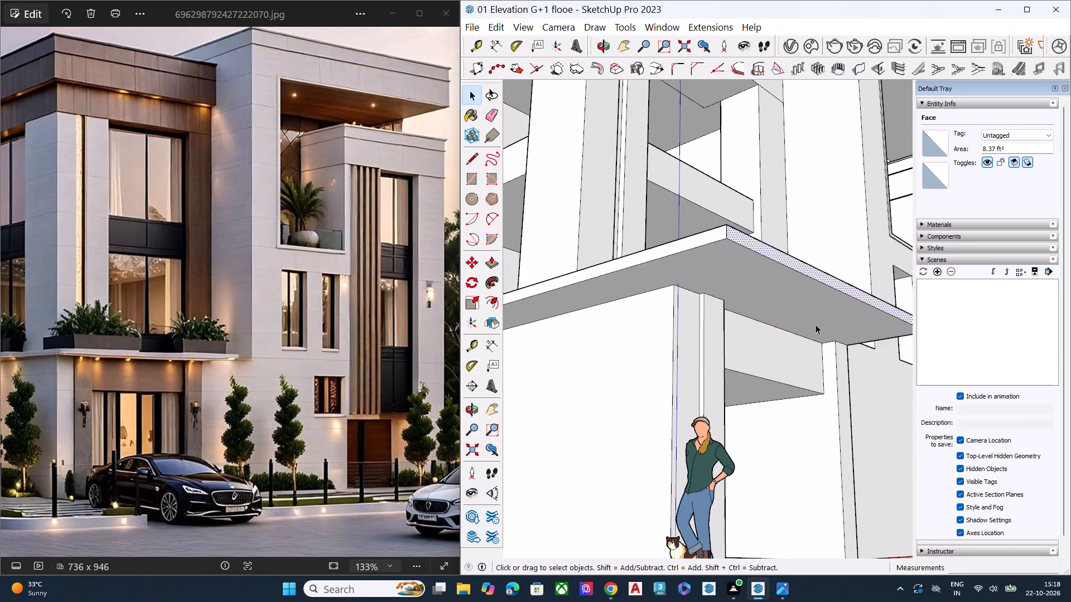
Examine the extended canopy and the block above it from below, above and the front, and review the whole villa.
middle_click_drag(808, 319, 708, 274)
scroll(714, 281, "down", 13)
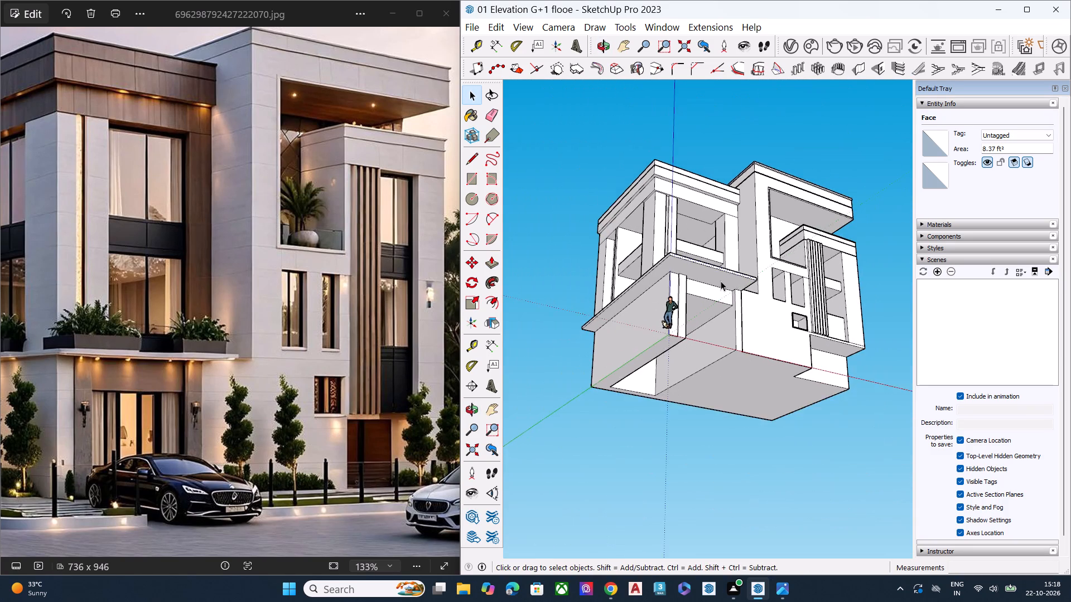
middle_click_drag(730, 265, 776, 464)
middle_click_drag(735, 318, 596, 360)
scroll(755, 360, "down", 1)
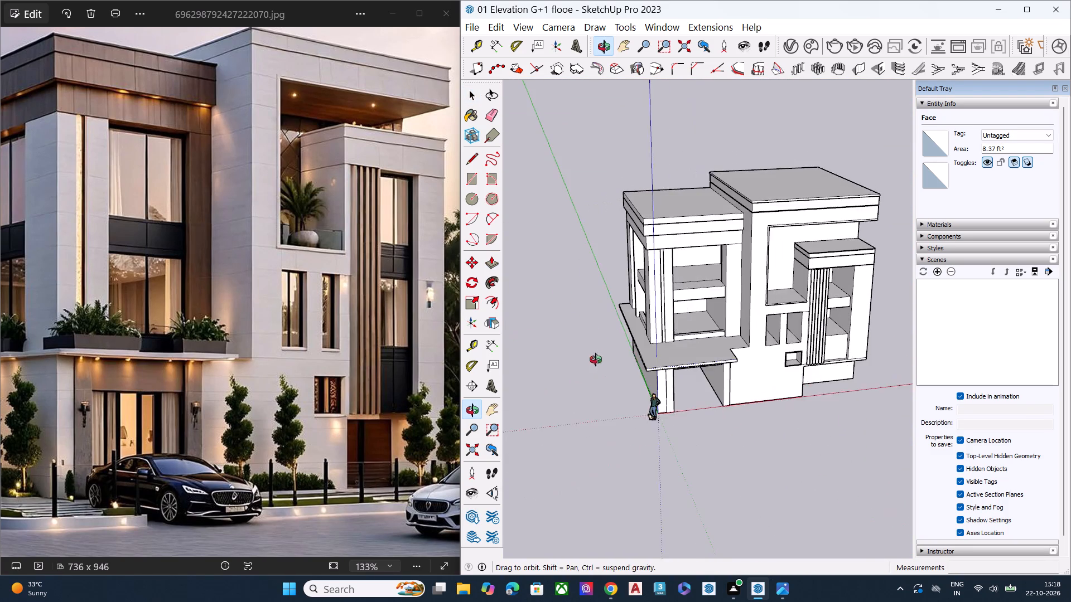
middle_click_drag(596, 360, 596, 359)
scroll(626, 300, "up", 8)
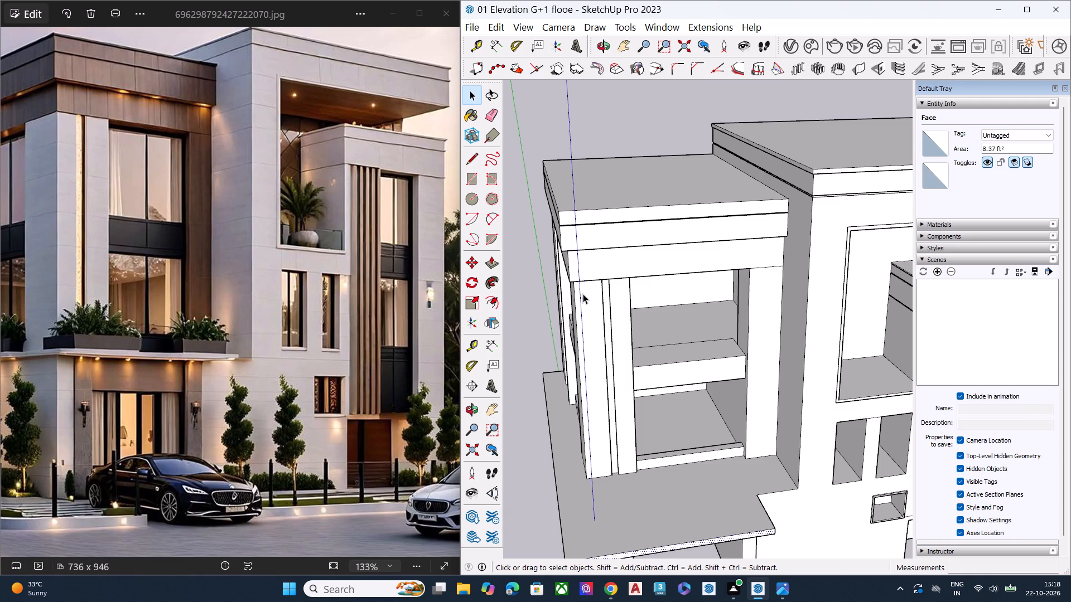
middle_click_drag(587, 289, 747, 200)
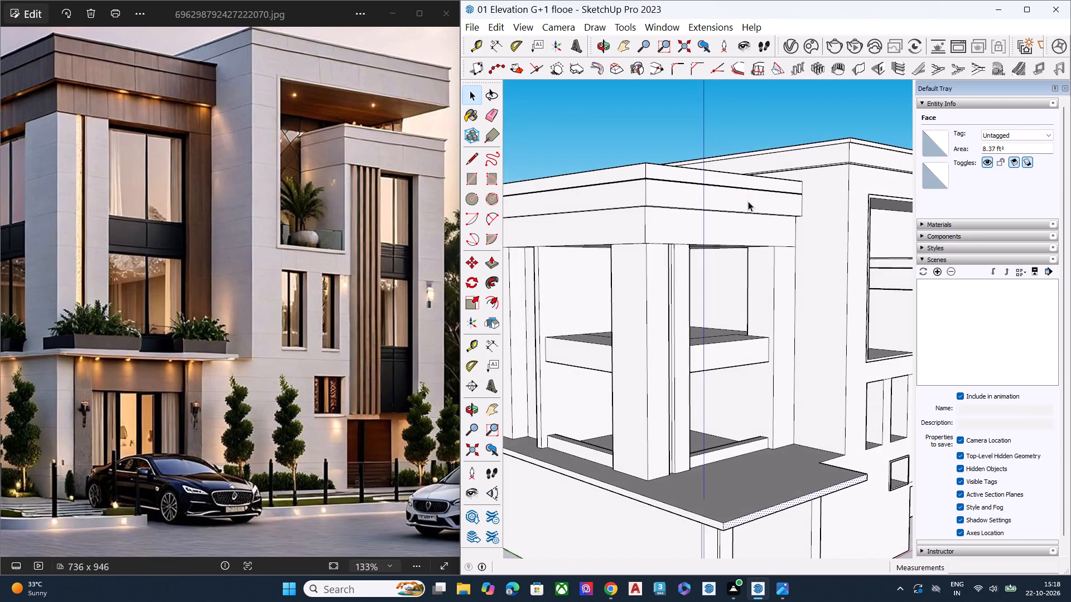
scroll(723, 278, "down", 12)
scroll(789, 264, "up", 1)
middle_click_drag(782, 269, 745, 284)
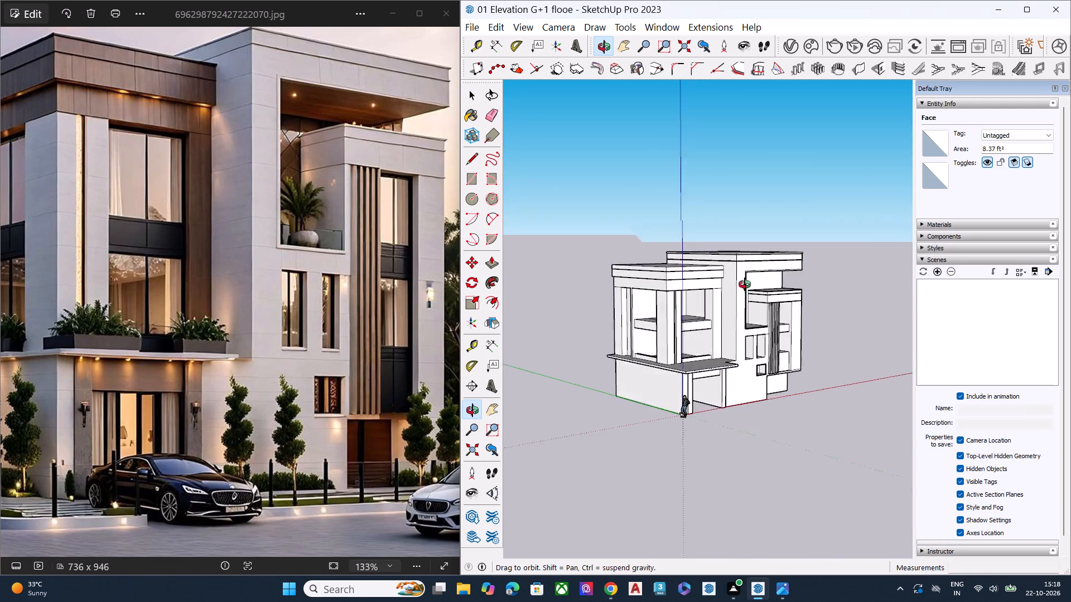
middle_click_drag(745, 284, 621, 330)
middle_click_drag(621, 330, 558, 325)
Examine the upper balcony recess, its back wall and the overhanging roof from several angles against the reference photo.
scroll(798, 309, "up", 3)
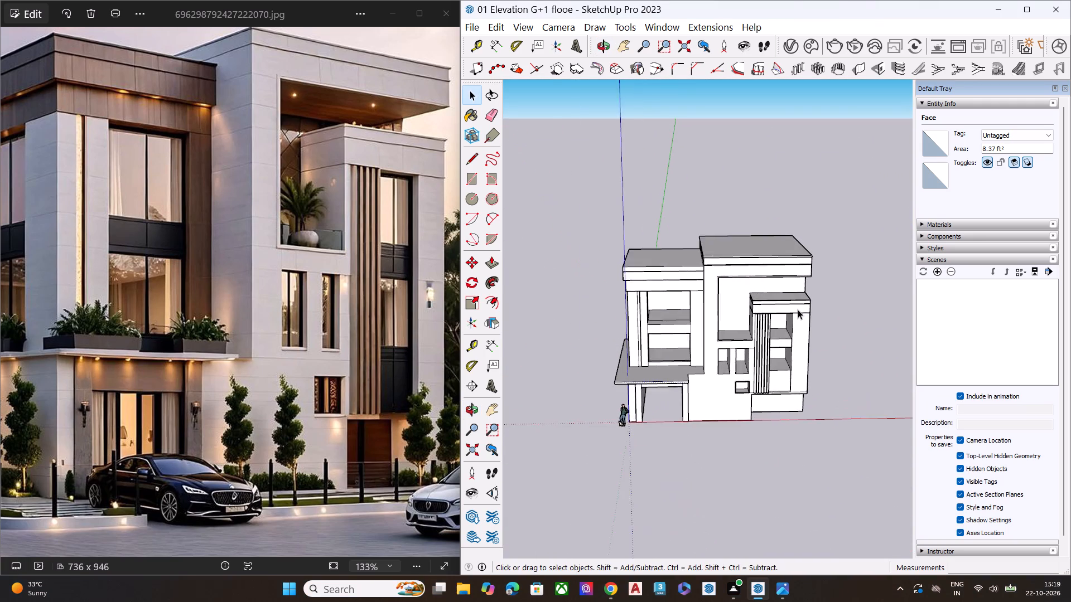
scroll(798, 309, "up", 4)
middle_click_drag(684, 305, 568, 243)
scroll(678, 249, "up", 4)
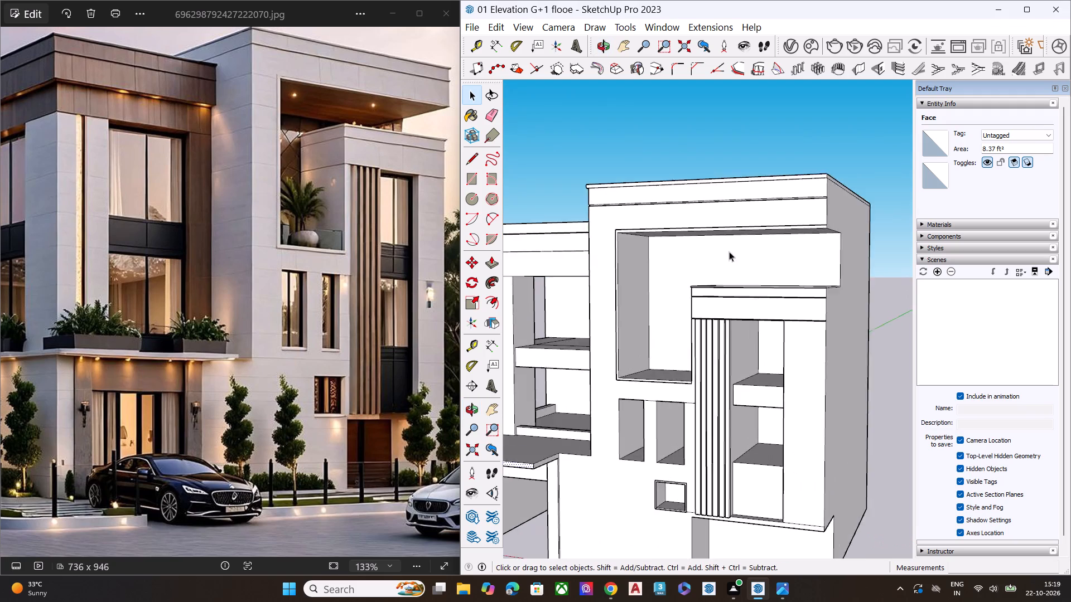
scroll(739, 254, "down", 2)
scroll(729, 251, "up", 2)
left_click(746, 257)
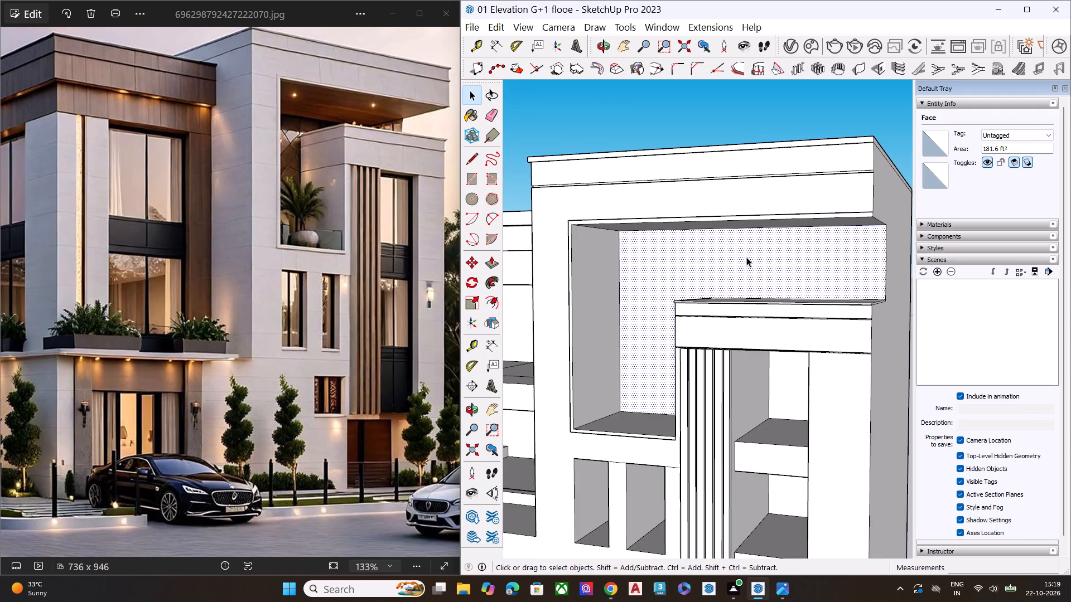
scroll(746, 274, "down", 5)
scroll(758, 276, "up", 2)
scroll(759, 276, "down", 3)
scroll(665, 307, "up", 1)
middle_click_drag(666, 307, 959, 219)
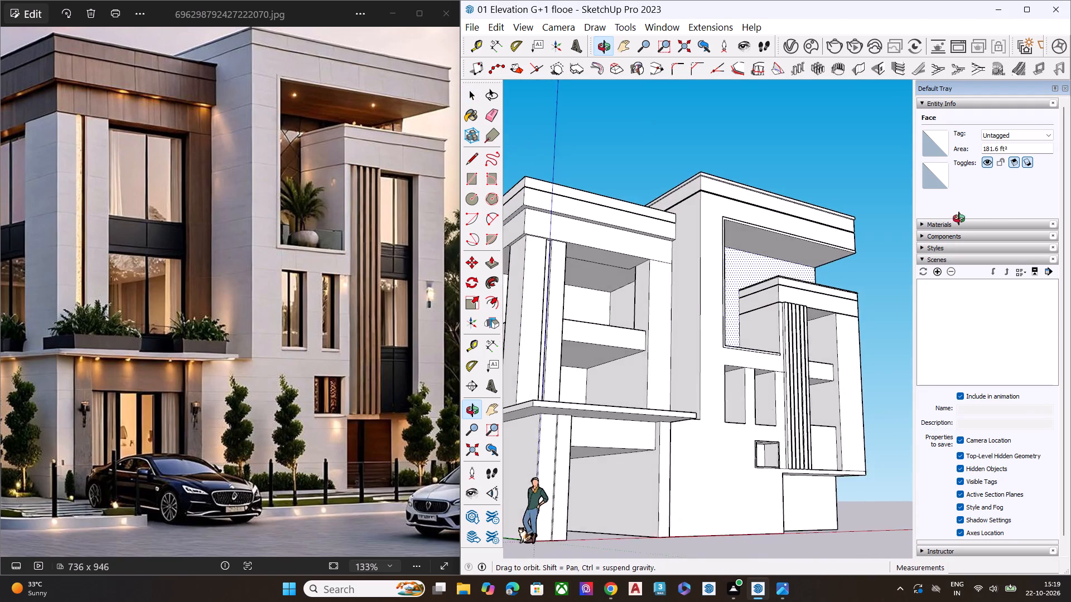
middle_click_drag(959, 219, 1009, 209)
scroll(744, 273, "down", 8)
middle_click_drag(715, 363, 661, 400)
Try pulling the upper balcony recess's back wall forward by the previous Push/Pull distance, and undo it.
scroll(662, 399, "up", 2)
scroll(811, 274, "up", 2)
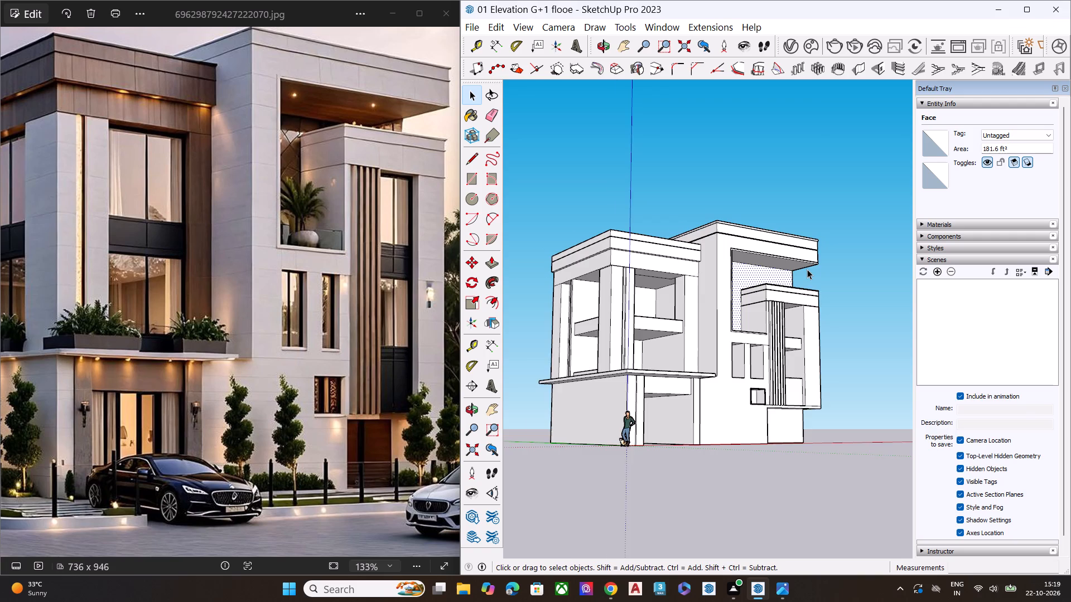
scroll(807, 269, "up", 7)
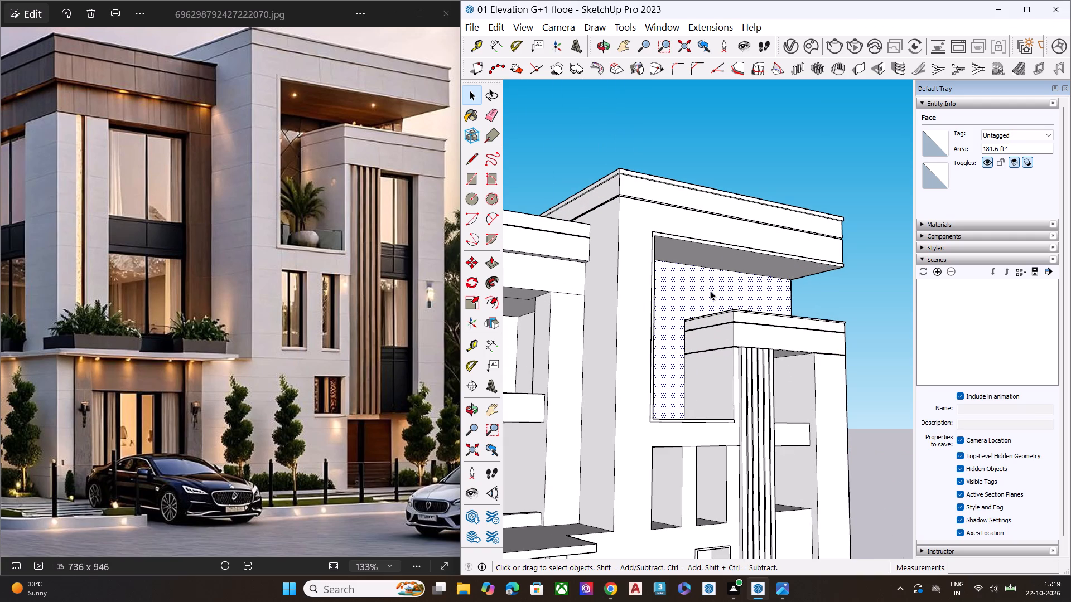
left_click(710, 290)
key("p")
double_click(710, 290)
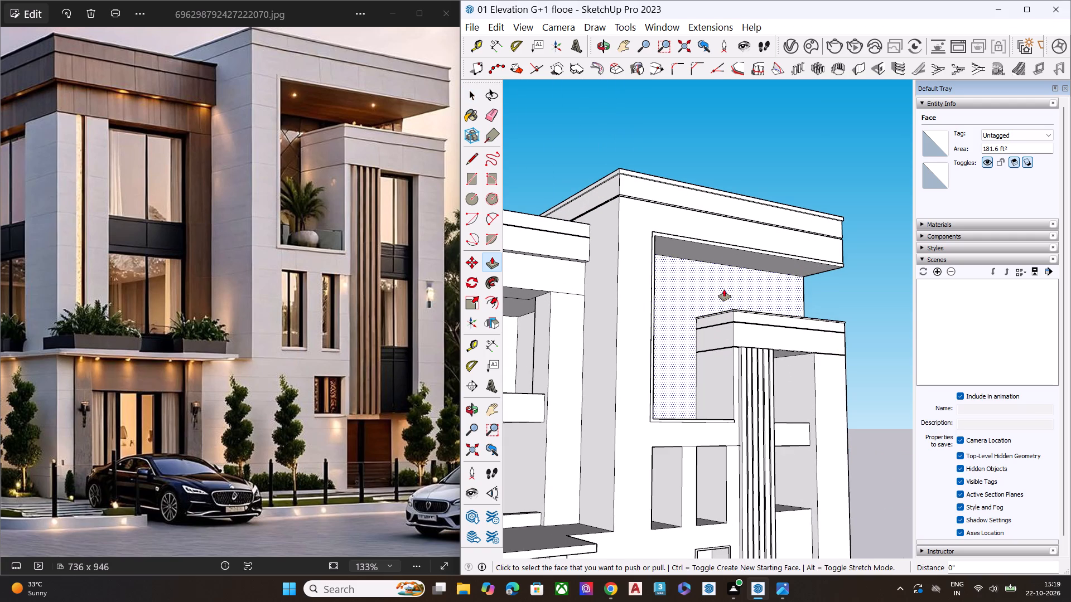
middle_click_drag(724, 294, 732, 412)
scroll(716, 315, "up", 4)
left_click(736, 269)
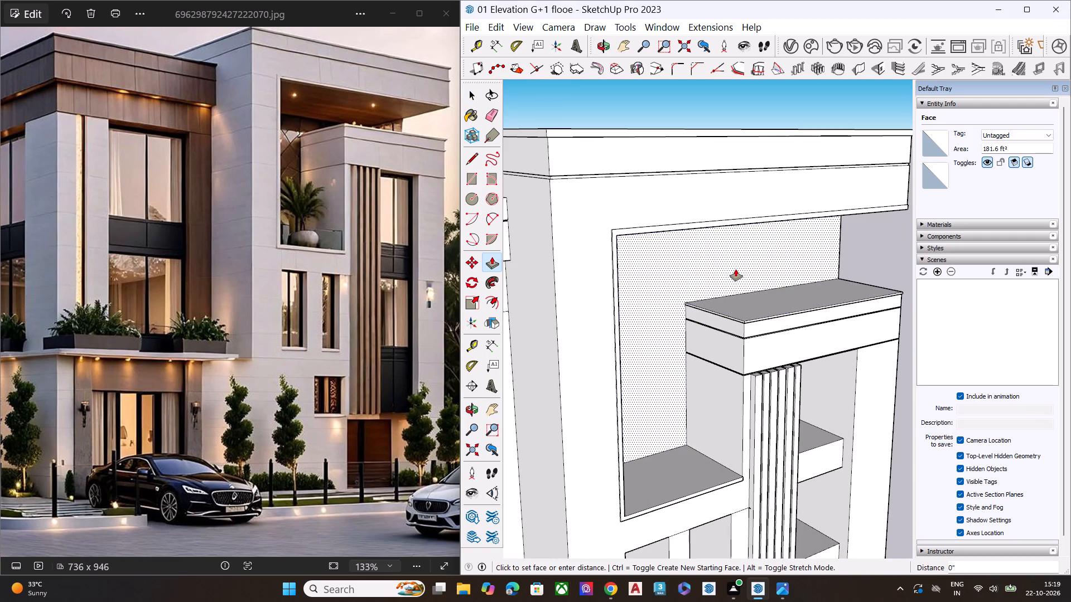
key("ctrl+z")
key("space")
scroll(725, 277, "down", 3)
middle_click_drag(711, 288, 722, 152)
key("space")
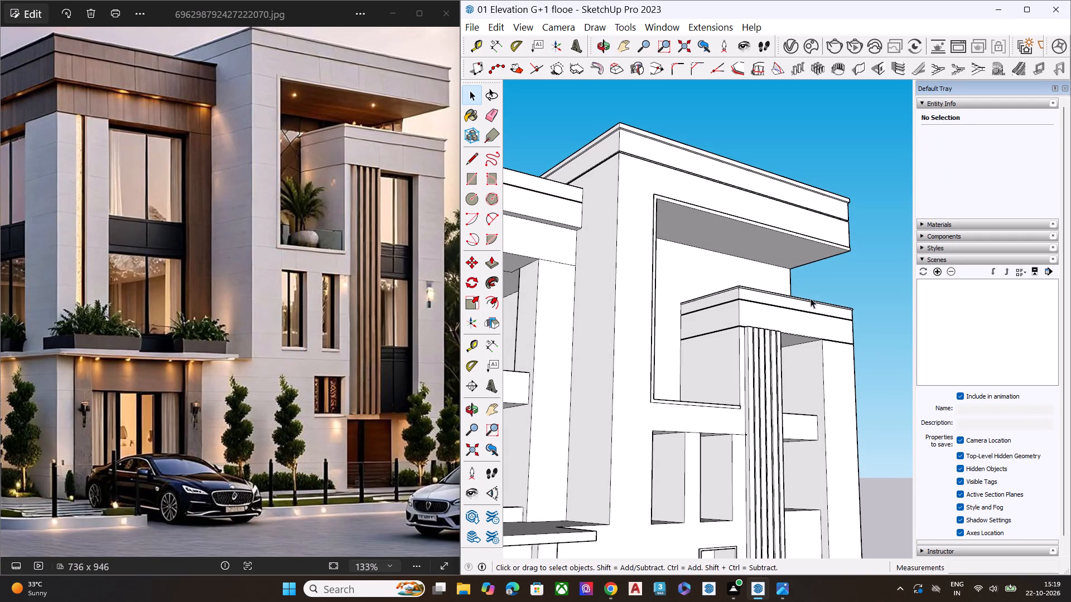
Push/Pull the upper balcony recess's back wall slightly forward to make the recess shallower.
scroll(746, 278, "down", 2)
left_click(699, 278)
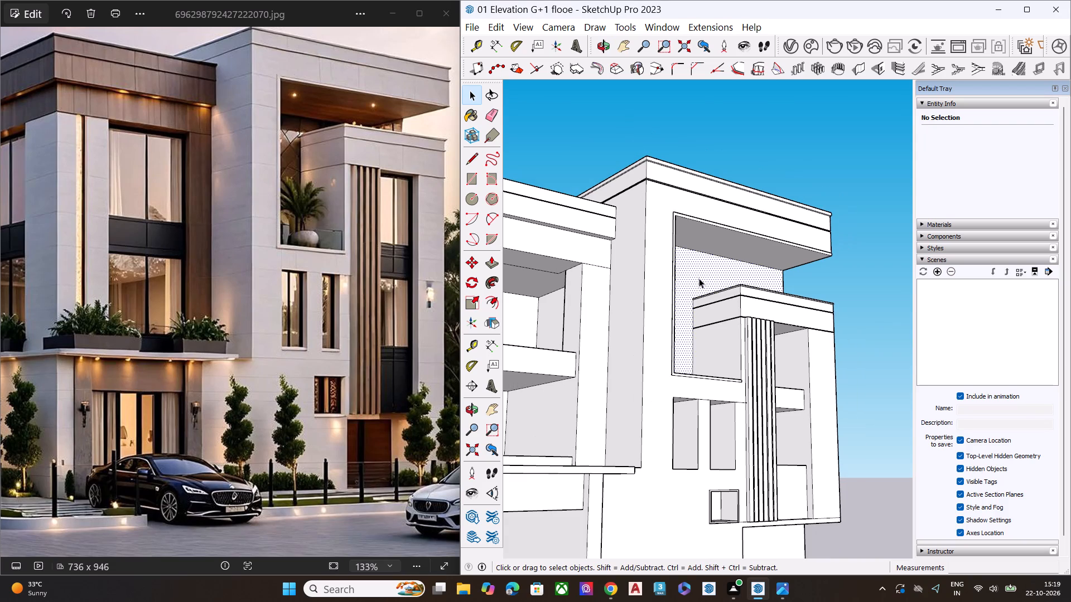
key("p")
left_click(699, 278)
left_click(706, 274)
key("space")
left_click(847, 279)
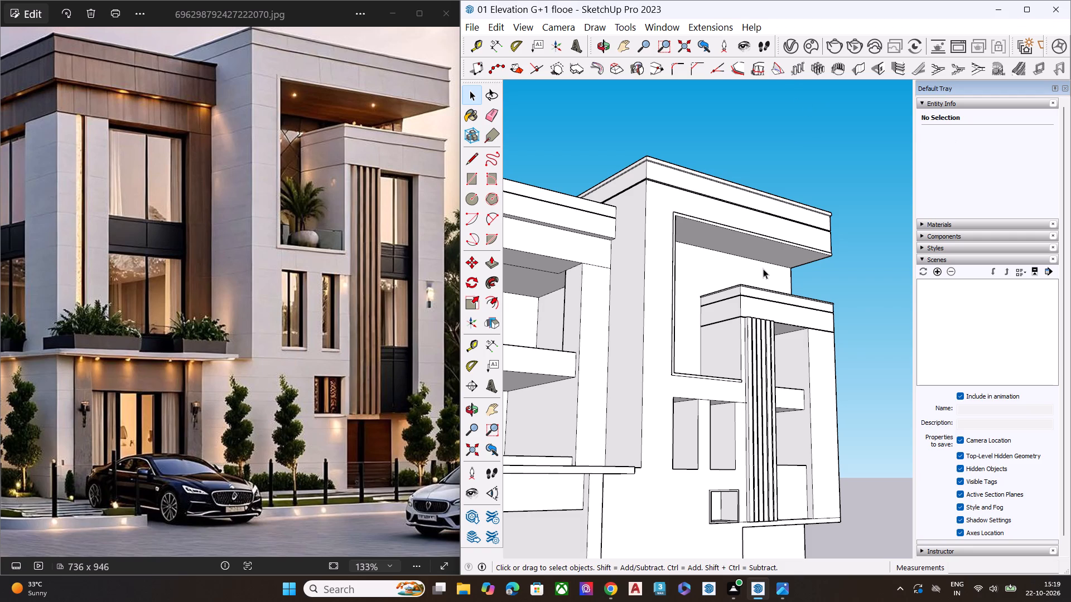
Compare the whole villa's massing, including the balcony recess and the canopy, with the reference photo.
scroll(755, 262, "down", 8)
middle_click_drag(780, 336, 718, 420)
scroll(702, 368, "up", 5)
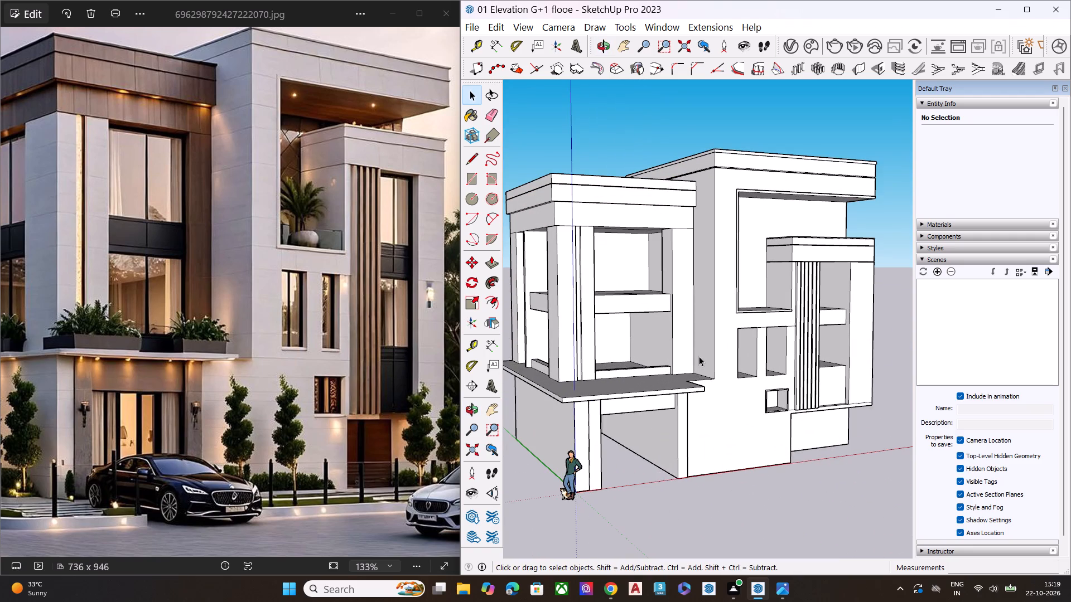
key("space")
scroll(705, 352, "down", 4)
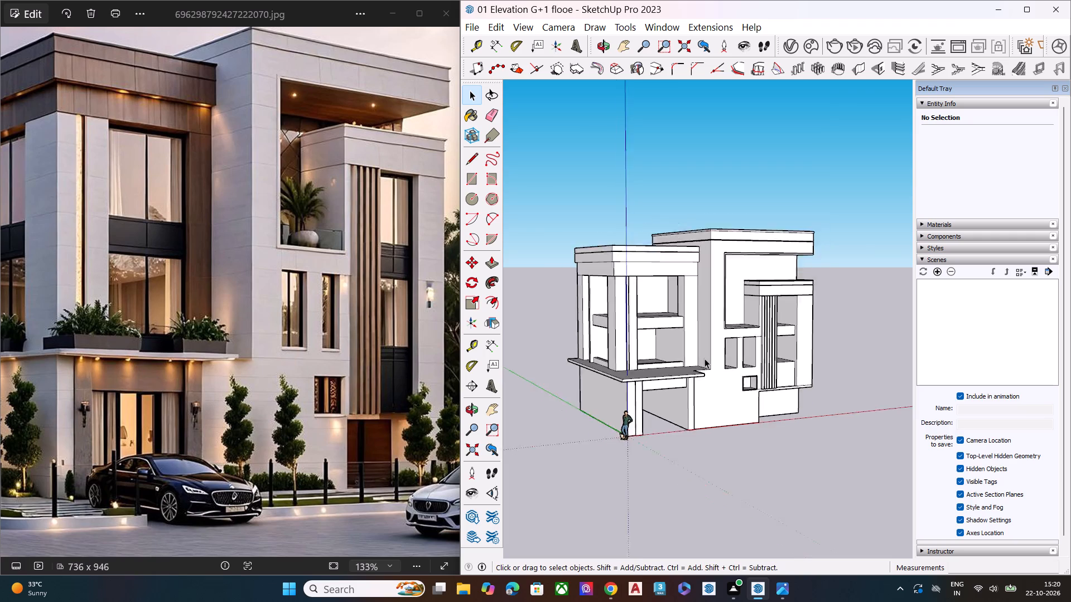
scroll(705, 358, "down", 4)
middle_click_drag(615, 351, 669, 360)
scroll(669, 360, "up", 1)
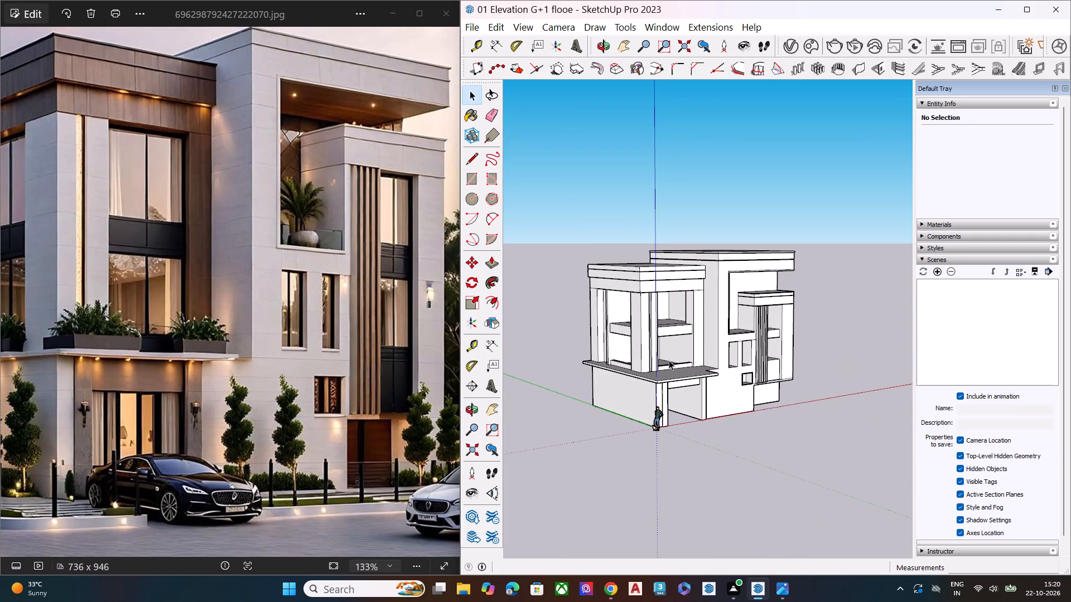
scroll(669, 360, "up", 3)
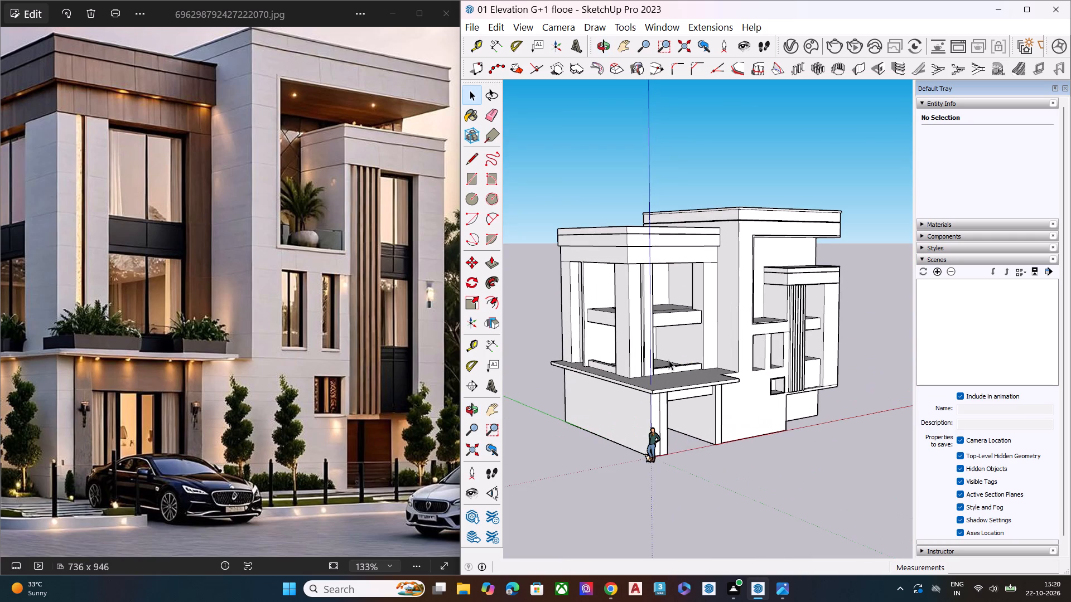
Compare the entrance block's columns and window openings, and the projecting bay's fins and openings, with the reference photo.
scroll(669, 360, "up", 3)
middle_click_drag(735, 355, 682, 361)
scroll(735, 355, "up", 1)
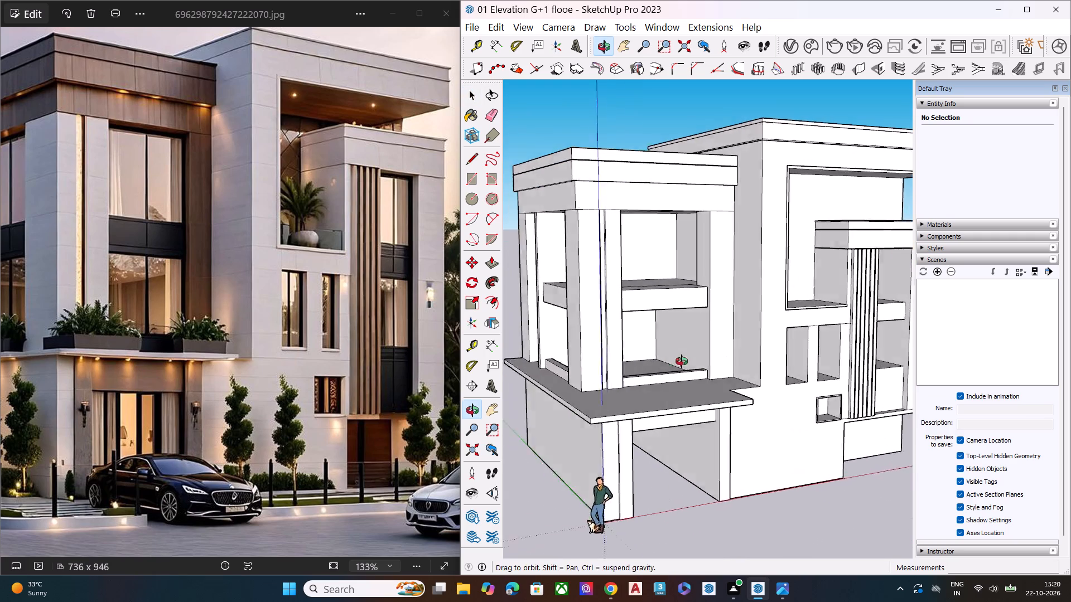
middle_click_drag(682, 361, 620, 359)
middle_click_drag(615, 348, 621, 290)
scroll(621, 293, "up", 1)
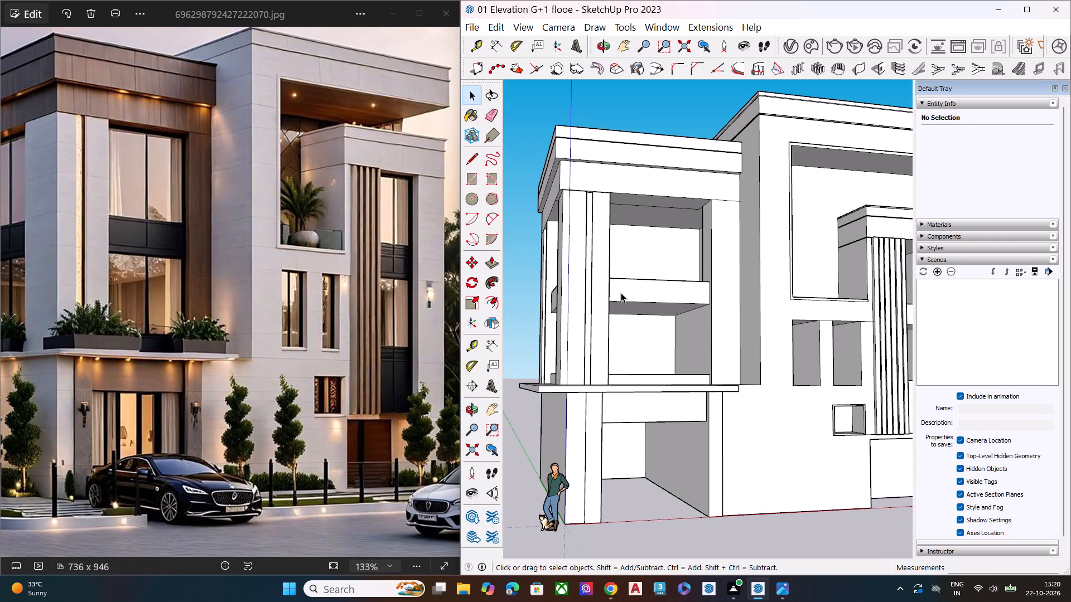
scroll(621, 293, "up", 1)
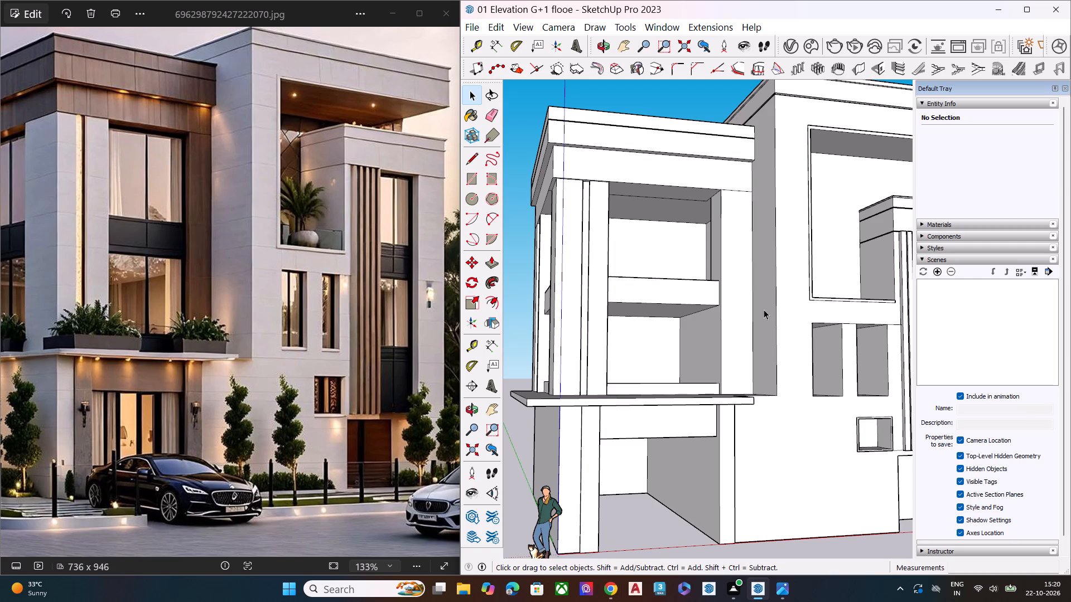
scroll(751, 297, "down", 7)
middle_click_drag(877, 343, 640, 388)
scroll(868, 385, "down", 1)
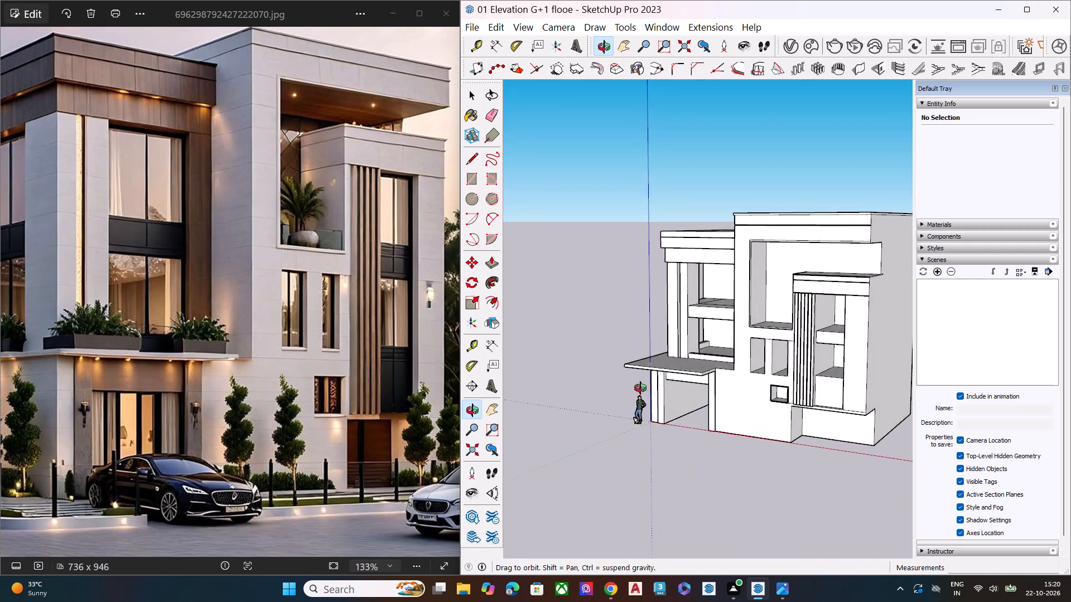
middle_click_drag(640, 388, 656, 360)
scroll(886, 295, "up", 8)
scroll(742, 299, "up", 2)
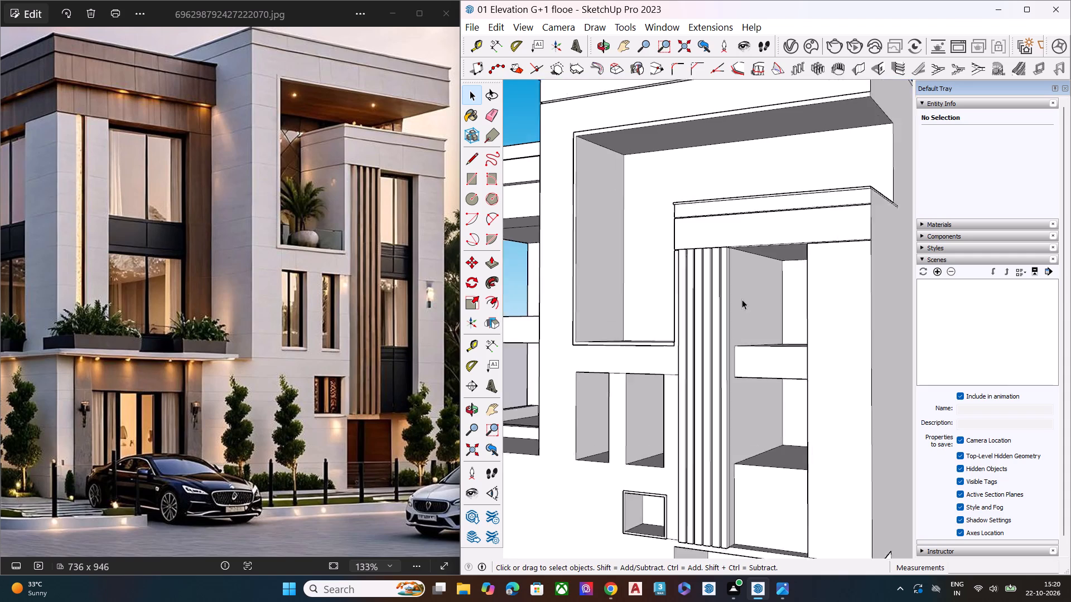
Push/Pull the inner side wall beside the projecting bay's vertical fins about 7" into the window opening.
scroll(742, 299, "up", 5)
left_click(741, 299)
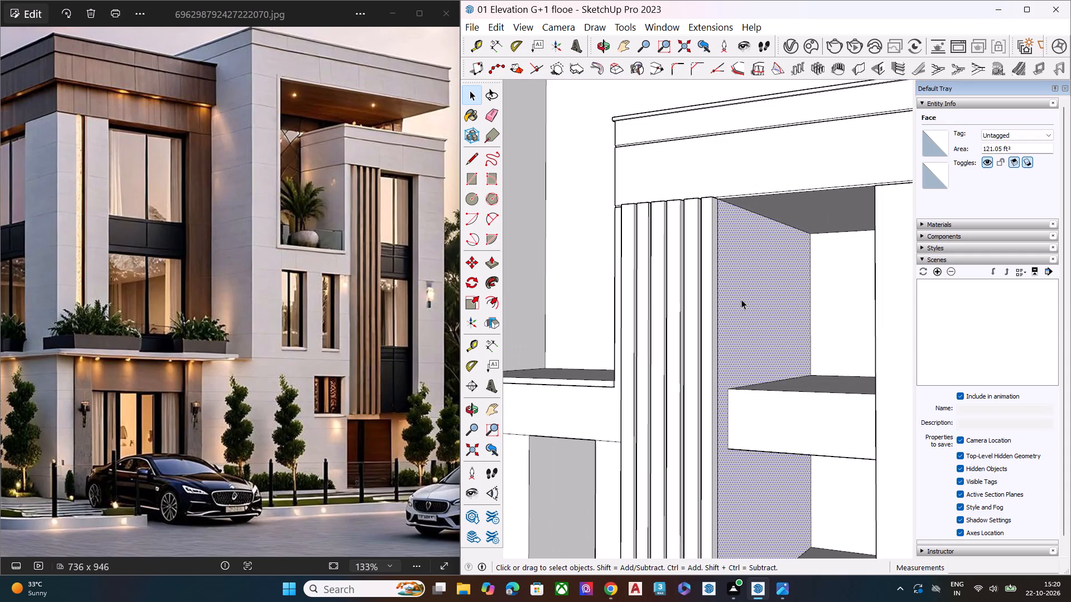
key("p")
left_click(741, 299)
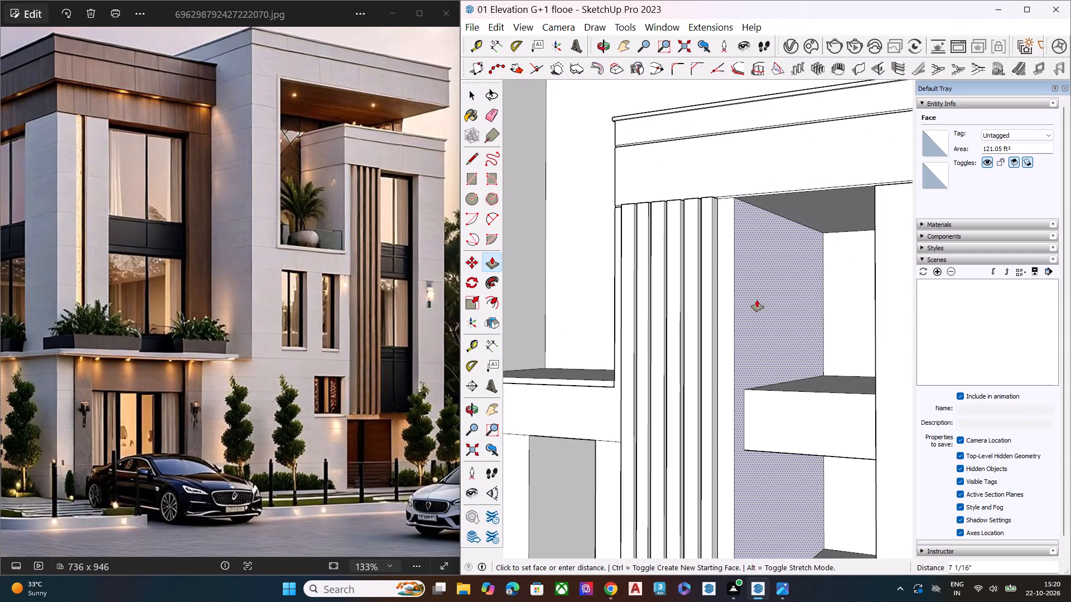
left_click(761, 302)
key("space")
Compare the projecting bay, the balcony recess and the villa's overall massing with the reference photo.
scroll(714, 299, "down", 9)
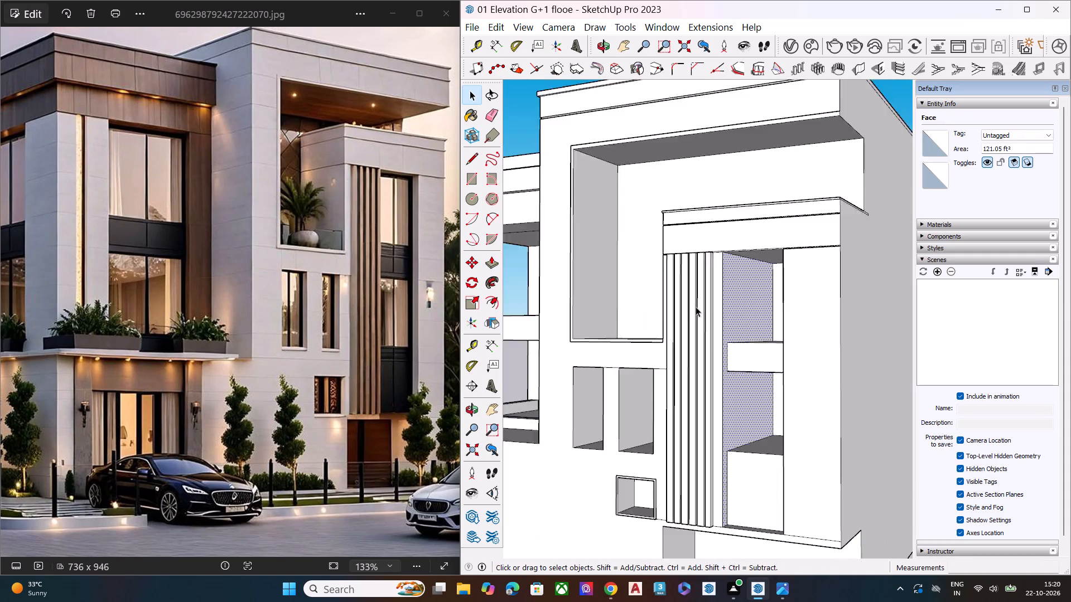
scroll(696, 307, "up", 1)
middle_click_drag(696, 307, 942, 303)
scroll(720, 305, "down", 1)
scroll(942, 303, "up", 1)
scroll(806, 298, "down", 1)
scroll(805, 299, "up", 1)
scroll(804, 299, "down", 6)
middle_click_drag(798, 326, 816, 295)
scroll(809, 425, "up", 2)
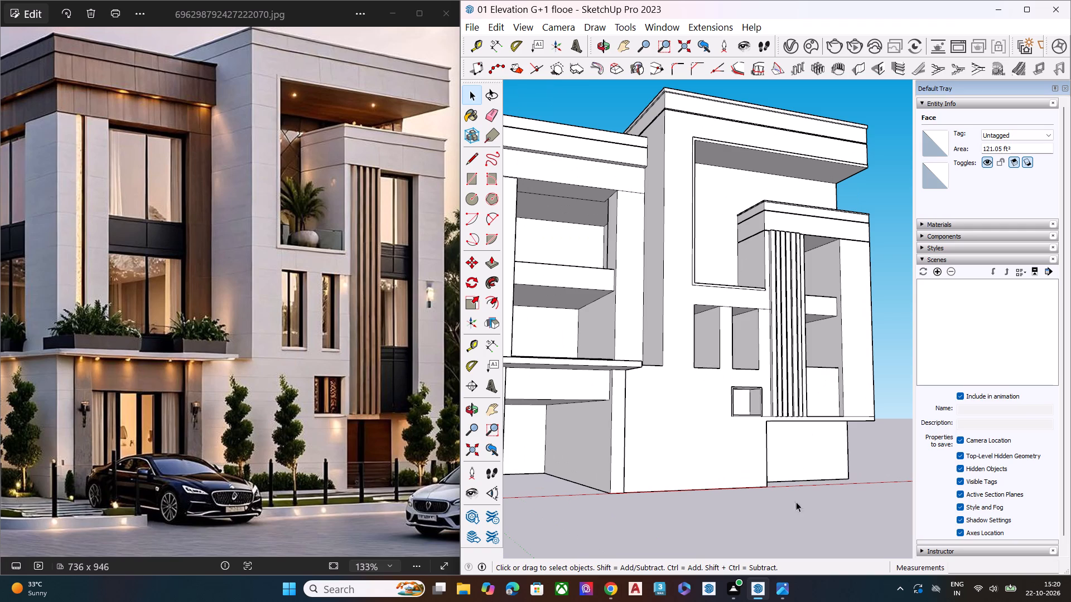
key("space")
left_click(784, 532)
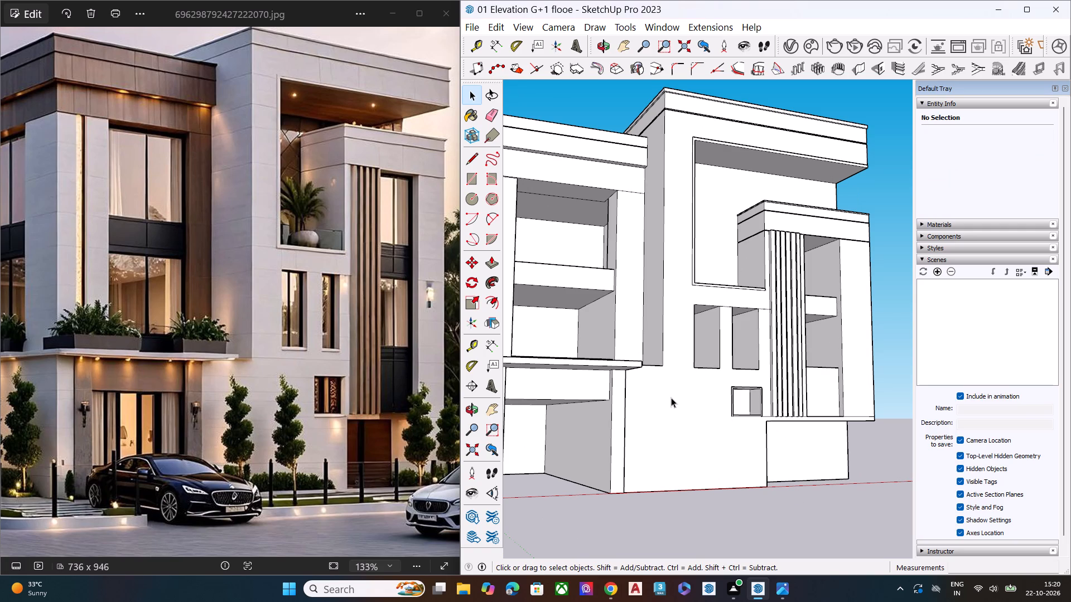
middle_click_drag(752, 307, 755, 491)
scroll(752, 309, "up", 1)
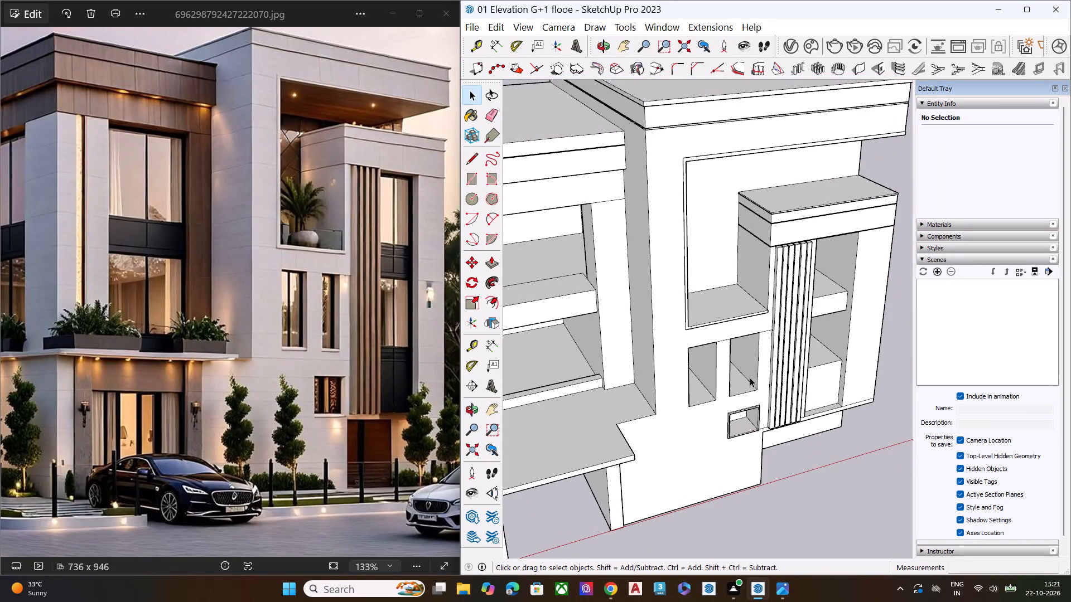
middle_click_drag(779, 269, 759, 224)
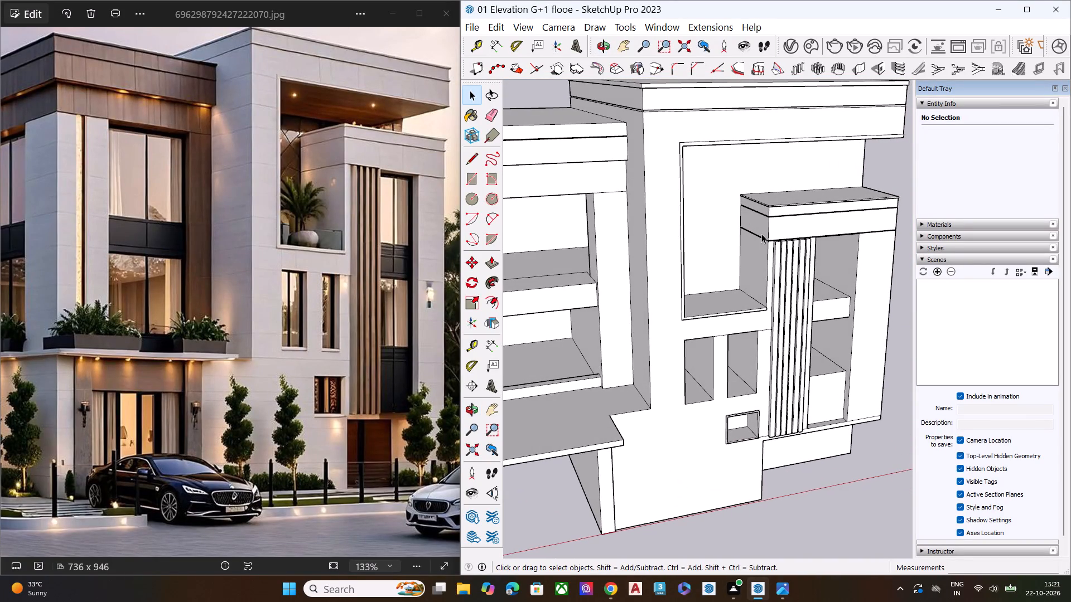
scroll(773, 244, "down", 7)
middle_click_drag(765, 329, 767, 300)
key("space")
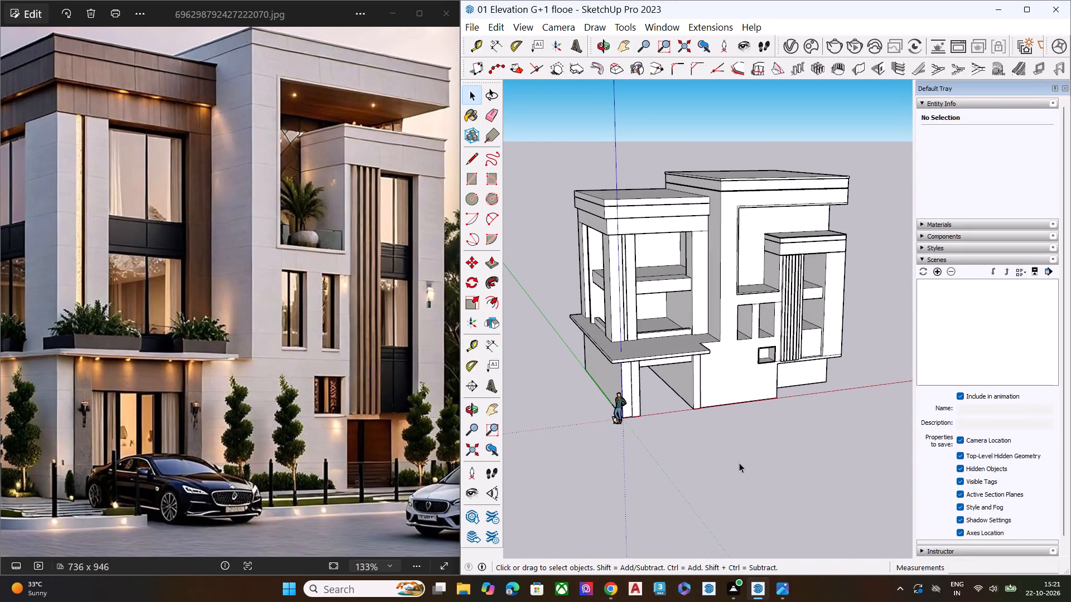
left_click(739, 462)
key("space")
middle_click_drag(684, 244, 680, 187)
scroll(680, 187, "up", 3)
Save the model.
key("ctrl+s")
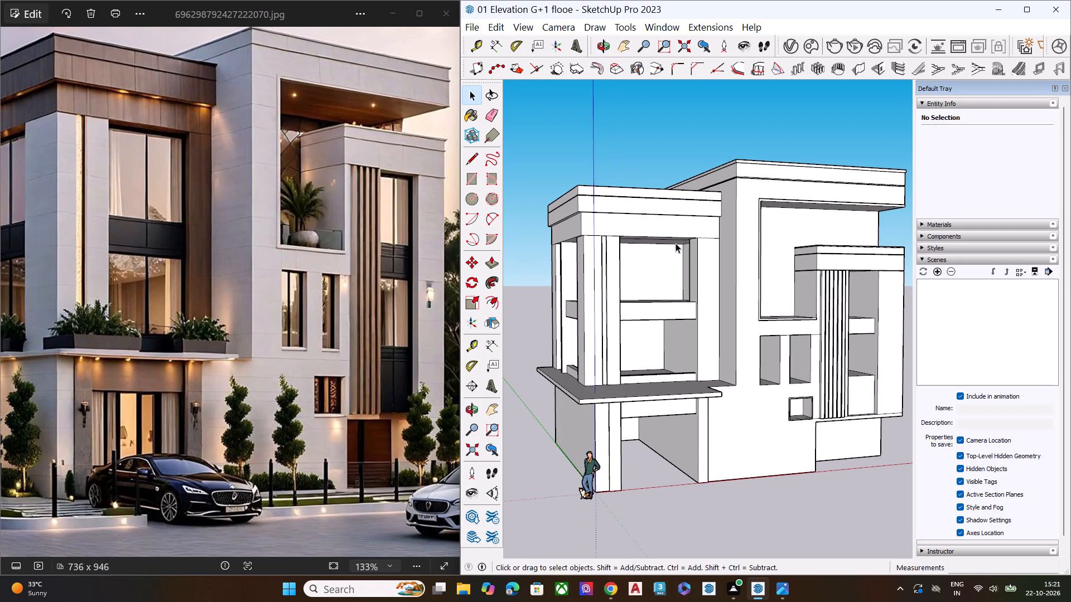
Compare the entrance block's parapet bands, columns and openings, and the main block's recess, with the reference photo.
scroll(683, 292, "down", 3)
middle_click_drag(706, 289, 731, 258)
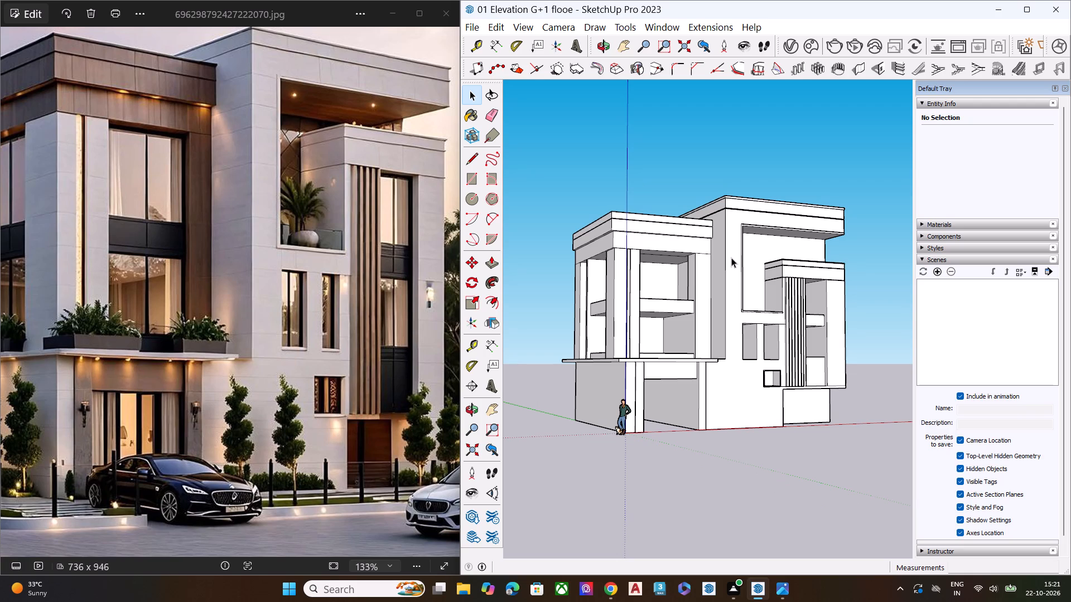
key("space")
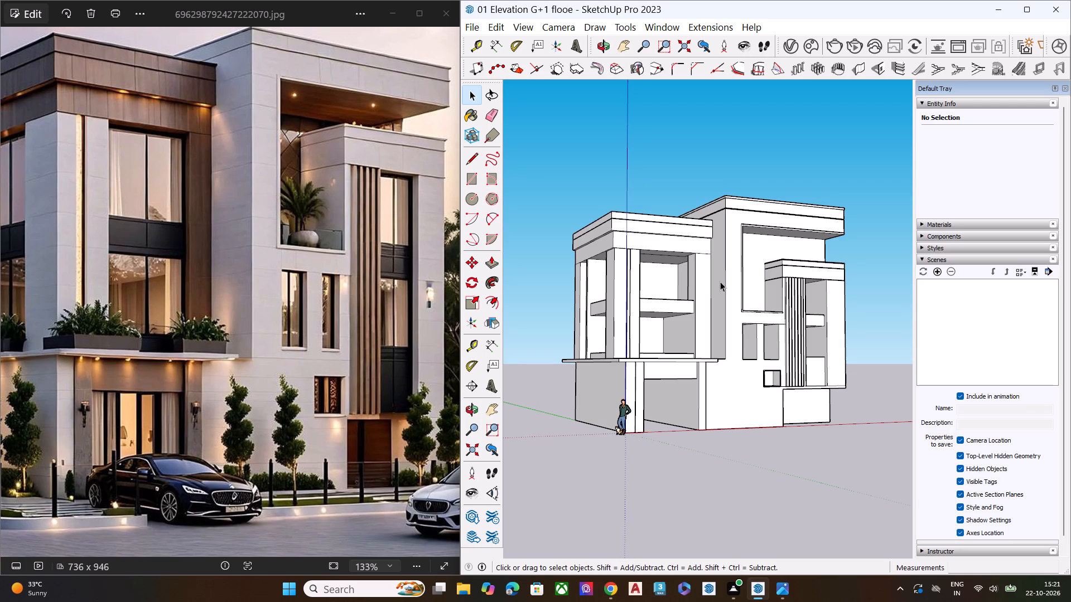
scroll(826, 272, "up", 1)
middle_click_drag(826, 272, 730, 333)
scroll(740, 311, "up", 4)
scroll(750, 295, "down", 2)
scroll(750, 295, "up", 1)
scroll(750, 295, "down", 3)
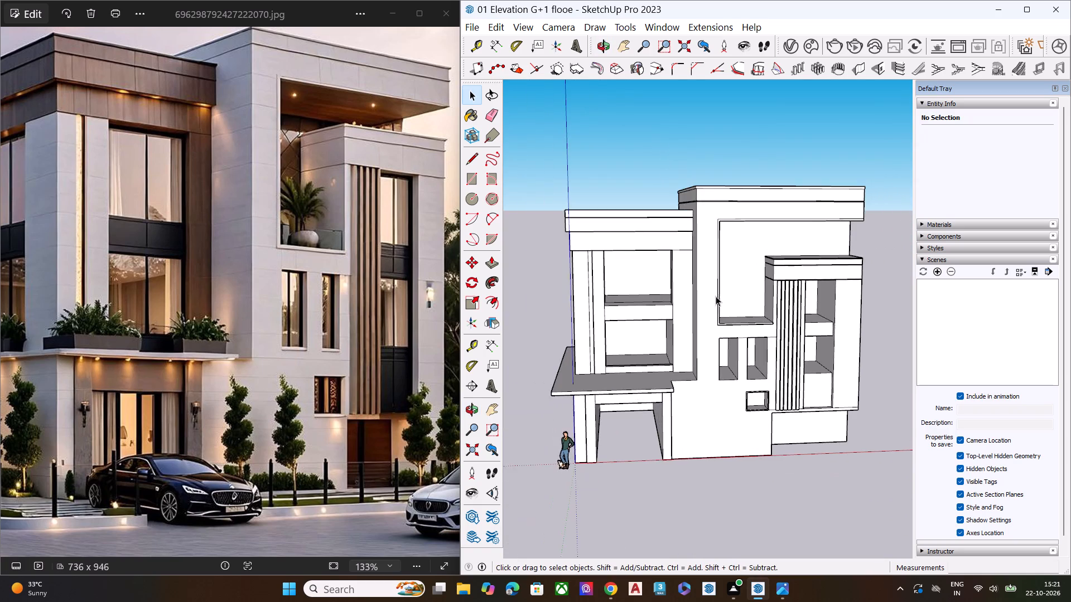
middle_click_drag(716, 296, 755, 237)
scroll(727, 273, "up", 4)
middle_click_drag(633, 268, 717, 250)
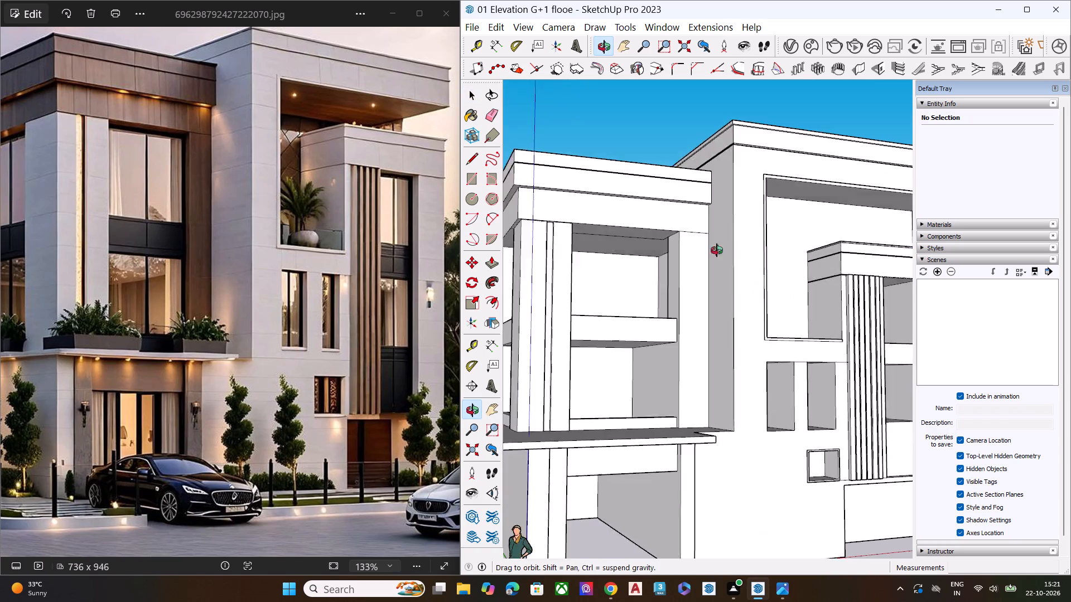
middle_click_drag(717, 250, 787, 256)
scroll(656, 254, "up", 1)
middle_click_drag(663, 248, 740, 185)
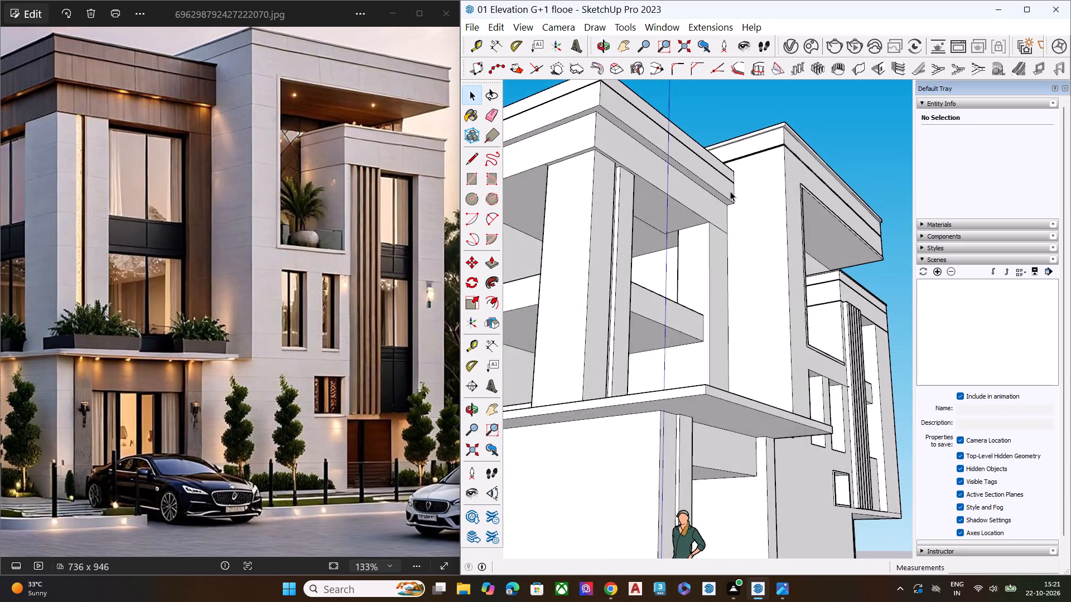
scroll(711, 205, "up", 6)
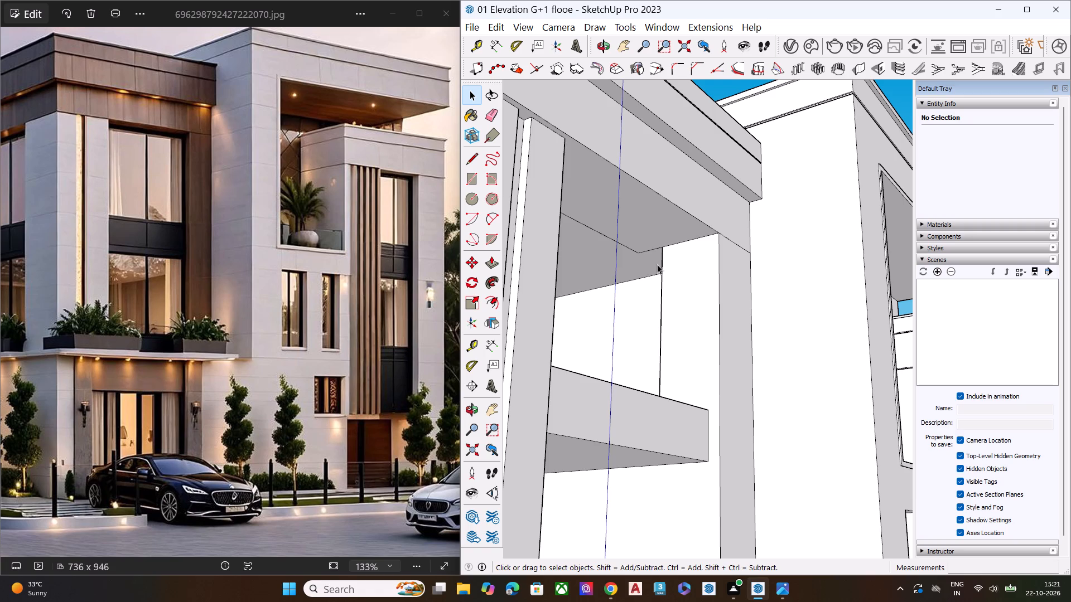
scroll(672, 251, "down", 8)
middle_click_drag(689, 258, 701, 328)
key("space")
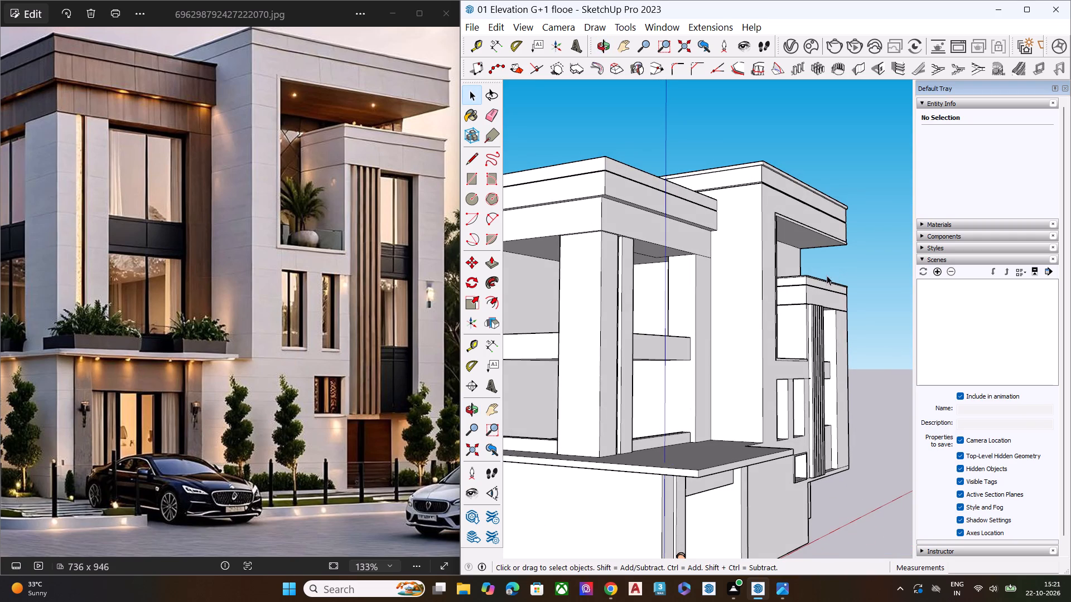
middle_click_drag(826, 277, 549, 395)
scroll(689, 331, "up", 4)
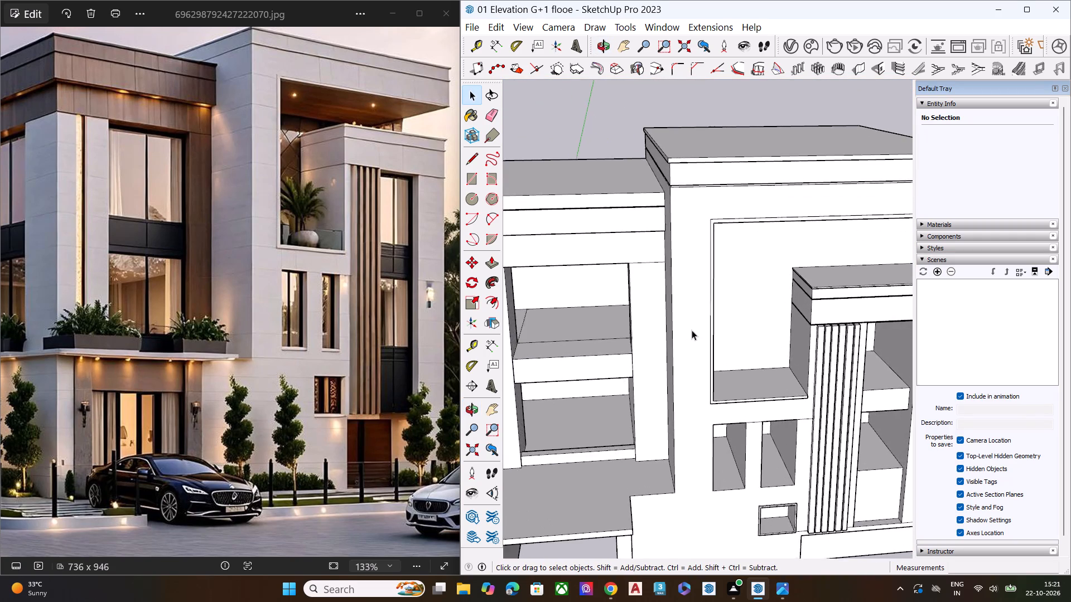
scroll(692, 330, "up", 1)
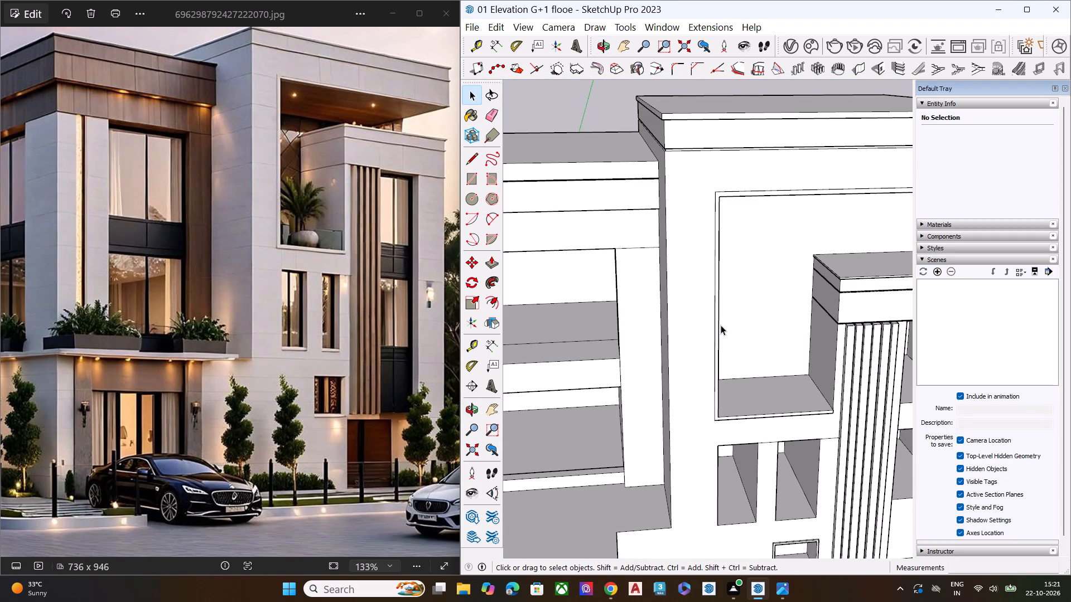
scroll(731, 321, "down", 5)
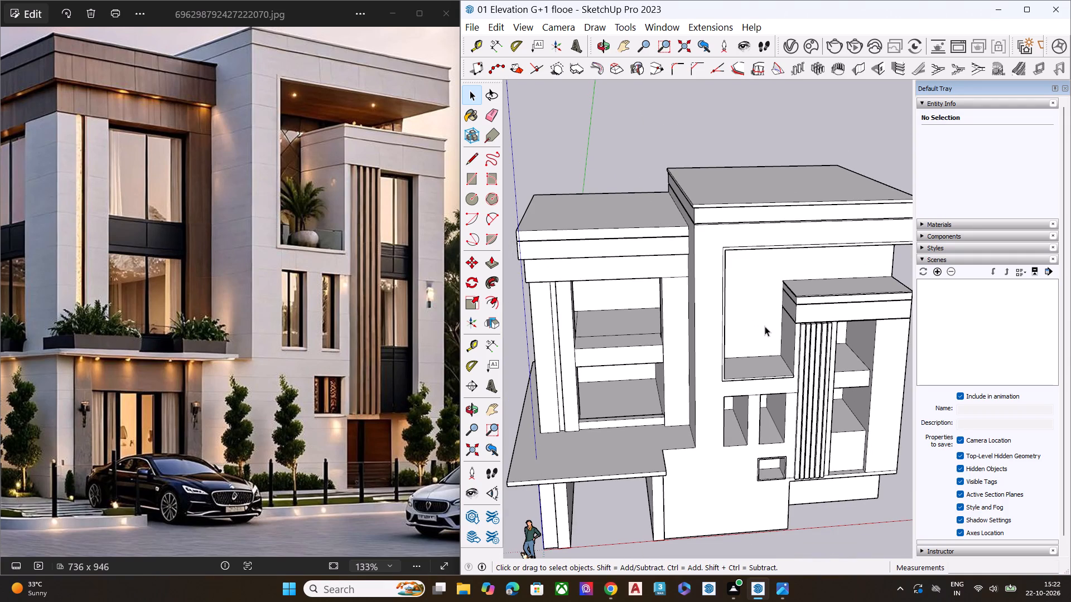
Draw a long, narrow rectangle about 30' long on the underside of the entrance canopy, along its side overhang.
middle_click_drag(765, 326, 973, 183)
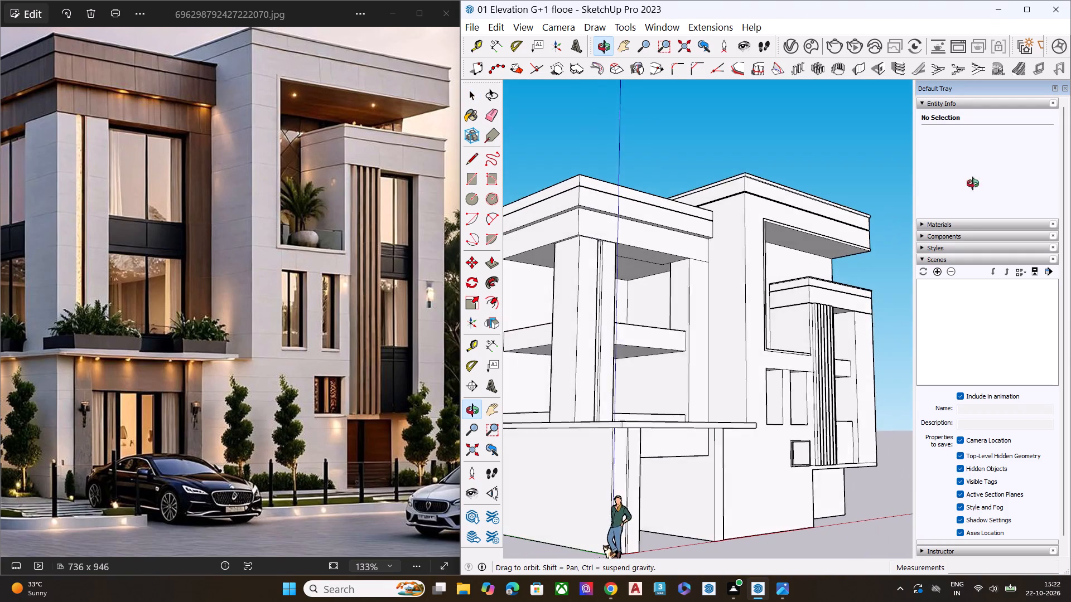
middle_click_drag(973, 183, 974, 183)
scroll(774, 374, "down", 6)
middle_click_drag(493, 448, 524, 297)
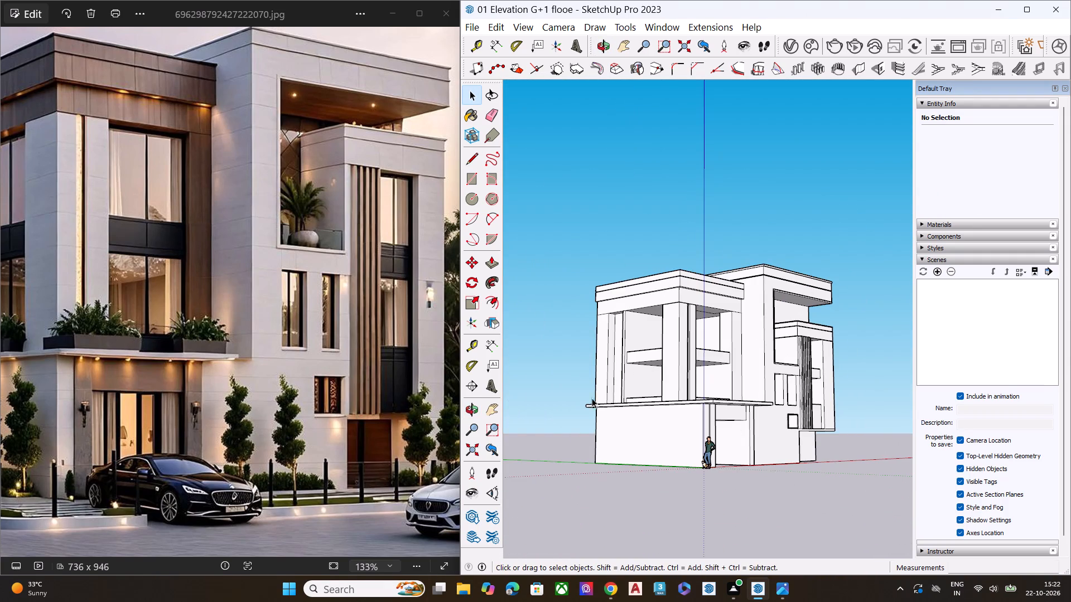
middle_click_drag(641, 437, 659, 319)
scroll(660, 415, "up", 2)
scroll(660, 415, "down", 1)
scroll(660, 415, "up", 5)
middle_click_drag(535, 387, 533, 382)
scroll(533, 383, "up", 9)
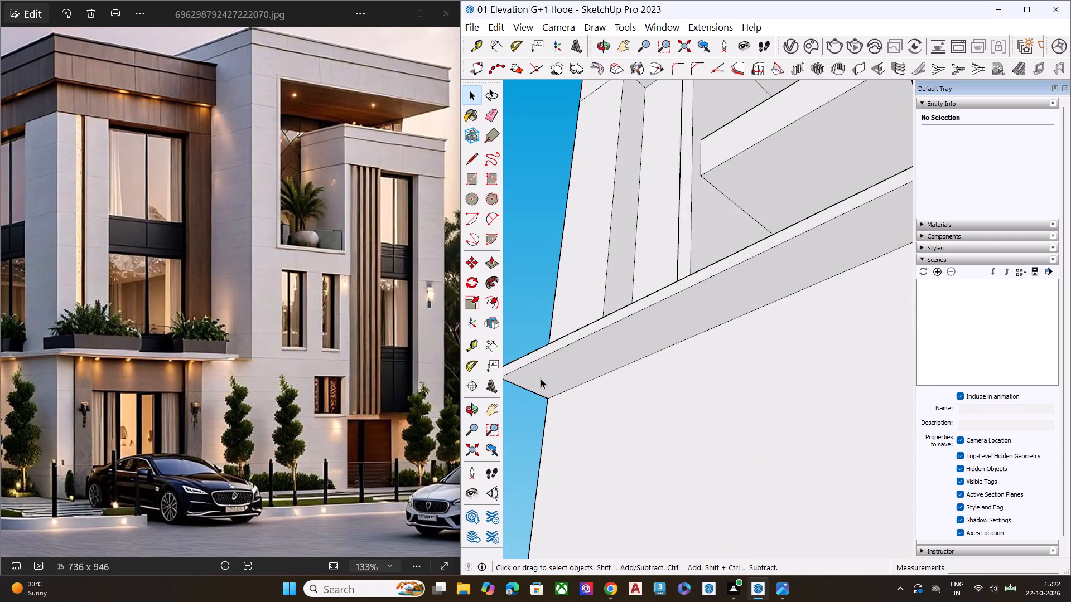
scroll(541, 378, "up", 2)
key("r")
left_click(534, 371)
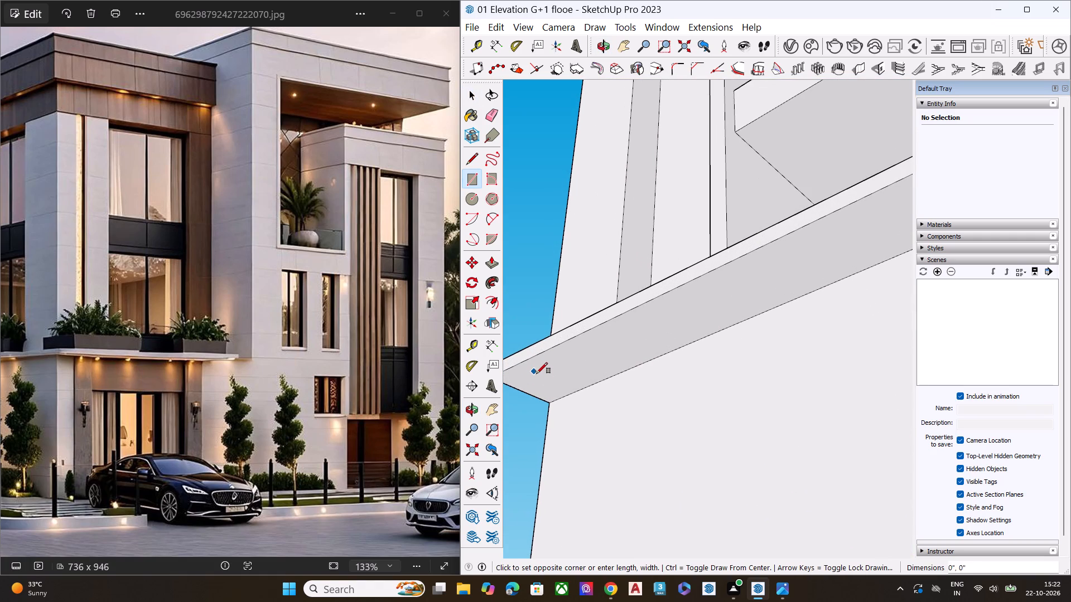
scroll(546, 377, "down", 1)
scroll(546, 377, "up", 1)
scroll(546, 377, "down", 6)
scroll(658, 342, "down", 6)
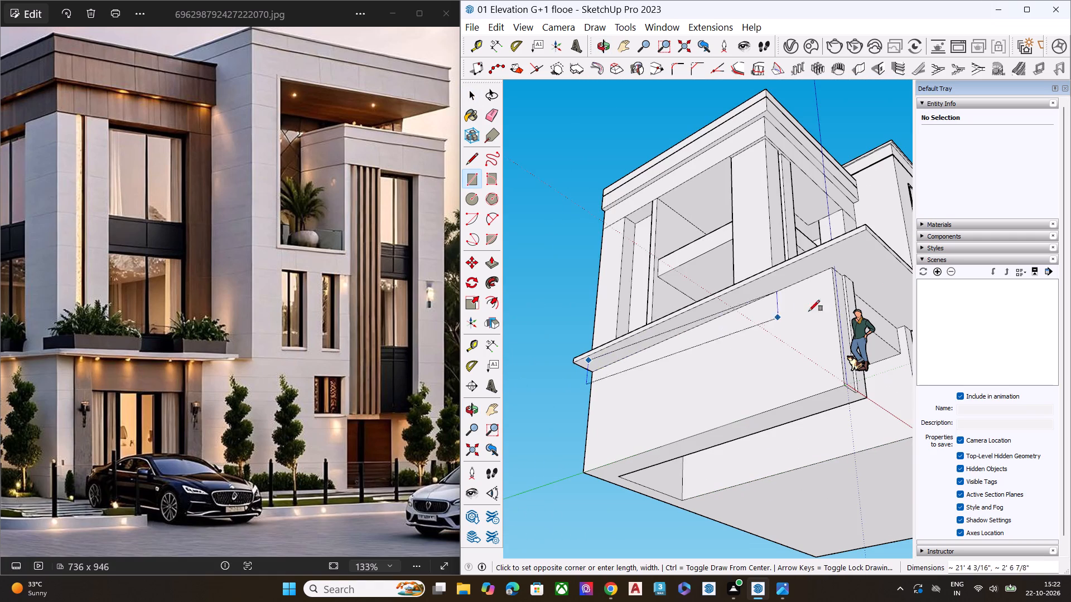
scroll(853, 248, "up", 7)
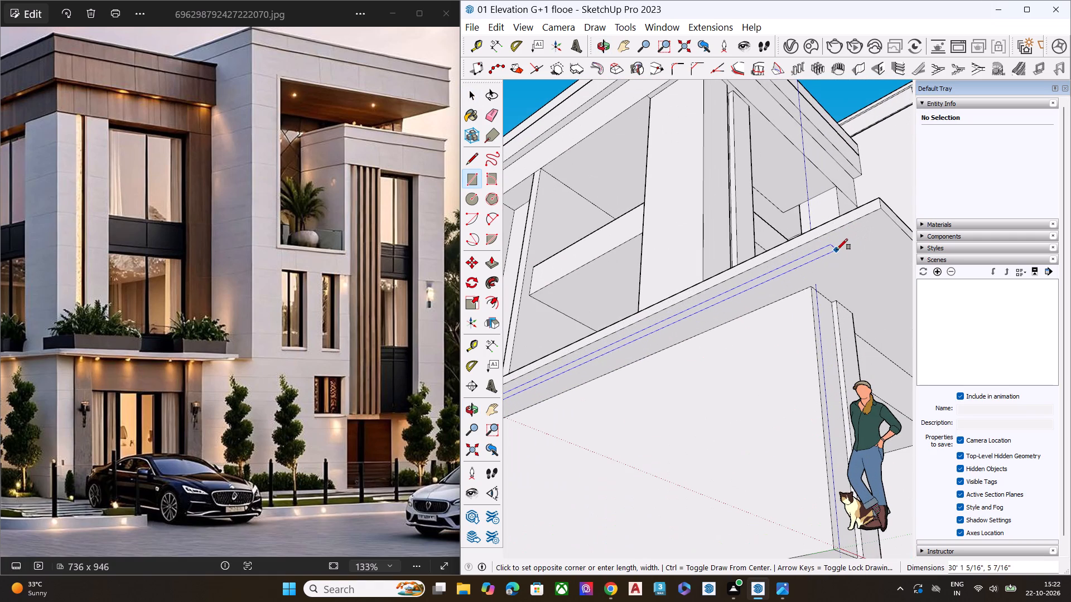
left_click(839, 253)
key("space")
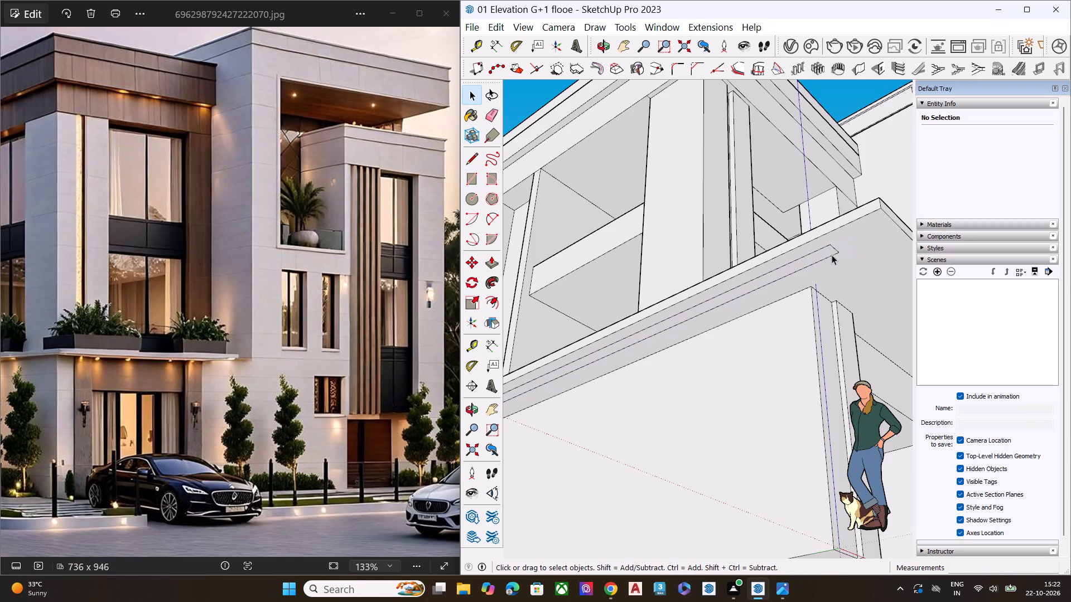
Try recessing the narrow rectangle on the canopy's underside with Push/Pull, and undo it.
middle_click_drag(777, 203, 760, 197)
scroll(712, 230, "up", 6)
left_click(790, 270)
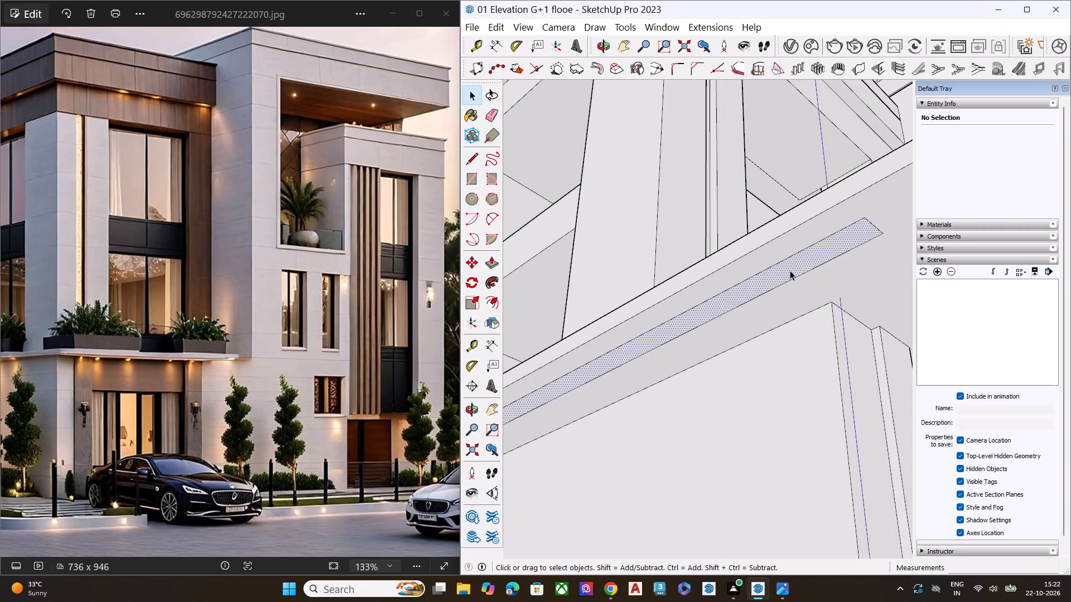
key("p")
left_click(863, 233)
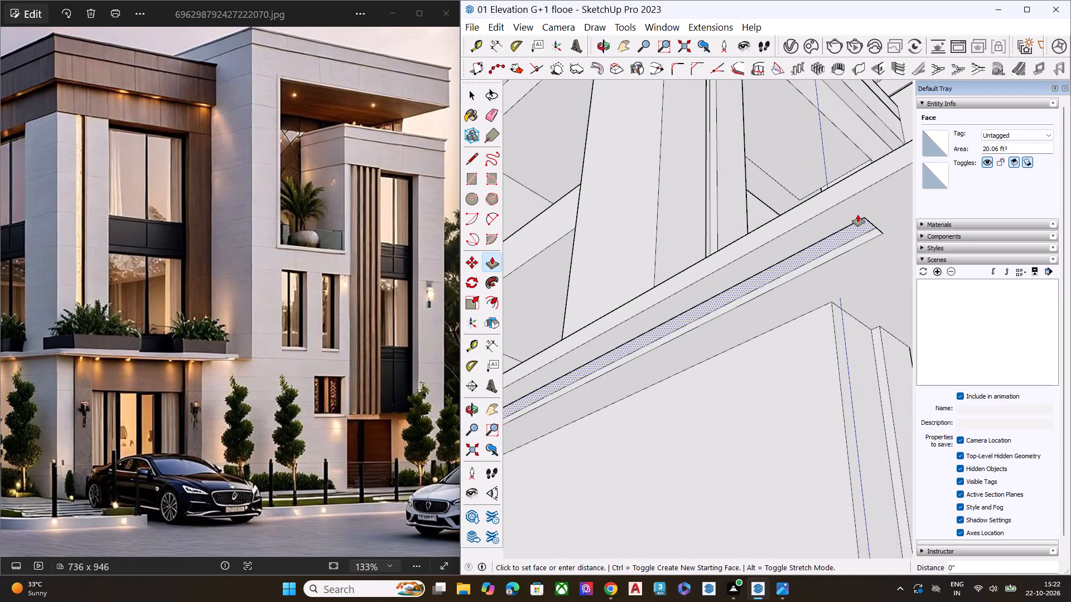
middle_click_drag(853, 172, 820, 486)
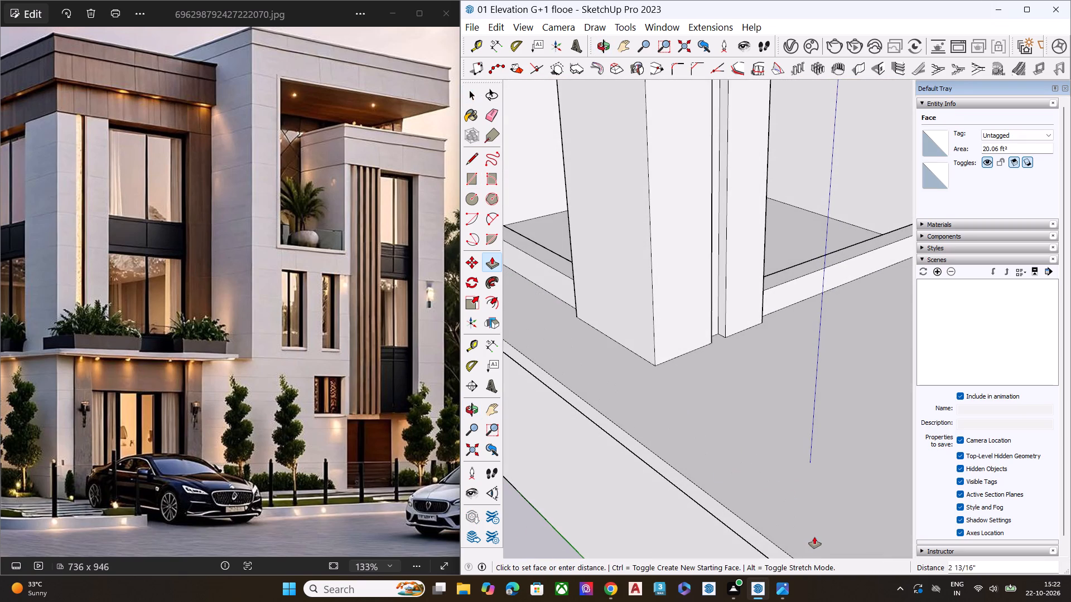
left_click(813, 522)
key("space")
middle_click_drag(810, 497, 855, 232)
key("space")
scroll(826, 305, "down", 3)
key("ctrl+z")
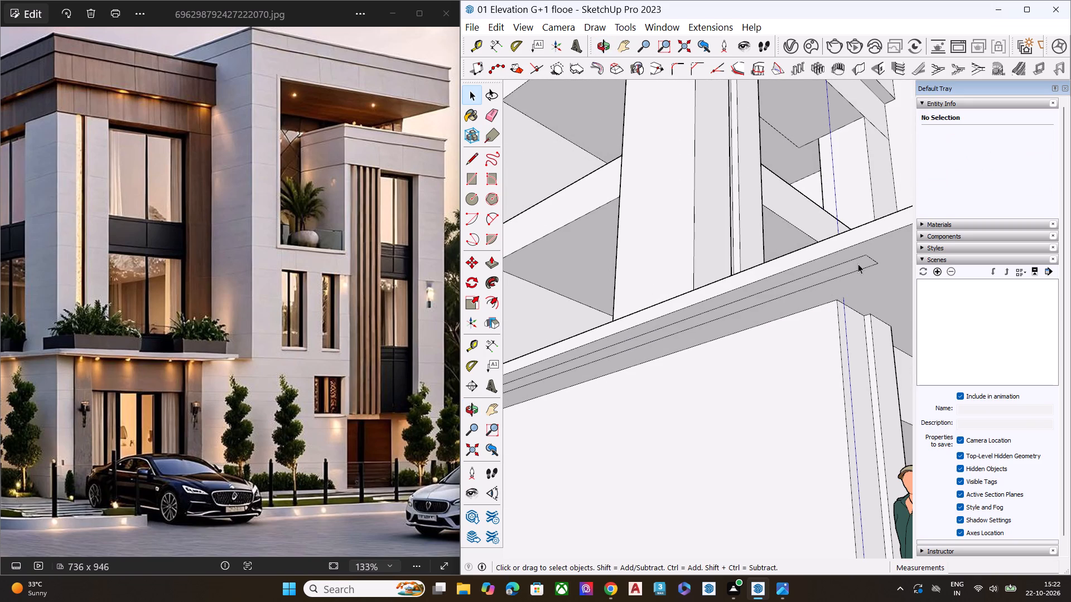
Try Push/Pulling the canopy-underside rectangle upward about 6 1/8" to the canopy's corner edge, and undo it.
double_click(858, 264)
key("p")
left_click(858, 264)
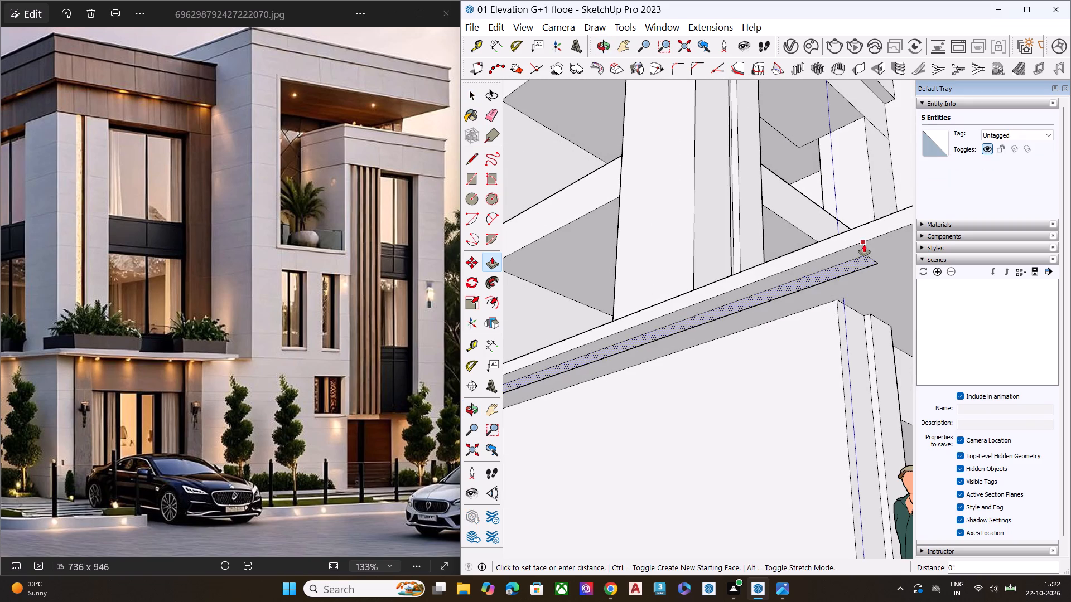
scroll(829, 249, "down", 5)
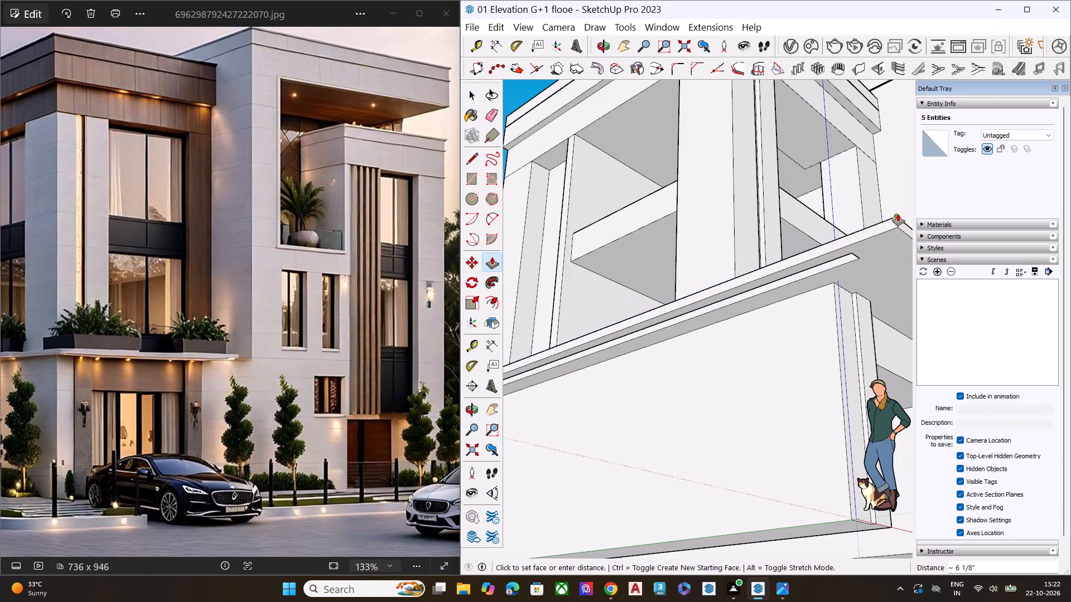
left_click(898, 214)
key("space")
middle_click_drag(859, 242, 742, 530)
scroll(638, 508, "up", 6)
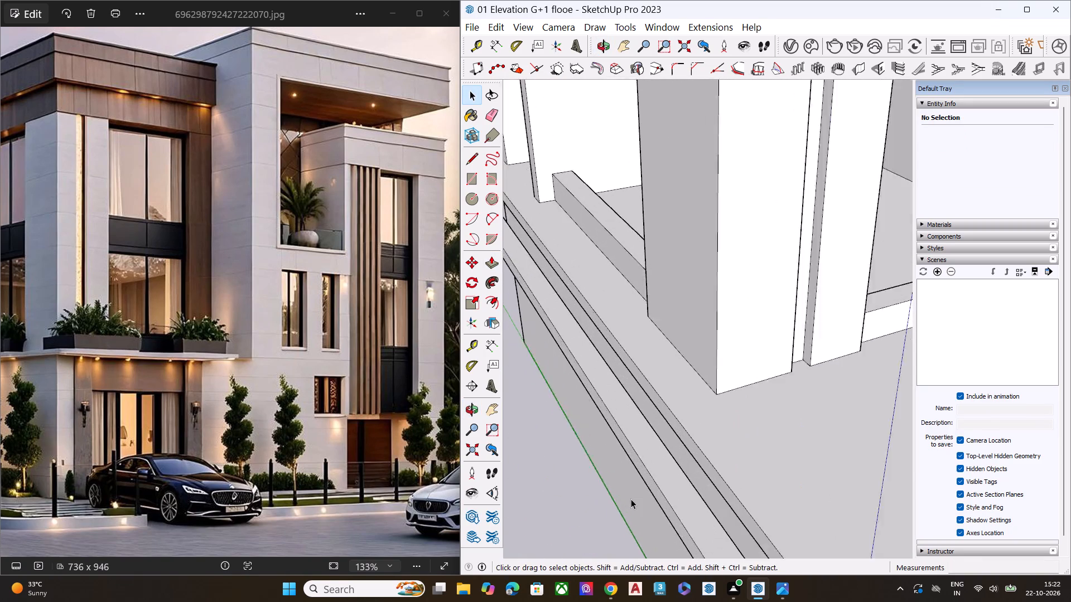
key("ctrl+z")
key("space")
Examine the entrance canopy's top surface and outer edges below the upper block's columns.
scroll(681, 370, "down", 8)
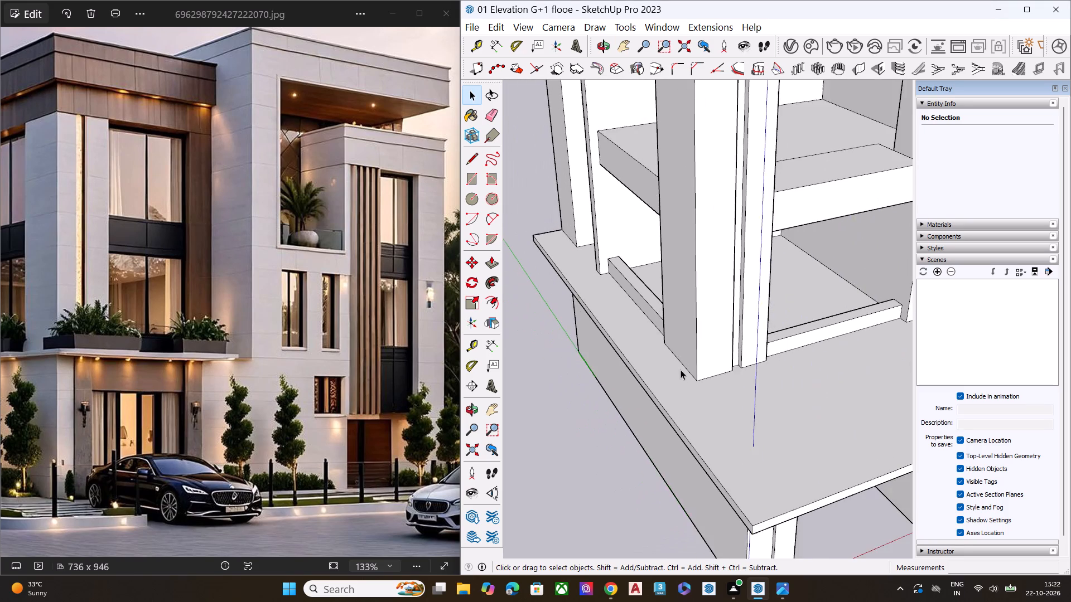
scroll(681, 372, "down", 5)
scroll(681, 377, "up", 1)
scroll(681, 377, "down", 2)
left_click_drag(553, 520, 562, 518)
scroll(769, 396, "up", 1)
middle_click_drag(763, 386, 728, 336)
middle_click_drag(732, 368, 732, 397)
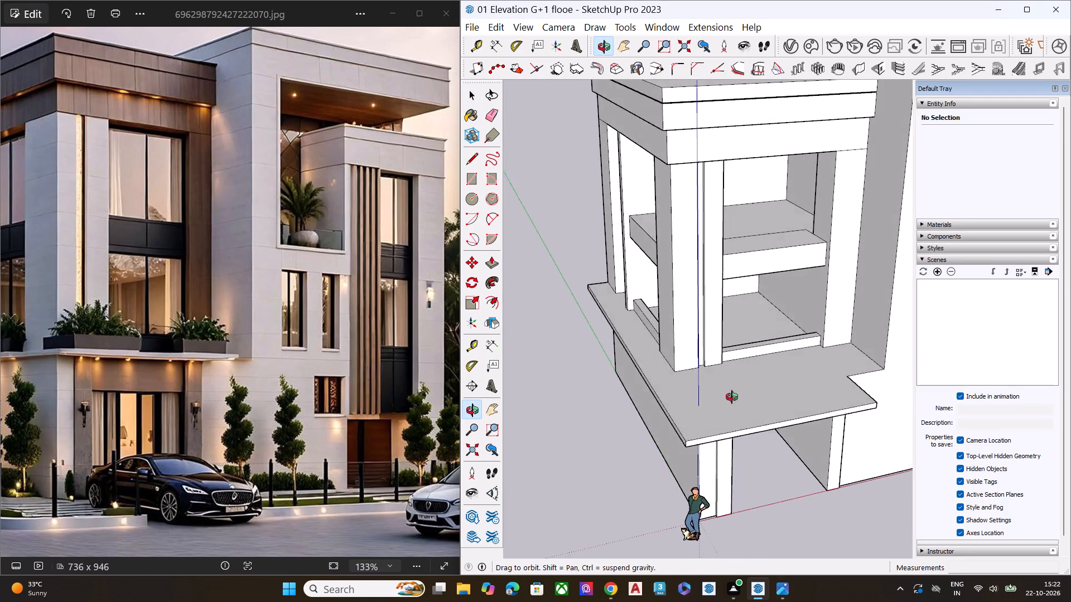
Push/Pull the entrance canopy's front edge face inward to shorten its front overhang.
middle_click_drag(732, 397, 701, 399)
middle_click_drag(715, 393, 934, 343)
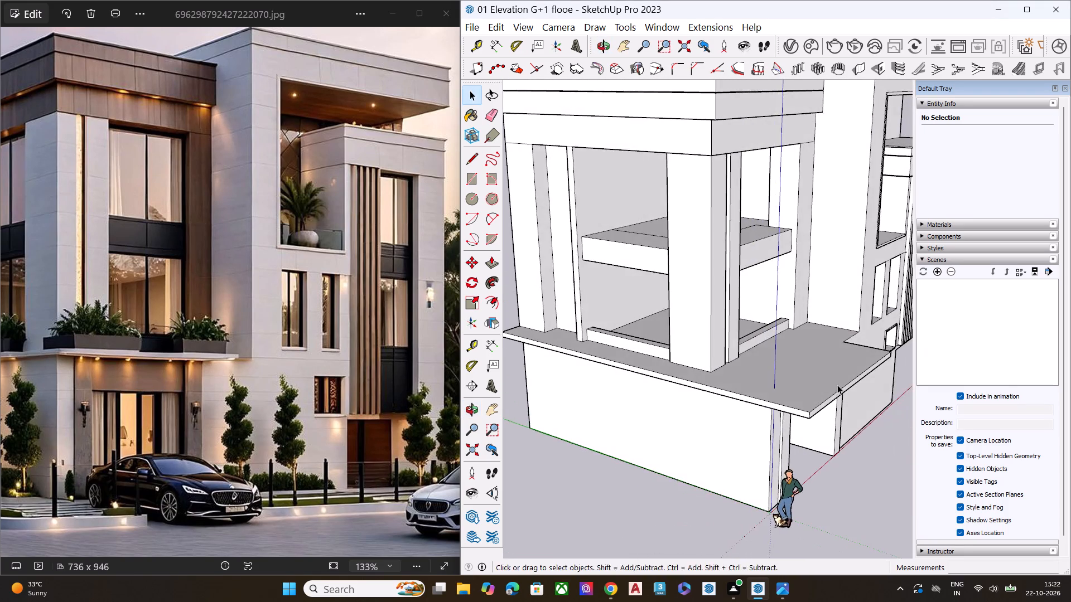
middle_click_drag(837, 385, 842, 306)
scroll(845, 318, "up", 7)
left_click(851, 371)
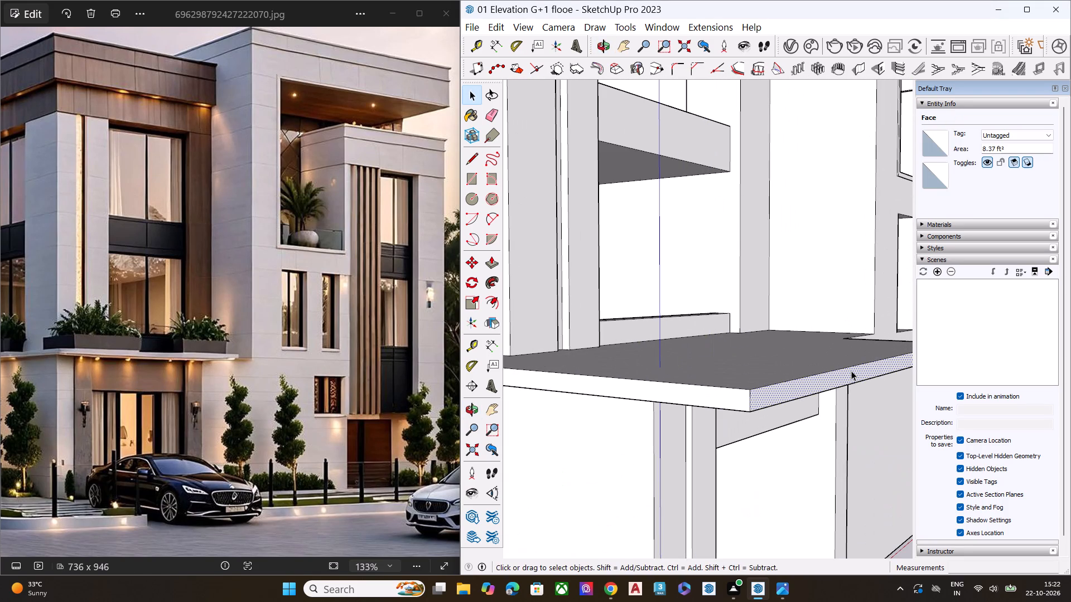
key("p")
left_click(851, 371)
left_click(818, 380)
key("space")
Compare the villa's overall massing and entrance canopy with the reference photo from a front-corner view.
scroll(679, 370, "down", 4)
scroll(692, 367, "up", 1)
scroll(701, 367, "down", 1)
scroll(701, 367, "up", 1)
scroll(705, 367, "down", 1)
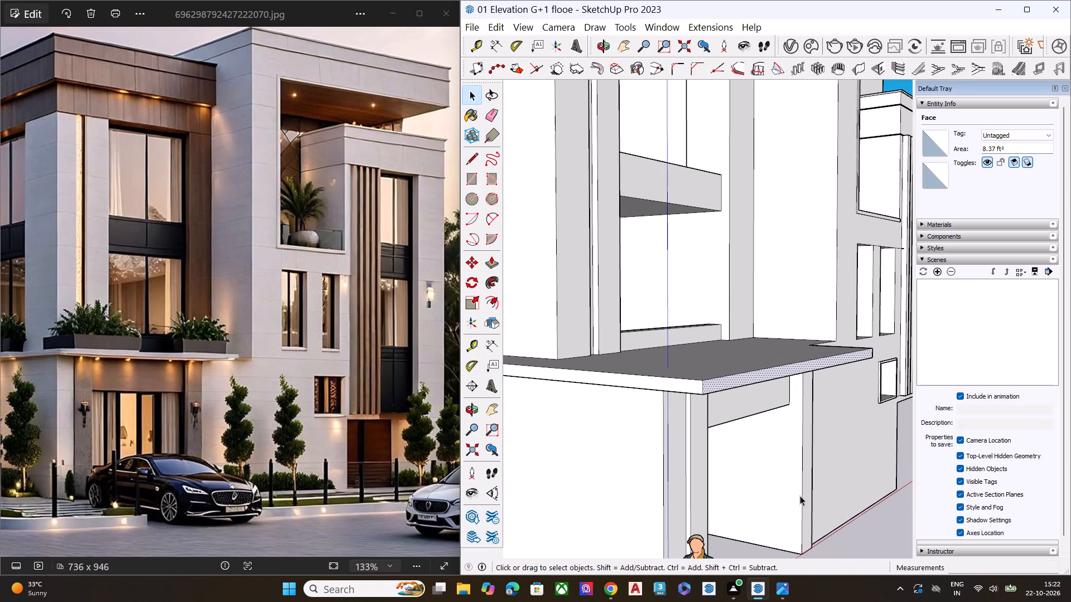
left_click(856, 532)
scroll(784, 501, "down", 1)
middle_click_drag(663, 445, 611, 422)
scroll(638, 399, "down", 7)
key("space")
scroll(699, 450, "down", 3)
left_click(761, 535)
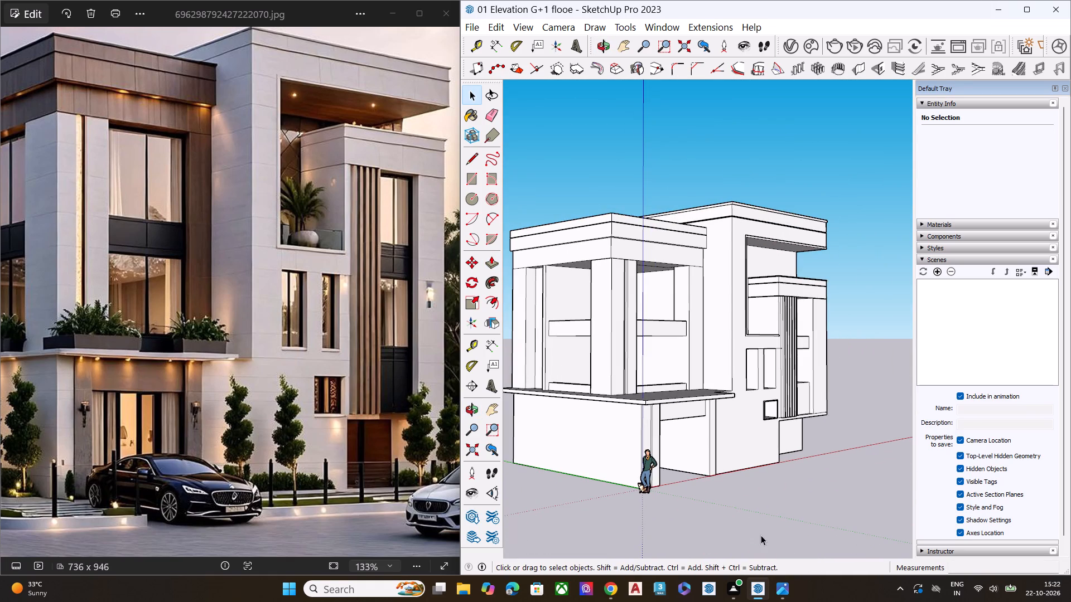
middle_click_drag(753, 468, 660, 468)
middle_click_drag(628, 455, 566, 458)
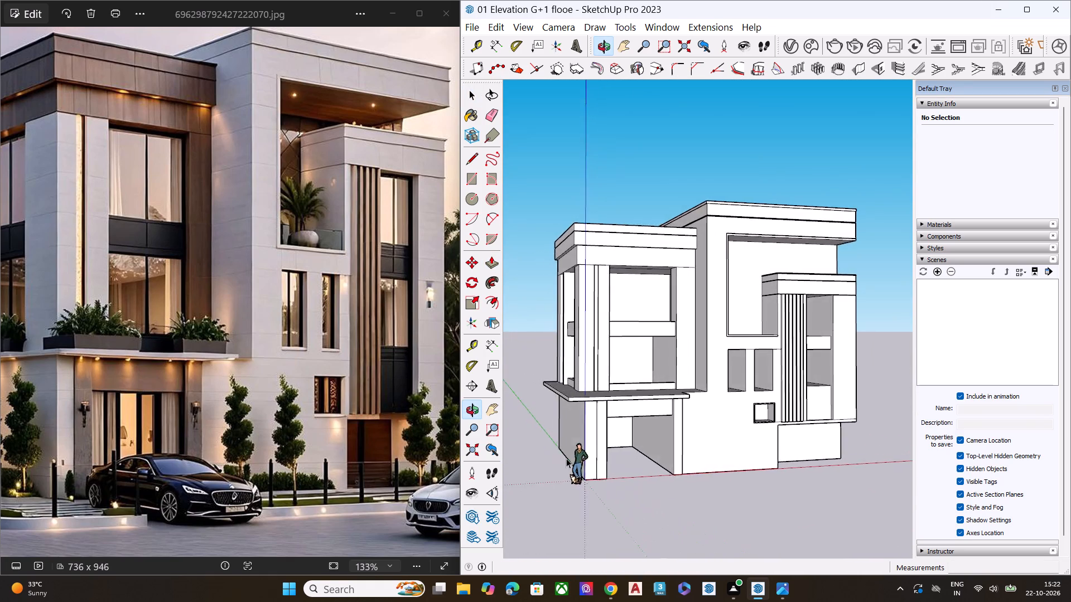
scroll(689, 395, "up", 2)
key("space")
scroll(750, 385, "down", 1)
scroll(750, 385, "up", 5)
scroll(751, 390, "down", 7)
middle_click_drag(770, 393, 774, 371)
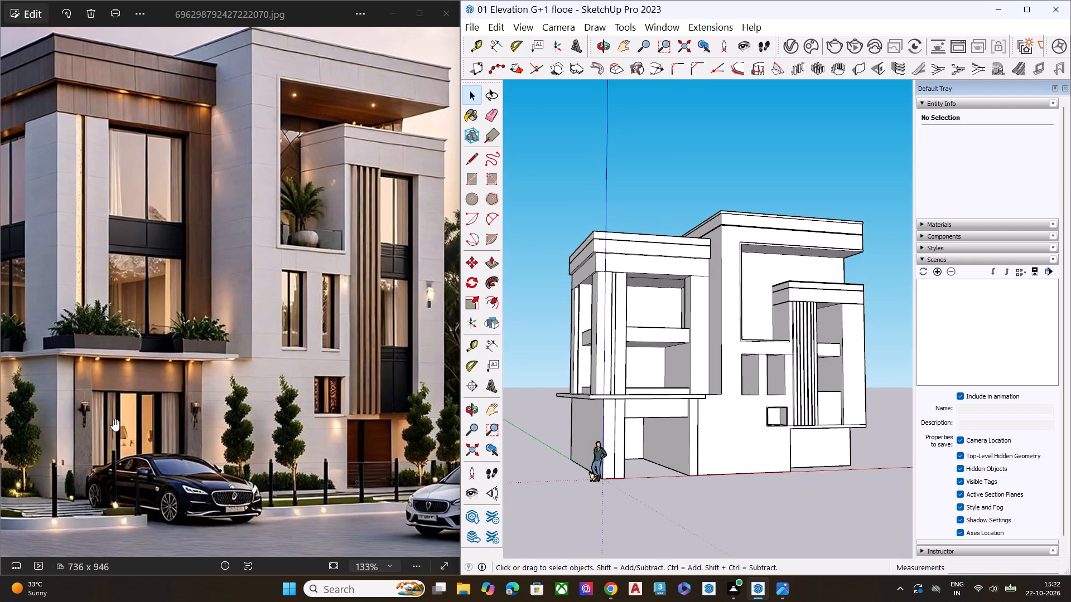
scroll(118, 410, "down", 7)
scroll(104, 343, "up", 1)
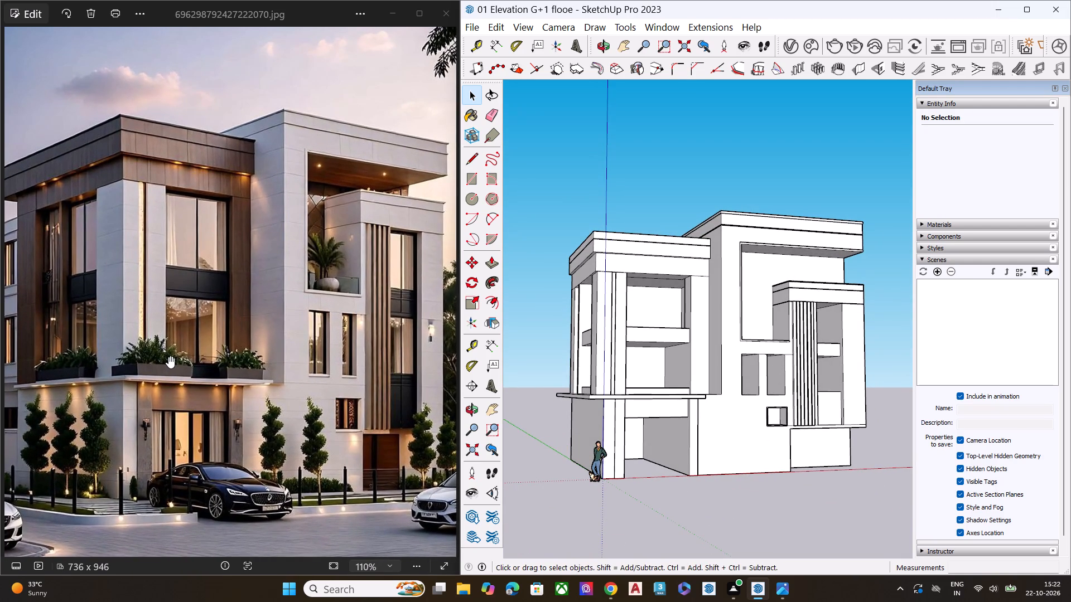
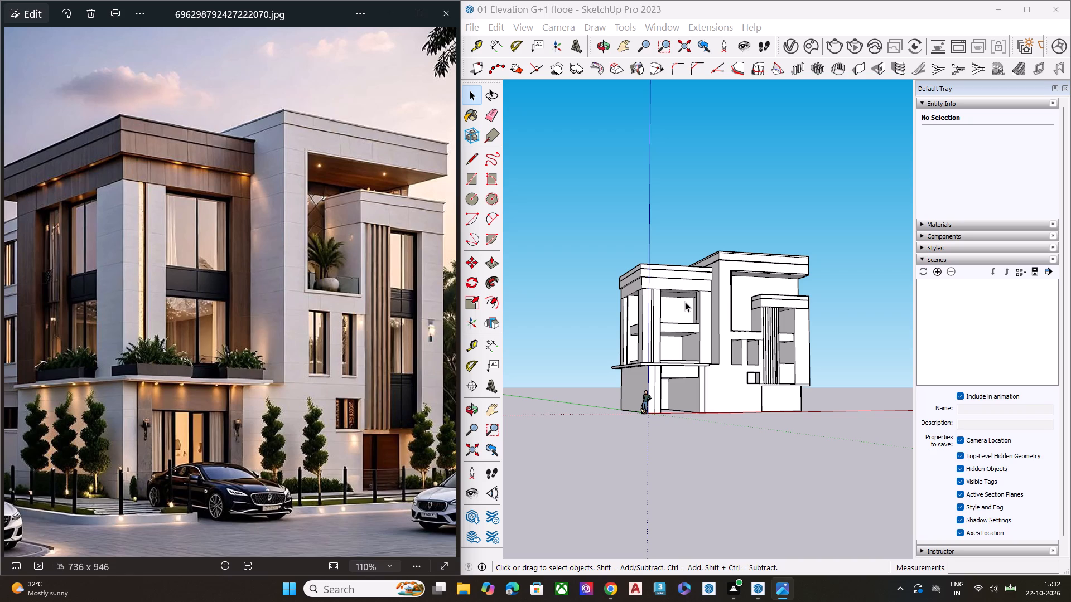
Examine the villa's overall massing from several front-corner viewpoints against the reference photo.
scroll(687, 283, "down", 5)
middle_click_drag(701, 323, 703, 402)
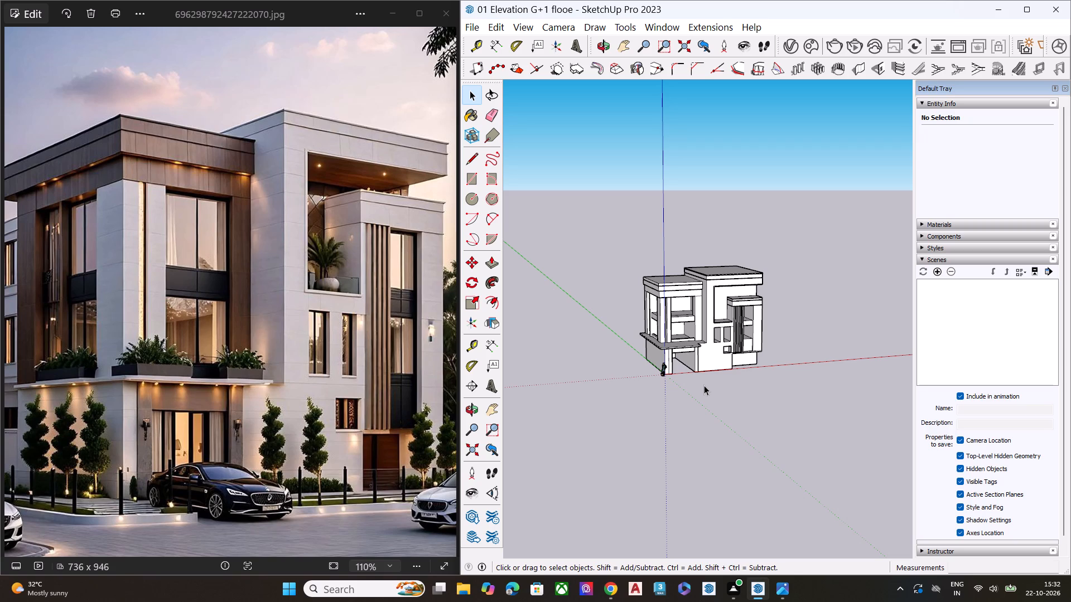
scroll(673, 274, "down", 6)
middle_click_drag(649, 322, 706, 322)
scroll(670, 331, "up", 7)
scroll(706, 322, "down", 1)
scroll(706, 322, "up", 1)
scroll(706, 322, "down", 1)
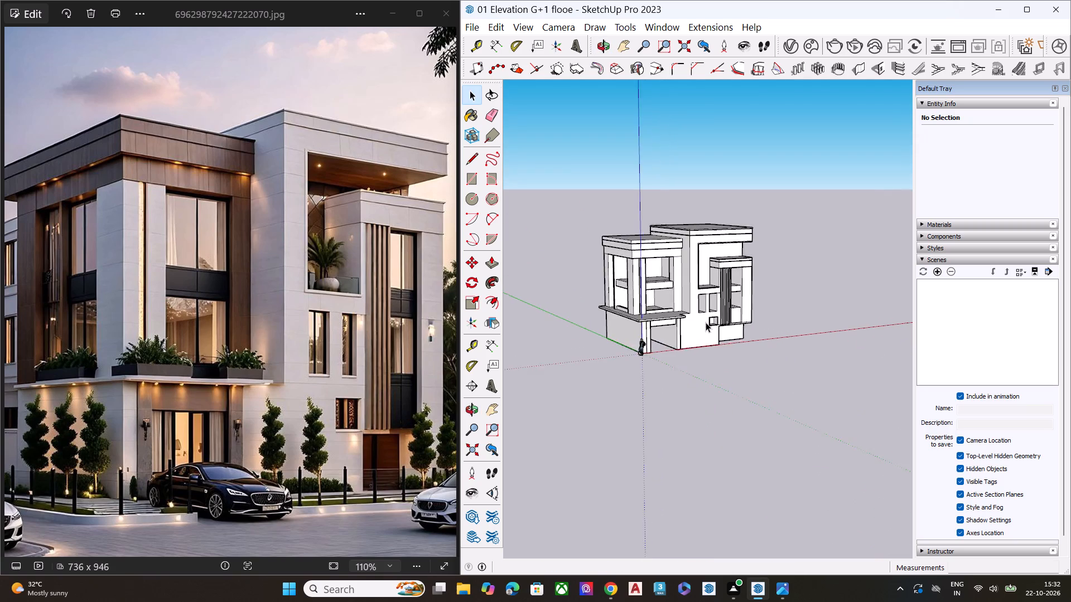
scroll(678, 304, "up", 7)
middle_click_drag(678, 302, 677, 276)
scroll(677, 276, "down", 1)
scroll(677, 276, "up", 1)
middle_click_drag(702, 336, 698, 257)
scroll(702, 342, "up", 6)
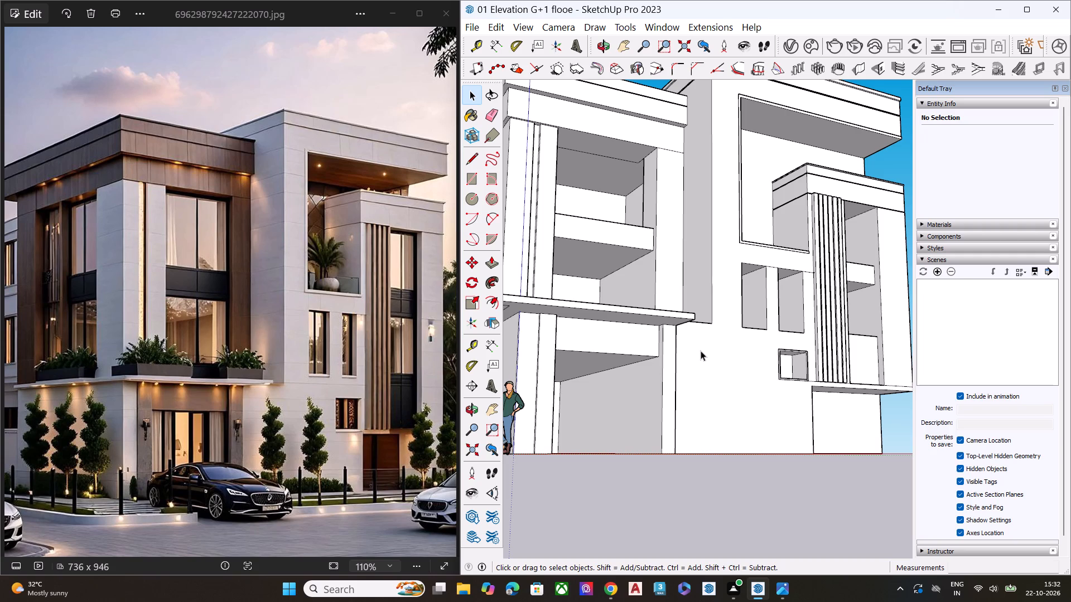
scroll(752, 288, "down", 6)
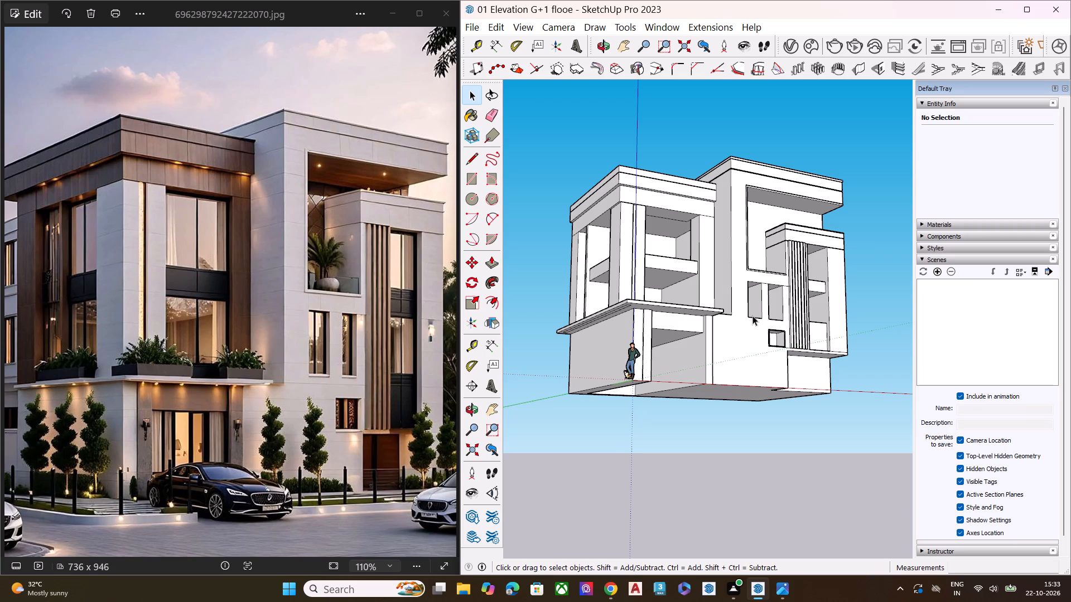
middle_click_drag(801, 272, 816, 328)
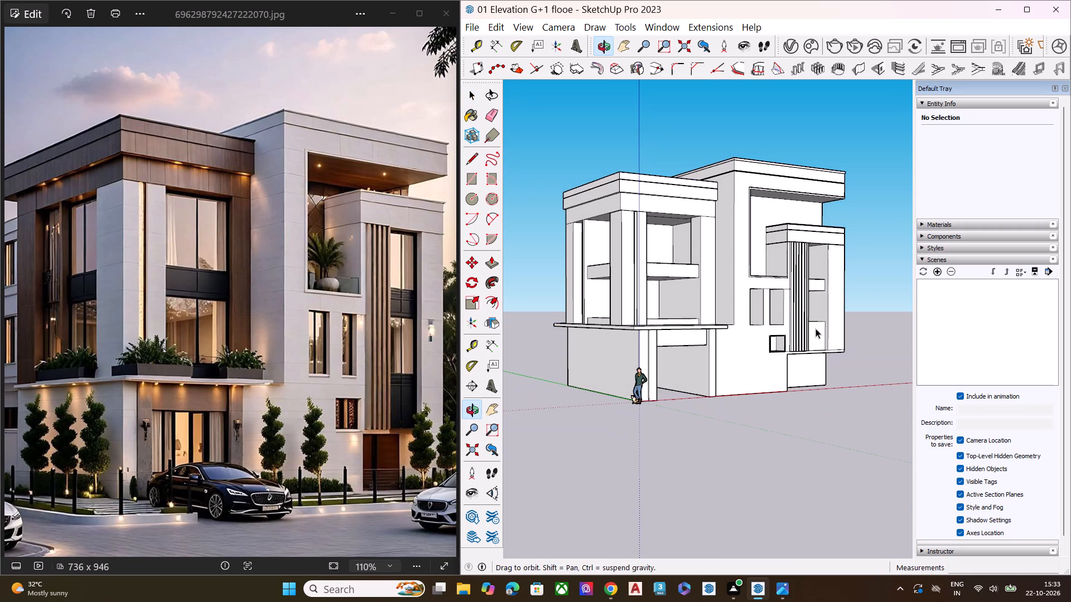
Erase the short stray edge beside the projecting bay's first vertical fin, at the head line of the two narrow windows.
scroll(756, 240, "up", 3)
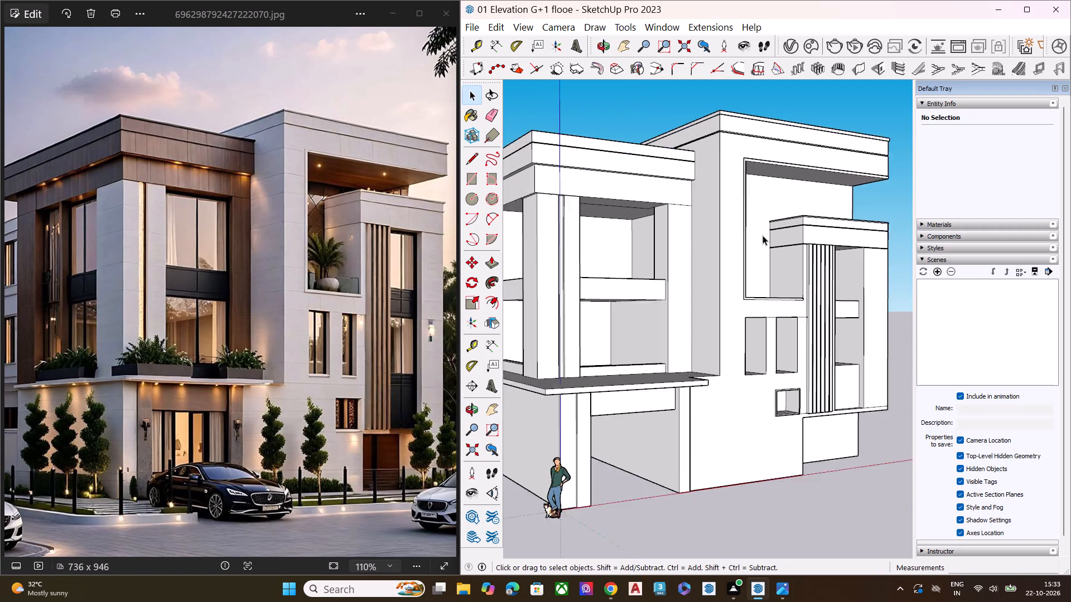
scroll(763, 235, "up", 3)
scroll(862, 304, "up", 6)
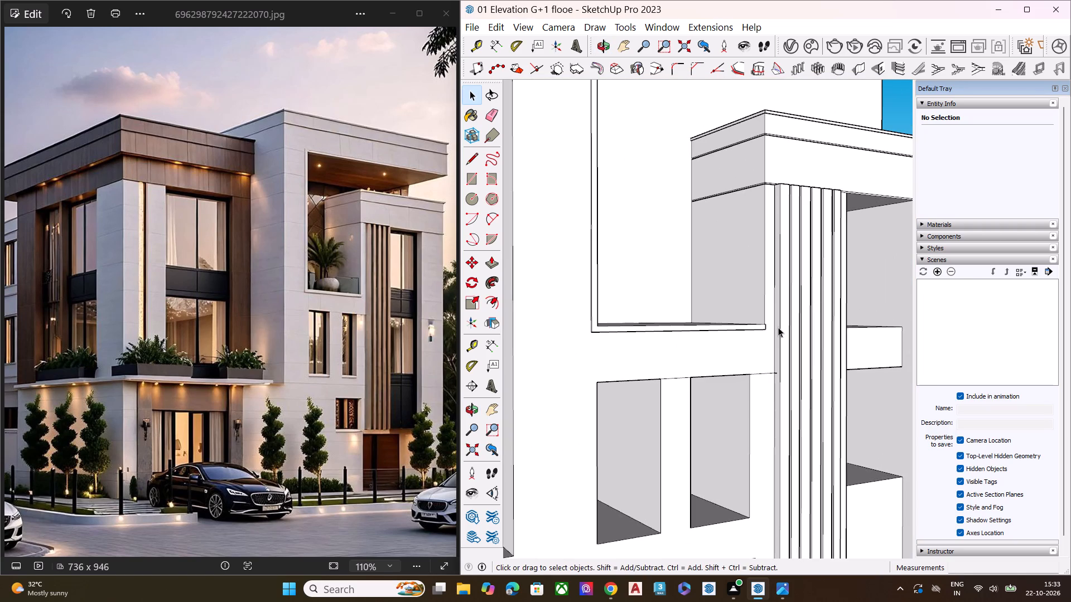
scroll(423, 290, "up", 12)
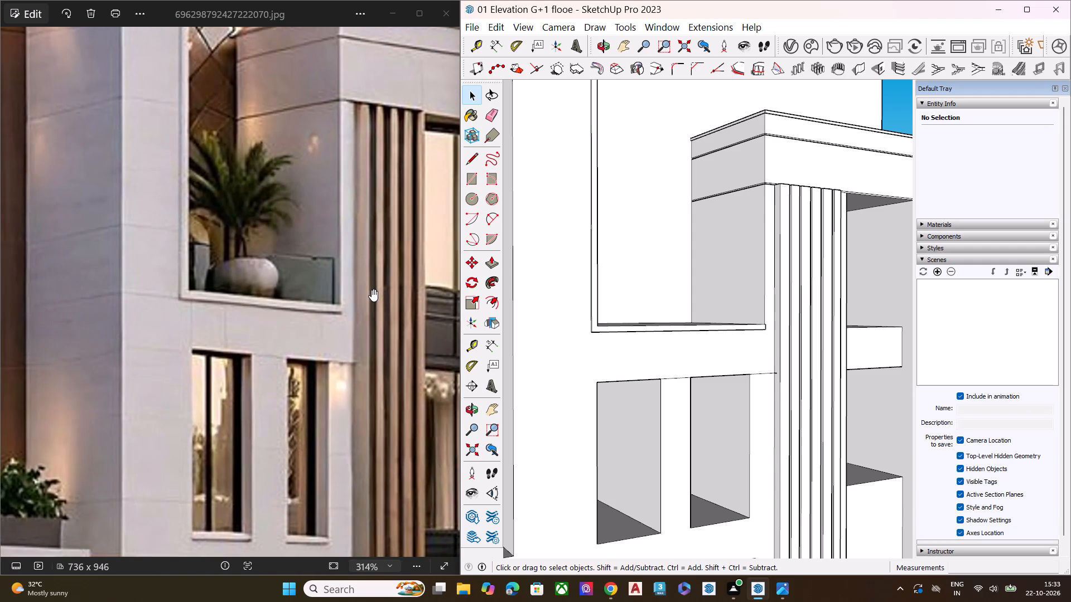
scroll(755, 365, "up", 8)
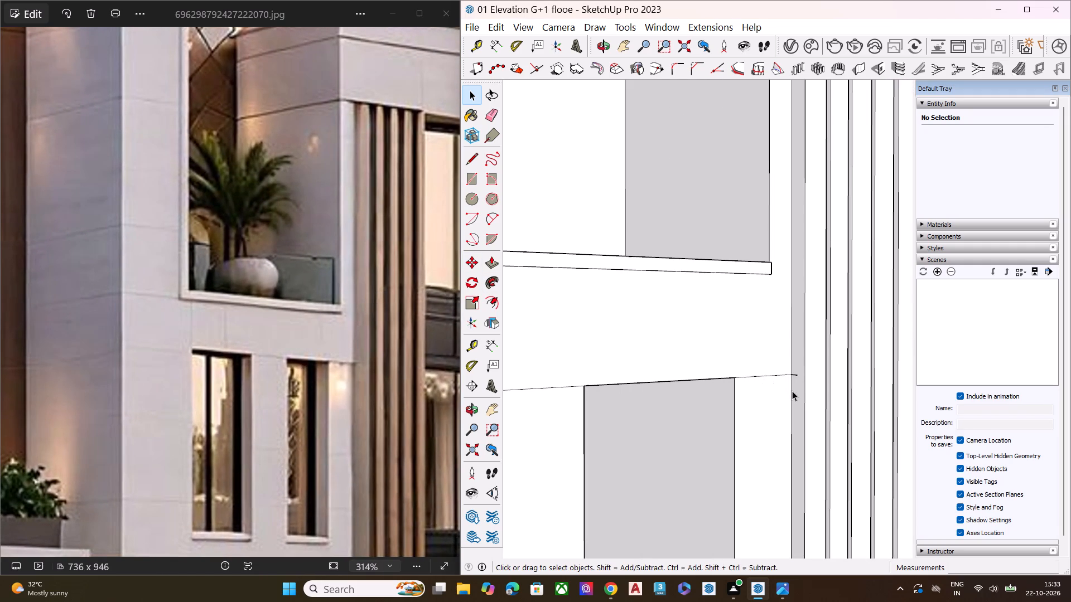
scroll(794, 391, "up", 1)
middle_click_drag(797, 391, 807, 391)
key("e")
scroll(809, 385, "up", 6)
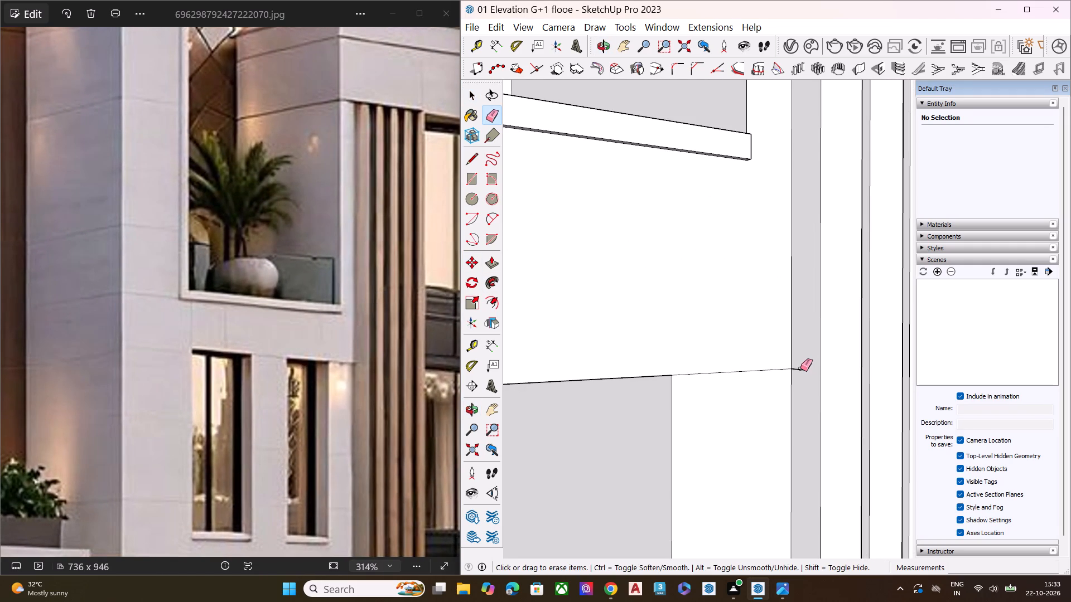
left_click(800, 368)
key("space")
Draw a vertical line about 8' 2 1/8" from the window head line's end up to the bay header's underside, beside the first fin.
key("l")
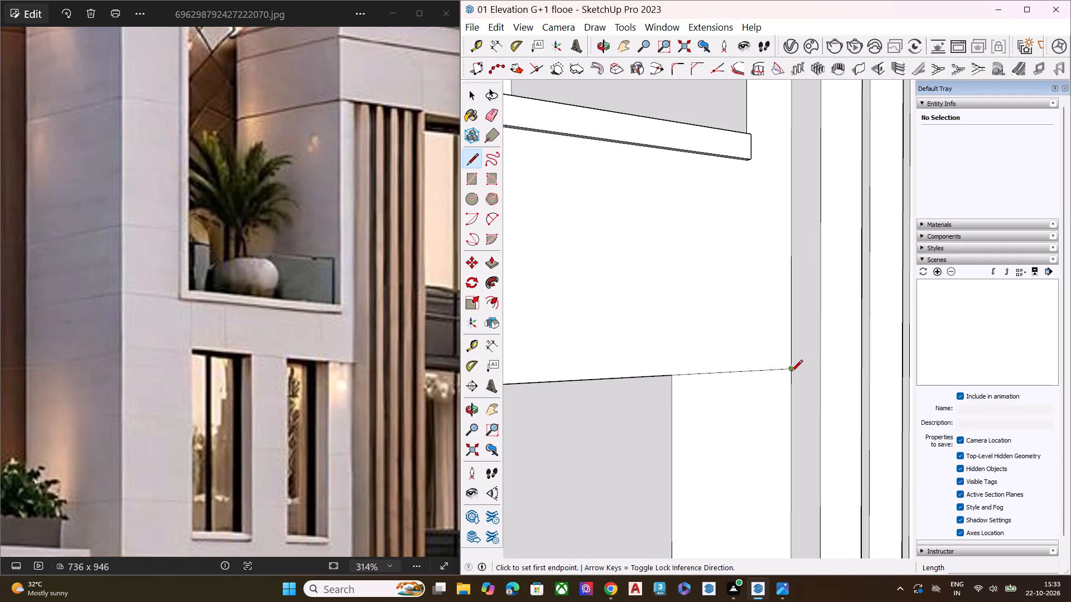
left_click(790, 369)
scroll(685, 399, "down", 4)
scroll(690, 408, "up", 1)
scroll(691, 410, "down", 4)
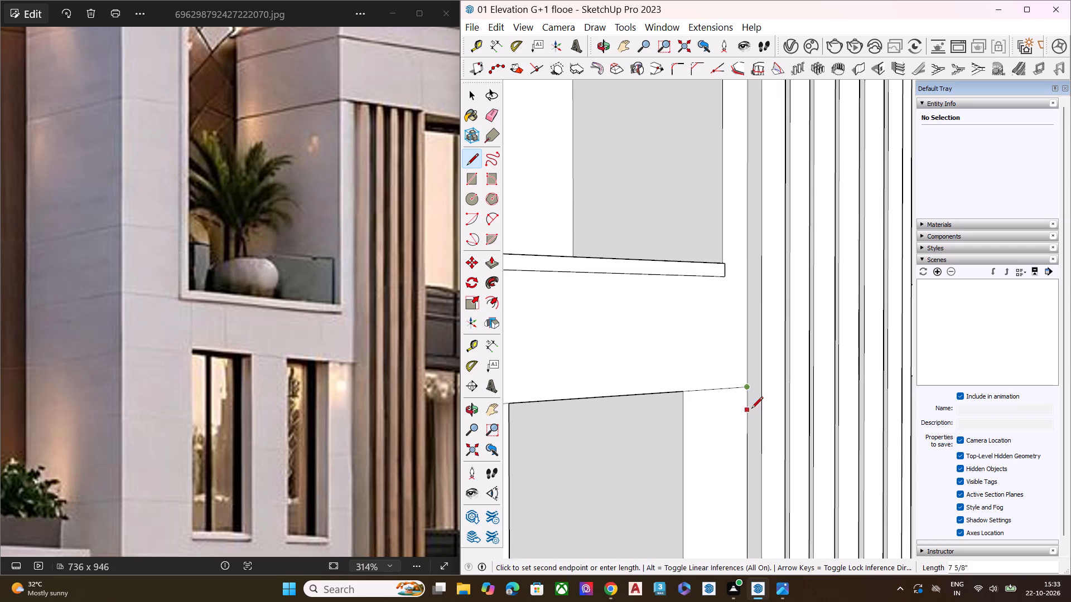
scroll(766, 304, "down", 4)
scroll(766, 307, "up", 1)
scroll(766, 308, "down", 4)
scroll(776, 106, "up", 8)
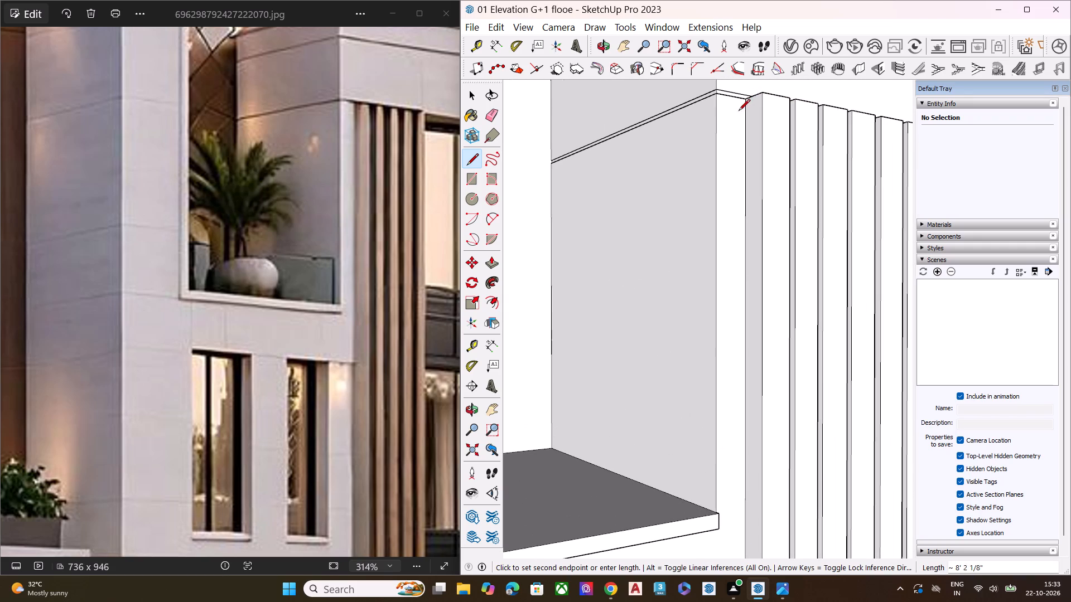
left_click(744, 100)
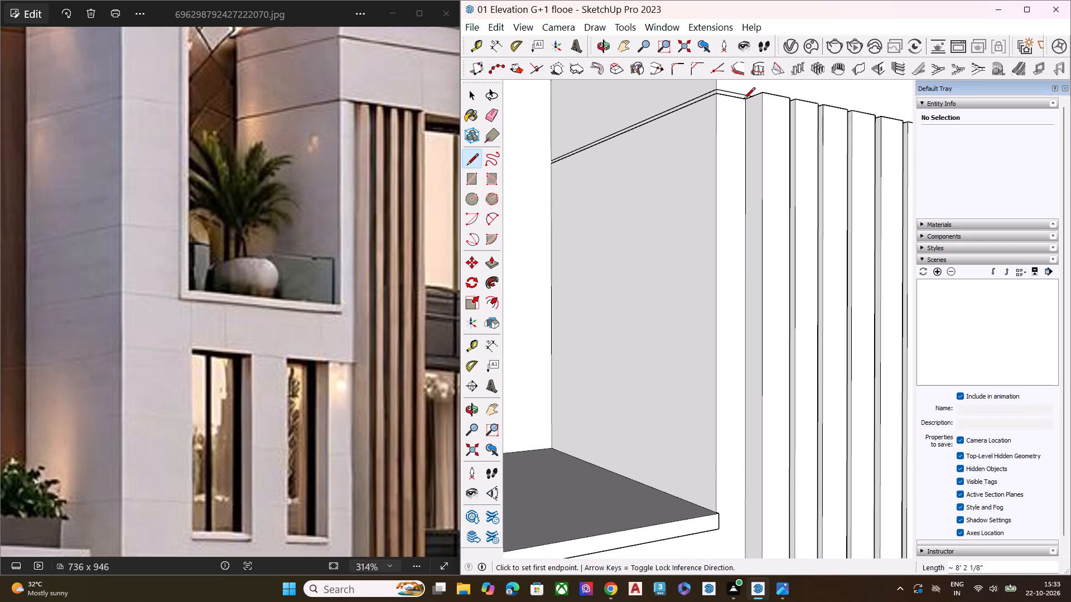
key("space")
Compare the projecting bay, its vertical fins and the adjacent window openings with the reference photo.
scroll(707, 202, "down", 4)
scroll(718, 193, "up", 2)
scroll(718, 193, "down", 12)
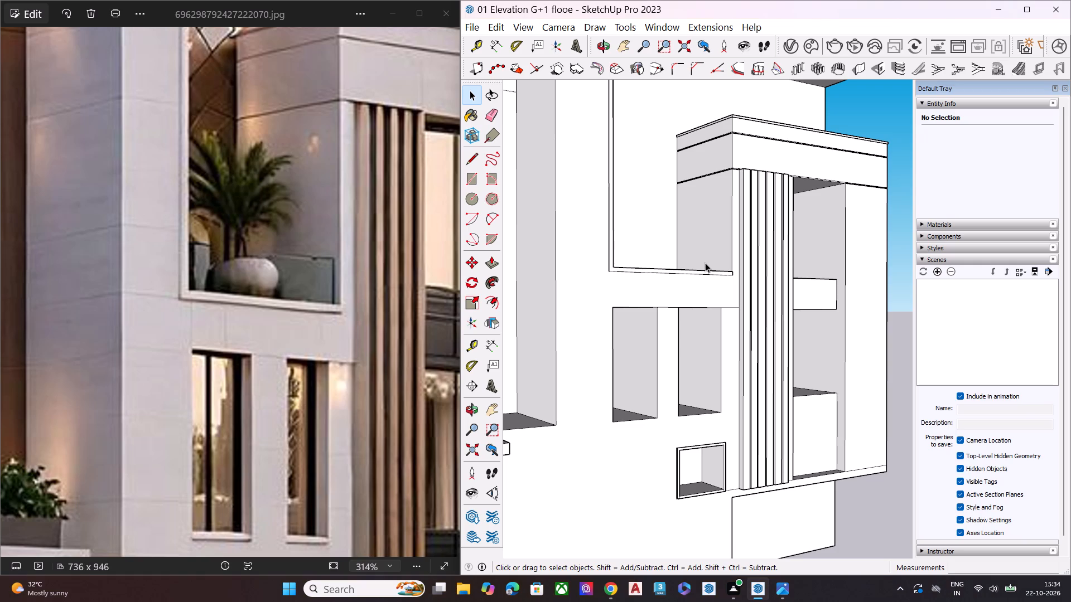
key("space")
scroll(705, 263, "down", 7)
left_click(825, 228)
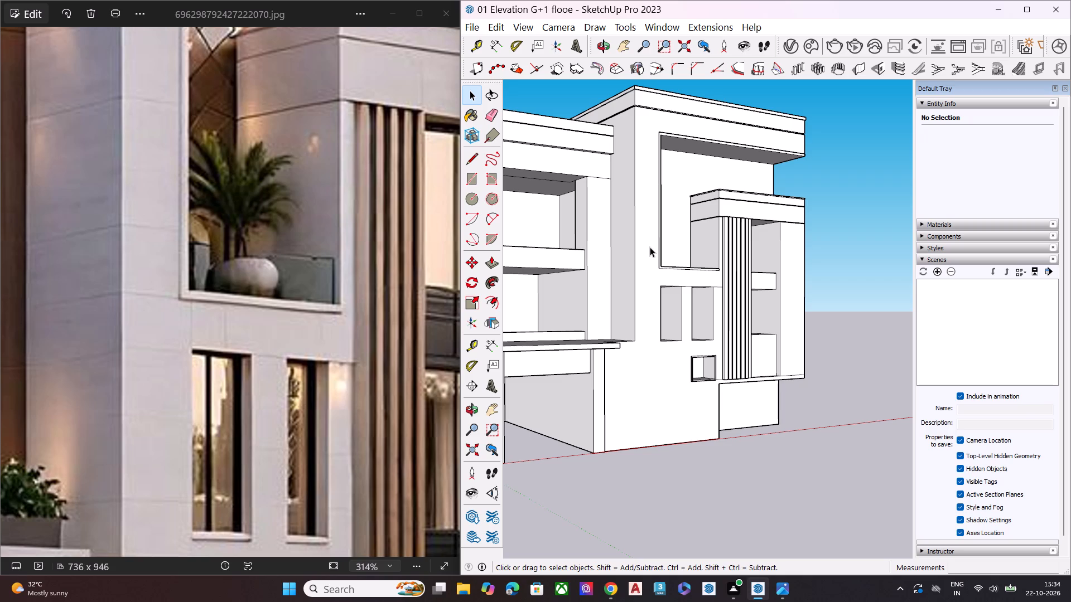
key("space")
scroll(662, 389, "down", 7)
scroll(322, 374, "down", 4)
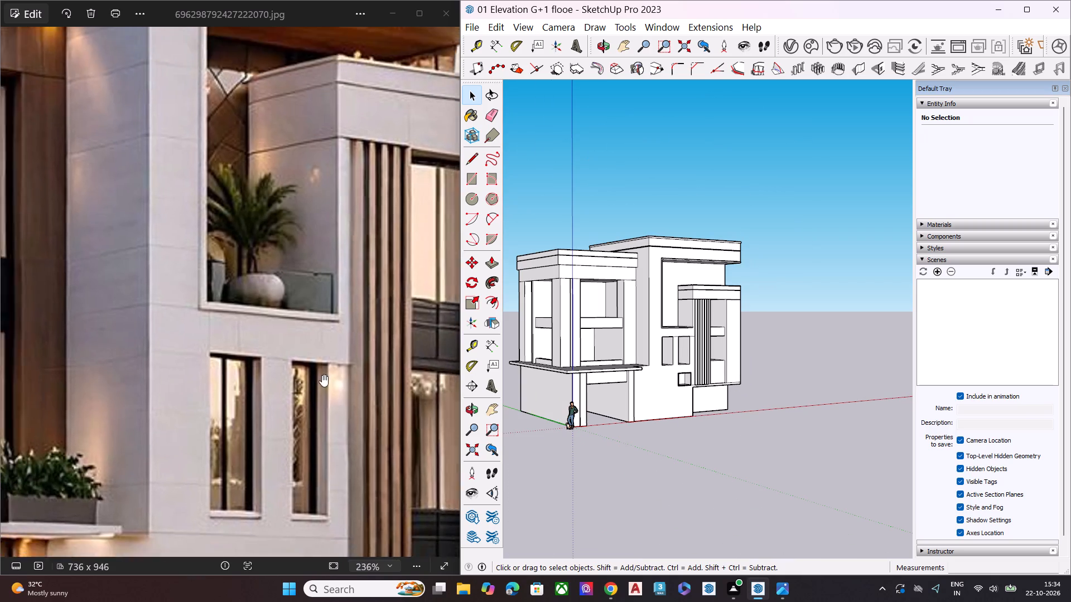
scroll(322, 375, "down", 12)
scroll(177, 320, "down", 7)
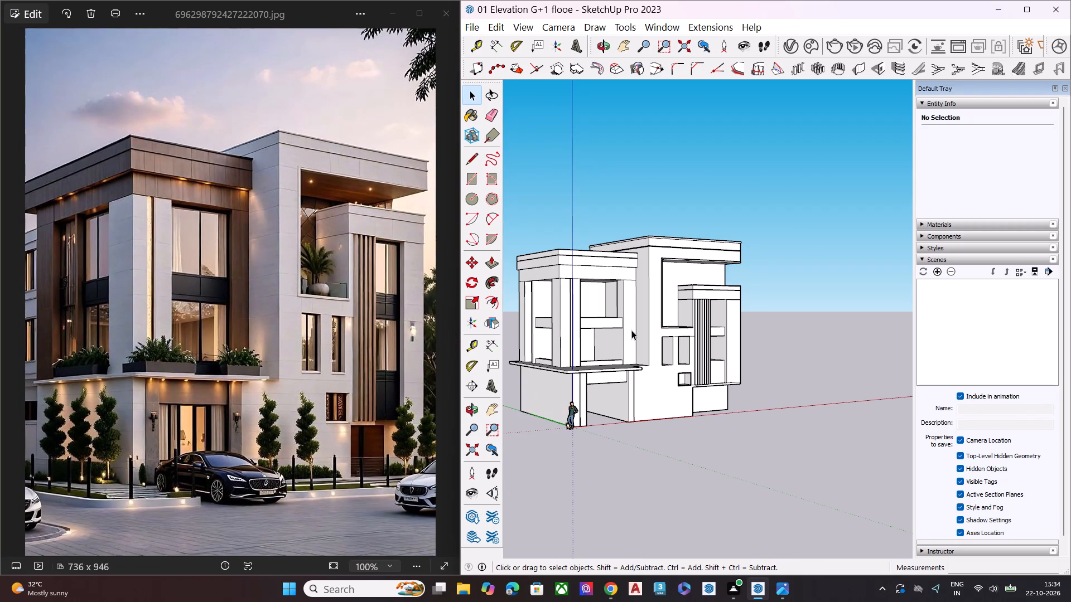
Examine the corner block's columns, floor bands and entrance canopy from above and from eye level against the reference photo.
middle_click_drag(646, 349, 663, 389)
scroll(544, 376, "up", 3)
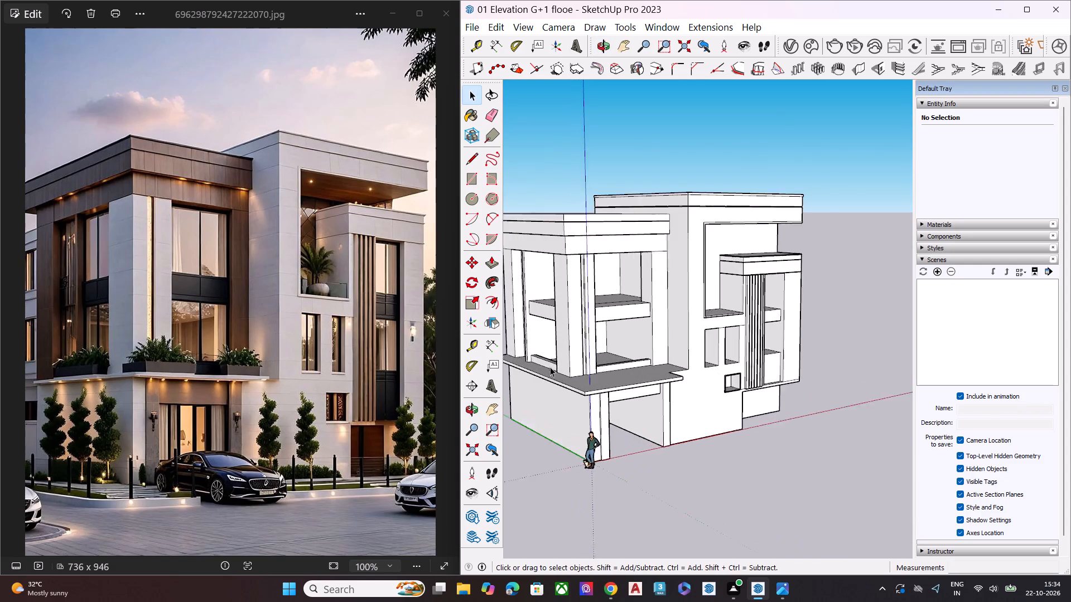
scroll(550, 367, "up", 3)
scroll(605, 370, "down", 4)
scroll(524, 332, "up", 6)
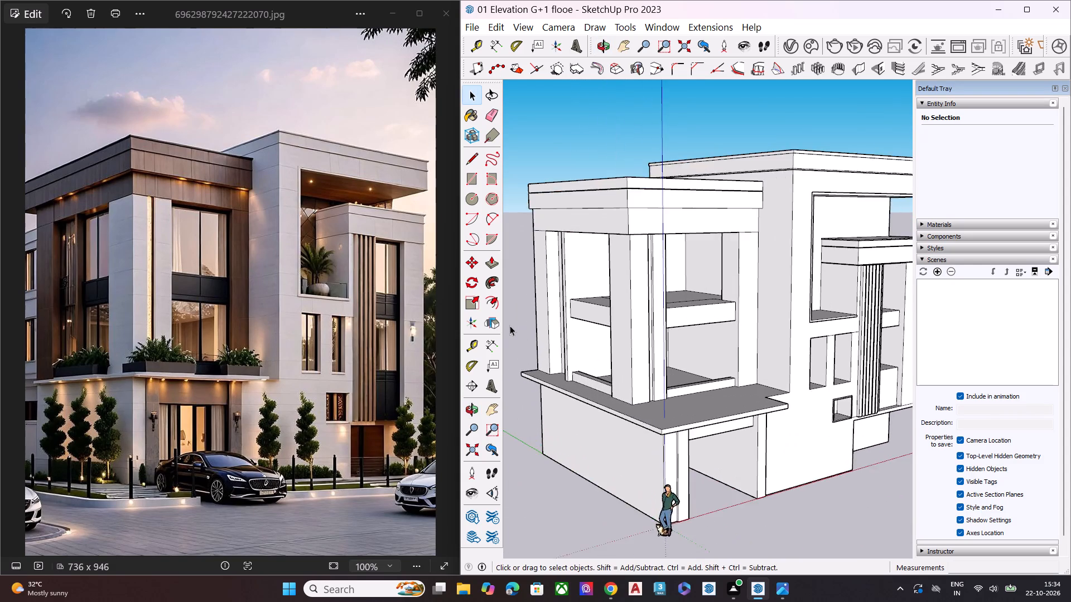
middle_click_drag(667, 337, 661, 273)
scroll(644, 287, "down", 2)
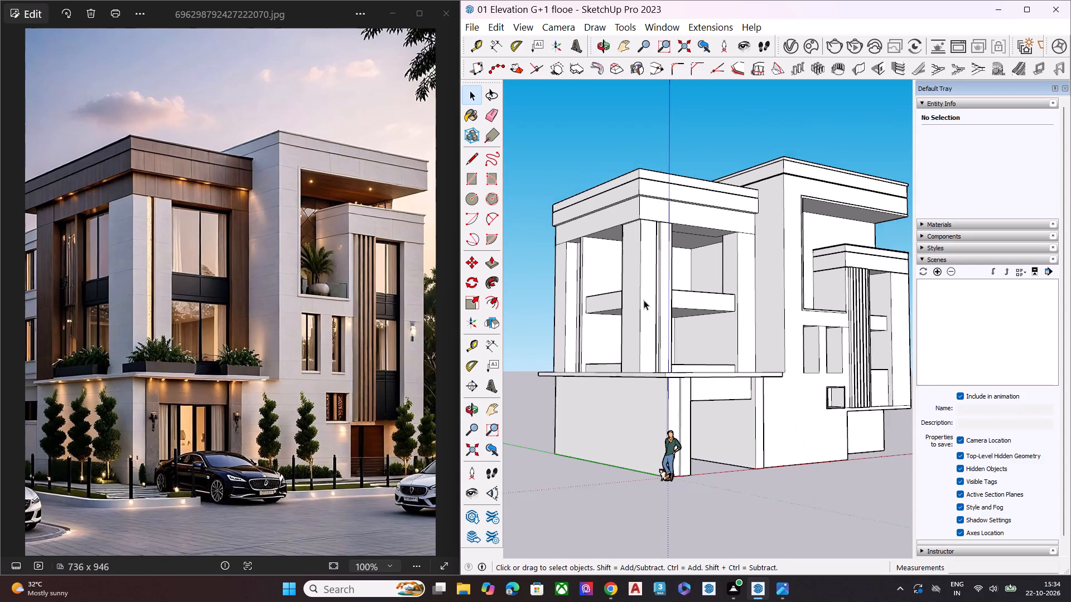
scroll(644, 300, "down", 1)
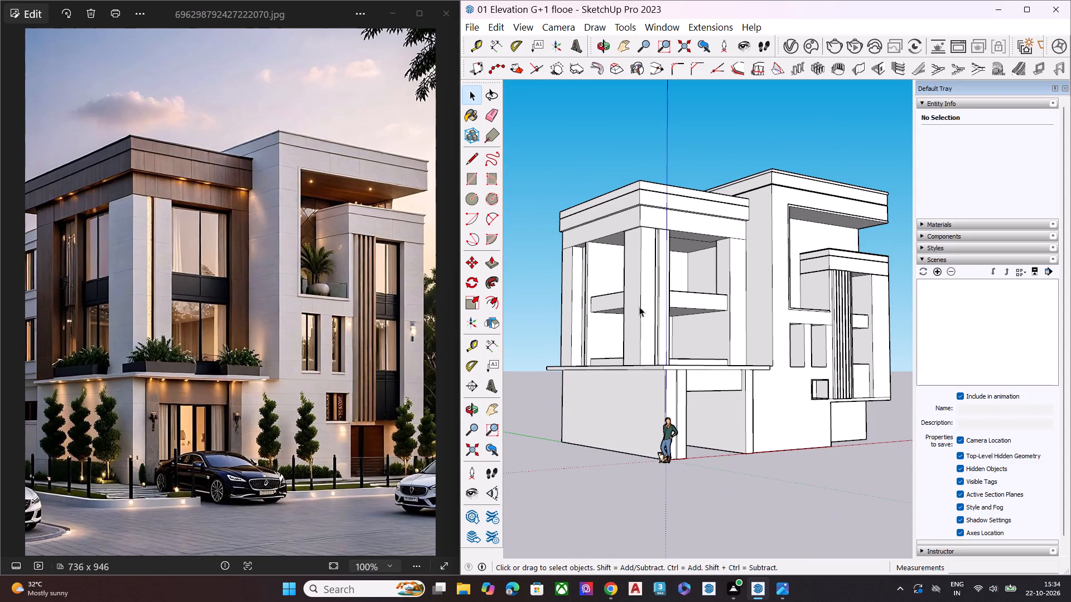
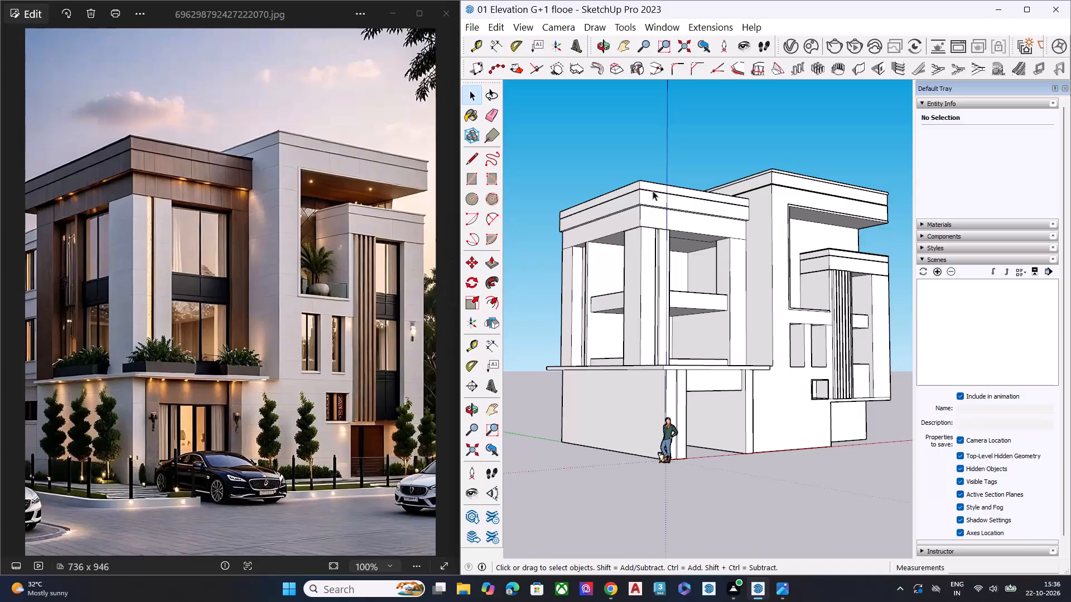
Examine the corner block's floor band, low curb and columns above the entrance canopy from several angles.
scroll(658, 202, "down", 6)
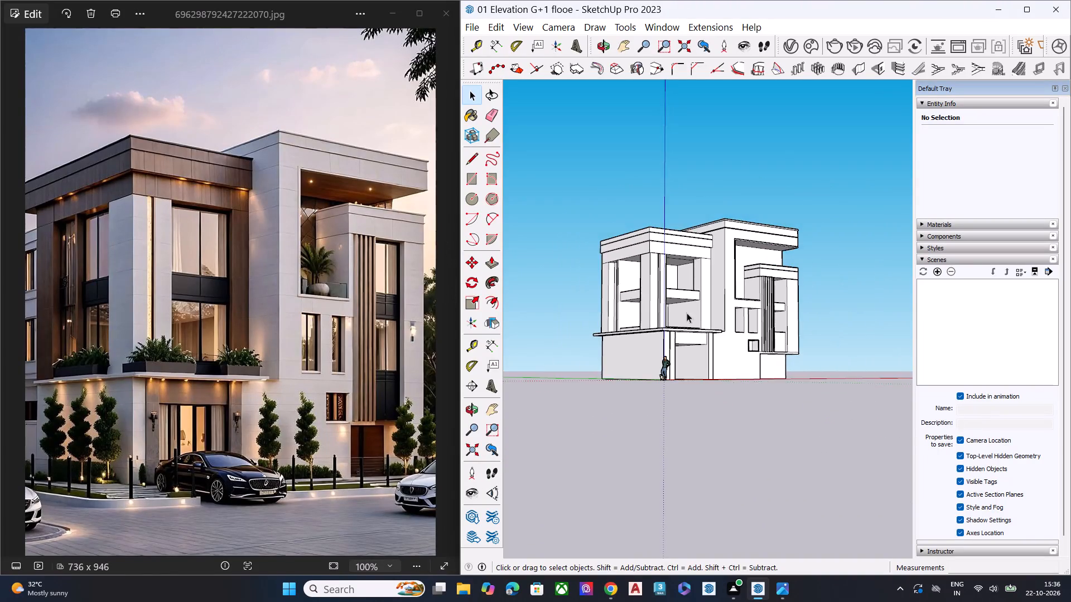
middle_click_drag(688, 312, 693, 401)
key("space")
scroll(725, 383, "up", 1)
scroll(736, 377, "down", 2)
scroll(737, 376, "up", 5)
middle_click_drag(693, 306, 678, 240)
scroll(674, 225, "up", 7)
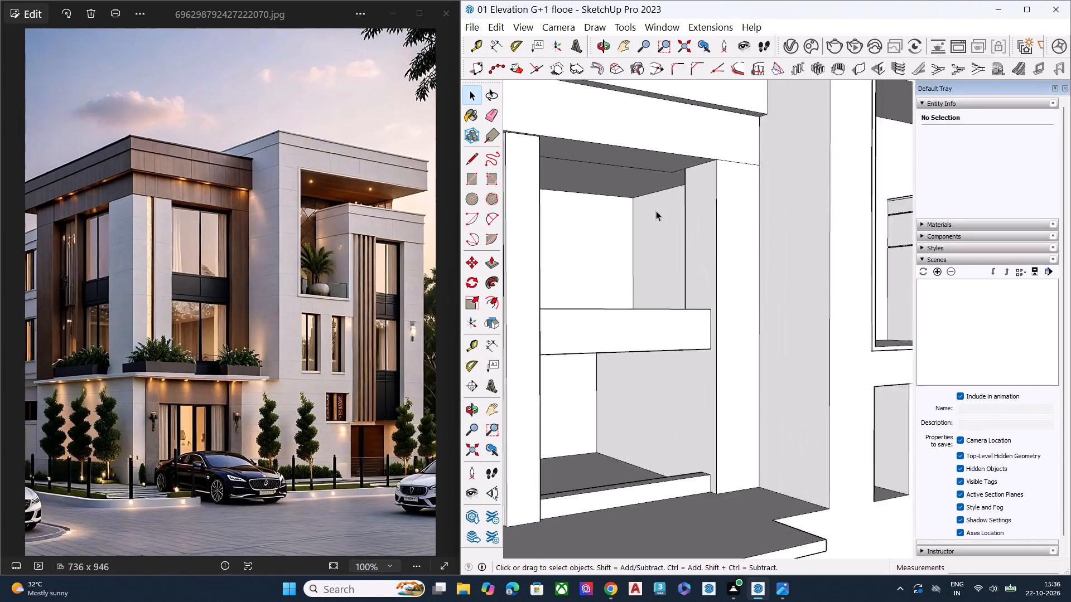
scroll(656, 211, "up", 4)
scroll(656, 211, "down", 12)
scroll(663, 302, "up", 1)
middle_click_drag(667, 307, 681, 328)
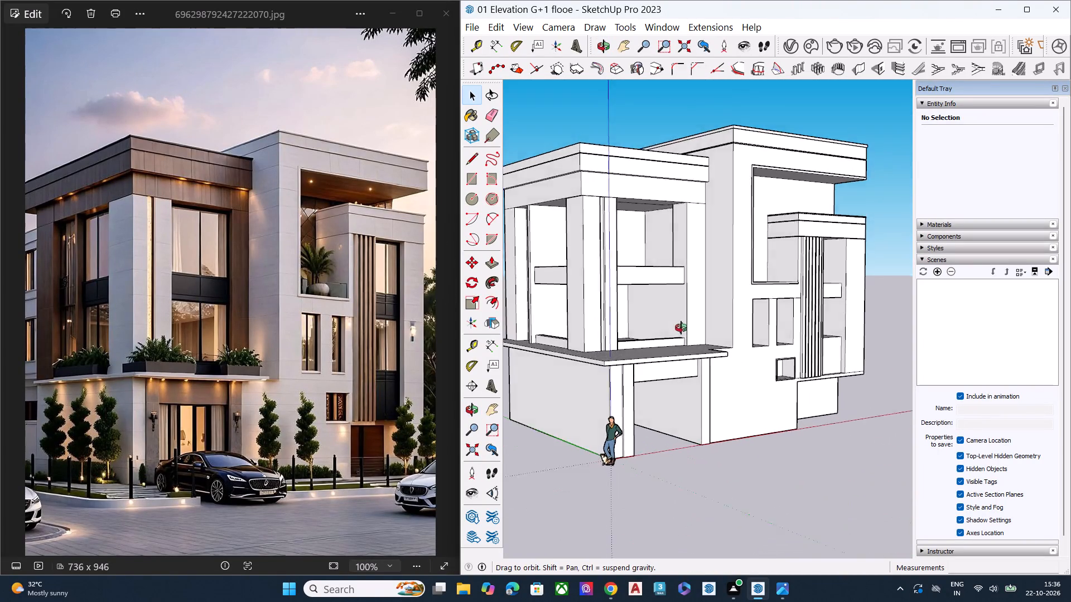
middle_click_drag(681, 328, 678, 386)
scroll(658, 334, "up", 4)
left_click(659, 321)
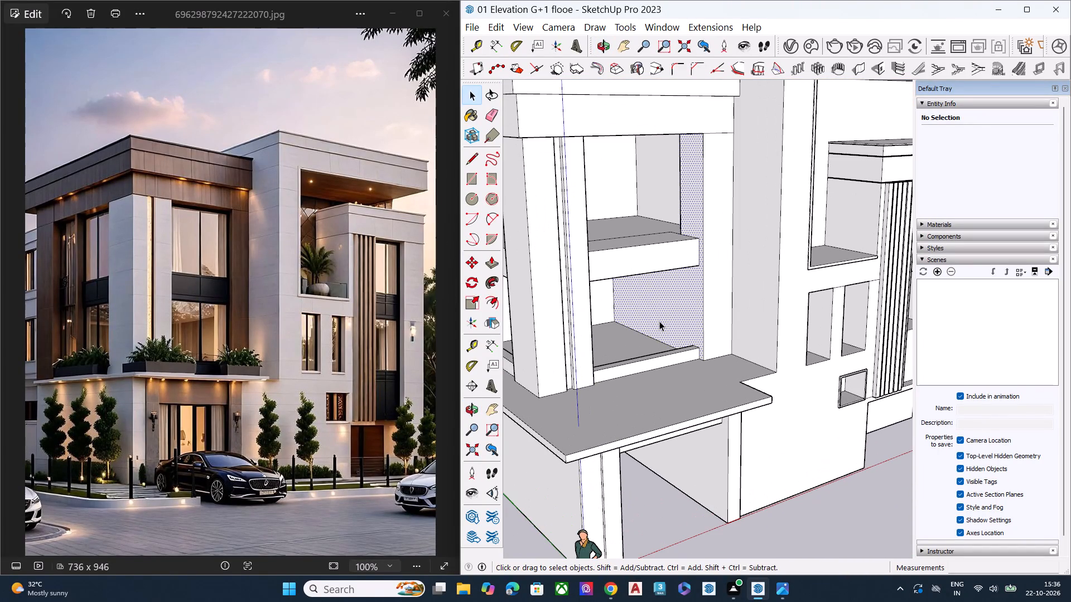
key("space")
left_click(676, 506)
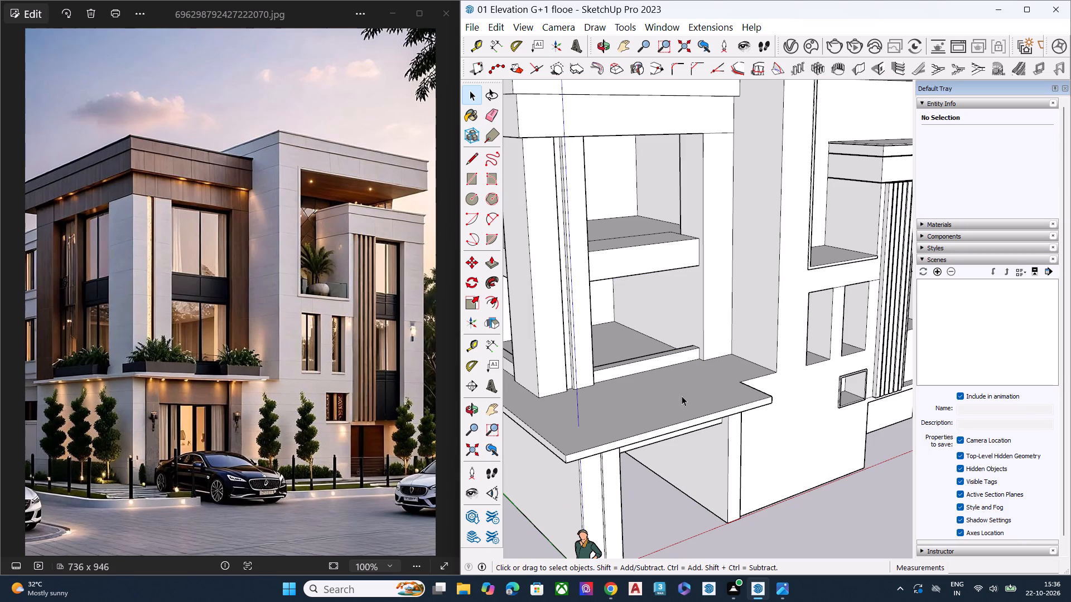
middle_click_drag(684, 391, 774, 332)
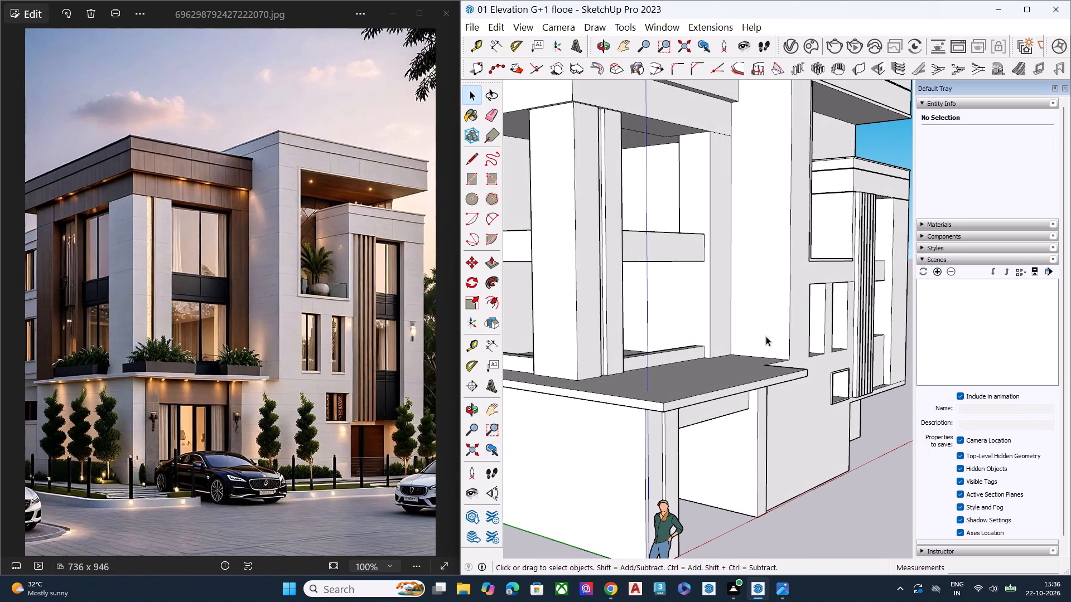
Push the front face of the corner block's mid-height floor band slightly inward on the entrance side.
scroll(690, 195, "up", 9)
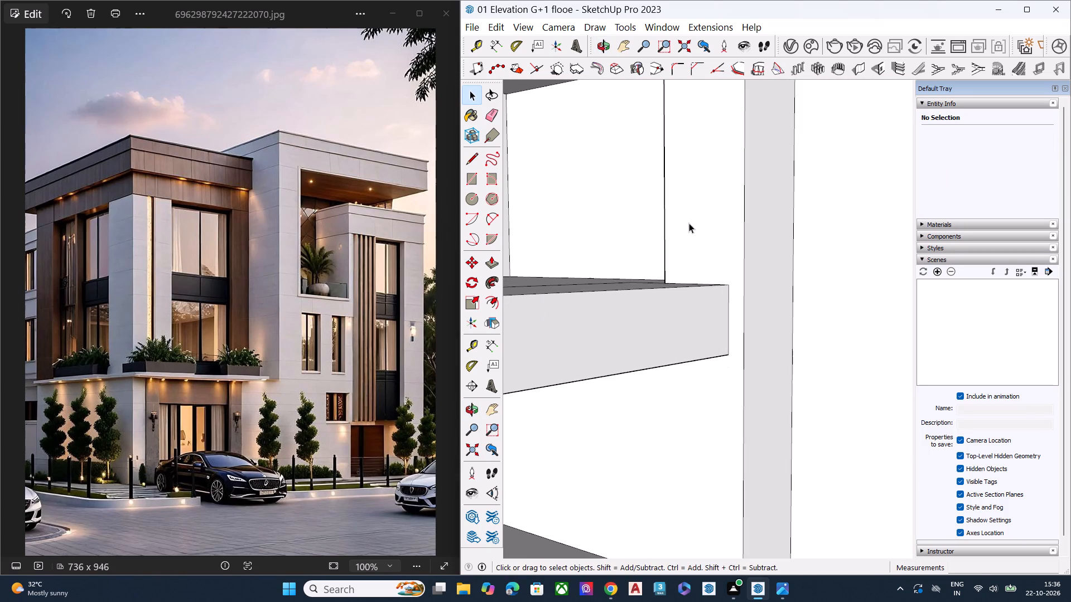
key("o")
key("l")
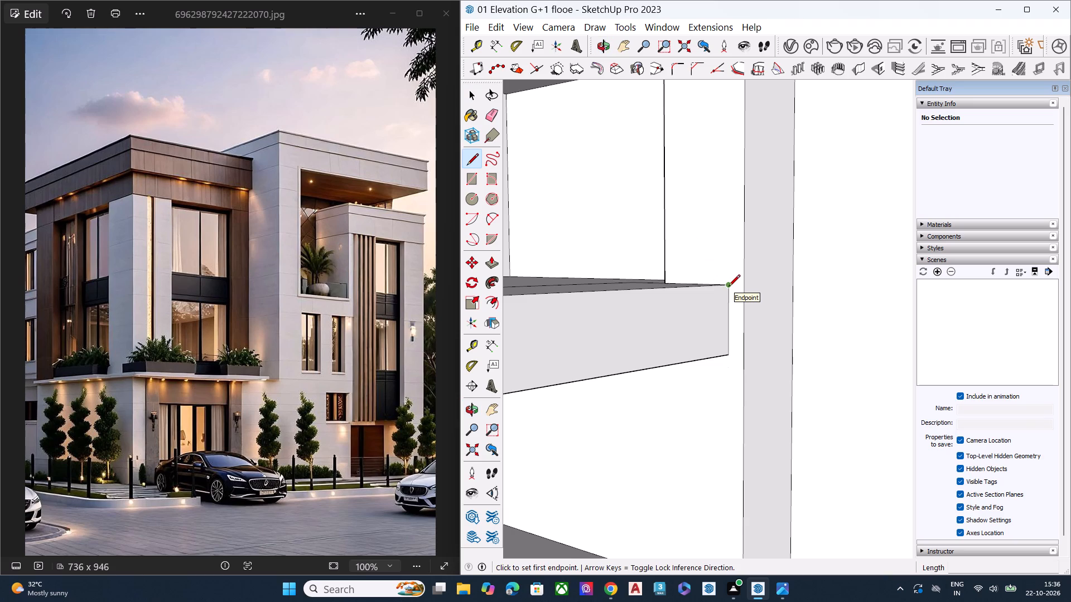
key("space")
left_click(723, 294)
key("p")
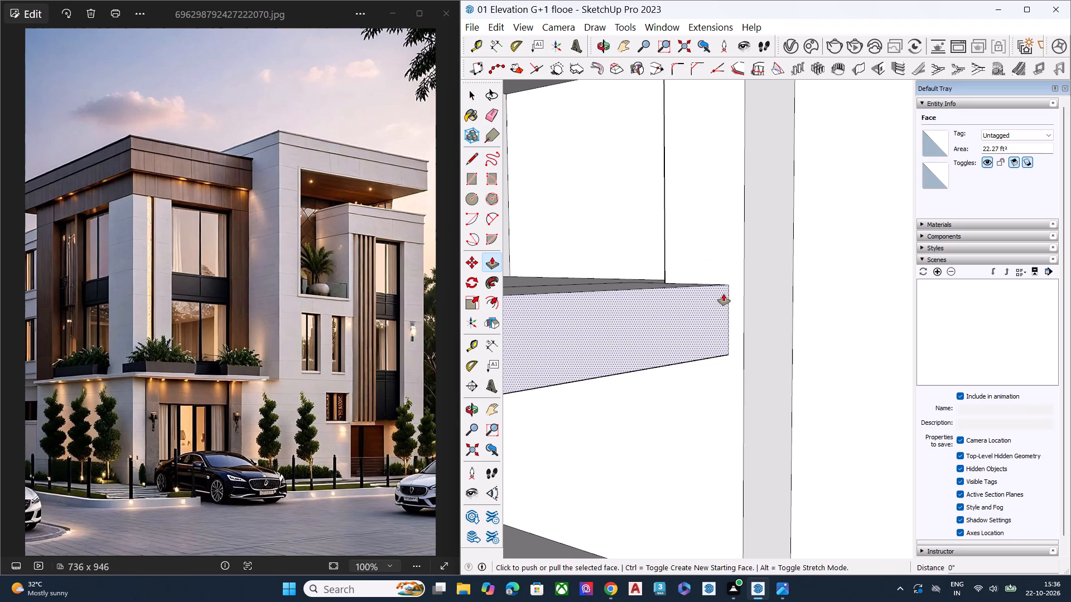
left_click(723, 294)
left_click(717, 290)
key("space")
scroll(731, 300, "down", 5)
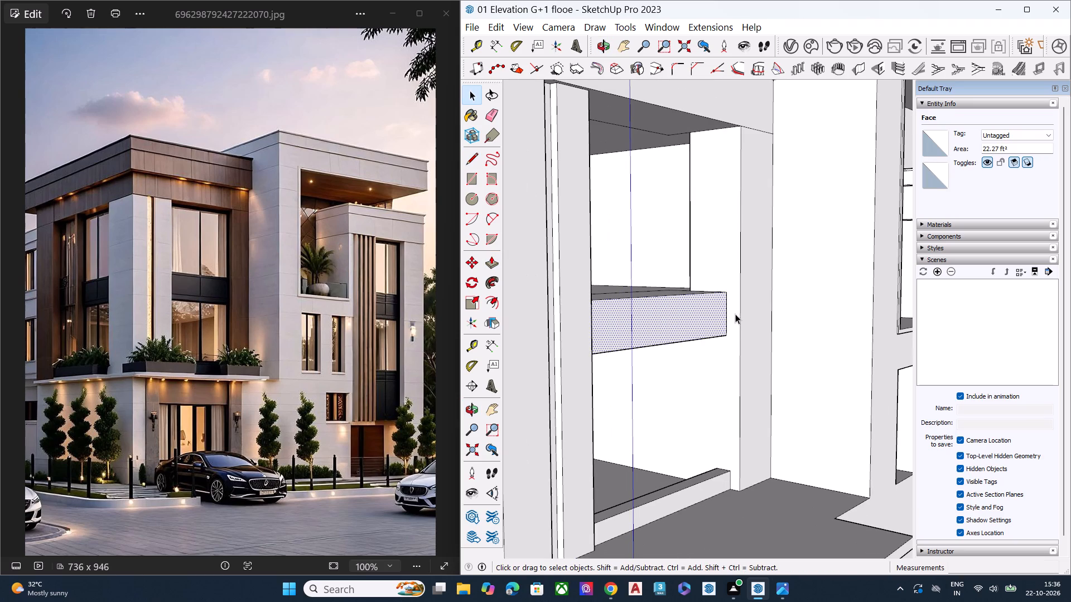
Push/pull the inner face of the low curb beneath the floor band on the entrance side.
key("l")
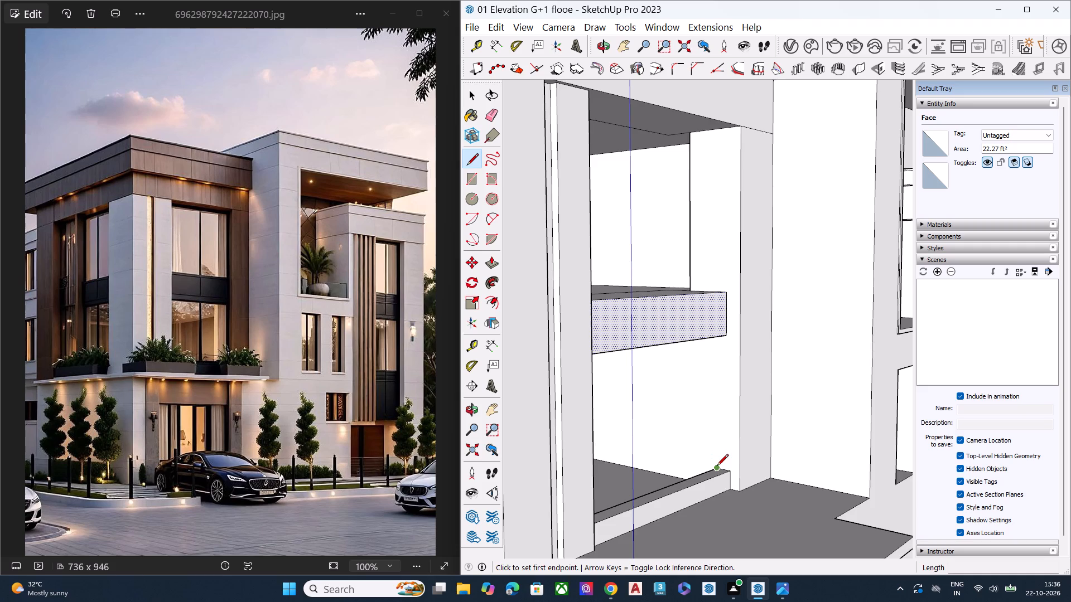
scroll(719, 467, "up", 1)
middle_click_drag(721, 465, 759, 425)
scroll(759, 425, "up", 4)
key("space")
middle_click_drag(681, 465, 705, 557)
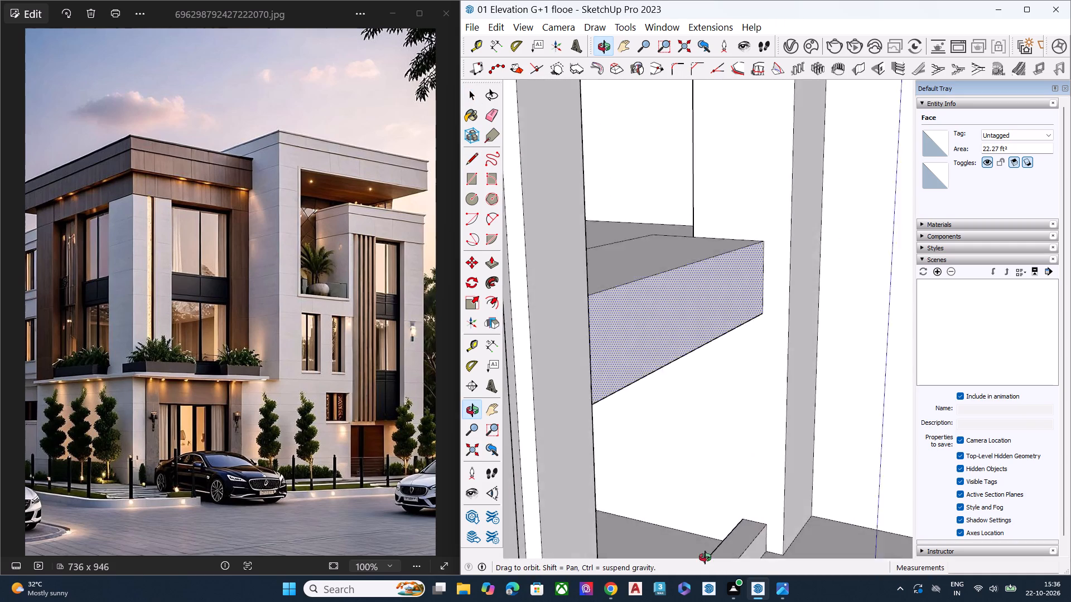
middle_click_drag(705, 557, 735, 544)
scroll(750, 428, "up", 1)
scroll(774, 289, "down", 13)
scroll(783, 269, "up", 3)
scroll(783, 271, "down", 1)
middle_click_drag(687, 365, 886, 371)
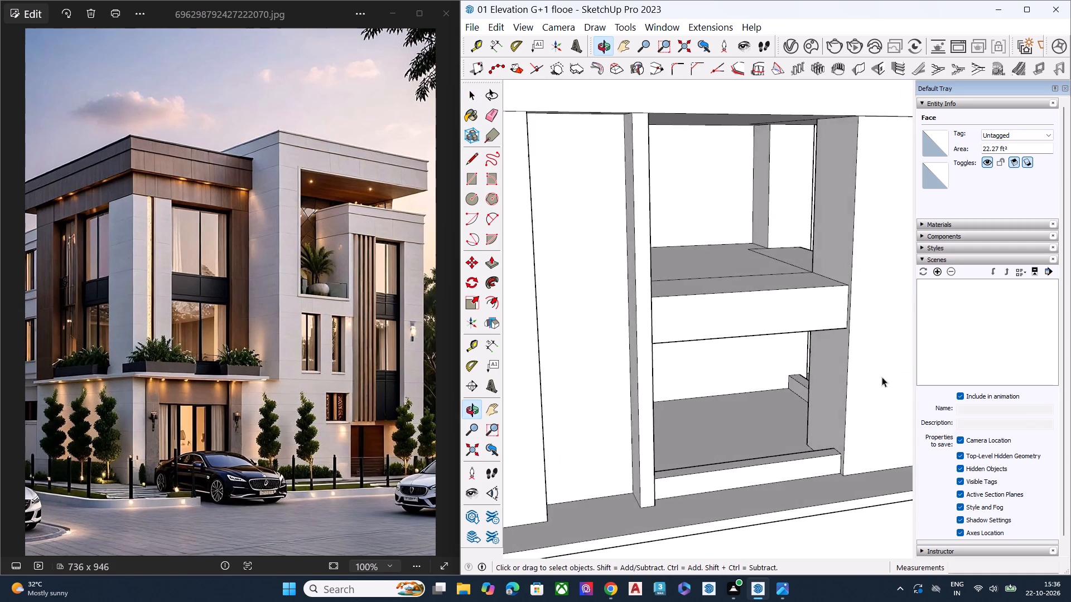
scroll(858, 385, "up", 8)
left_click(775, 381)
key("p")
left_click(775, 381)
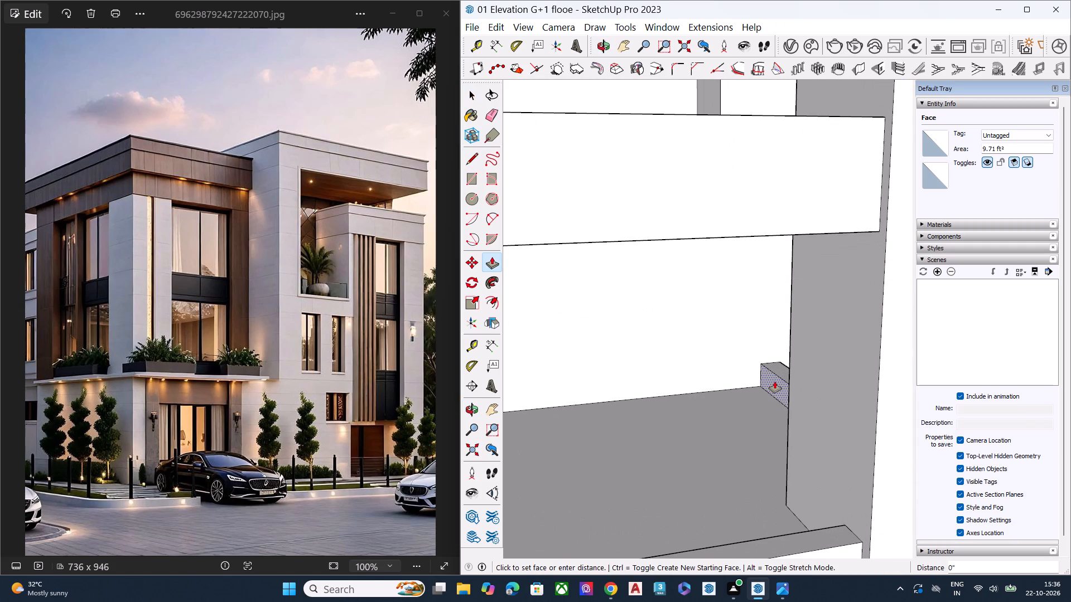
left_click(782, 380)
key("space")
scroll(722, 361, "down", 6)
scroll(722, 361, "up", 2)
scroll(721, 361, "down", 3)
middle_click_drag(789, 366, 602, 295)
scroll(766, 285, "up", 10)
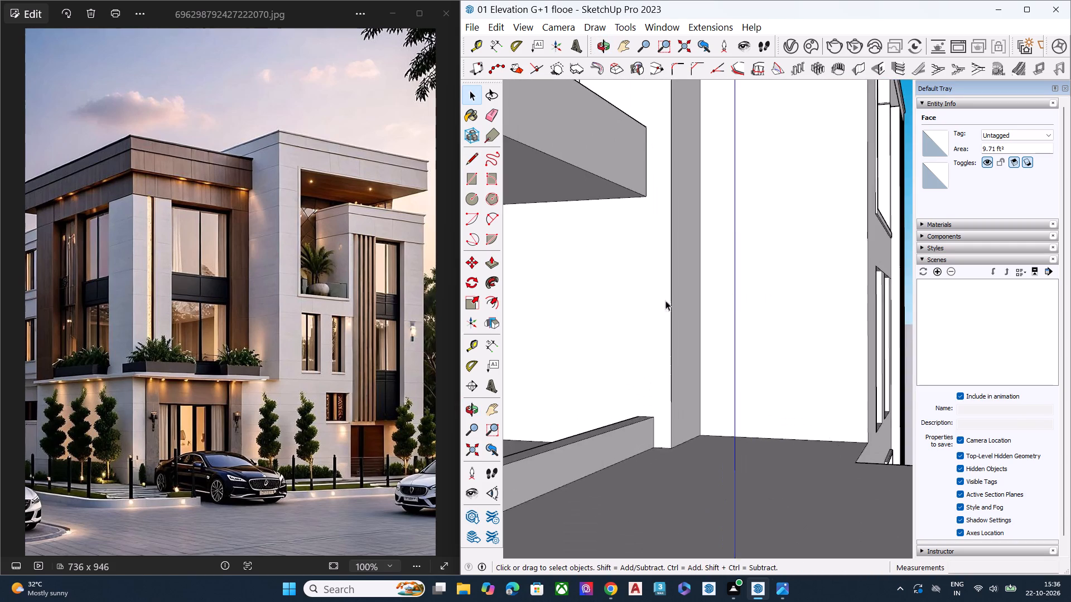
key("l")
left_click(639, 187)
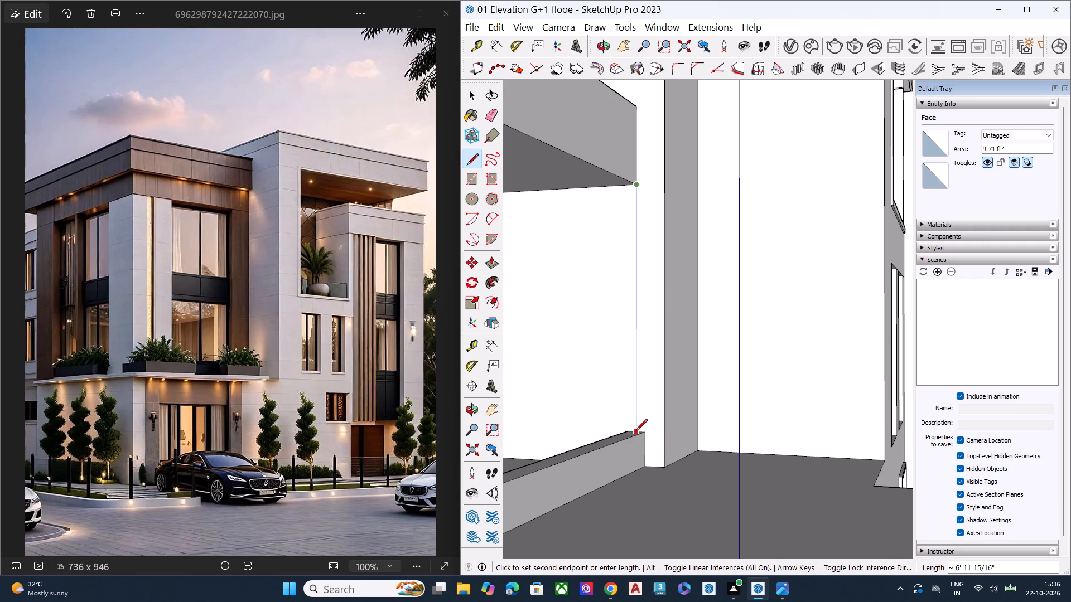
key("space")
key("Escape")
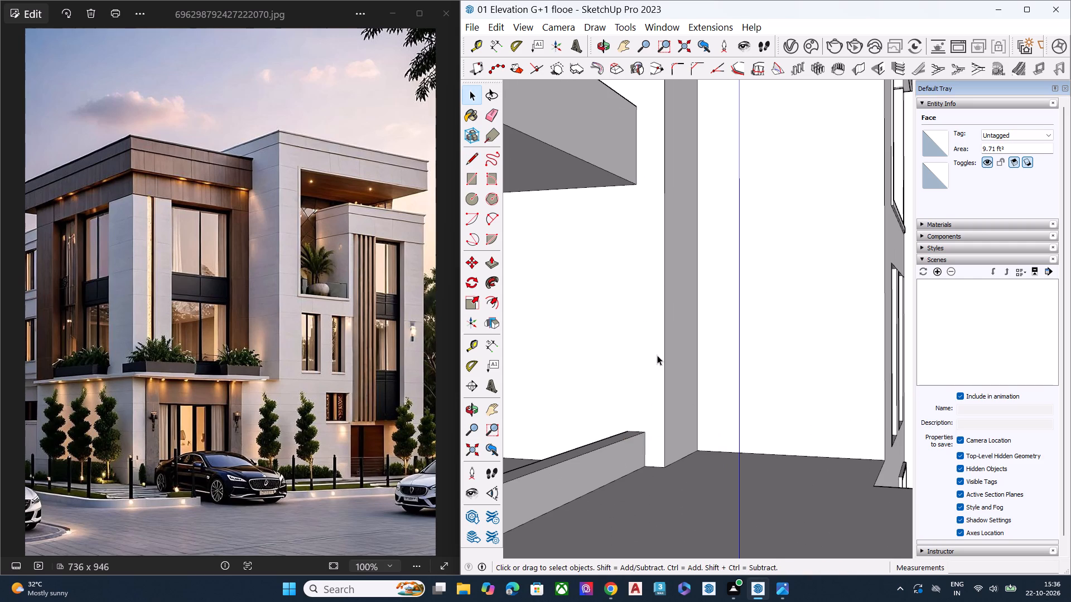
Examine the corner block's floor band, curbs and overall massing from both facades and above against the reference photo.
scroll(657, 355, "down", 7)
middle_click_drag(683, 369, 683, 327)
scroll(704, 313, "down", 7)
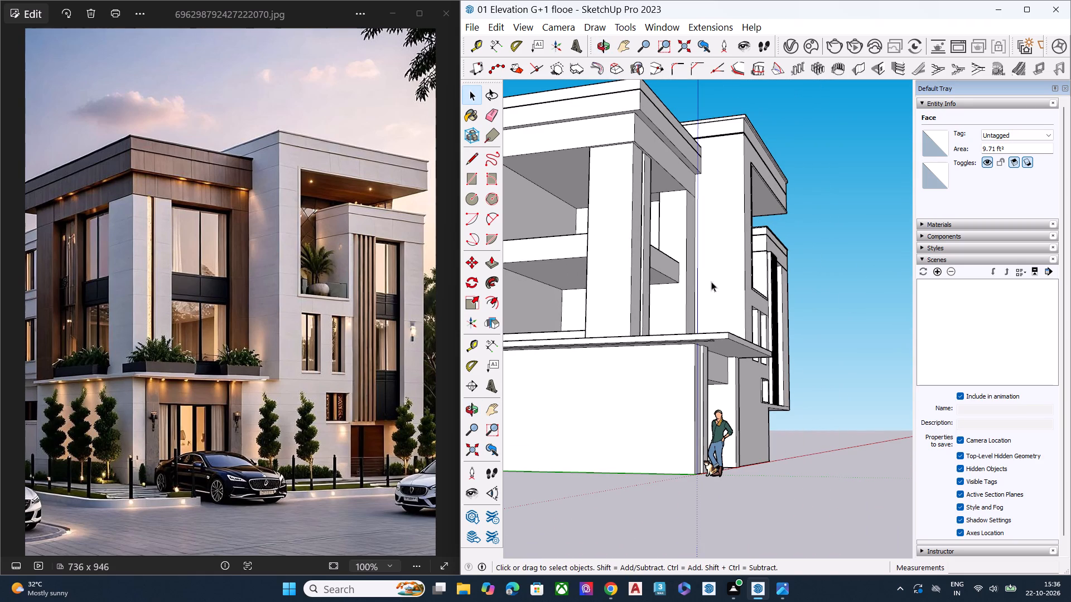
scroll(707, 284, "down", 4)
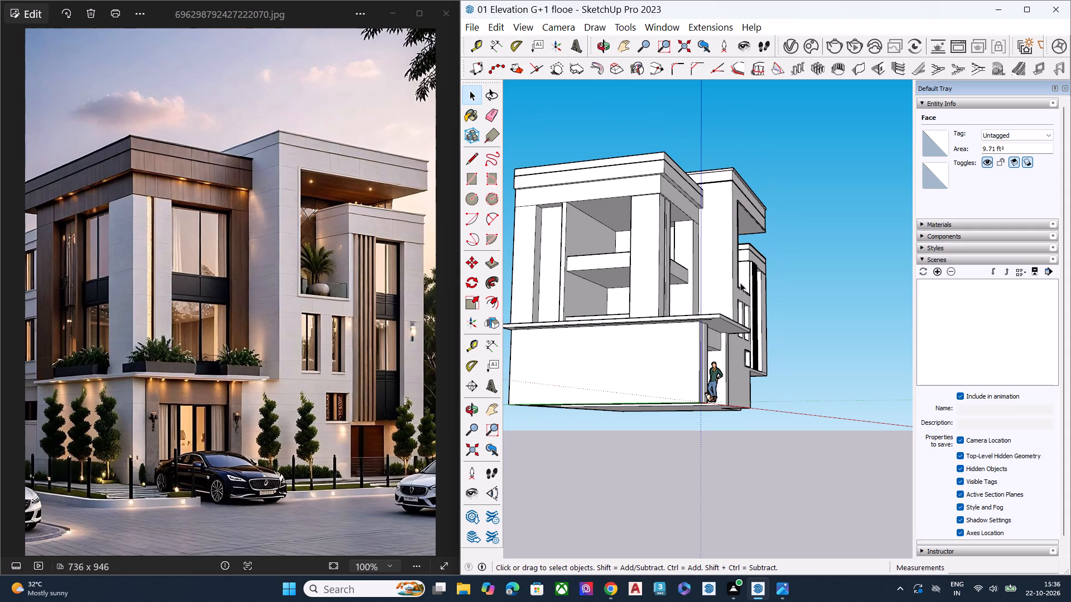
scroll(761, 277, "down", 6)
key("space")
middle_click_drag(763, 280, 755, 315)
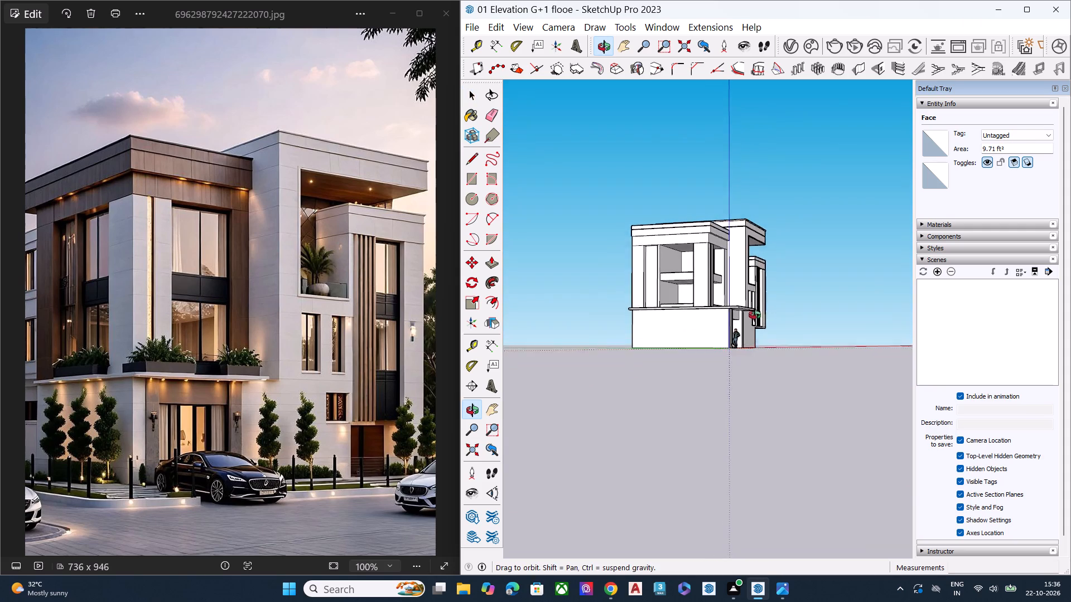
middle_click_drag(755, 315, 697, 335)
scroll(731, 269, "up", 6)
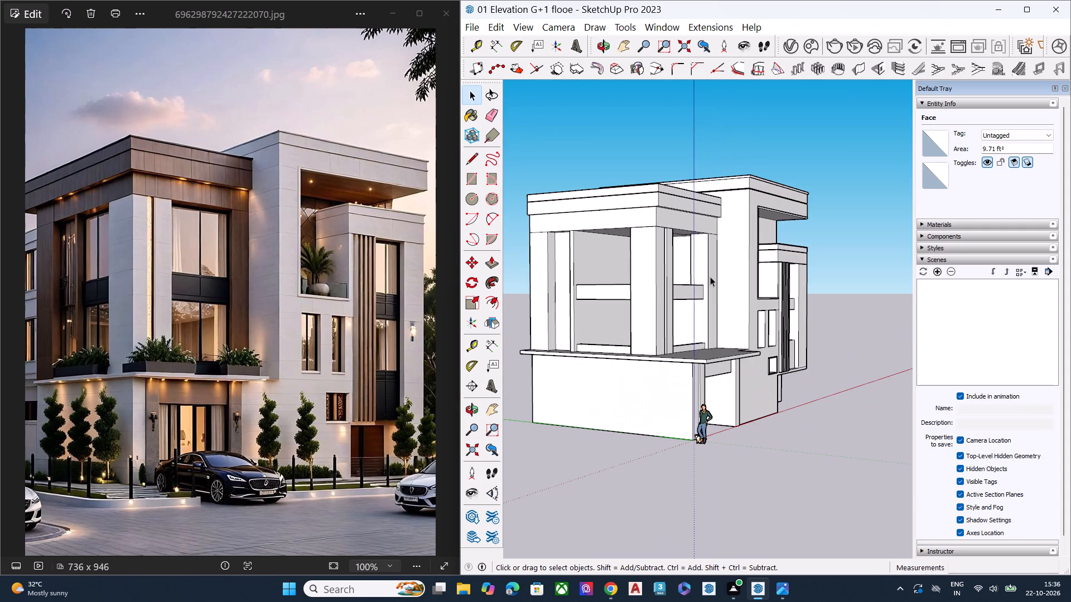
middle_click_drag(571, 264, 584, 216)
scroll(584, 216, "up", 6)
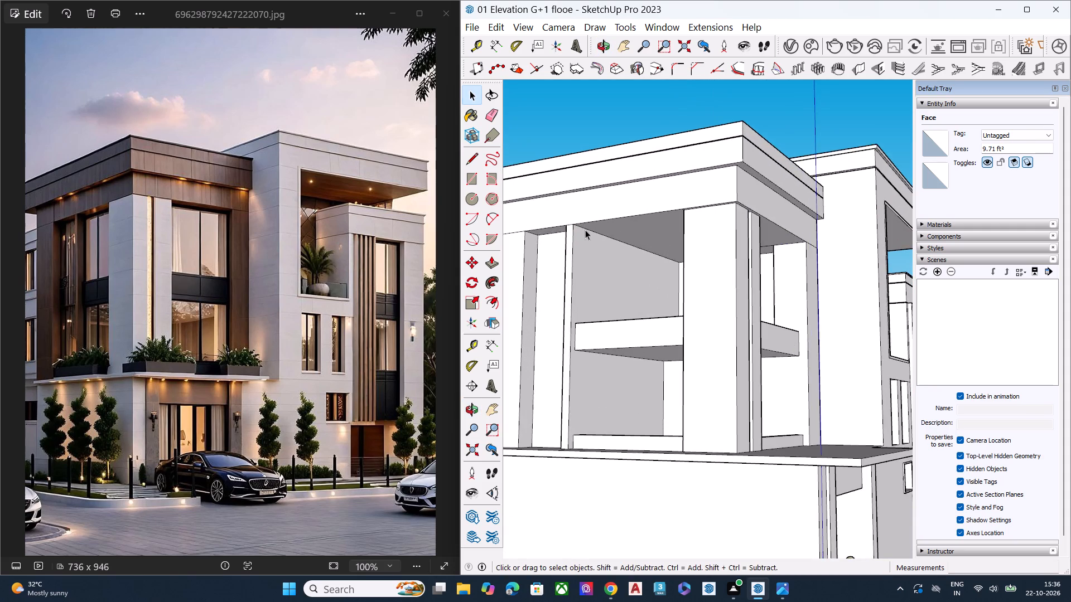
scroll(591, 245, "down", 8)
scroll(652, 273, "up", 2)
scroll(653, 273, "down", 2)
middle_click_drag(712, 265, 564, 263)
scroll(707, 263, "down", 1)
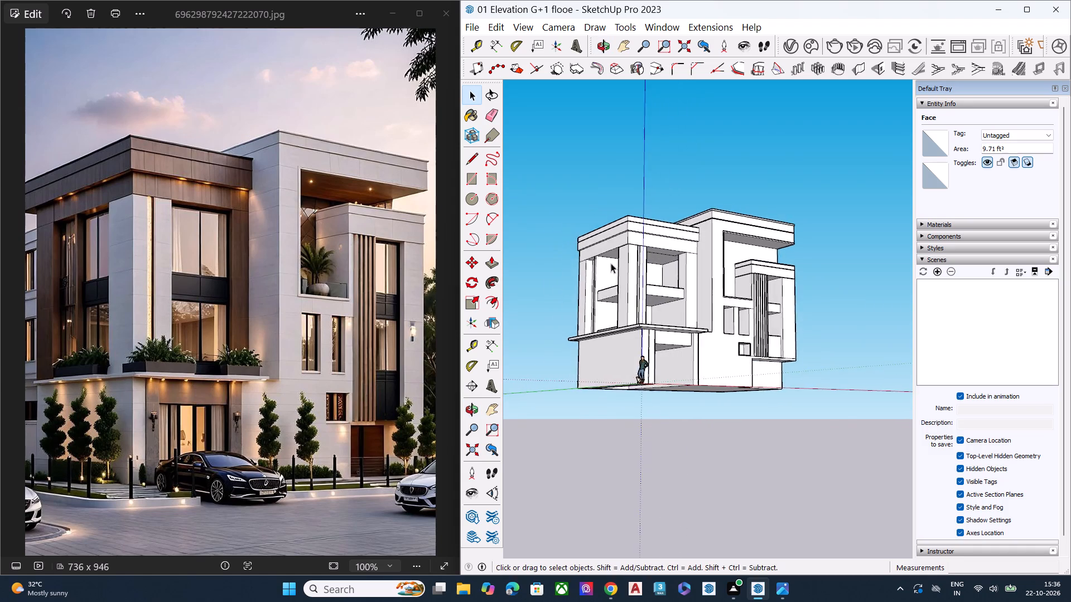
scroll(630, 260, "up", 6)
middle_click_drag(768, 271, 797, 409)
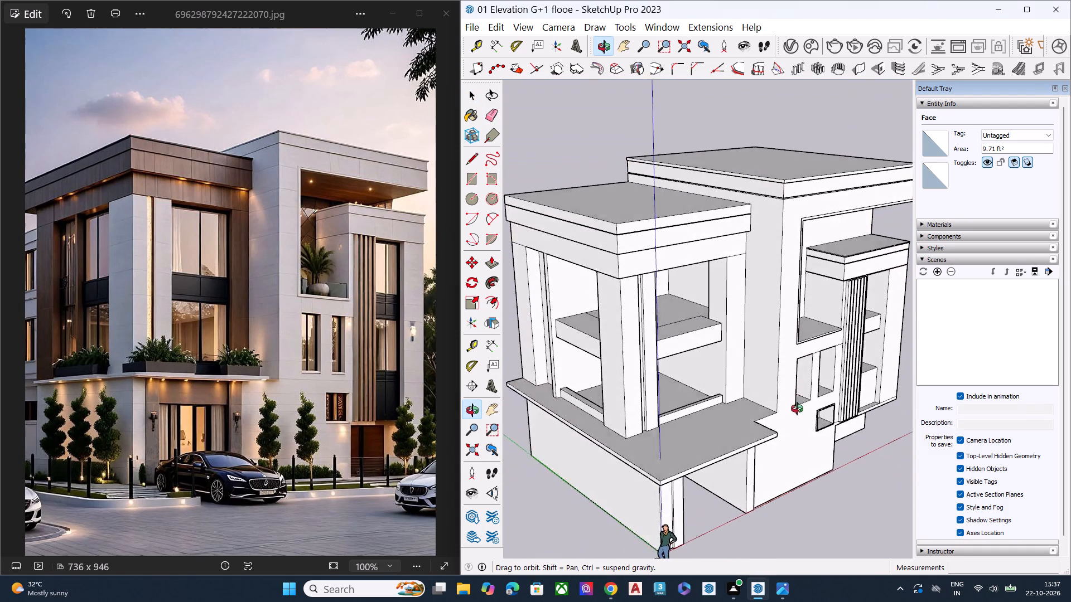
middle_click_drag(797, 409, 760, 470)
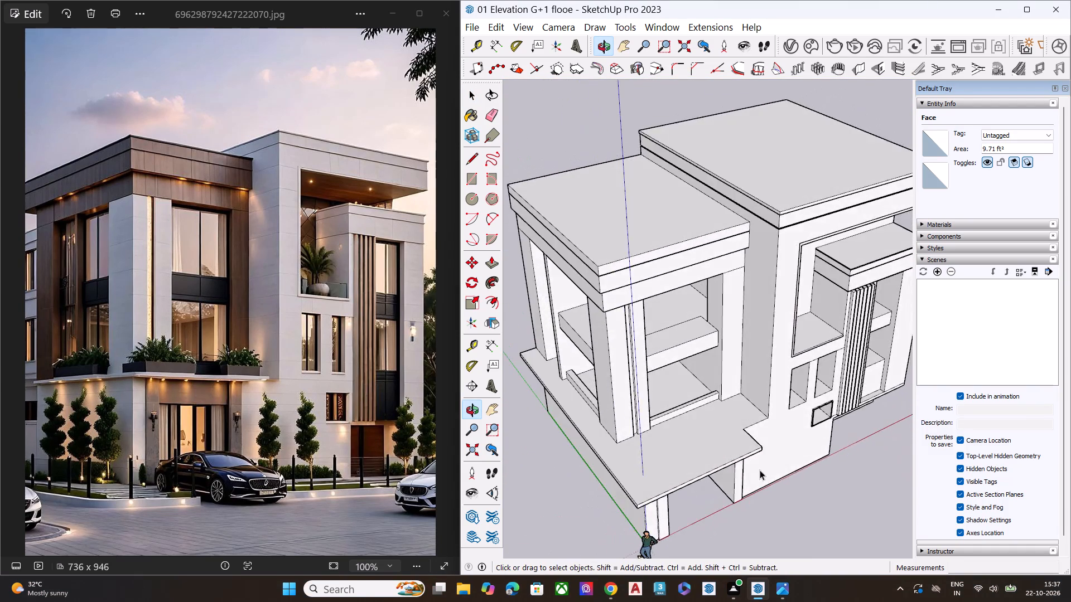
Erase the leftover edges dividing the top face of the corner block's mid-height floor band along both facades.
middle_click_drag(760, 470, 759, 486)
scroll(727, 376, "up", 7)
scroll(716, 302, "up", 3)
scroll(726, 305, "down", 3)
scroll(727, 307, "up", 3)
key("e")
scroll(718, 298, "up", 4)
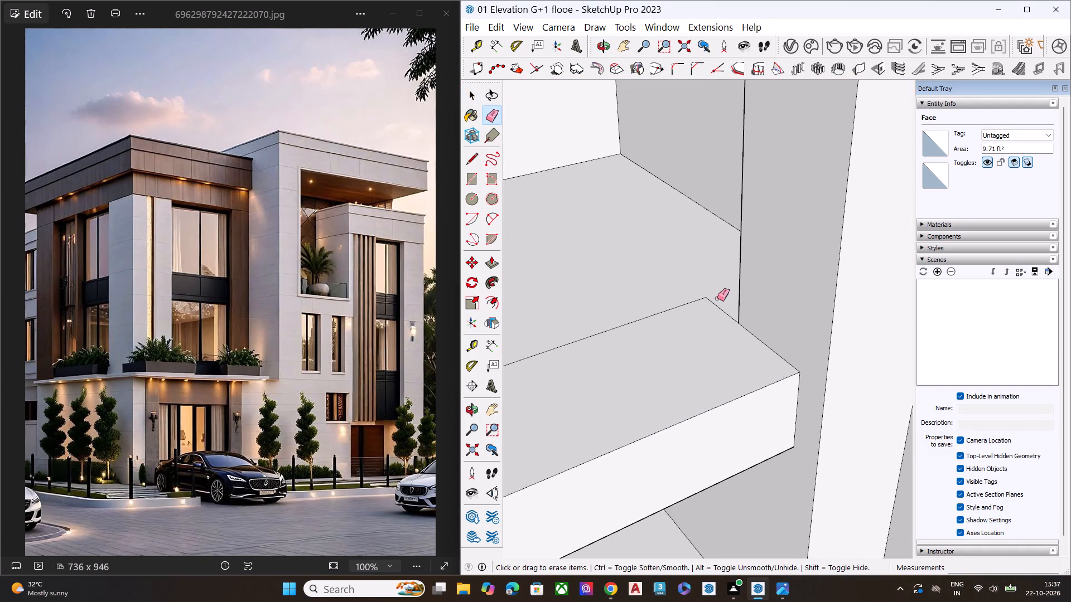
scroll(717, 298, "up", 1)
left_click(718, 309)
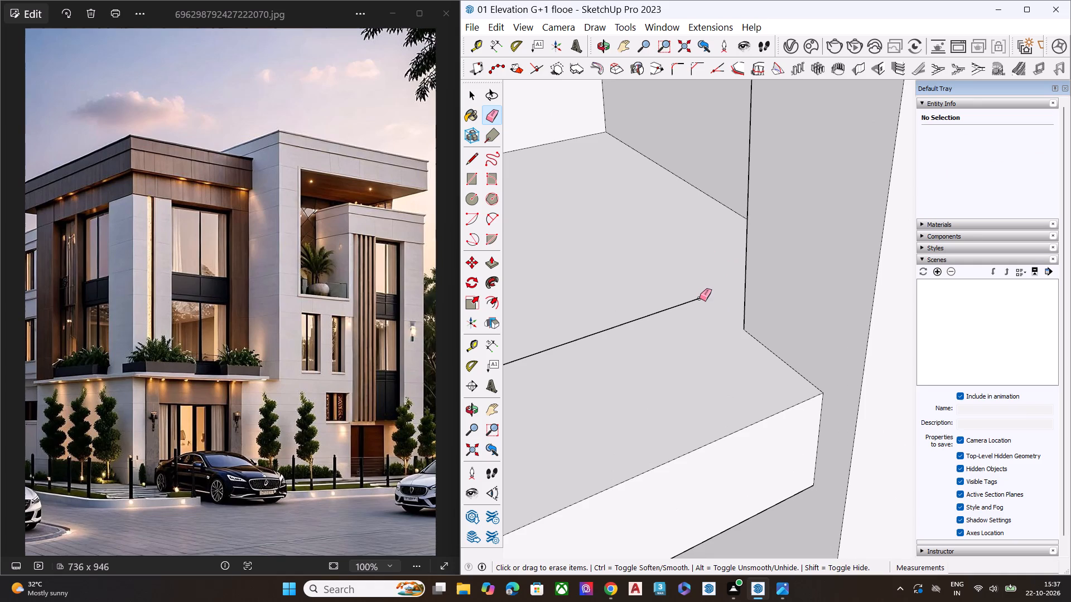
left_click(699, 298)
scroll(754, 299, "down", 14)
middle_click_drag(598, 352, 860, 347)
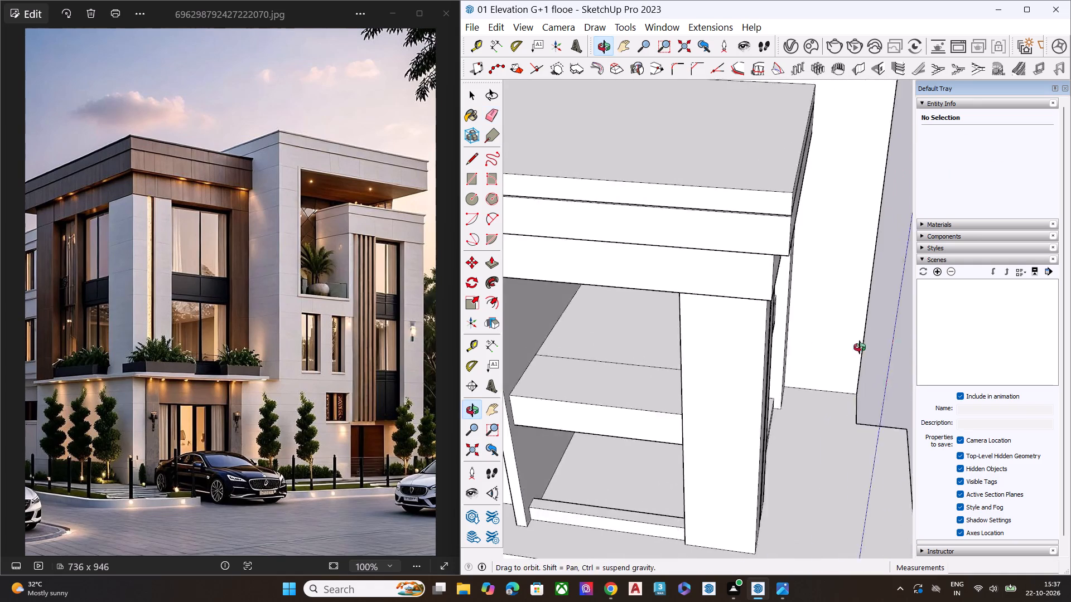
middle_click_drag(860, 347, 904, 347)
scroll(764, 368, "up", 7)
middle_click_drag(709, 360, 850, 352)
scroll(781, 367, "up", 6)
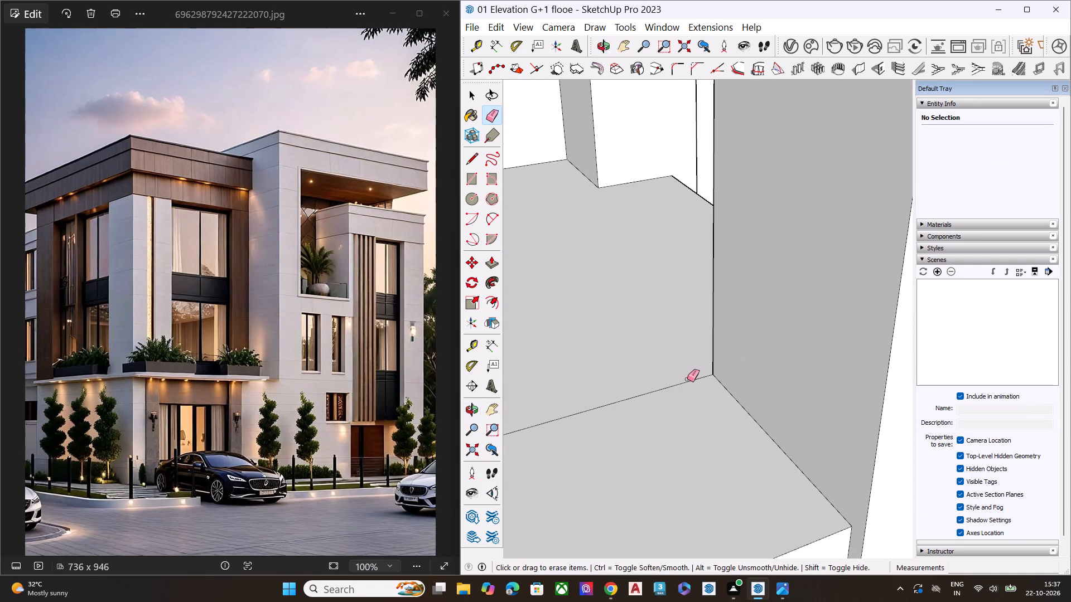
left_click(687, 381)
key("space")
Examine the cleaned floor band and the corner block's columns from both facades.
scroll(628, 309, "down", 10)
middle_click_drag(729, 372, 679, 344)
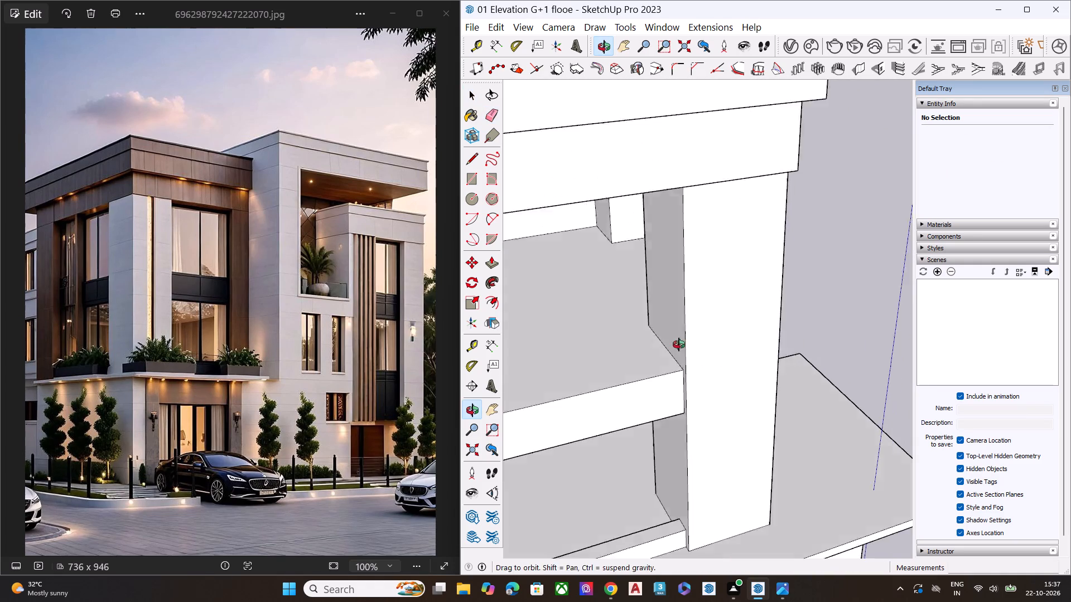
middle_click_drag(679, 344, 621, 309)
scroll(616, 276, "up", 1)
scroll(715, 256, "down", 7)
left_click(839, 375)
key("space")
middle_click_drag(839, 376, 678, 314)
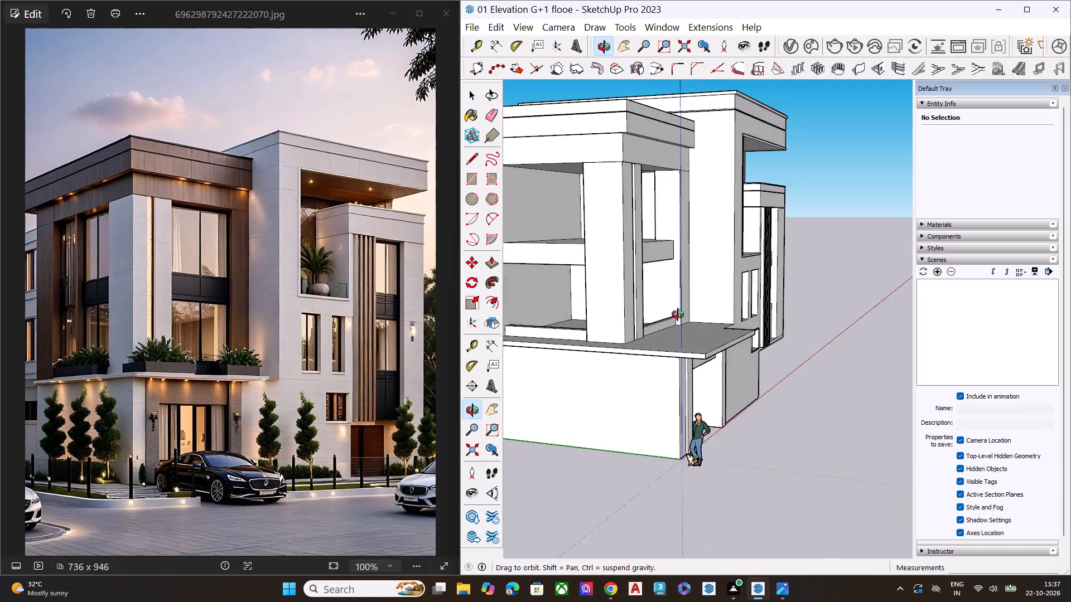
middle_click_drag(678, 314, 476, 338)
Select the entire building and move it from the floor band's outer top corner onto the vertical blue axis.
scroll(543, 390, "up", 8)
middle_click_drag(658, 395, 591, 438)
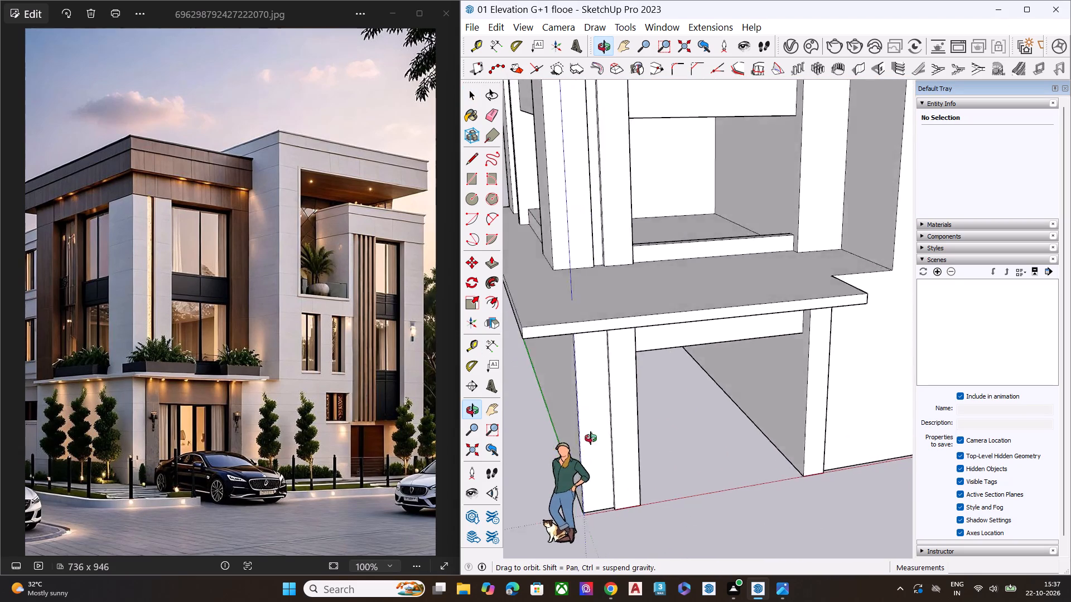
middle_click_drag(591, 438, 560, 547)
scroll(745, 355, "down", 6)
scroll(663, 375, "up", 4)
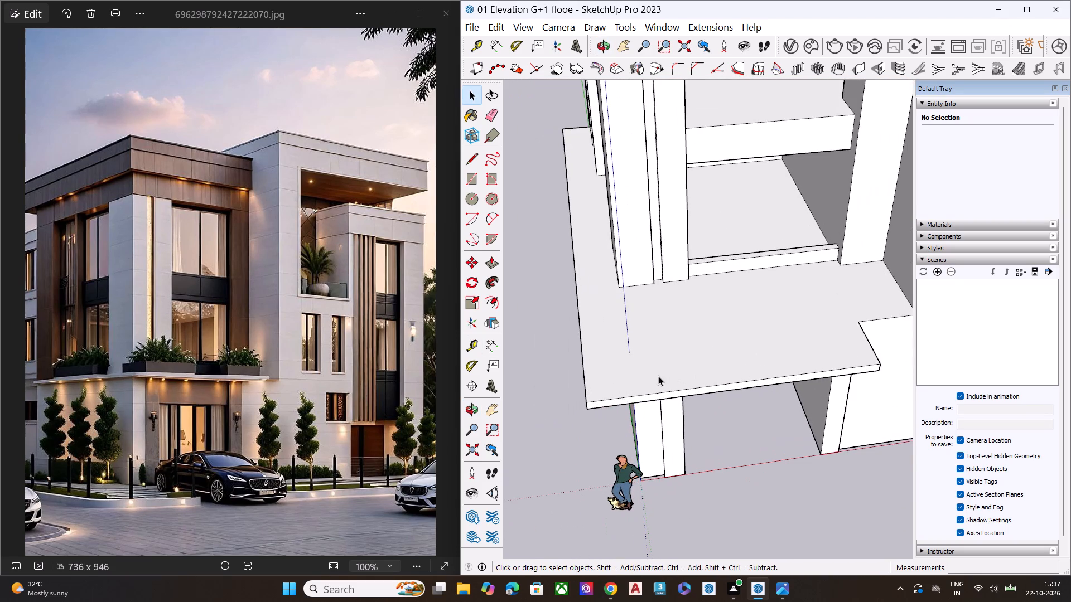
triple_click(658, 376)
key("m")
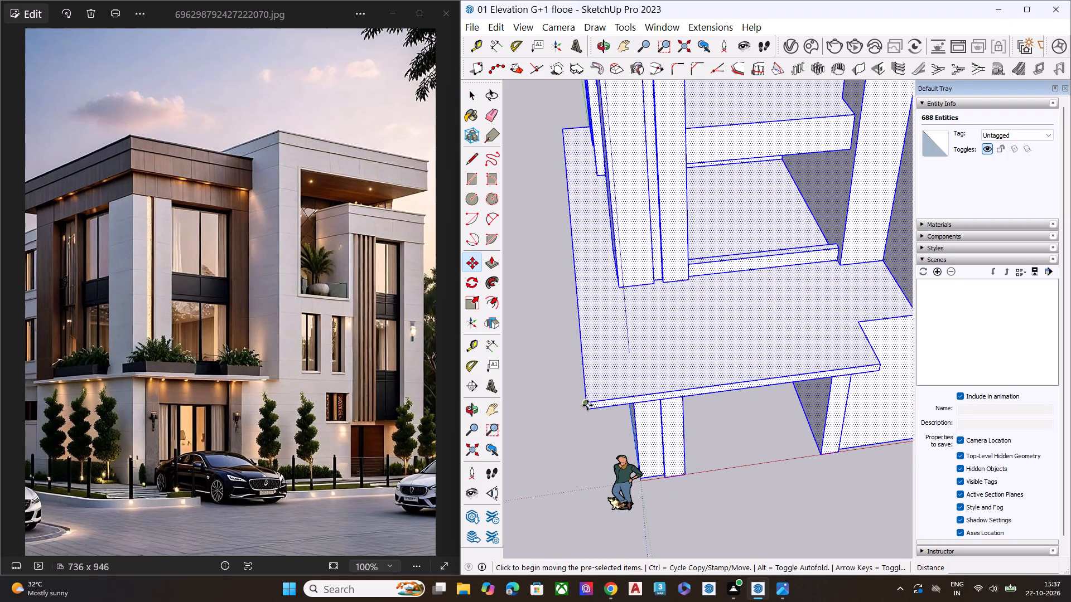
left_click(587, 405)
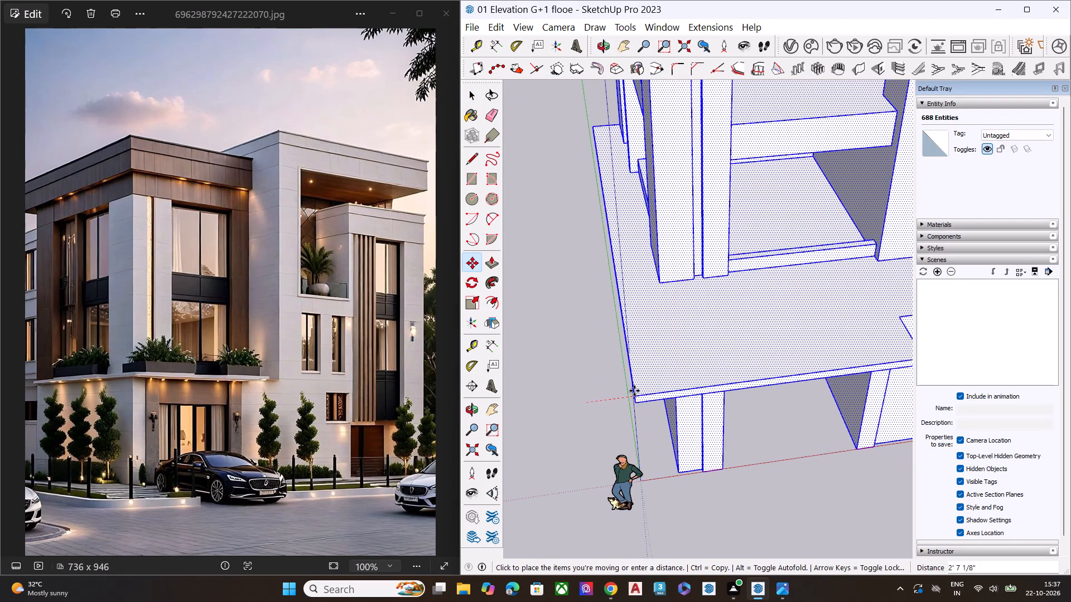
scroll(634, 390, "up", 8)
middle_click_drag(635, 390, 887, 386)
scroll(860, 390, "up", 4)
scroll(782, 387, "down", 1)
scroll(781, 388, "up", 3)
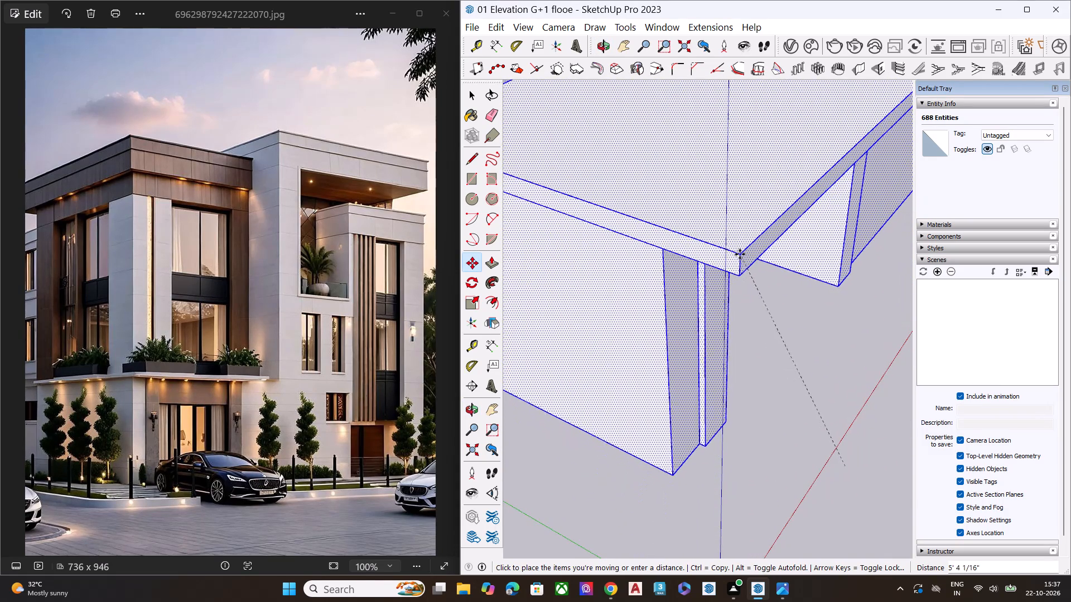
left_click(725, 254)
Move the whole building again by the floor band's front corner to bring that corner closer to the blue axis.
scroll(741, 292, "down", 1)
scroll(741, 293, "up", 1)
scroll(742, 295, "down", 6)
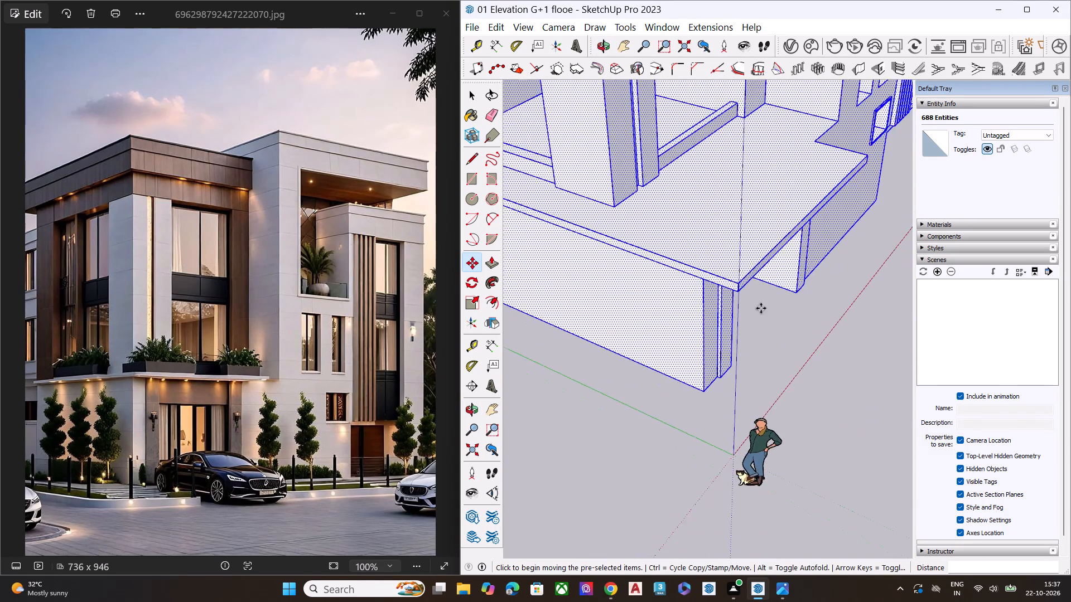
middle_click_drag(761, 319, 459, 345)
scroll(678, 230, "down", 7)
middle_click_drag(591, 258, 599, 219)
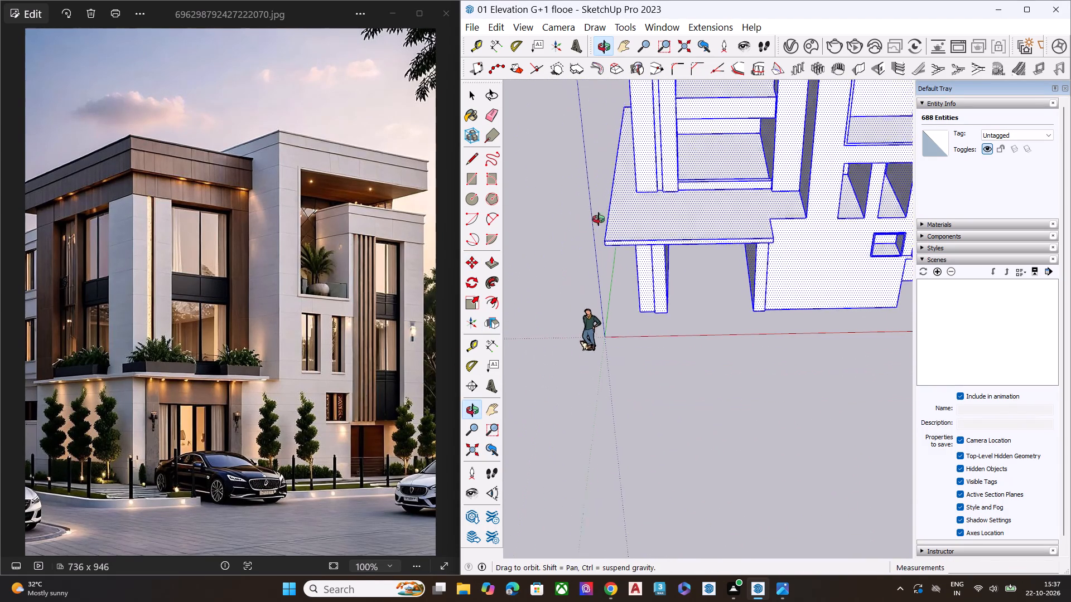
middle_click_drag(599, 219, 602, 215)
scroll(602, 215, "up", 5)
scroll(602, 220, "down", 1)
scroll(601, 226, "up", 2)
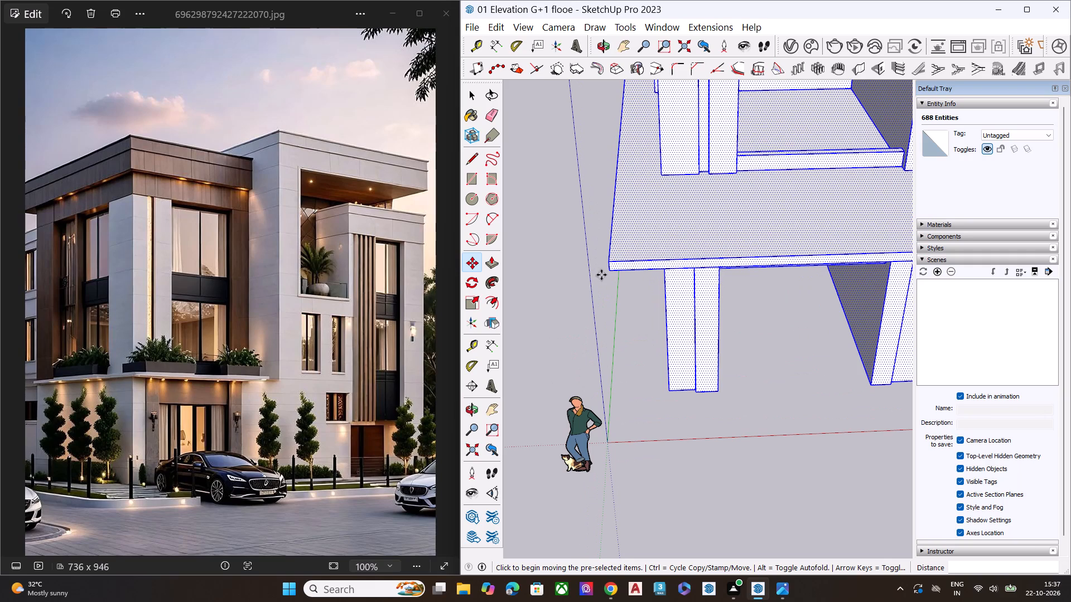
left_click(611, 263)
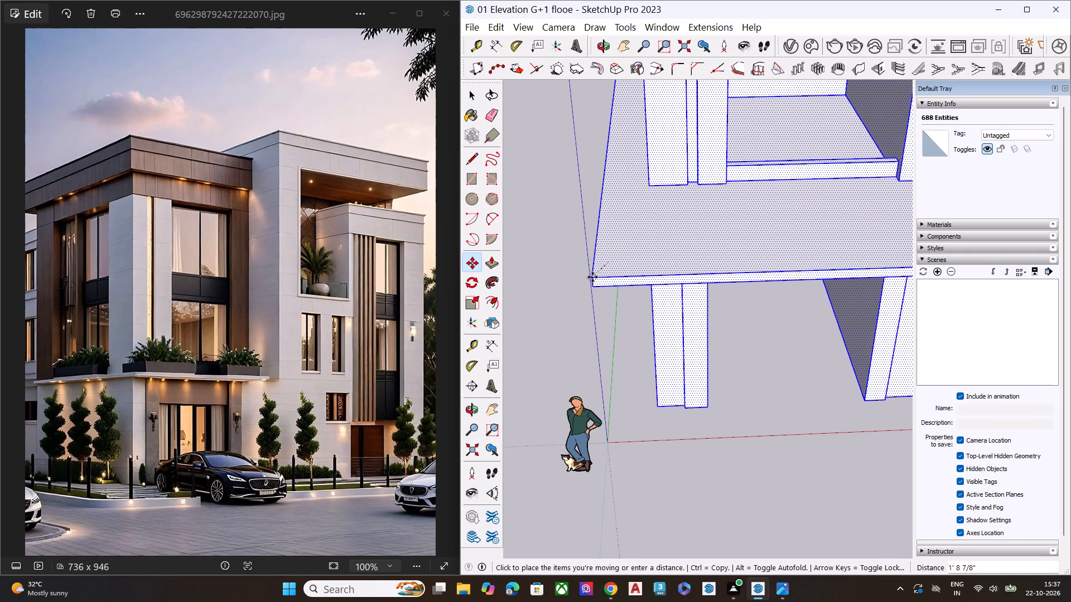
left_click(590, 272)
Shift the whole building about 2 1/2" by the floor band's corner toward the blue axis, and deselect it.
middle_click_drag(616, 270, 760, 204)
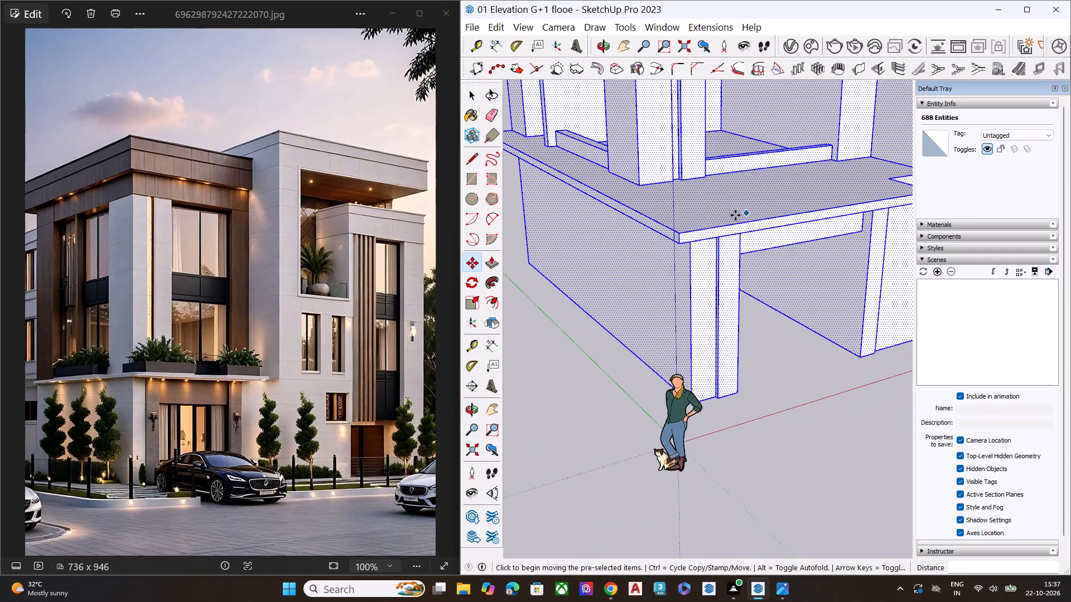
scroll(722, 216, "up", 4)
scroll(691, 221, "down", 1)
scroll(682, 226, "up", 1)
left_click(664, 245)
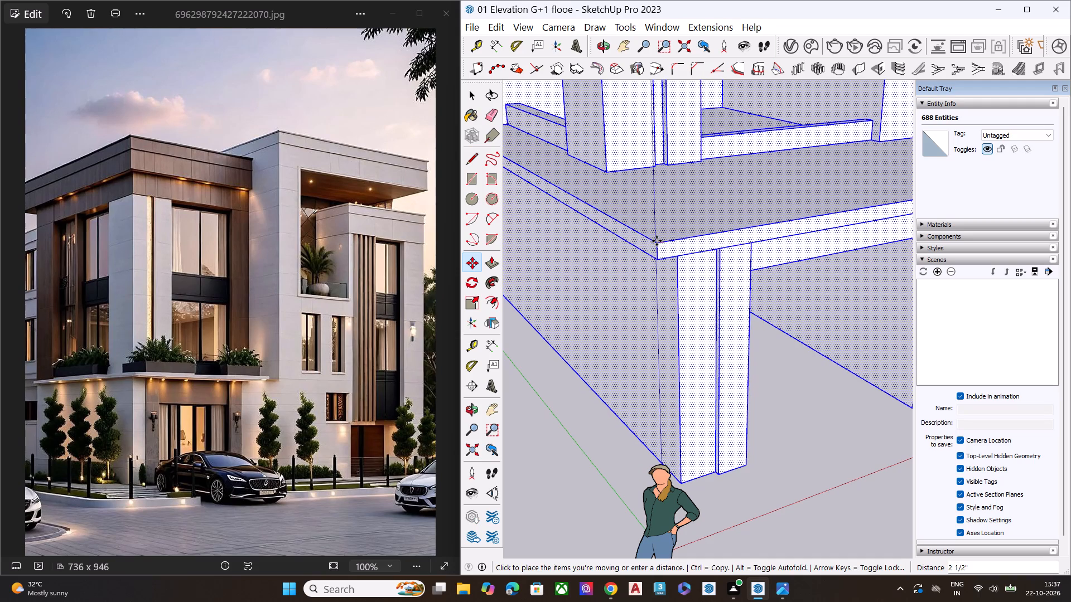
left_click(654, 238)
key("space")
scroll(607, 284, "down", 6)
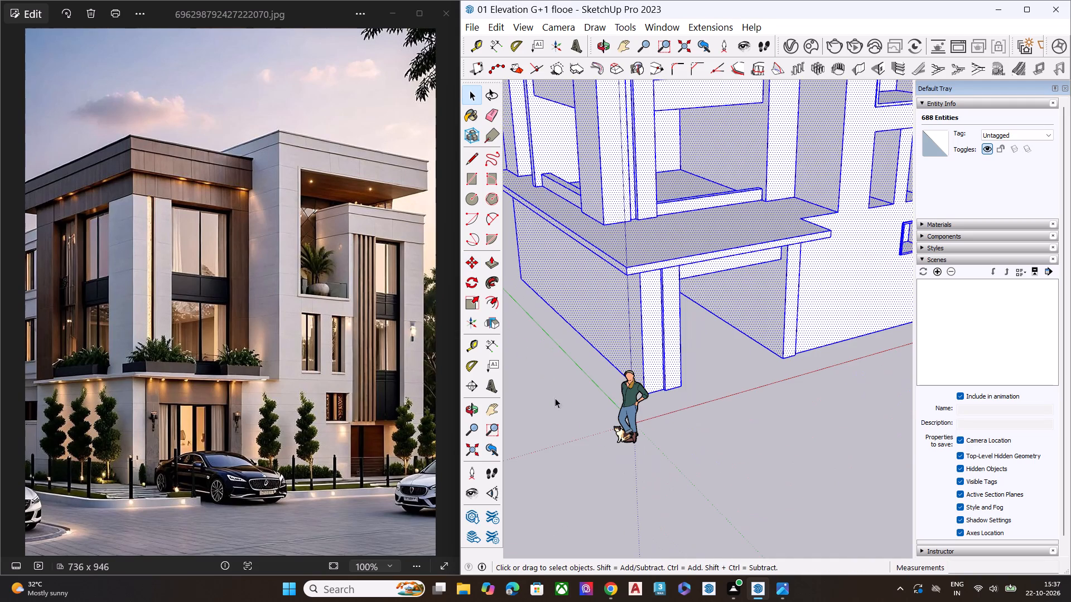
left_click(551, 404)
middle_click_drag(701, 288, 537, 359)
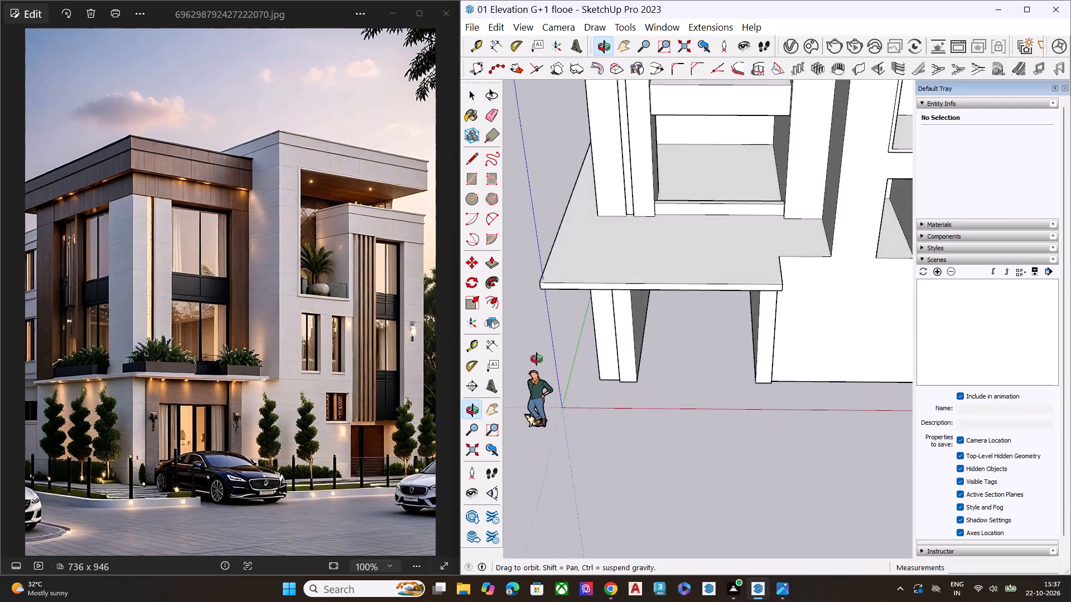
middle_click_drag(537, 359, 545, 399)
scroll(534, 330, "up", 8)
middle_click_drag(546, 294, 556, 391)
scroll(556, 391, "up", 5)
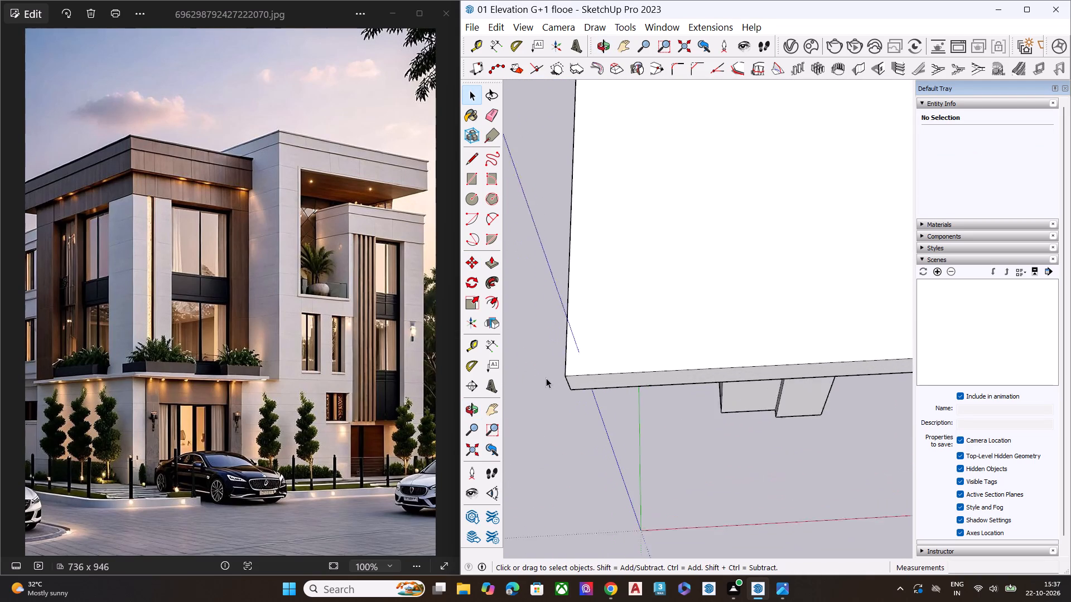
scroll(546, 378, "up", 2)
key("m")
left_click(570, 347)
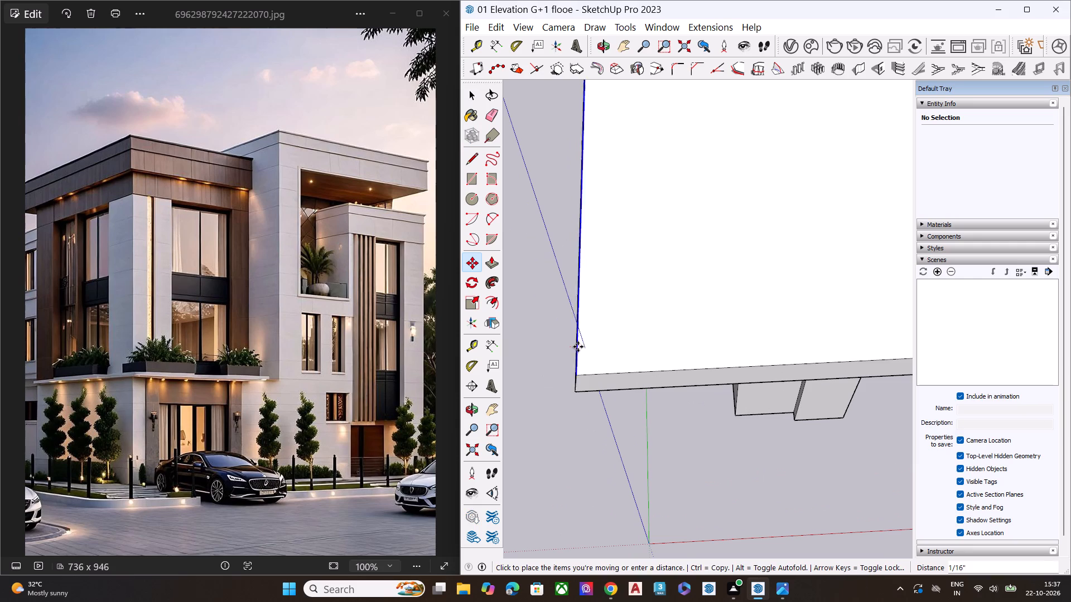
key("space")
Select the entire building and move it about 2 1/4" so the floor band's side edge meets the blue axis.
triple_click(590, 363)
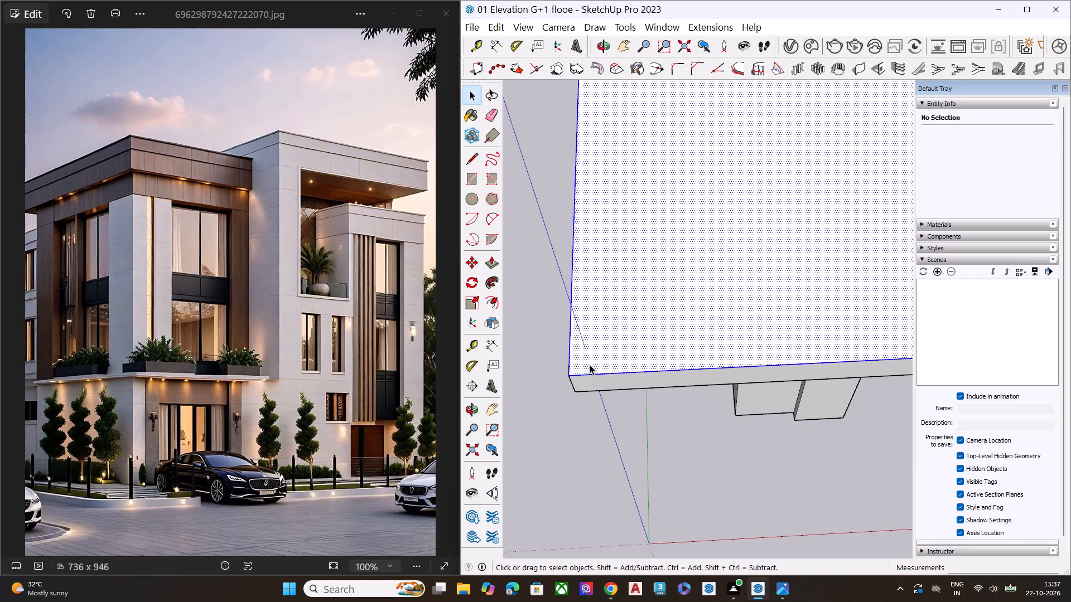
left_click(590, 365)
left_click(590, 365)
triple_click(590, 365)
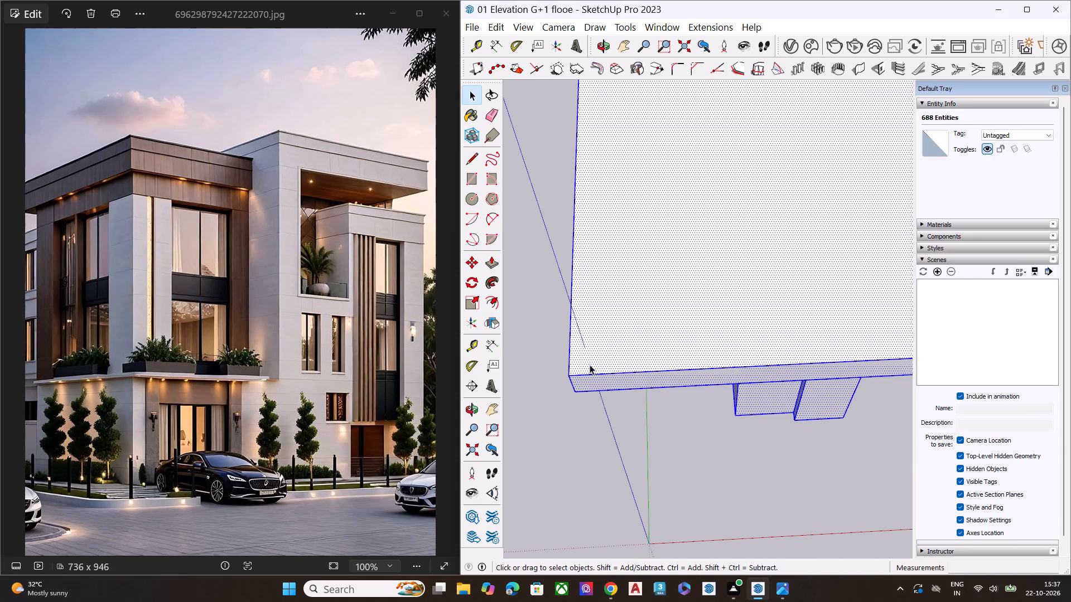
key("m")
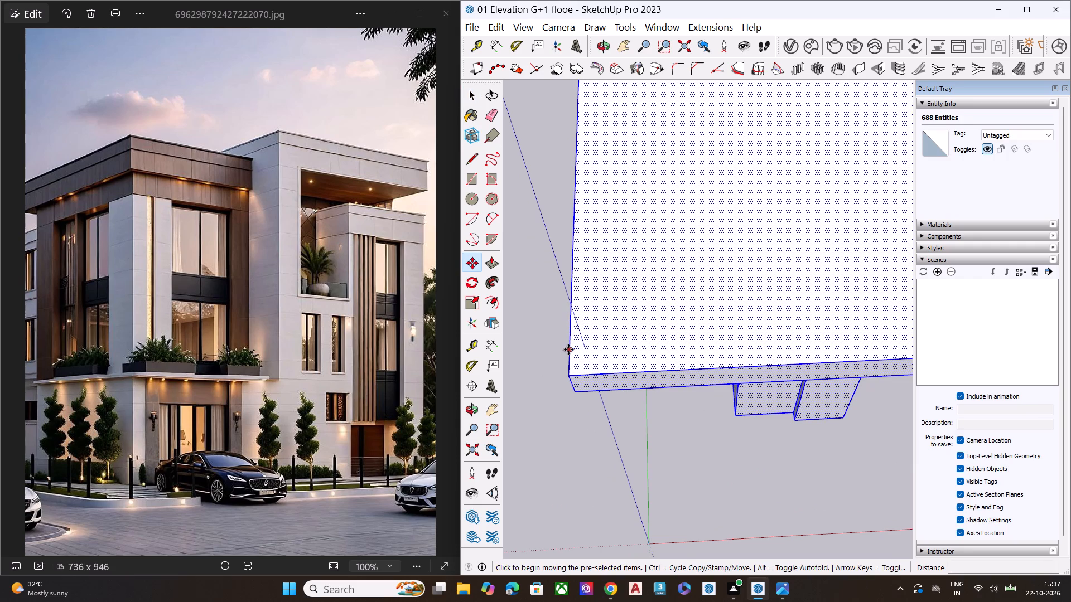
left_click(568, 349)
left_click(585, 346)
key("space")
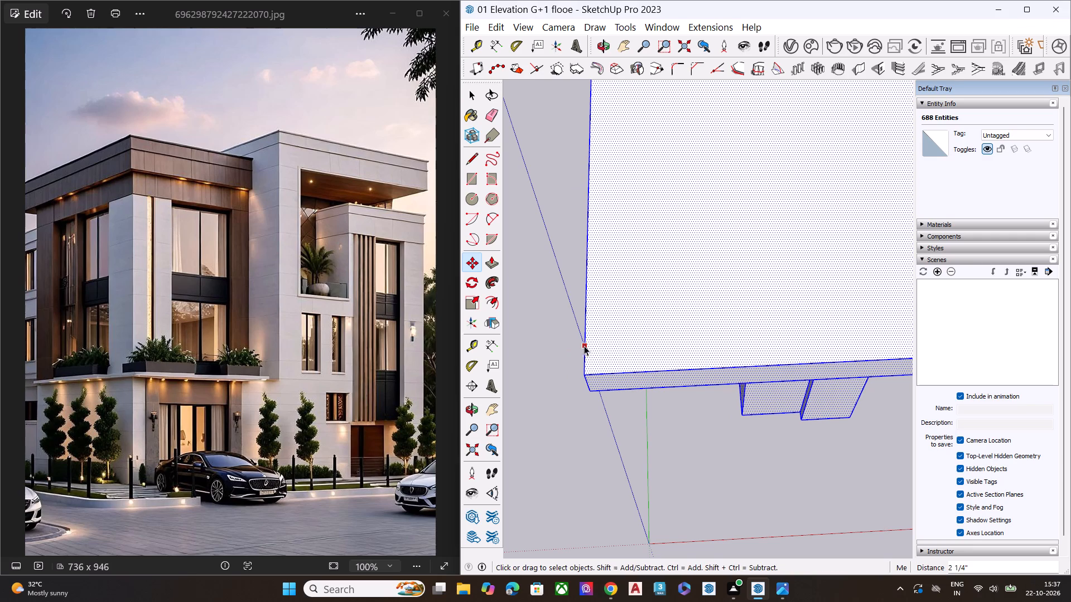
left_click(559, 370)
Examine the building's alignment with the axes at the floor band's corner and its overall massing from the front.
scroll(582, 344, "down", 4)
middle_click_drag(664, 351, 701, 203)
scroll(702, 203, "up", 1)
key("space")
scroll(630, 251, "down", 3)
scroll(625, 254, "up", 2)
scroll(623, 256, "down", 4)
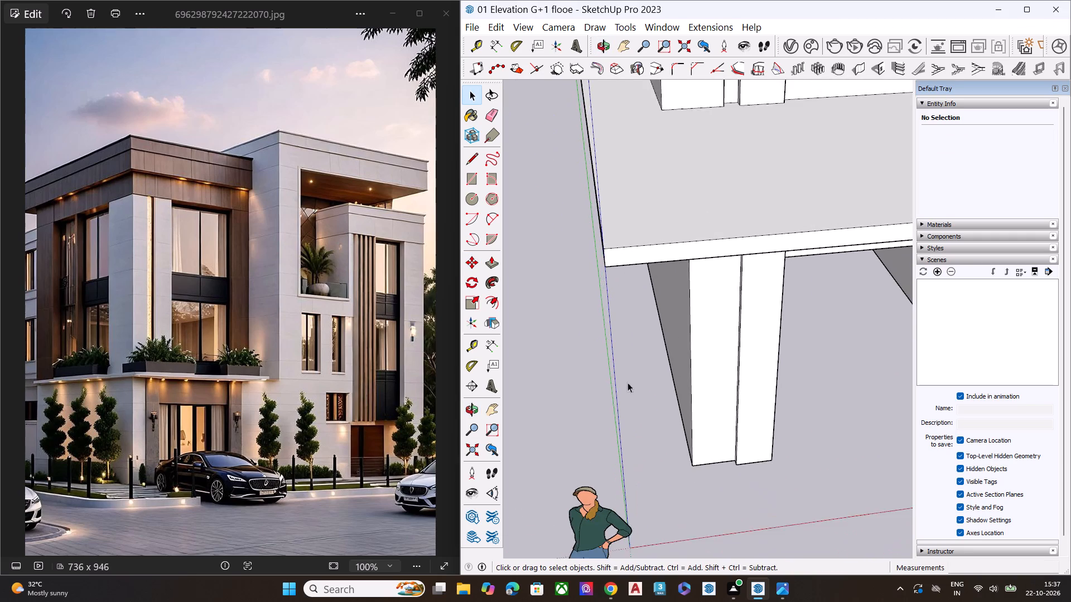
left_click(631, 397)
middle_click_drag(651, 390, 639, 313)
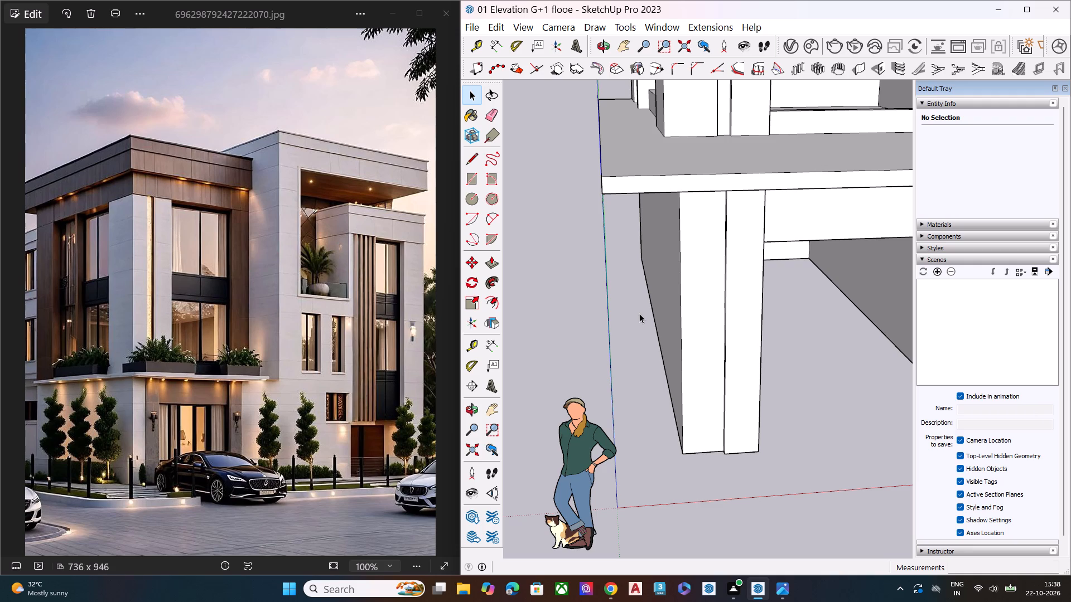
scroll(695, 308, "down", 4)
scroll(695, 309, "up", 1)
scroll(695, 309, "down", 10)
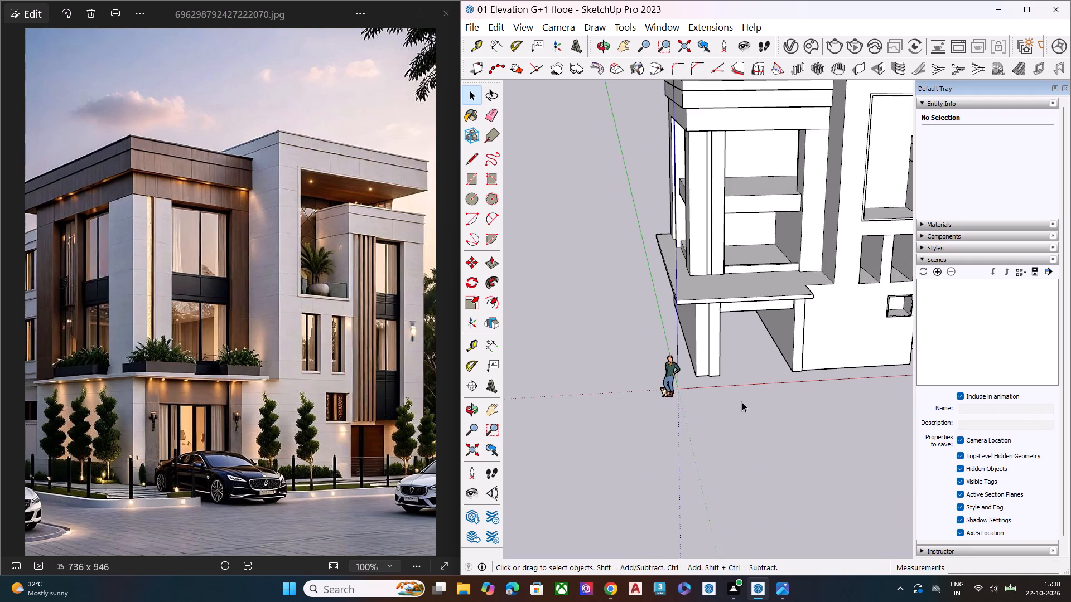
middle_click_drag(744, 386, 762, 310)
scroll(826, 265, "down", 7)
middle_click_drag(760, 319, 814, 299)
scroll(837, 280, "up", 6)
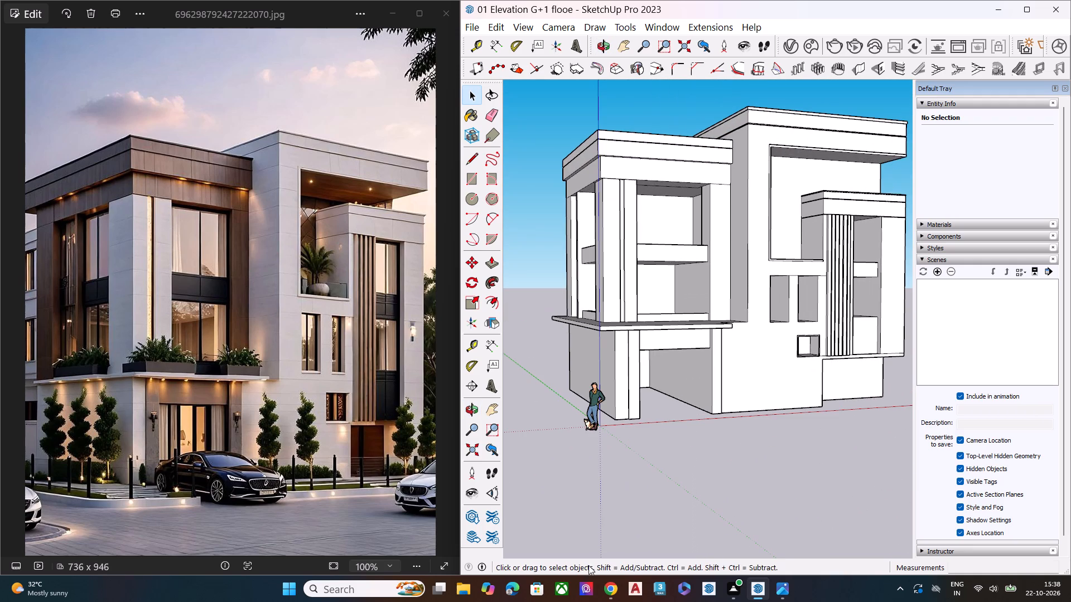
Switch to 3D Warehouse in Chrome, search for window models, browse the results, and return to SketchUp.
left_click(610, 598)
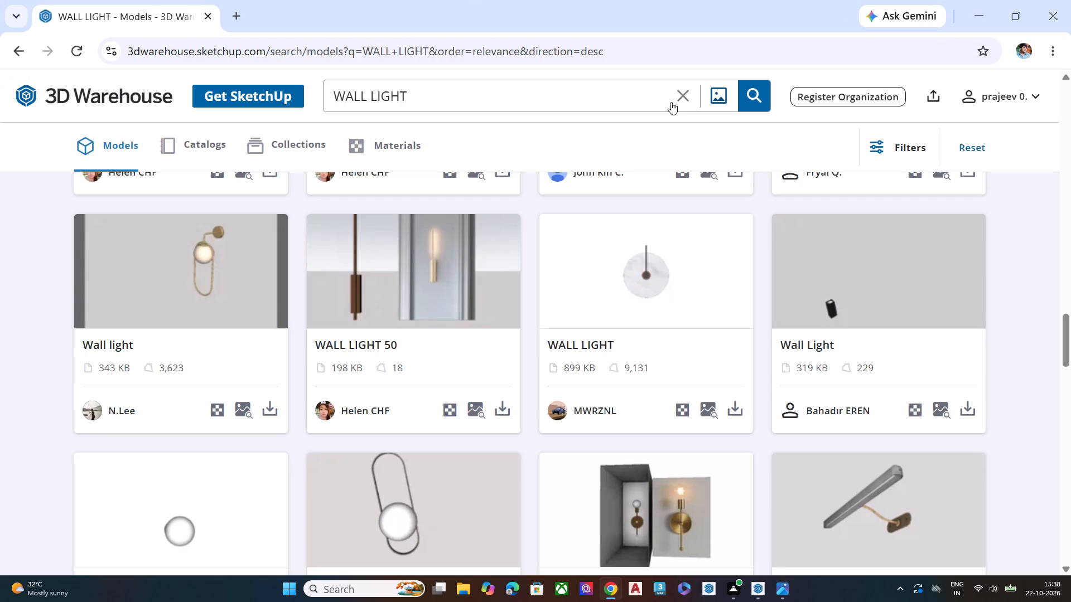
left_click(684, 94)
left_click(587, 106)
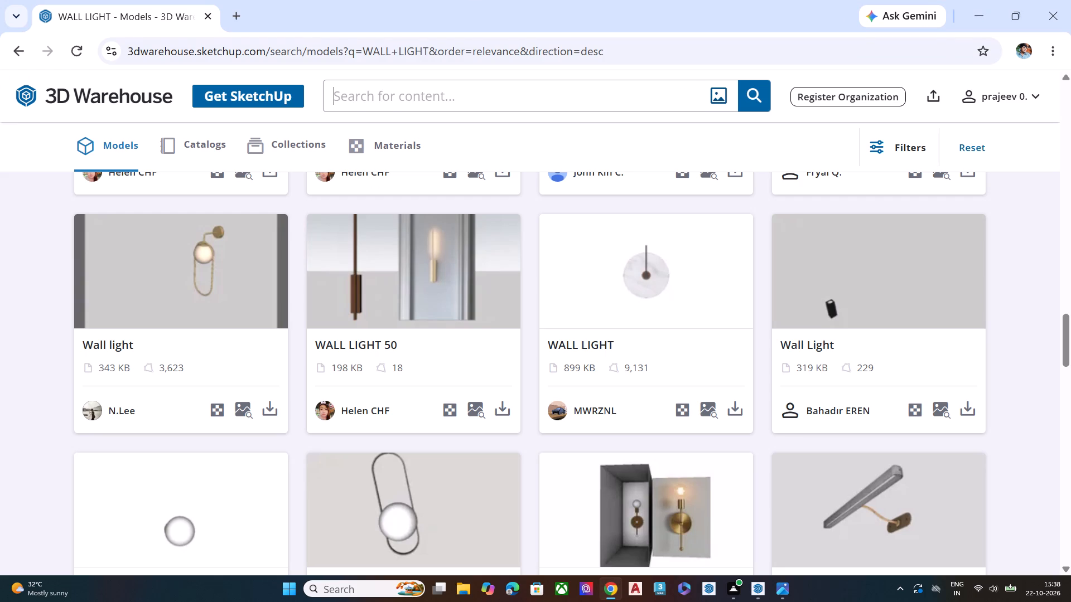
type("eindo")
key("w")
key("Return")
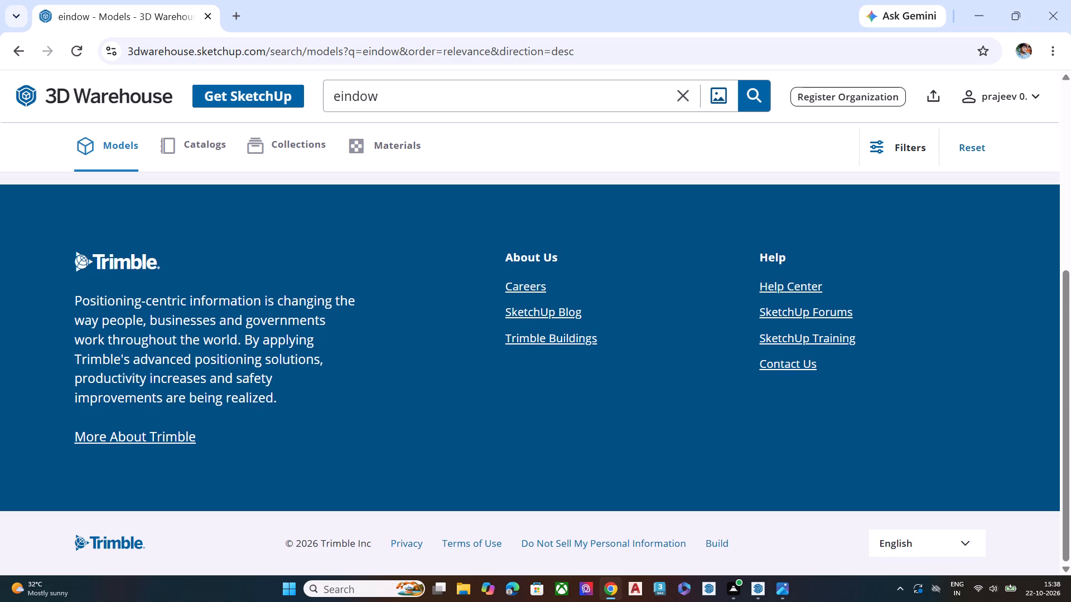
scroll(588, 156, "up", 9)
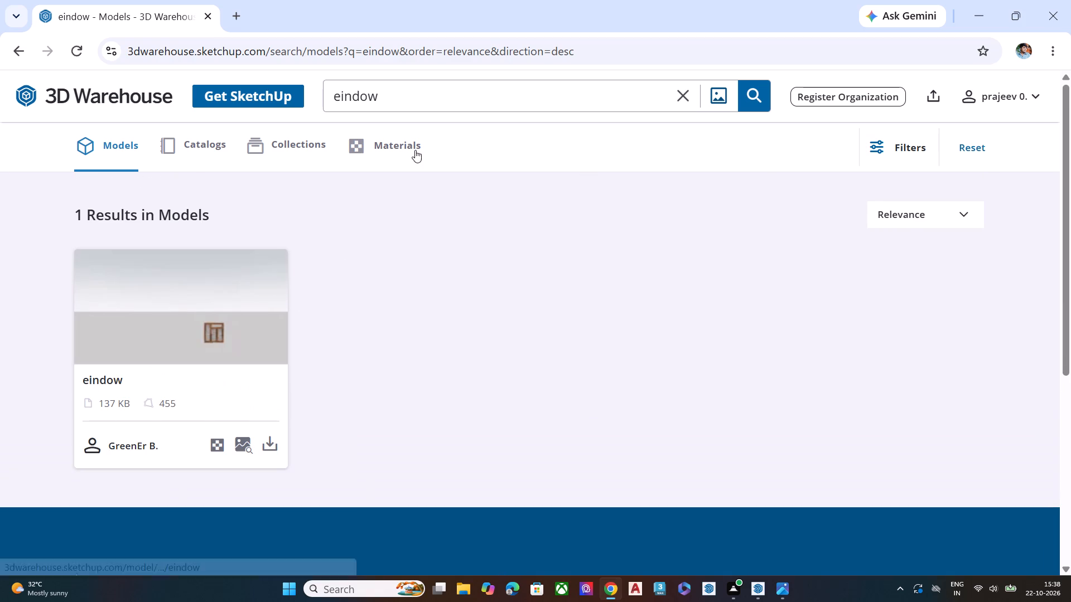
left_click(681, 89)
type("window")
key("Return")
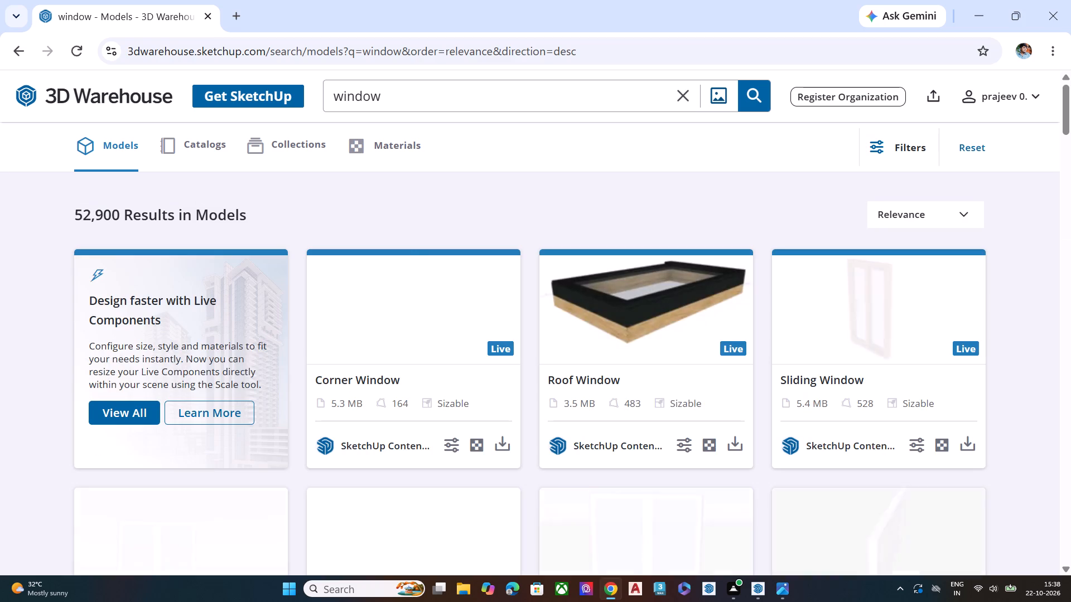
scroll(500, 338, "down", 3)
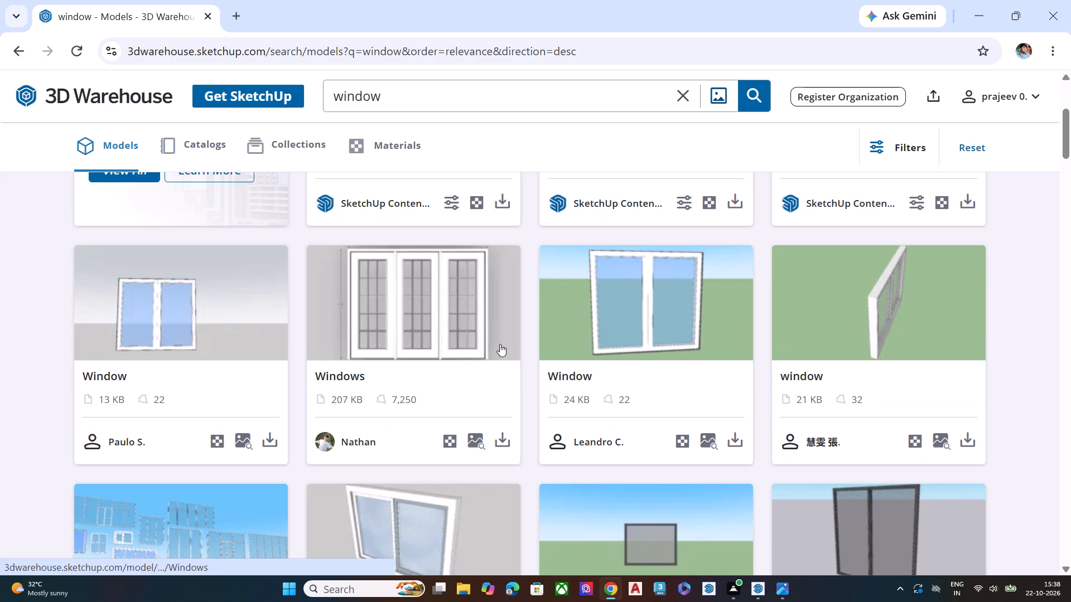
scroll(808, 345, "down", 4)
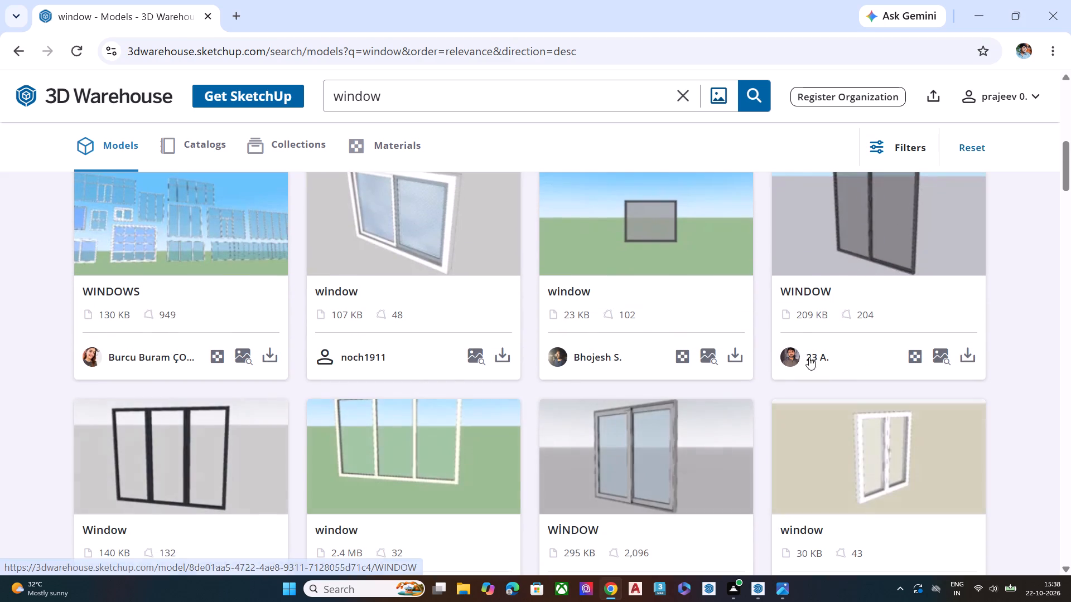
scroll(391, 421, "down", 4)
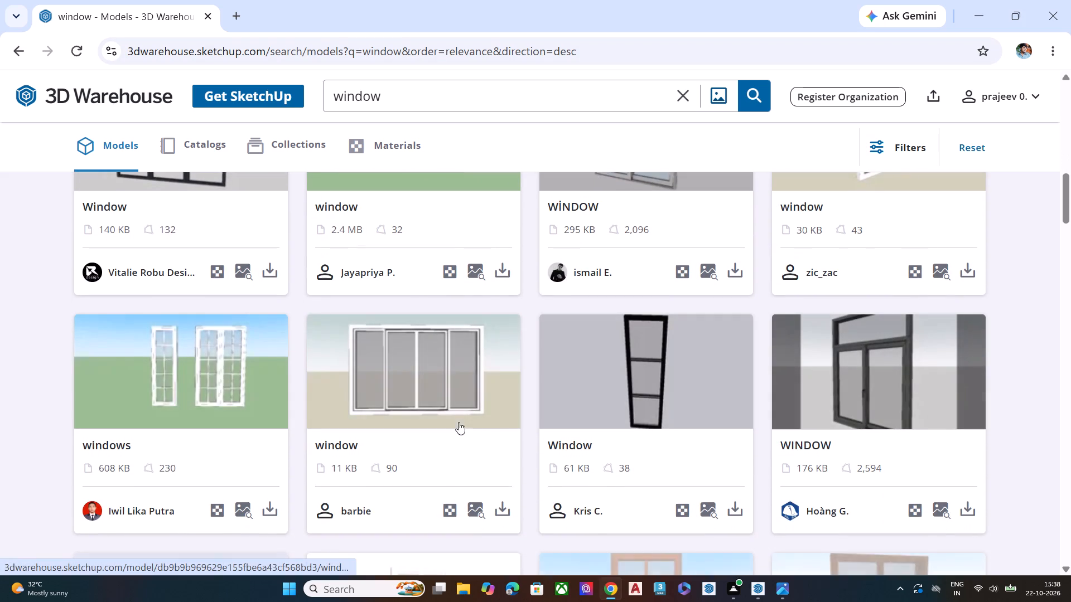
left_click(986, 14)
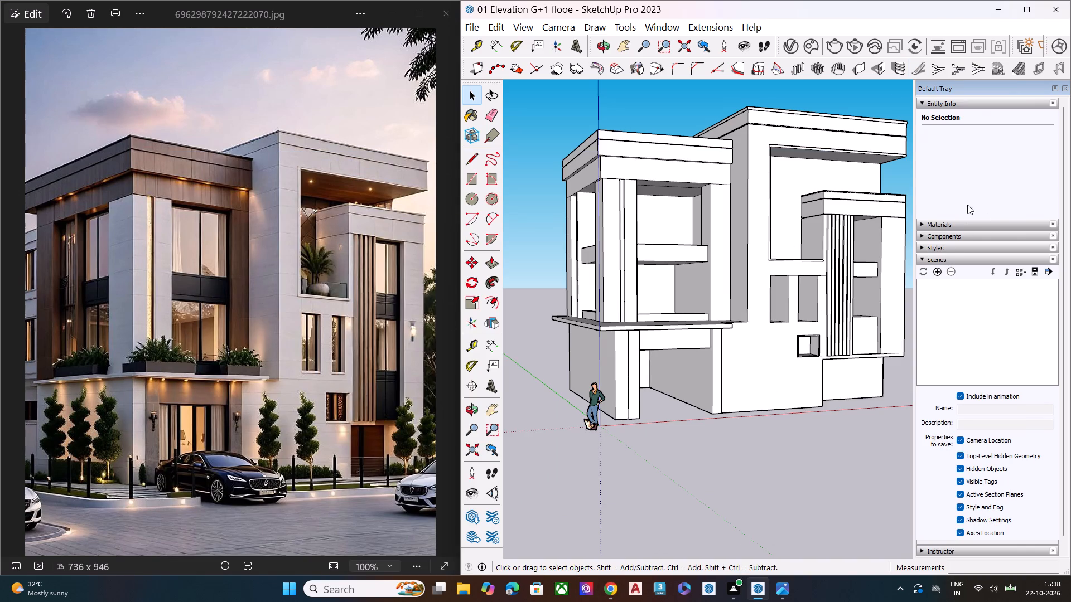
Choose the dark grey Color M07 from the Colors material collection for painting.
left_click(976, 105)
left_click(978, 116)
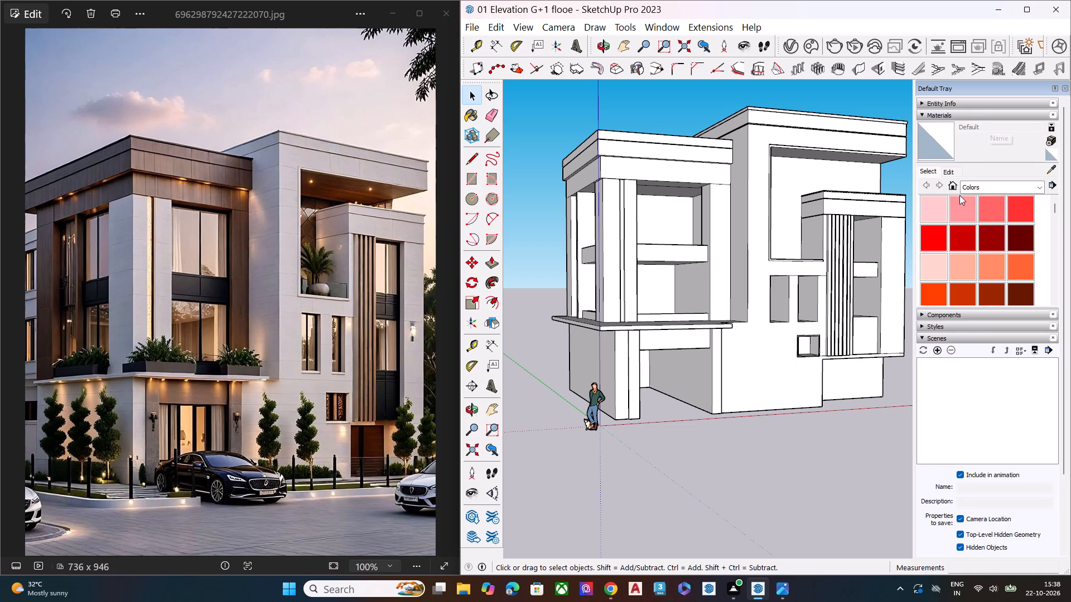
scroll(964, 234, "down", 16)
scroll(972, 252, "up", 2)
scroll(972, 252, "down", 2)
scroll(972, 252, "up", 1)
left_click(1019, 244)
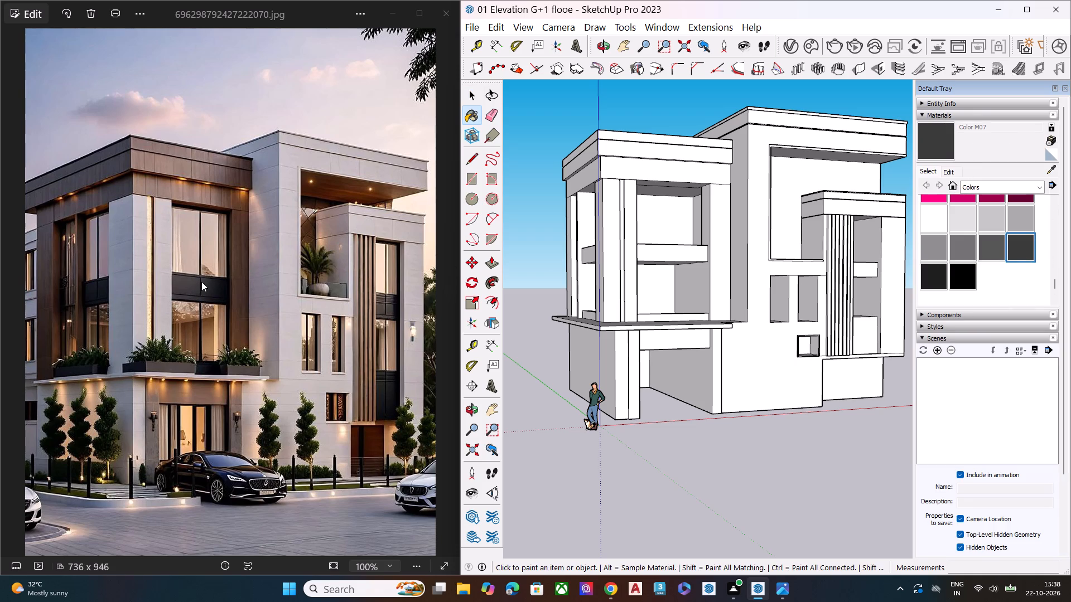
Examine the dark panel between the upper and lower front windows in the reference photo, and leave the Paint tool.
scroll(196, 288, "up", 19)
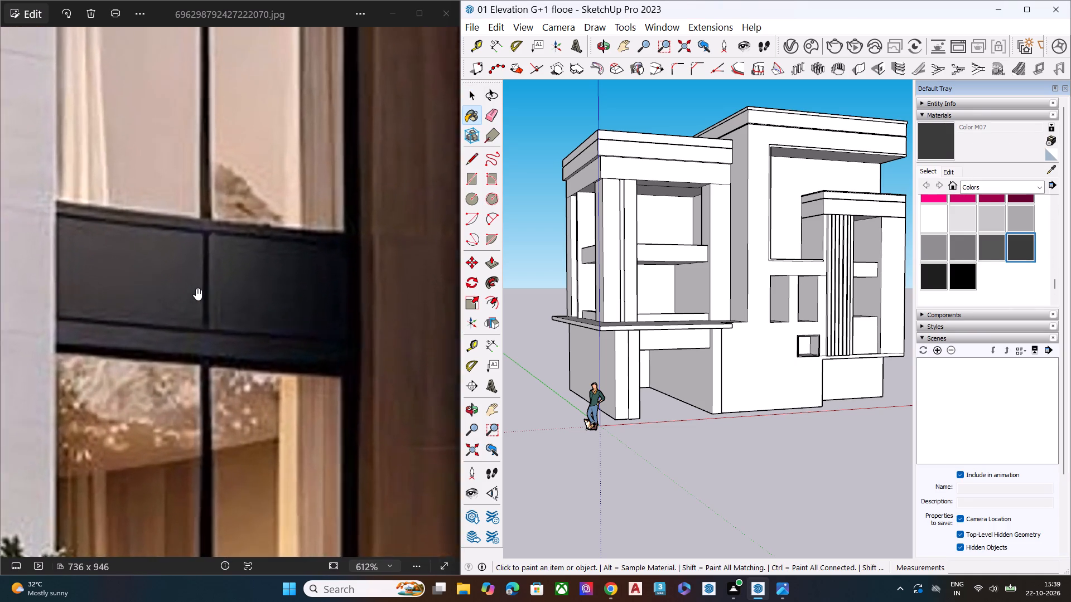
scroll(196, 288, "up", 9)
middle_click(196, 288)
scroll(196, 288, "down", 12)
key("space")
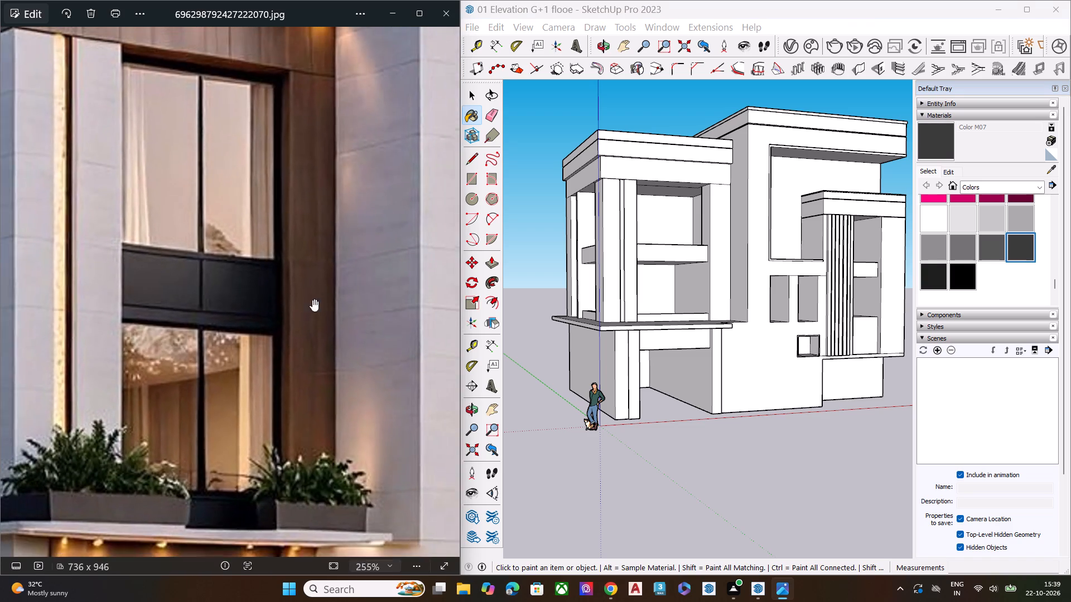
scroll(693, 285, "down", 12)
key("space")
scroll(678, 264, "up", 10)
key("space")
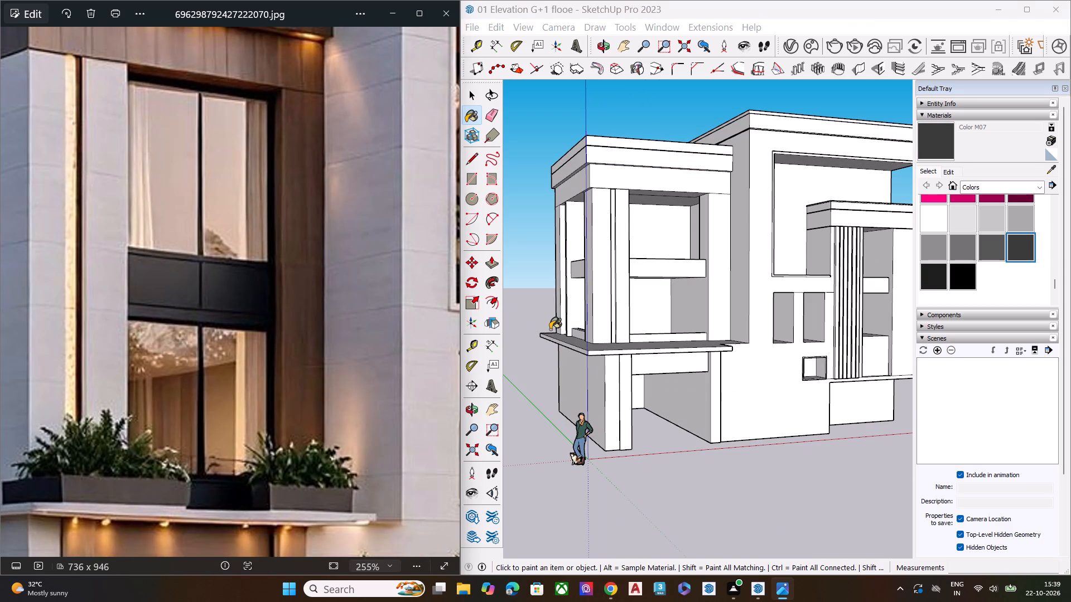
left_click(550, 329)
left_click(538, 298)
key("space")
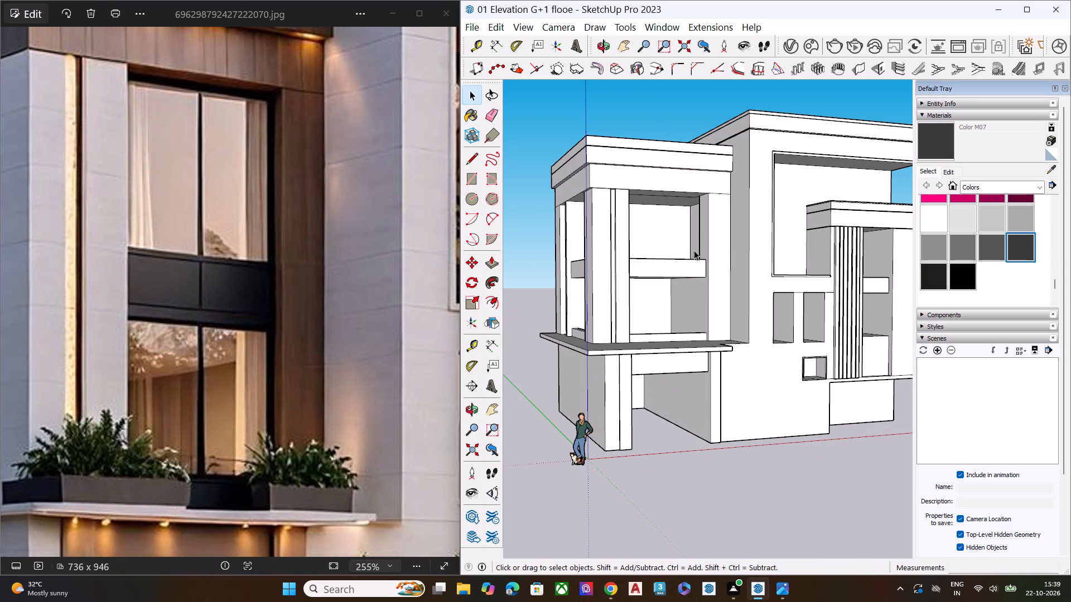
Offset the front face of the horizontal band between the upper and lower front window openings inward by about 3 1/8".
scroll(696, 248, "up", 7)
left_click(665, 286)
scroll(632, 285, "up", 1)
middle_click_drag(632, 285, 637, 303)
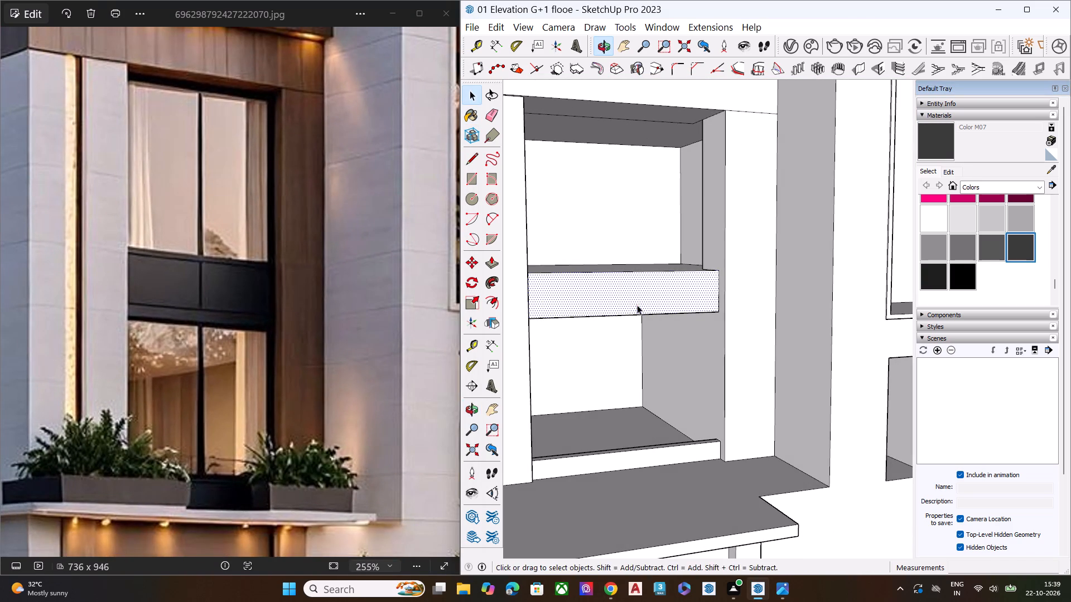
key("f")
left_click(616, 292)
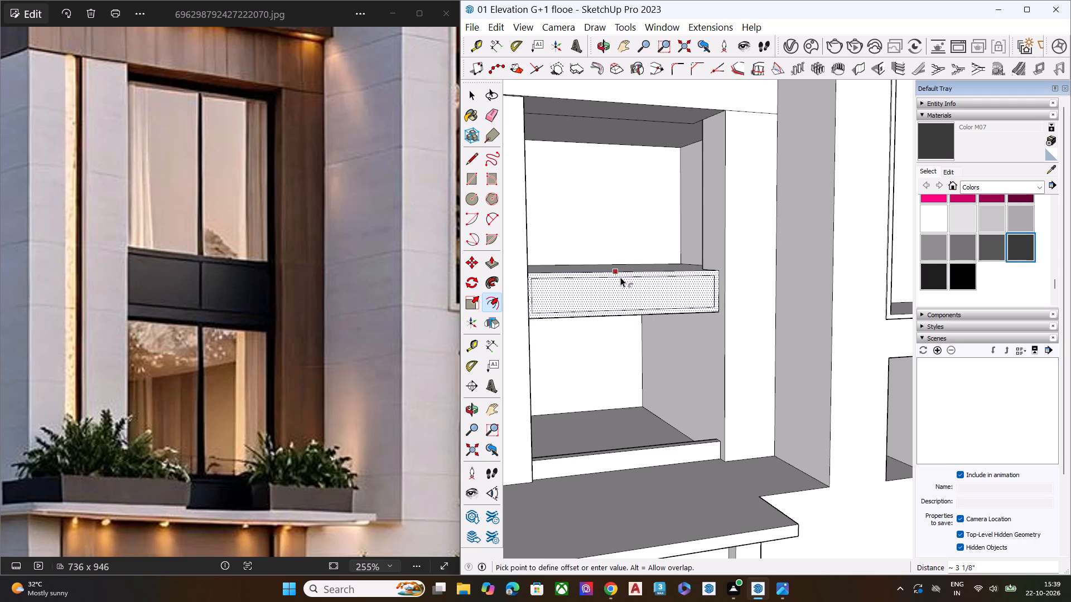
left_click(620, 277)
key("space")
scroll(631, 289, "up", 5)
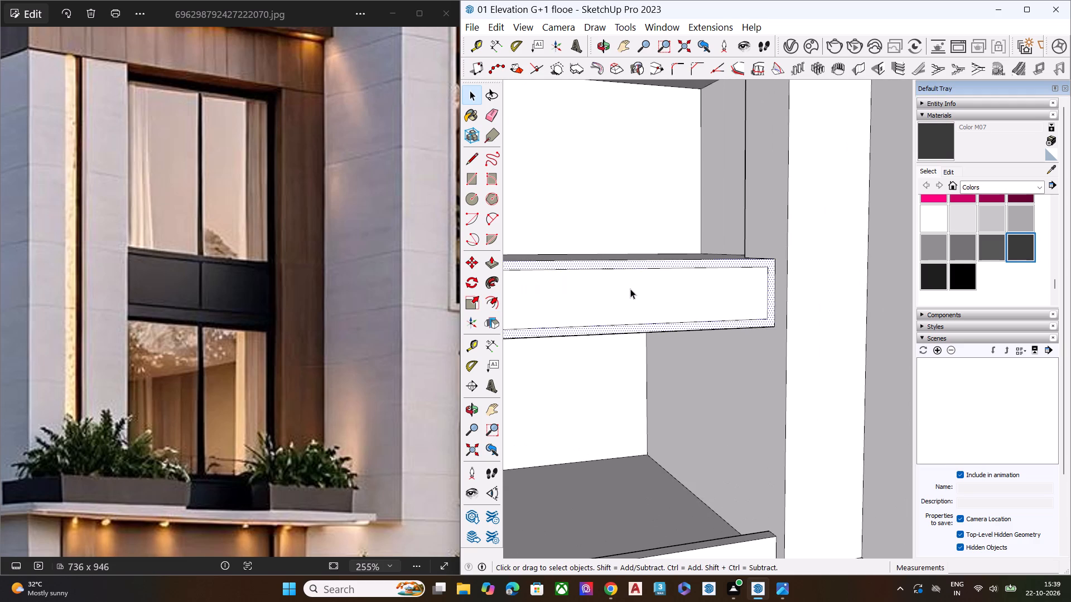
key("l")
key("space")
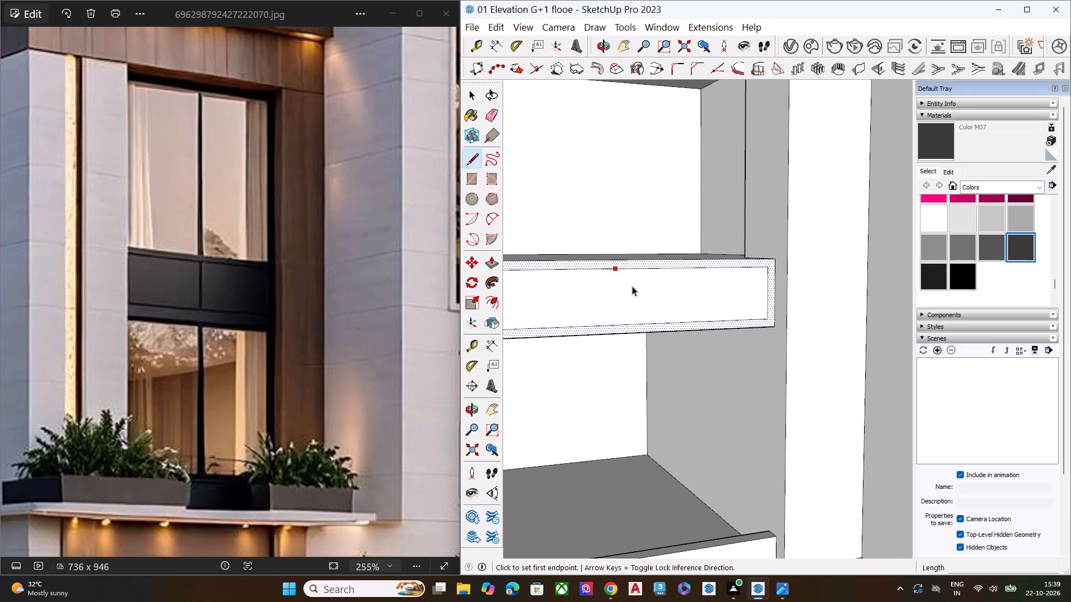
scroll(667, 311, "down", 6)
scroll(676, 313, "up", 1)
scroll(678, 314, "down", 5)
scroll(712, 309, "up", 1)
scroll(712, 309, "down", 8)
left_click(675, 507)
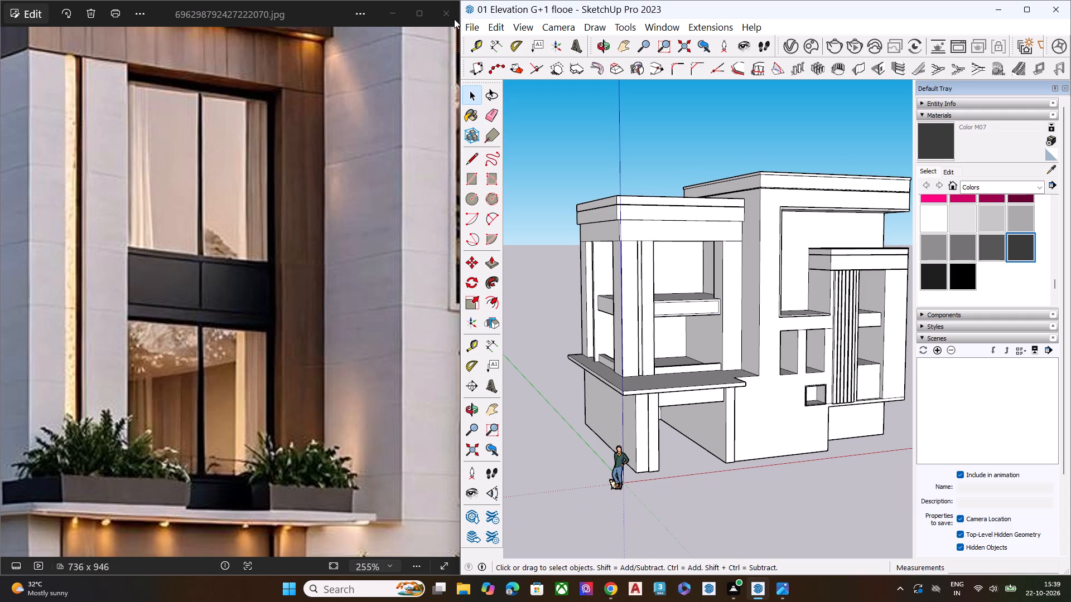
Start a file import and look through the Downloads folder for a suitable two-panel black-framed window model.
left_click(475, 31)
left_click(518, 263)
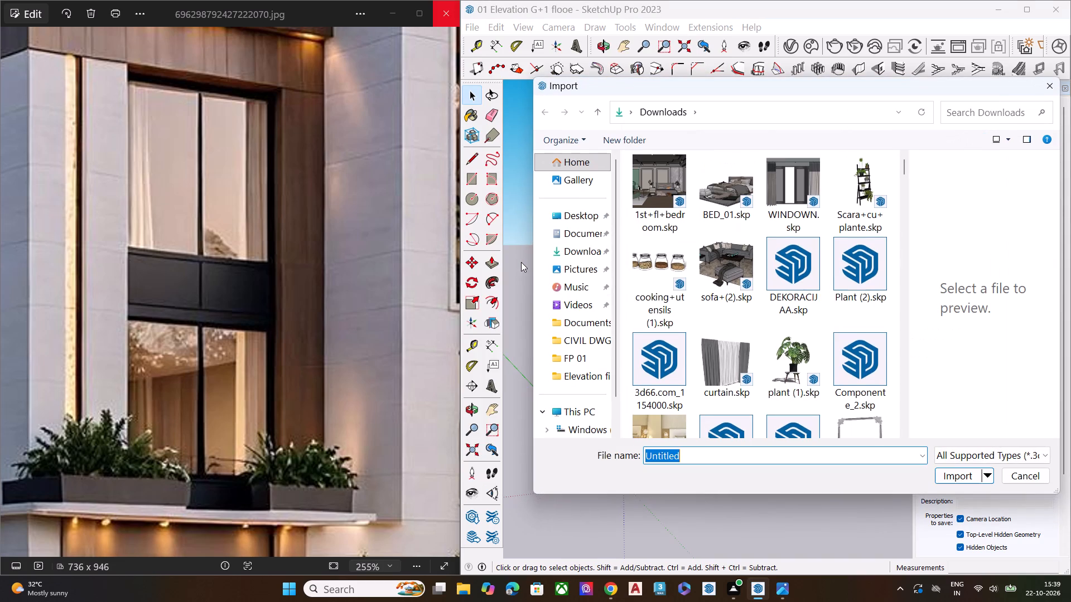
scroll(754, 309, "down", 5)
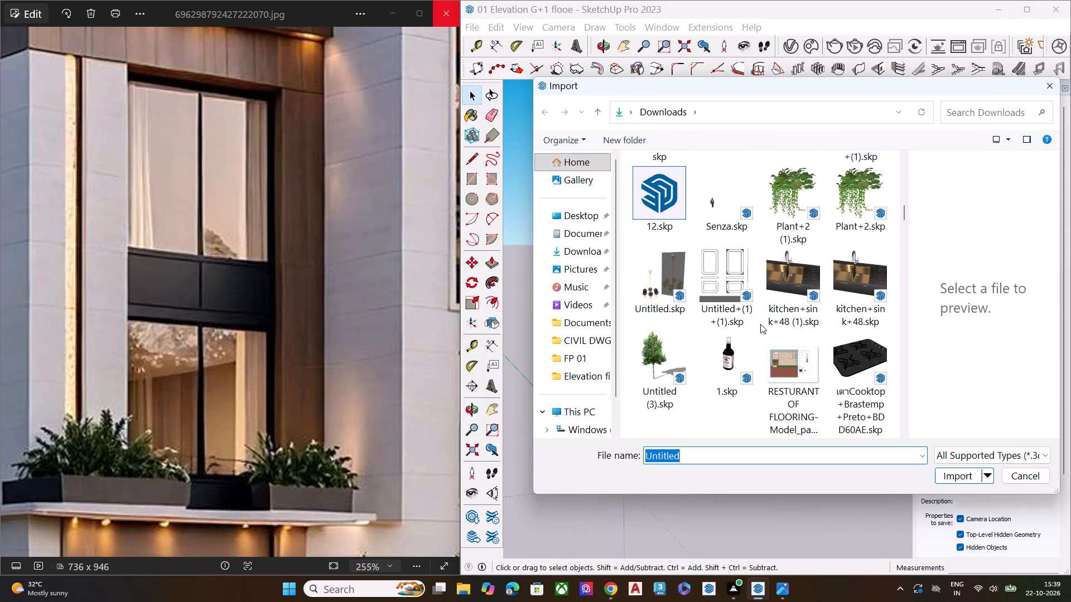
scroll(760, 324, "down", 3)
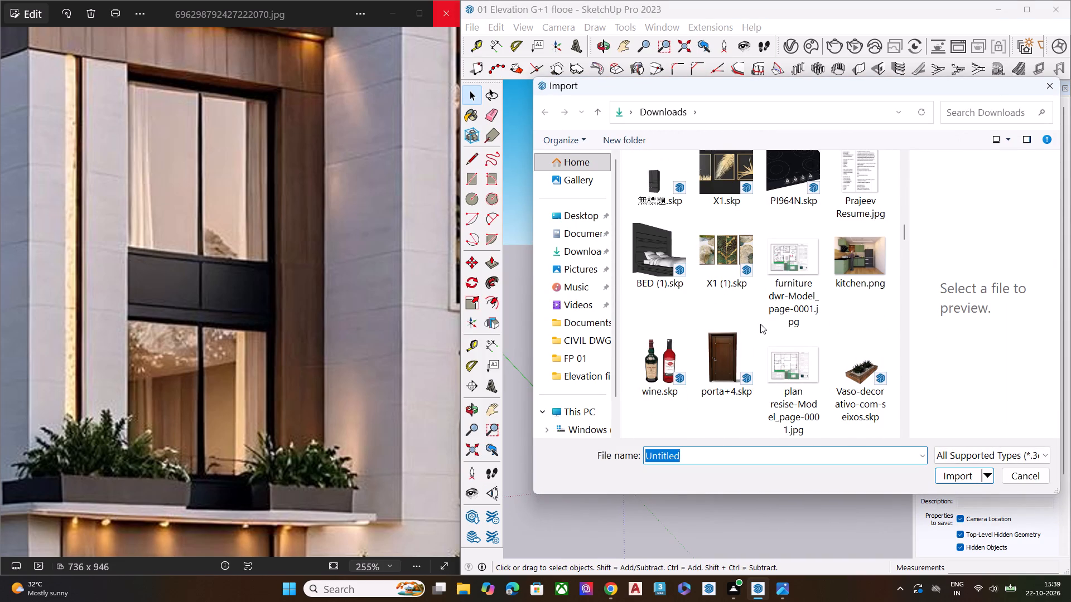
scroll(760, 324, "down", 1)
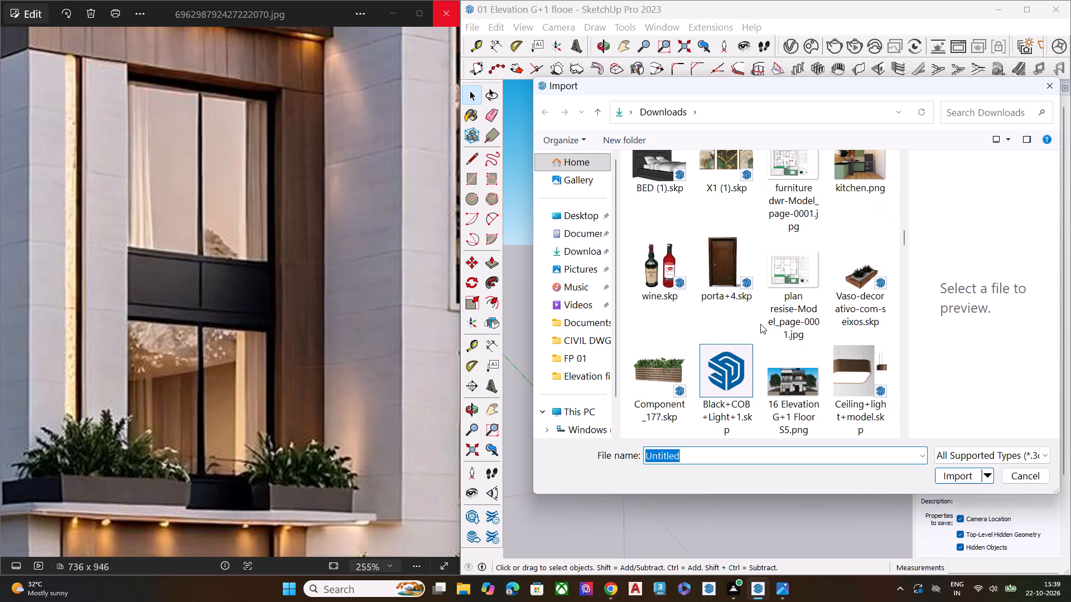
scroll(761, 338, "down", 3)
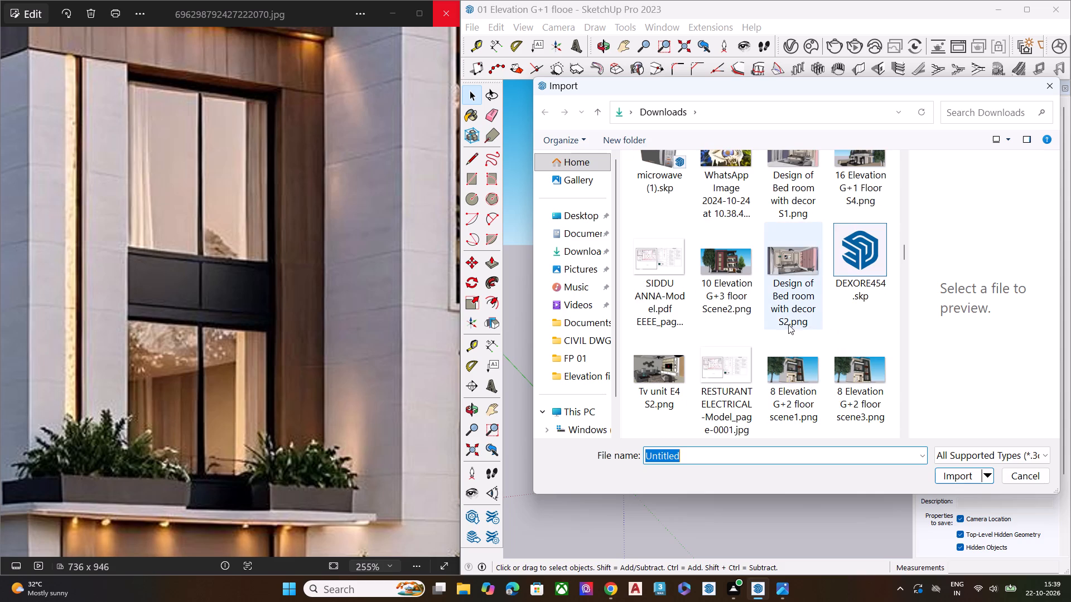
scroll(789, 325, "down", 3)
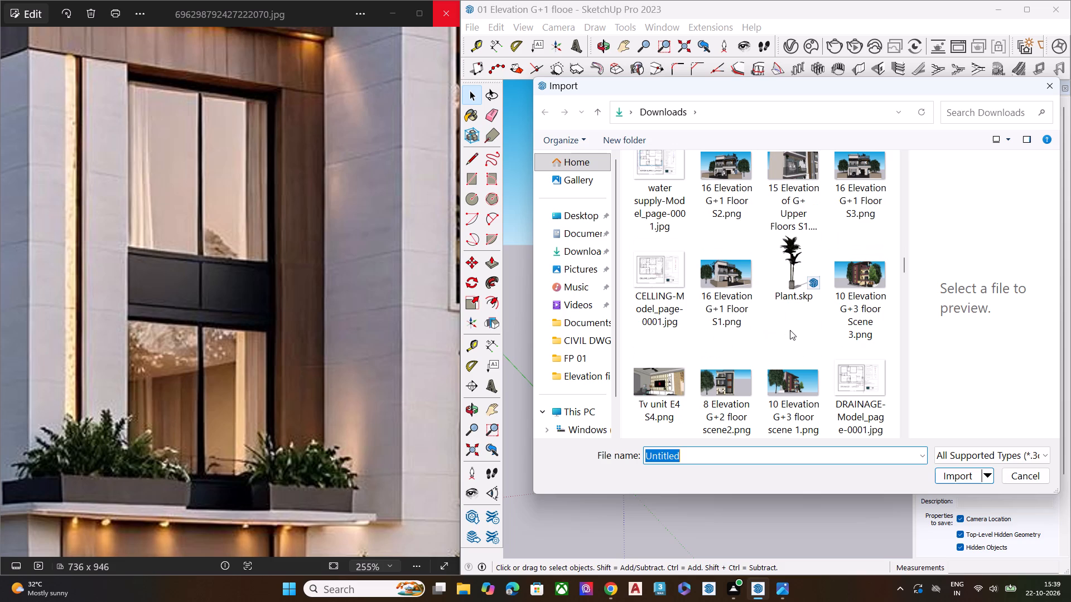
scroll(790, 330, "down", 1)
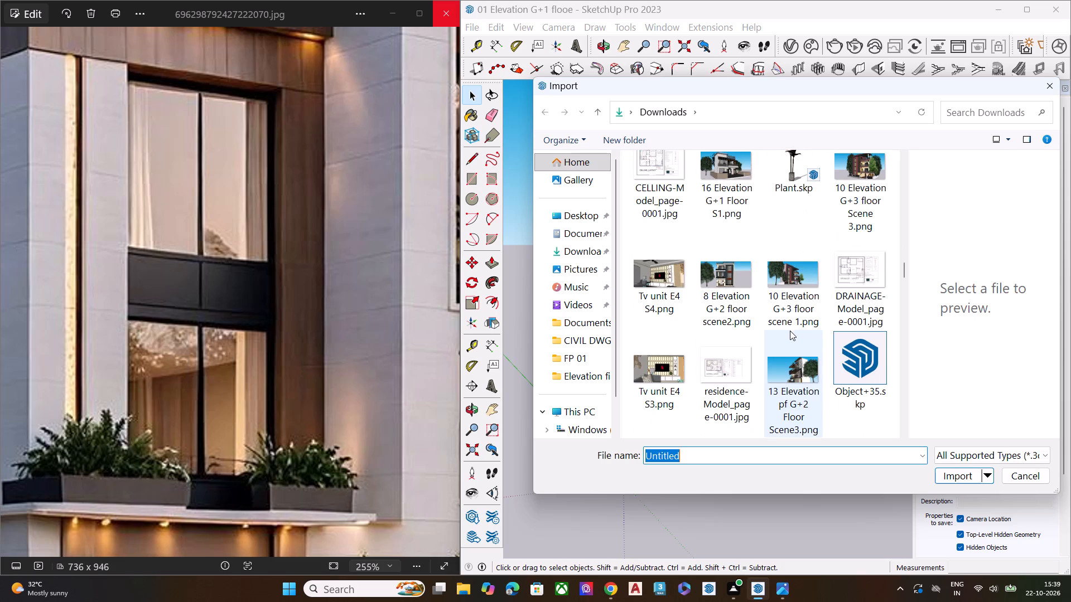
scroll(790, 331, "down", 2)
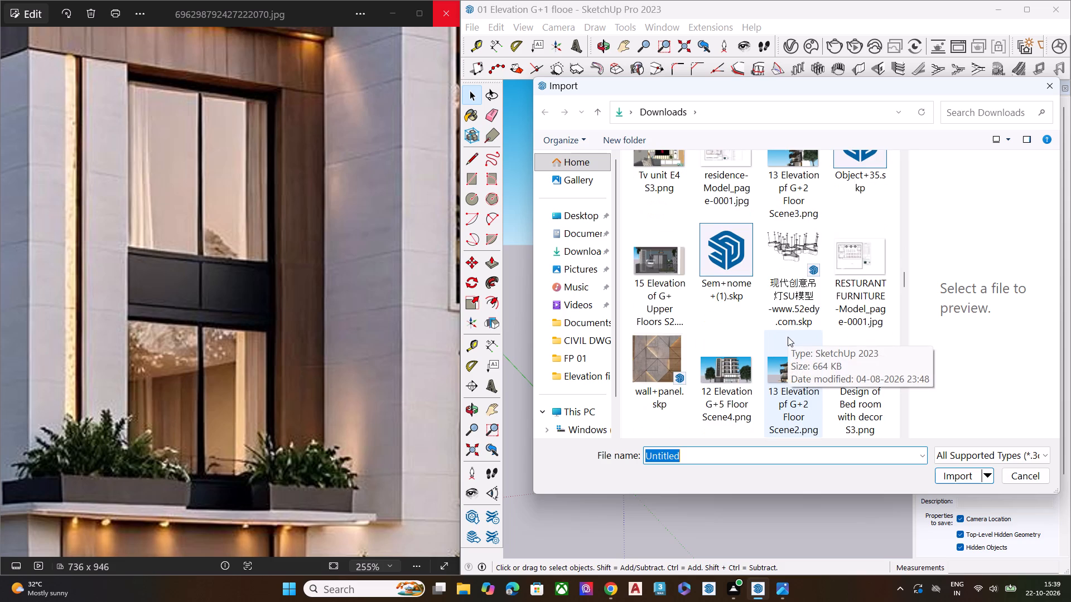
scroll(788, 337, "down", 5)
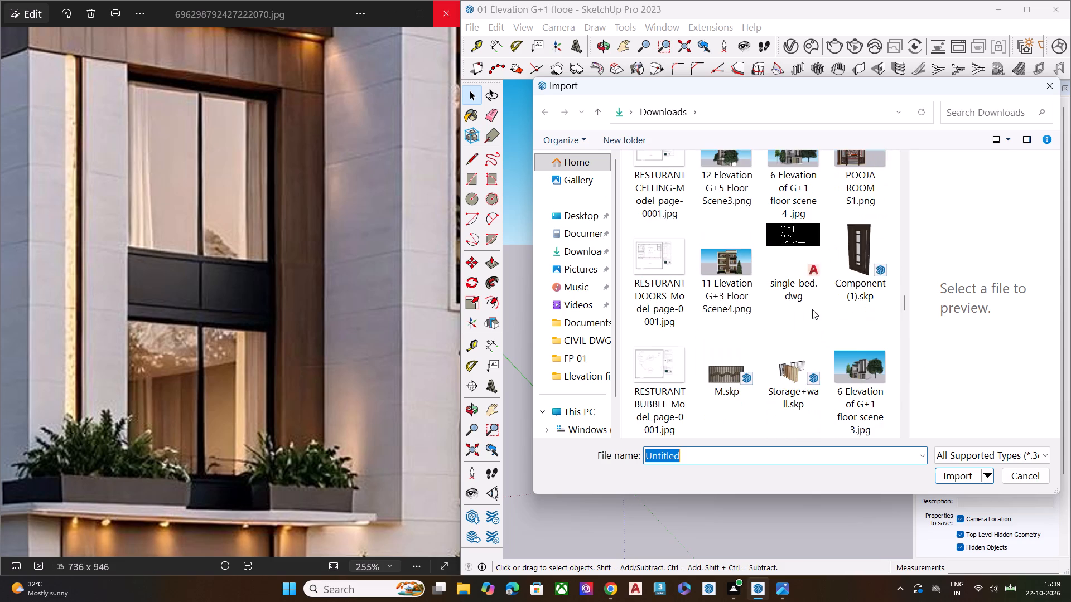
scroll(812, 310, "down", 2)
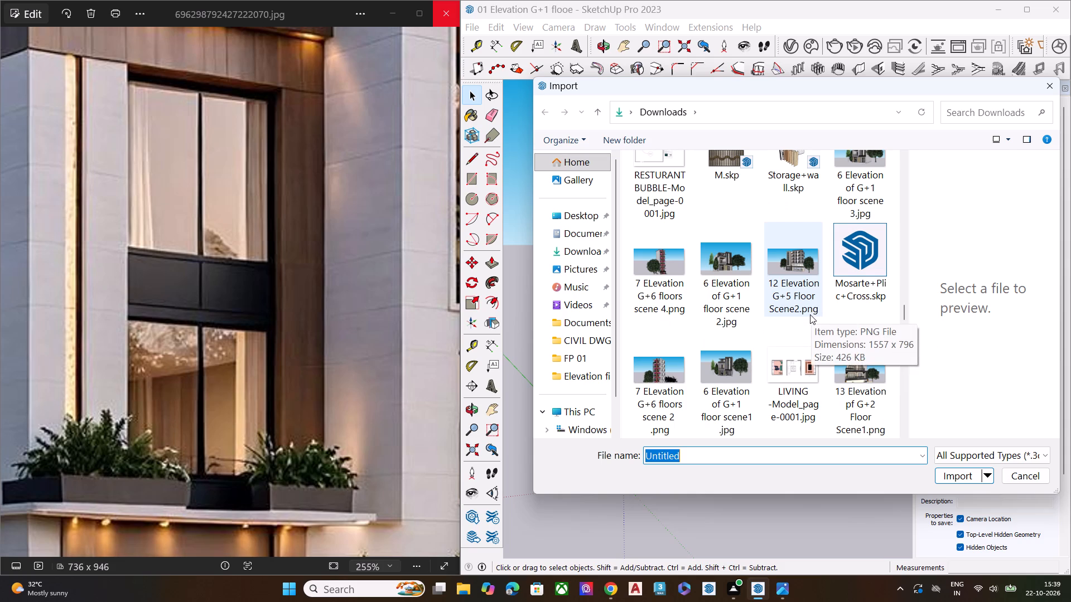
scroll(809, 315, "down", 3)
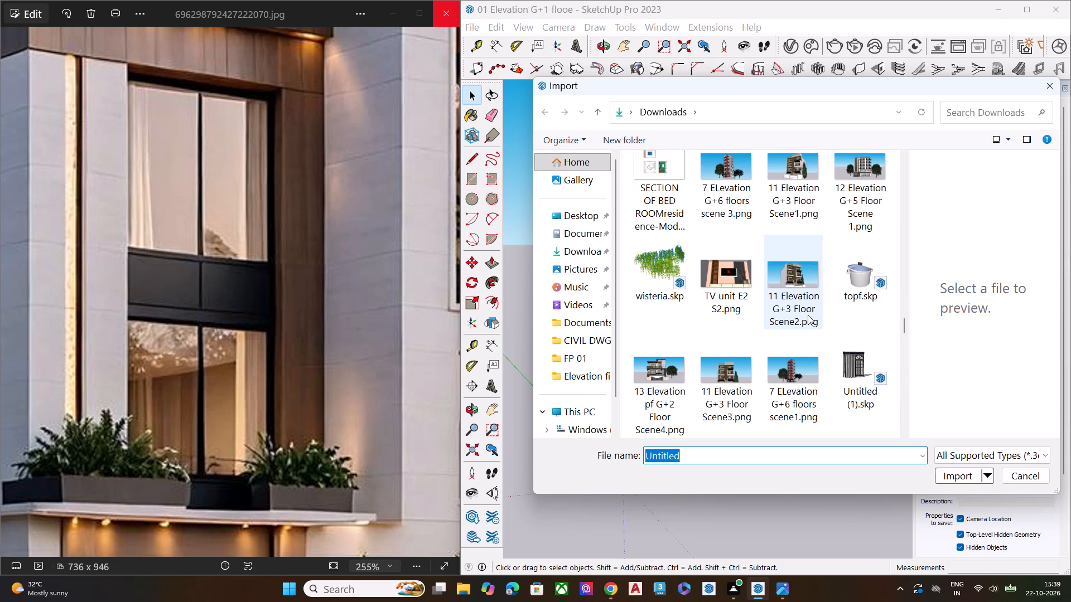
scroll(808, 315, "down", 2)
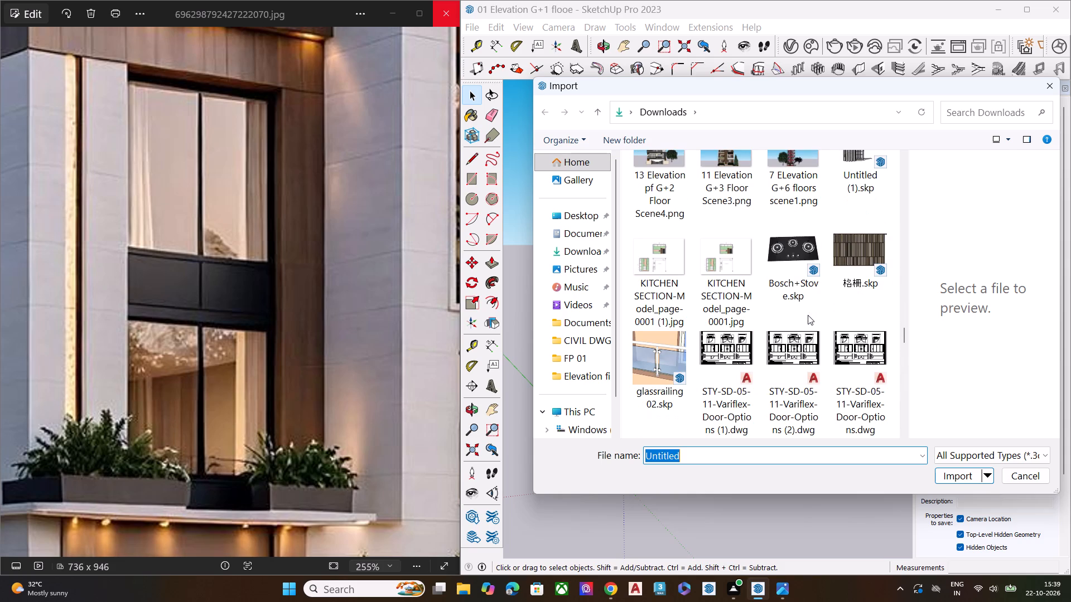
scroll(808, 315, "down", 6)
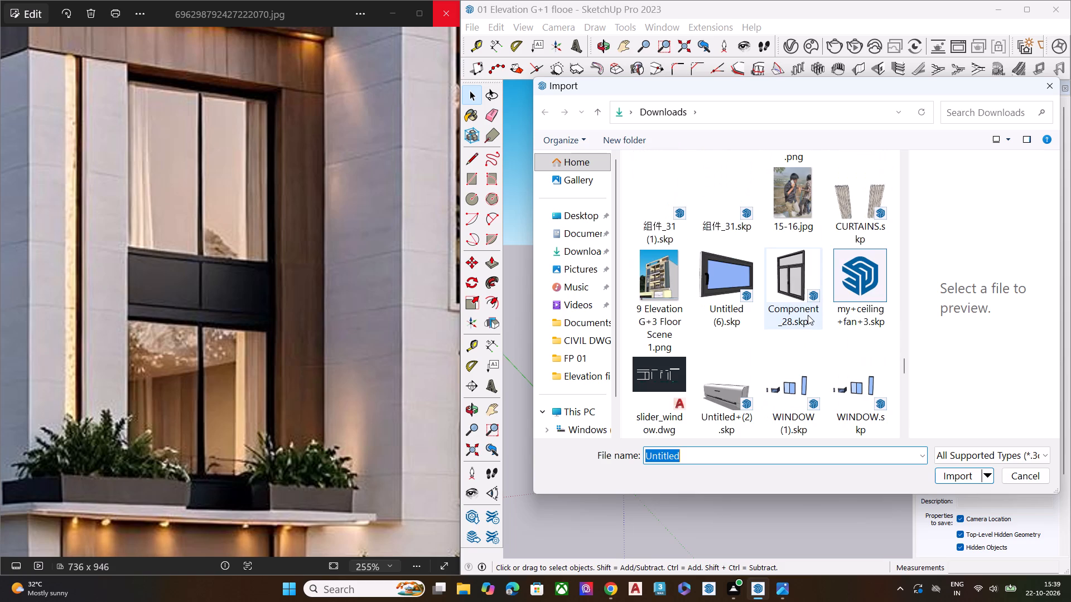
scroll(808, 315, "down", 4)
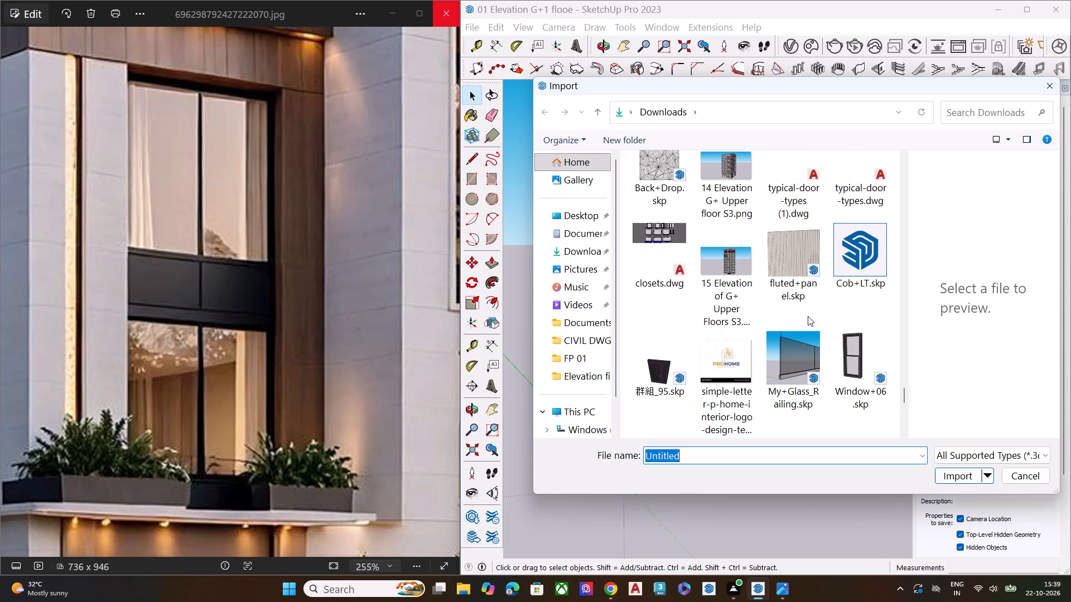
scroll(814, 327, "down", 3)
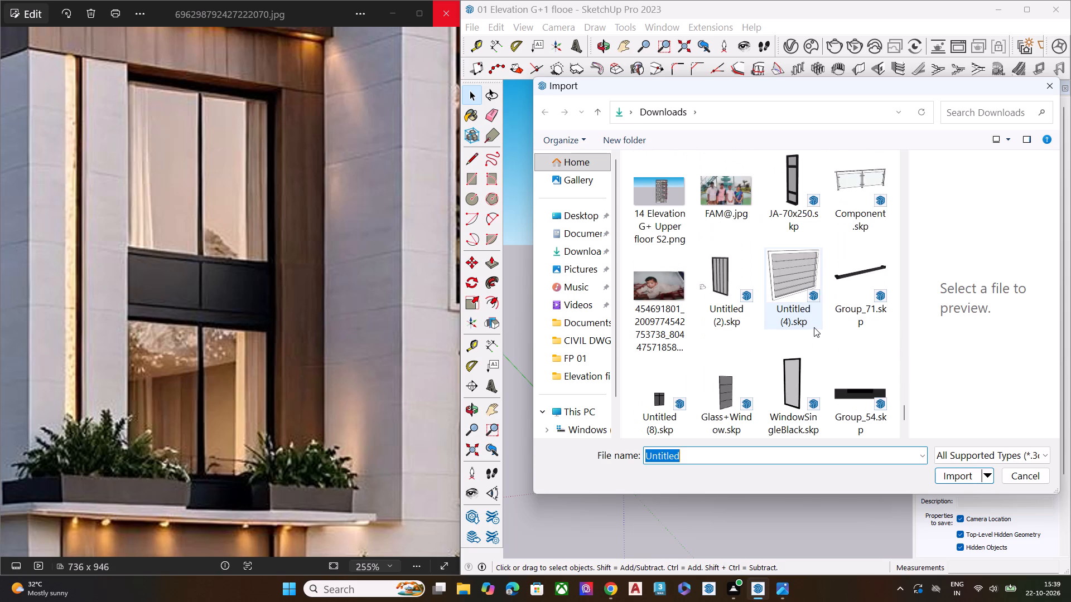
scroll(814, 327, "down", 1)
scroll(814, 327, "up", 1)
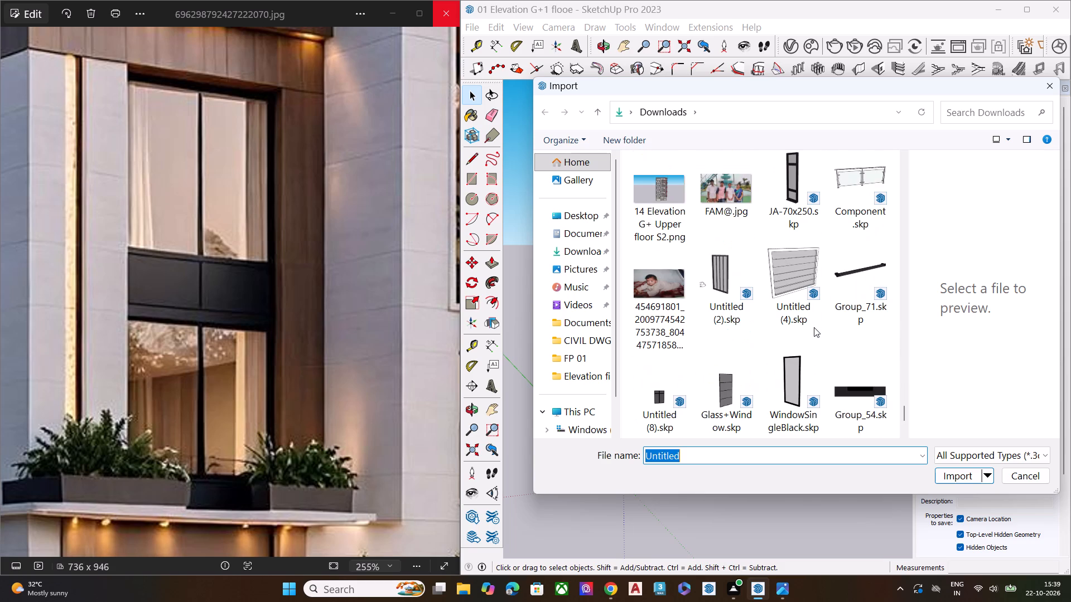
scroll(814, 327, "up", 4)
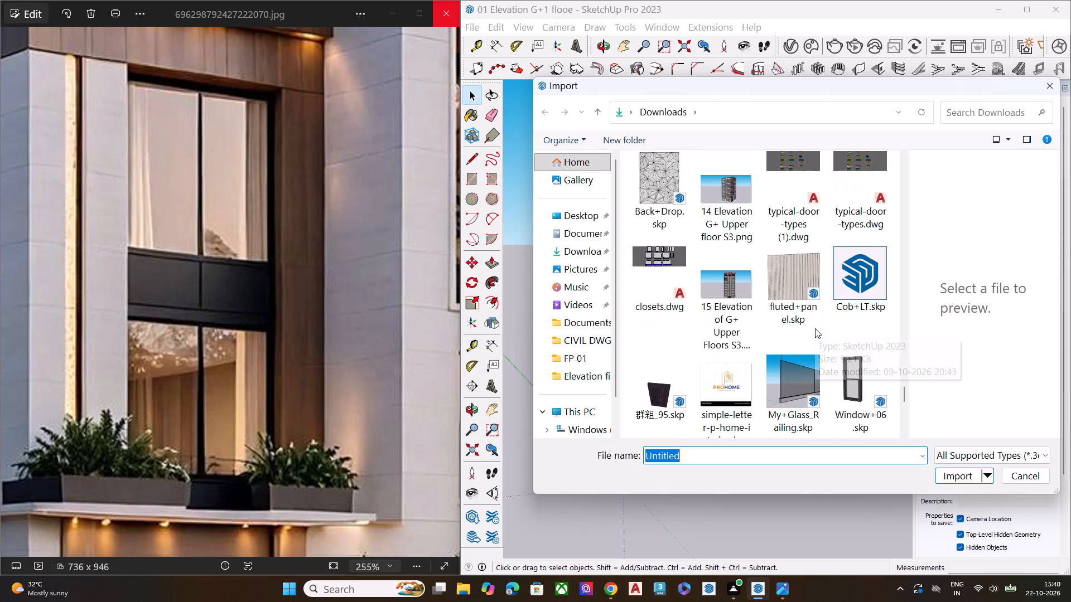
scroll(815, 328, "up", 4)
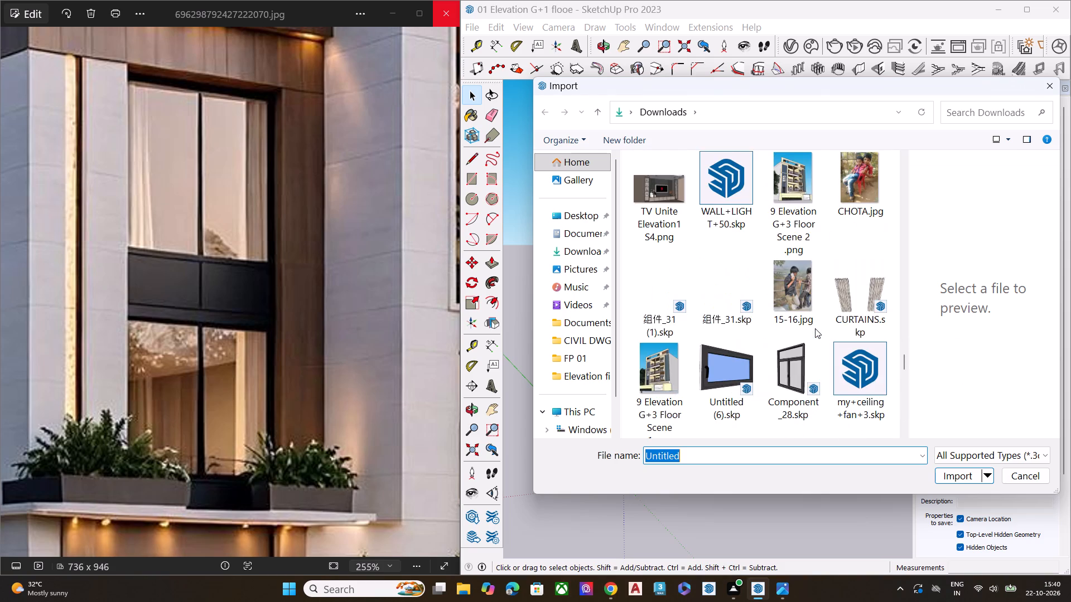
scroll(815, 328, "up", 5)
scroll(815, 328, "down", 3)
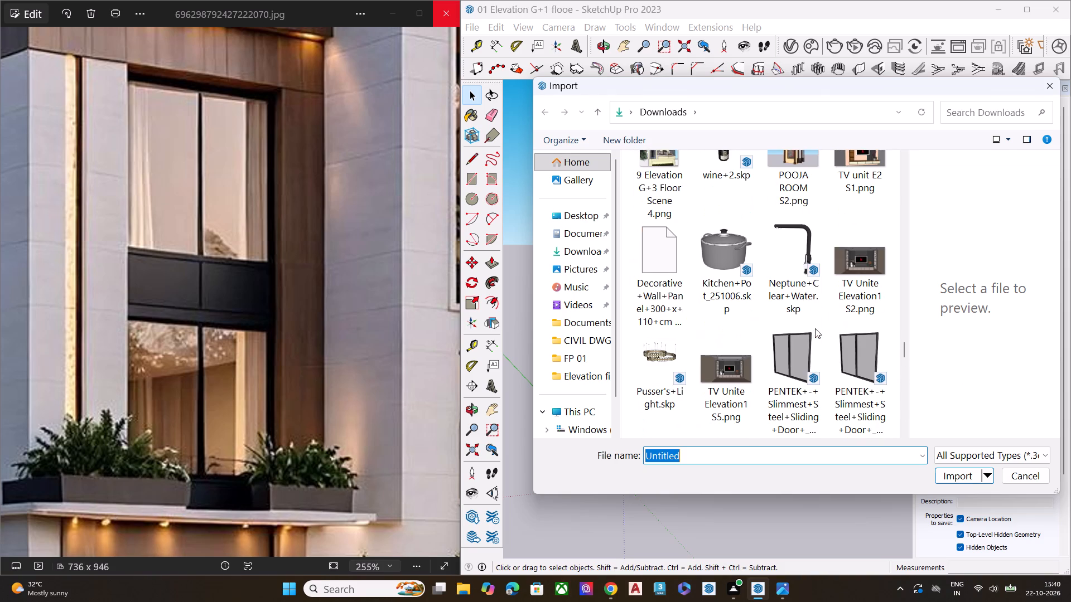
Import PENTEK Slimmest Steel Sliding Door Window_1 (1).skp and place it at the upper front opening's lower corner, above the offset band.
left_click(800, 347)
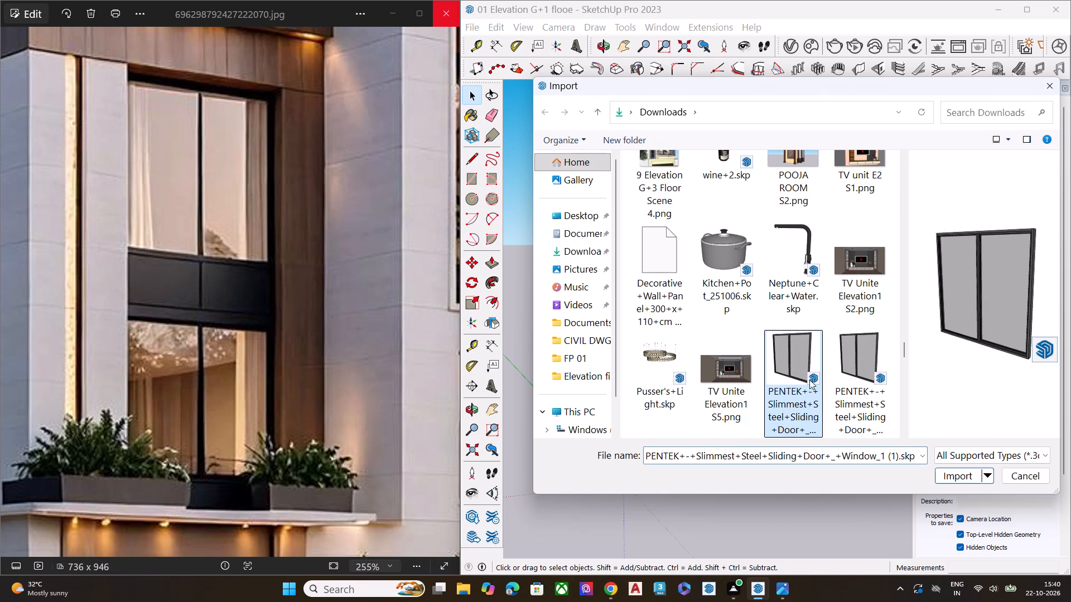
left_click(945, 477)
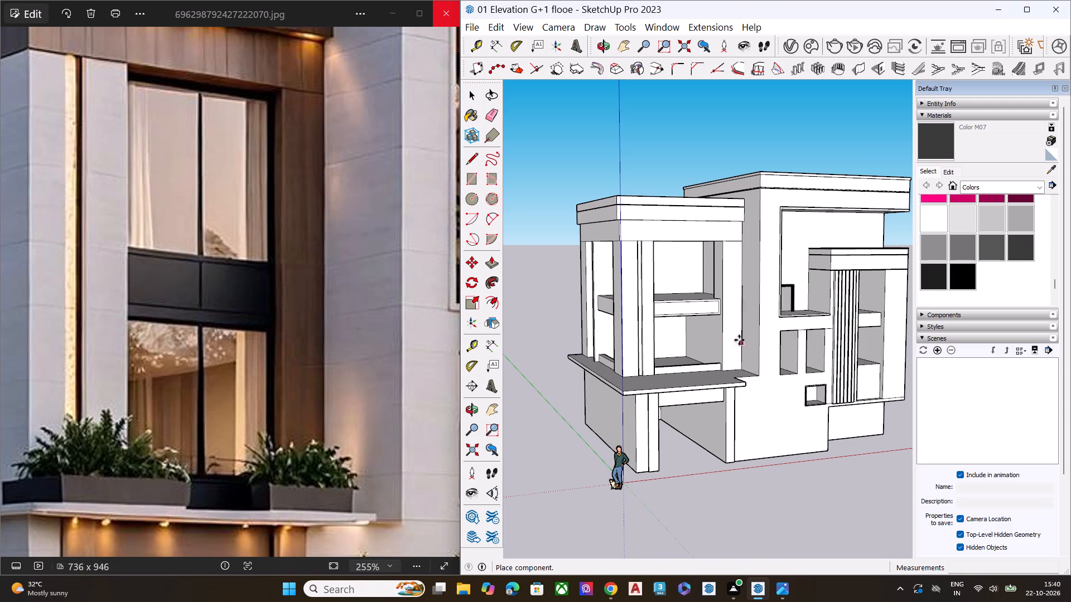
middle_click_drag(686, 310, 803, 487)
scroll(745, 382, "up", 8)
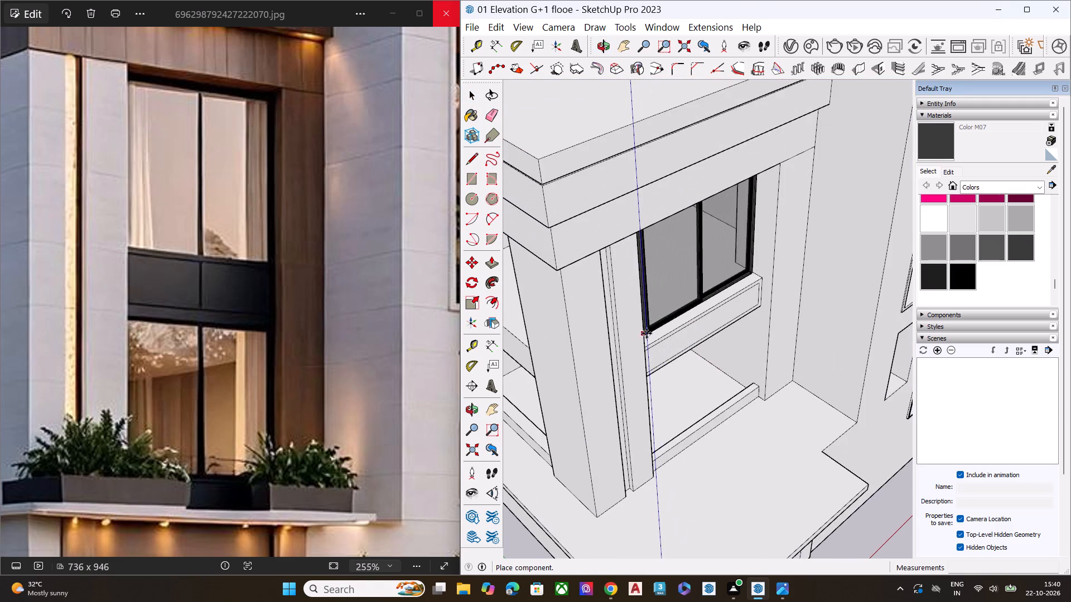
scroll(647, 333, "up", 12)
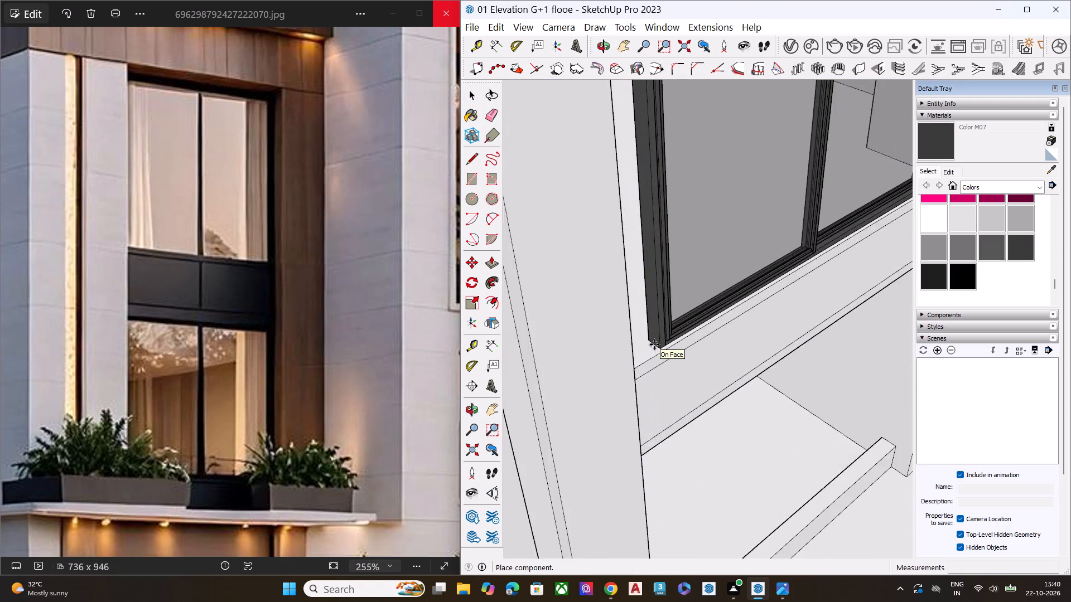
middle_click_drag(648, 353, 543, 374)
scroll(542, 372, "up", 3)
left_click(514, 356)
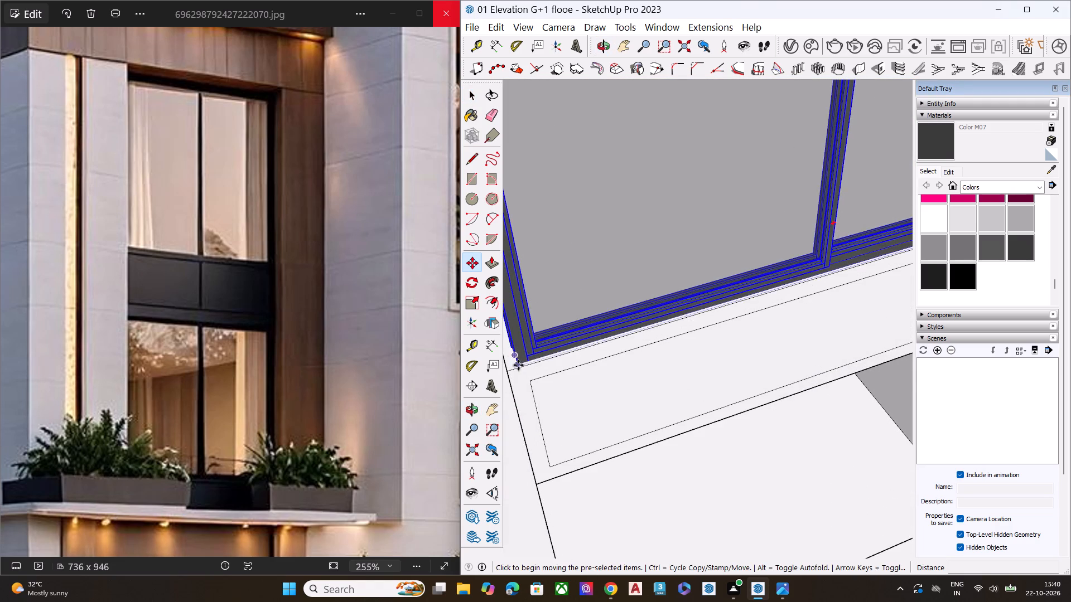
Move the imported window by its lower corner onto the front corner of the band, flush with the upper opening's side.
scroll(518, 366, "up", 1)
scroll(518, 366, "down", 1)
scroll(518, 366, "up", 3)
scroll(518, 366, "down", 1)
scroll(518, 366, "up", 1)
middle_click_drag(528, 344, 514, 231)
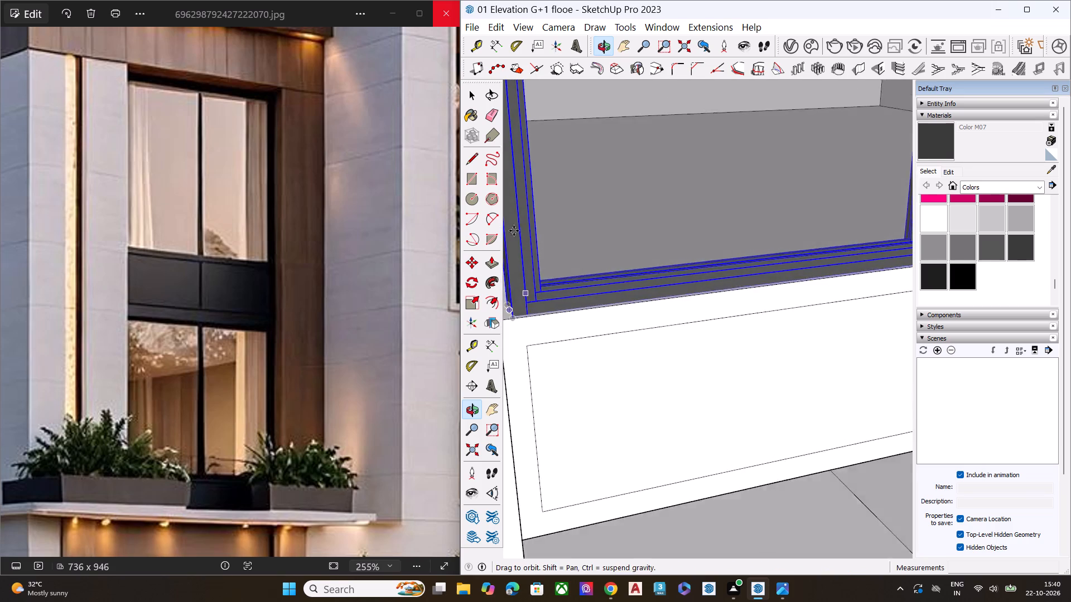
scroll(517, 232, "up", 1)
scroll(670, 273, "down", 8)
middle_click_drag(712, 336, 587, 338)
scroll(581, 320, "up", 8)
scroll(641, 287, "up", 4)
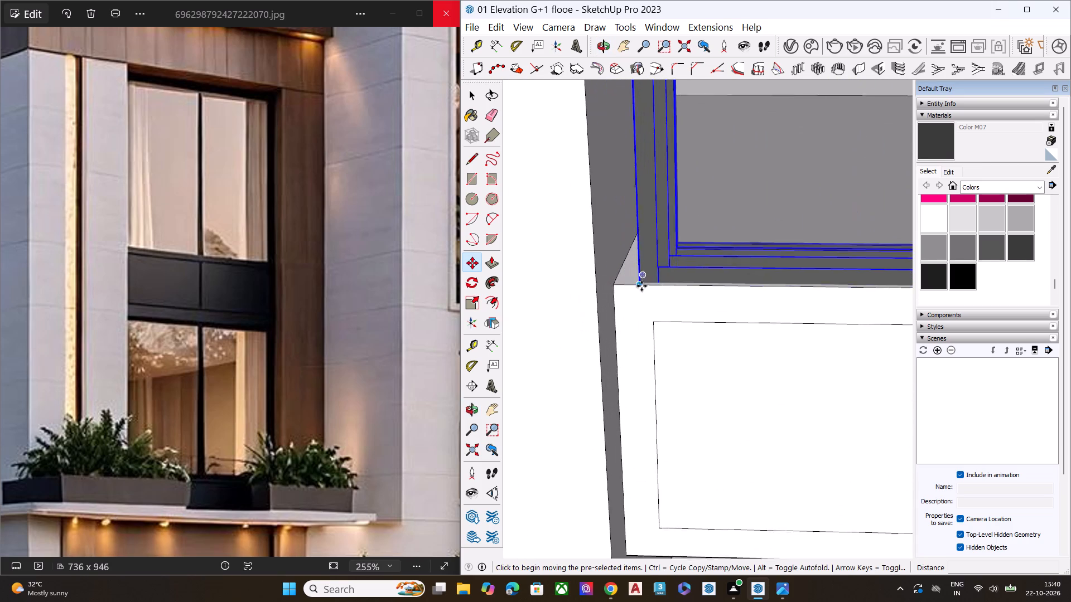
scroll(641, 286, "up", 4)
scroll(648, 273, "down", 1)
scroll(648, 273, "up", 2)
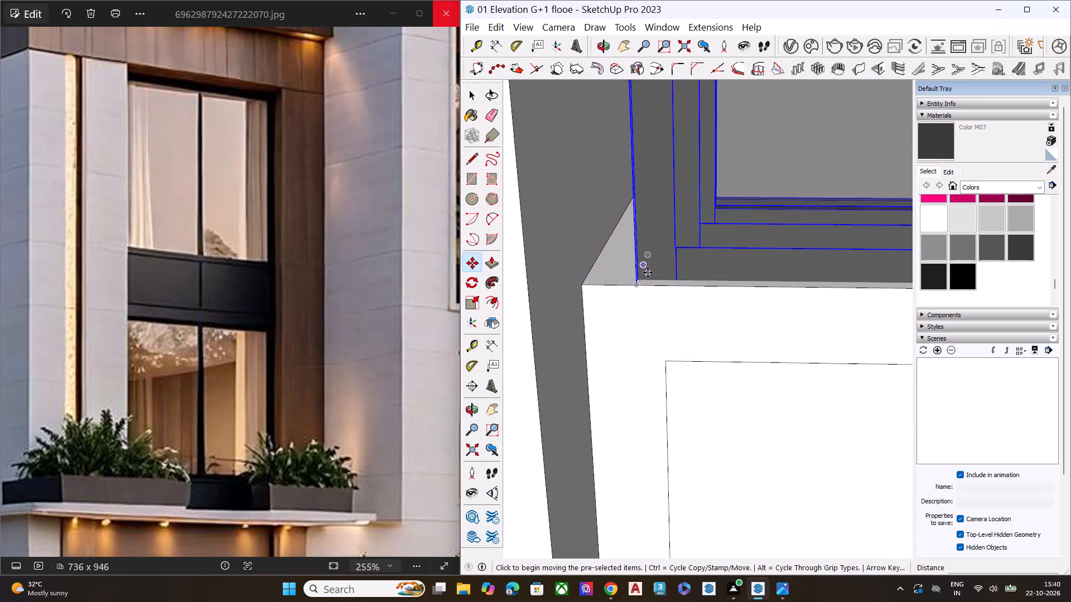
scroll(648, 273, "up", 4)
middle_click_drag(644, 279, 632, 398)
scroll(639, 351, "up", 1)
scroll(638, 272, "up", 4)
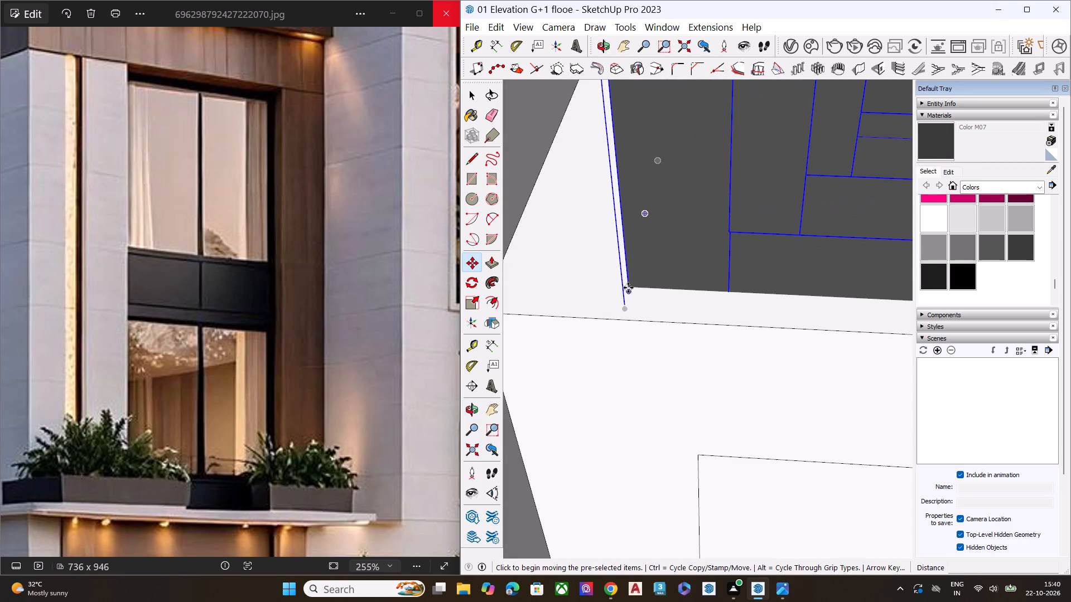
left_click(629, 288)
scroll(638, 273, "down", 6)
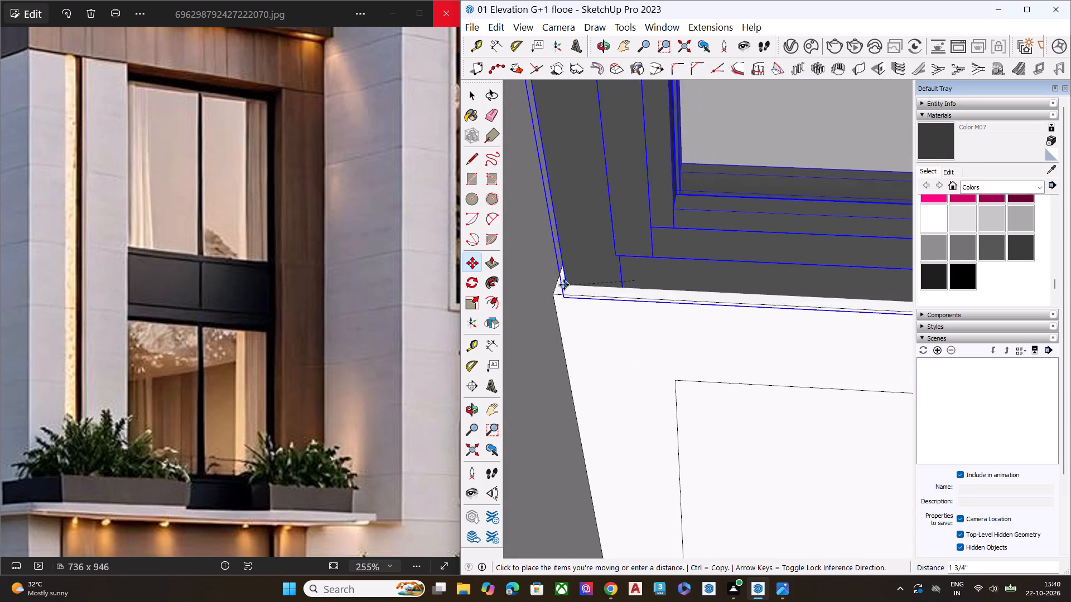
left_click(553, 292)
Scale the window model vertically so its top frame meets the underside of the upper front opening.
scroll(634, 268, "down", 4)
scroll(634, 268, "up", 1)
scroll(634, 268, "down", 4)
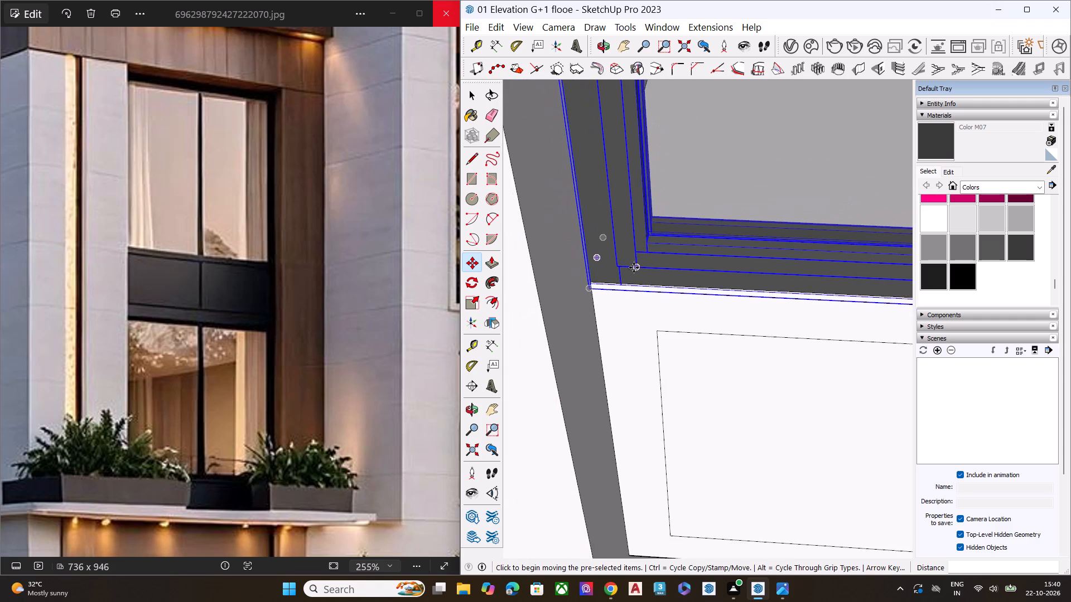
scroll(634, 268, "down", 19)
scroll(635, 287, "down", 6)
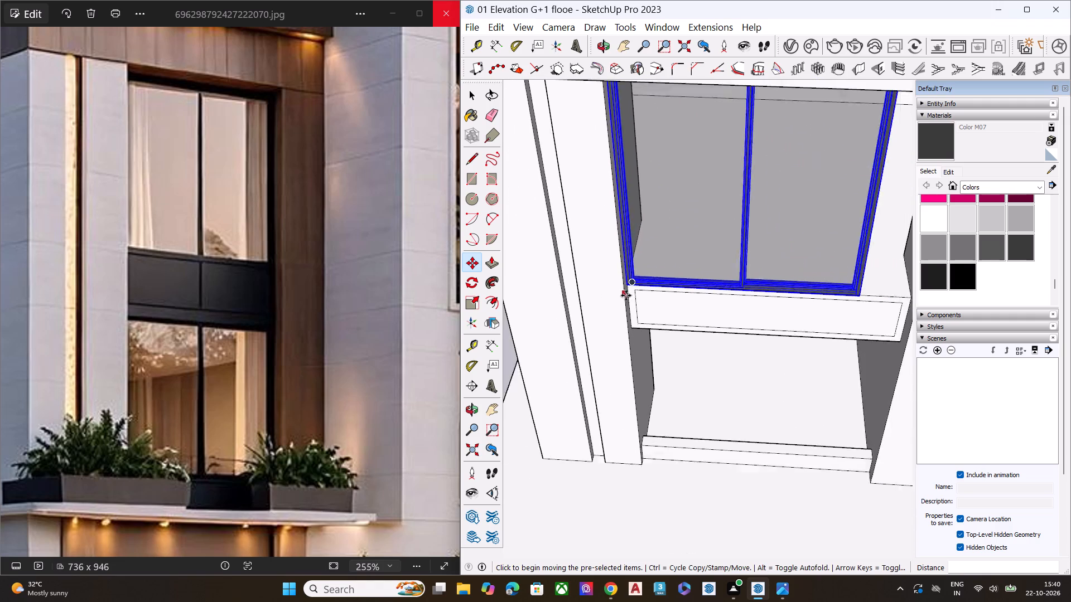
scroll(626, 295, "down", 5)
scroll(625, 297, "up", 1)
scroll(625, 298, "down", 6)
middle_click_drag(688, 300, 759, 184)
scroll(711, 269, "up", 1)
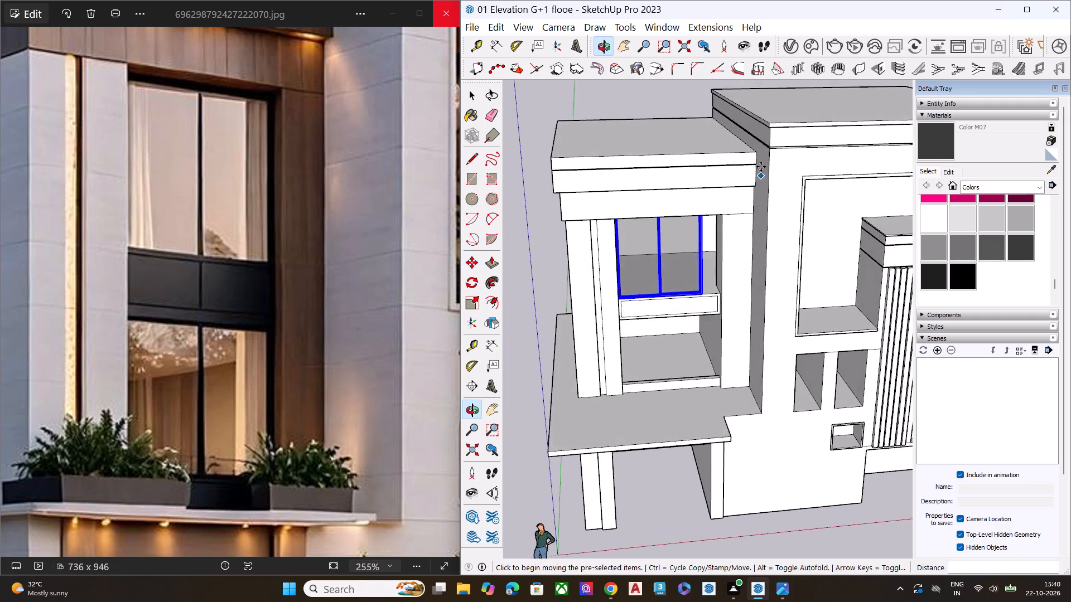
middle_click_drag(761, 157, 755, 119)
scroll(677, 211, "up", 3)
scroll(662, 226, "down", 2)
scroll(660, 229, "up", 2)
middle_click_drag(652, 225, 668, 140)
scroll(566, 208, "up", 1)
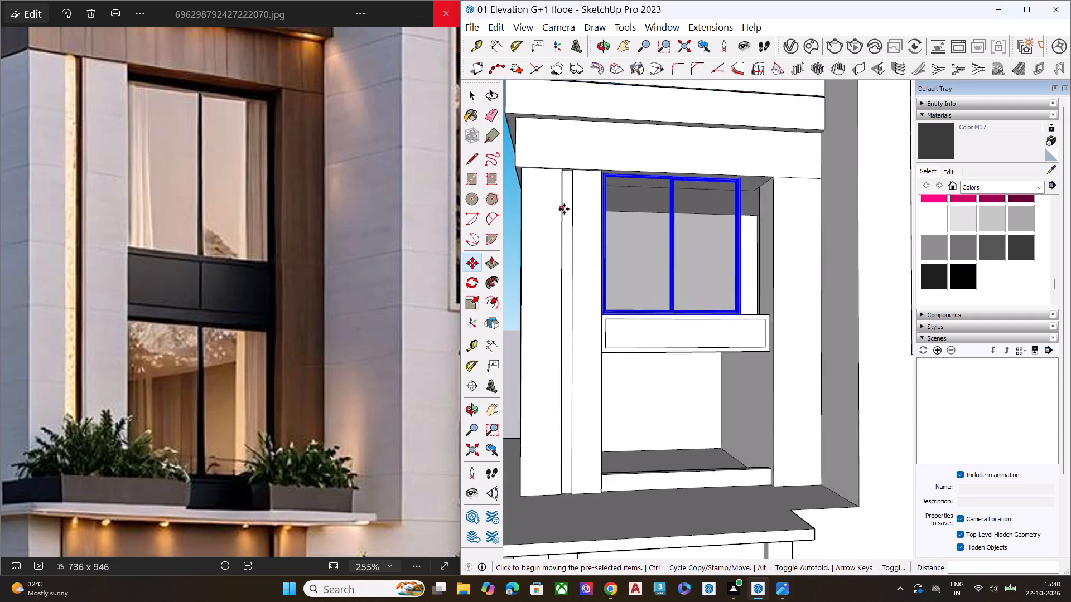
scroll(564, 209, "up", 1)
scroll(623, 252, "down", 7)
key("space")
left_click(522, 262)
scroll(673, 235, "up", 9)
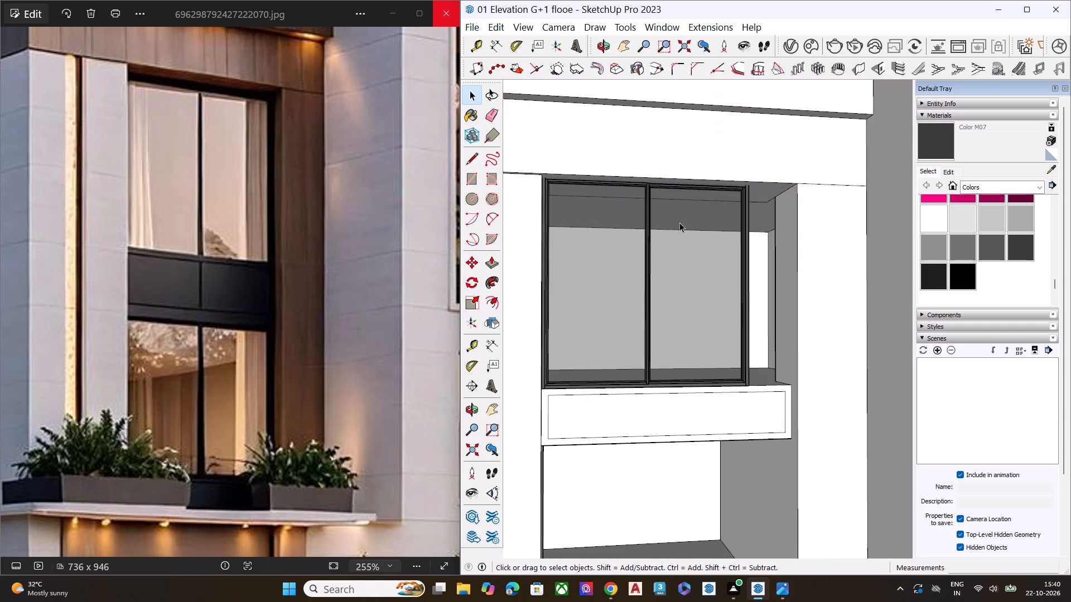
scroll(733, 188, "up", 5)
scroll(736, 186, "down", 3)
scroll(736, 186, "up", 2)
left_click(755, 198)
scroll(757, 223, "down", 6)
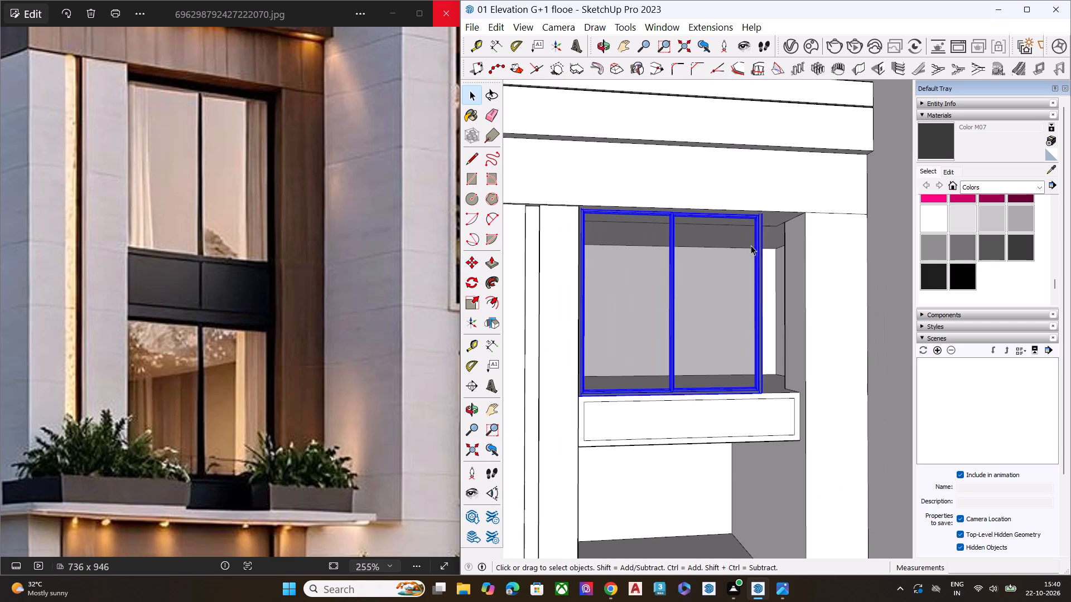
key("s")
middle_click_drag(673, 209, 693, 188)
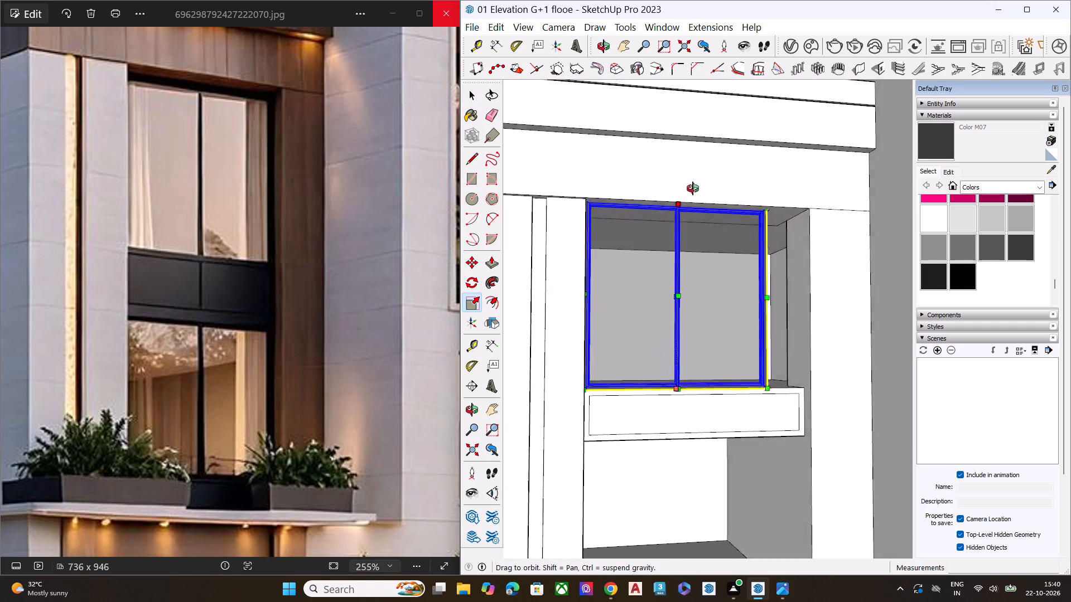
middle_click_drag(693, 188, 729, 172)
scroll(714, 195, "up", 6)
left_click(692, 187)
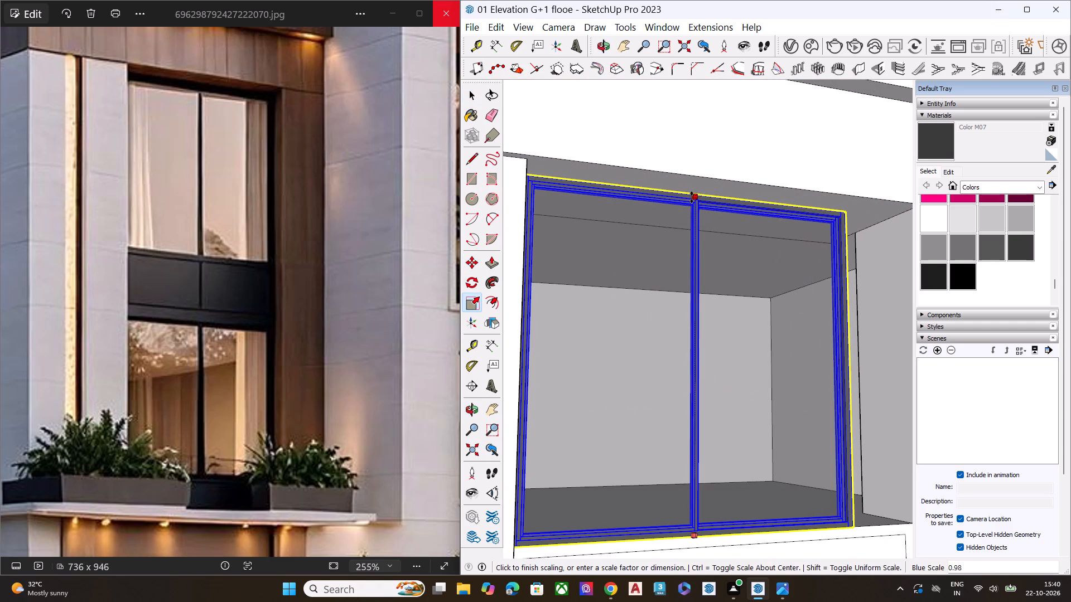
left_click(692, 191)
key("space")
Scale the window model horizontally so its frame reaches the far side of the upper front opening.
middle_click_drag(770, 187, 814, 118)
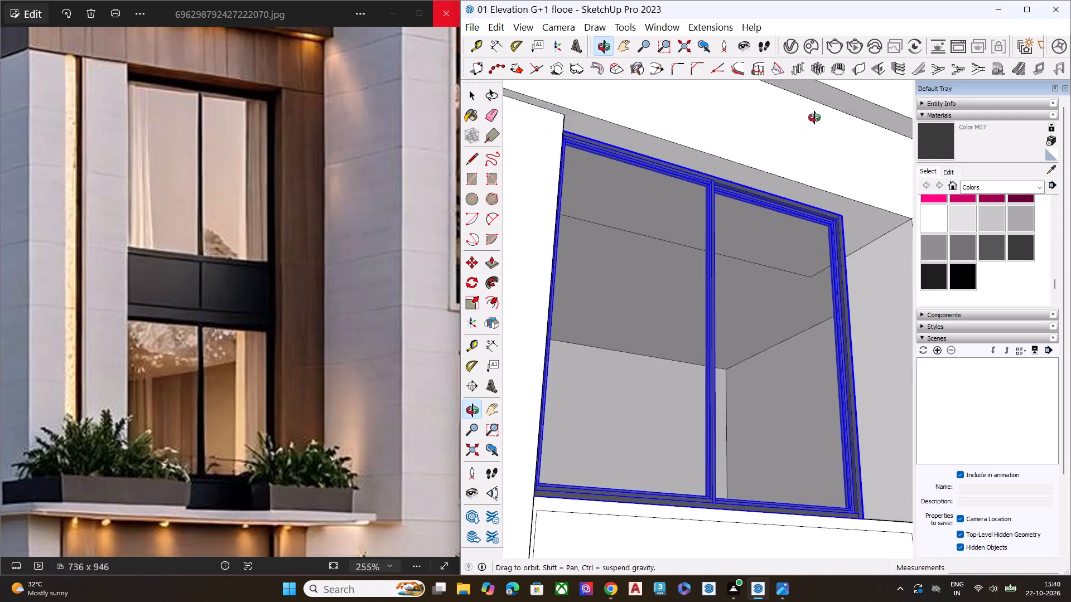
middle_click_drag(814, 118, 617, 207)
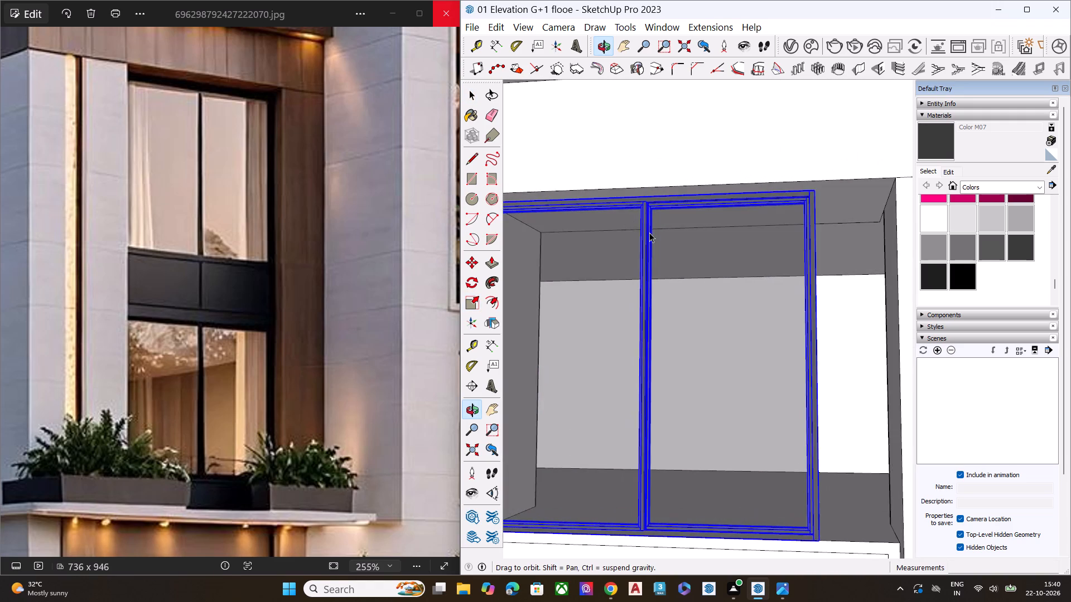
key("s")
scroll(818, 359, "up", 1)
middle_click_drag(818, 359, 822, 370)
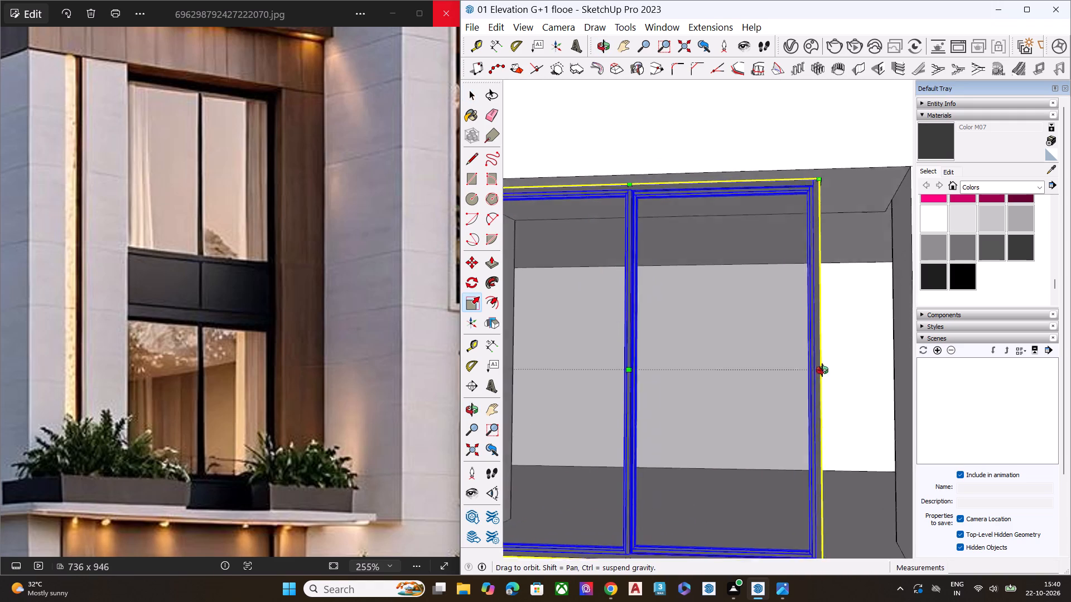
middle_click_drag(822, 370, 849, 475)
scroll(849, 475, "up", 4)
left_click(833, 439)
scroll(851, 410, "down", 3)
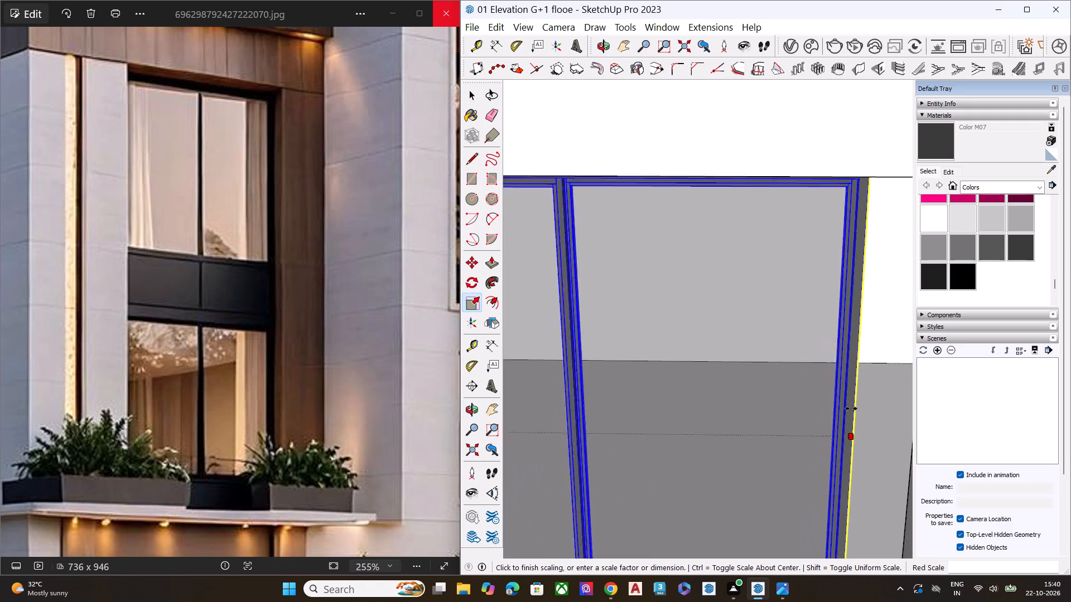
scroll(851, 409, "down", 18)
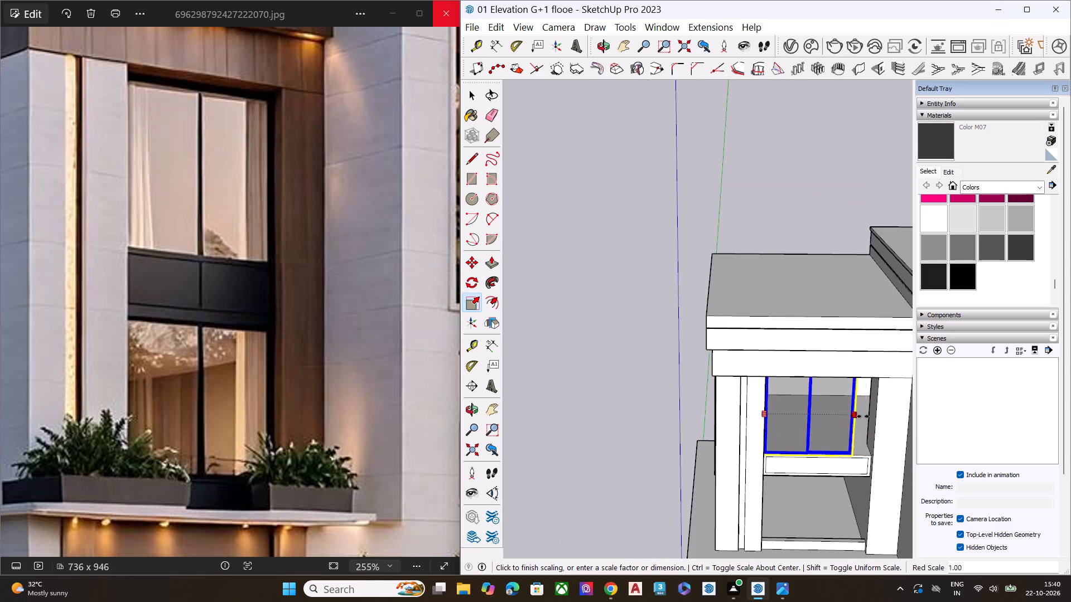
middle_click_drag(871, 414, 893, 390)
scroll(888, 393, "up", 5)
left_click(883, 404)
key("space")
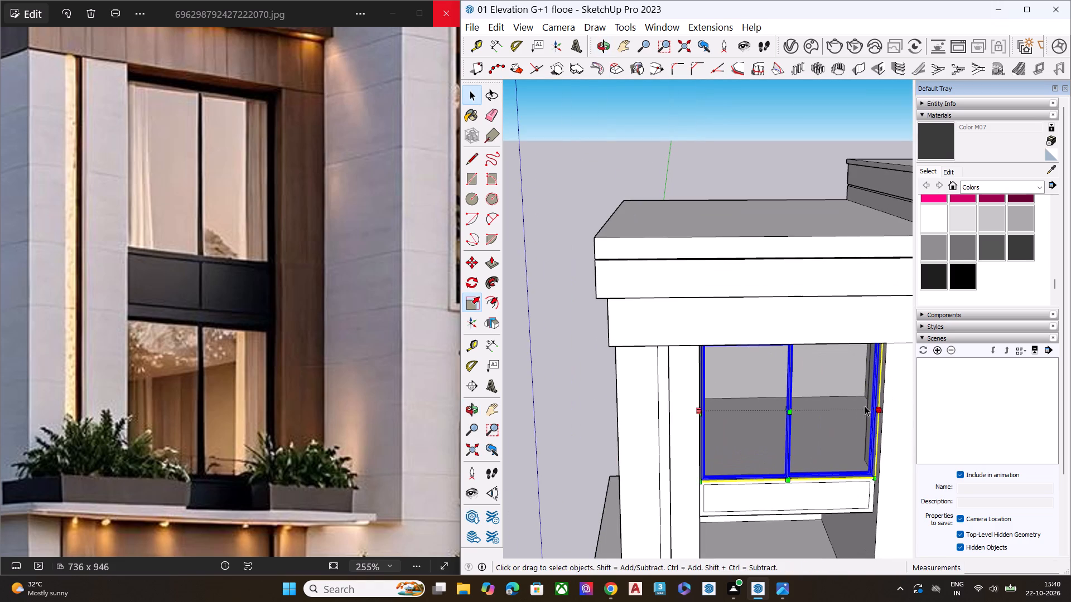
Draw two short vertical lines extending the offset panel's right edge to the band's top and bottom edges.
scroll(805, 386, "down", 3)
middle_click_drag(845, 401, 965, 385)
scroll(504, 189, "down", 13)
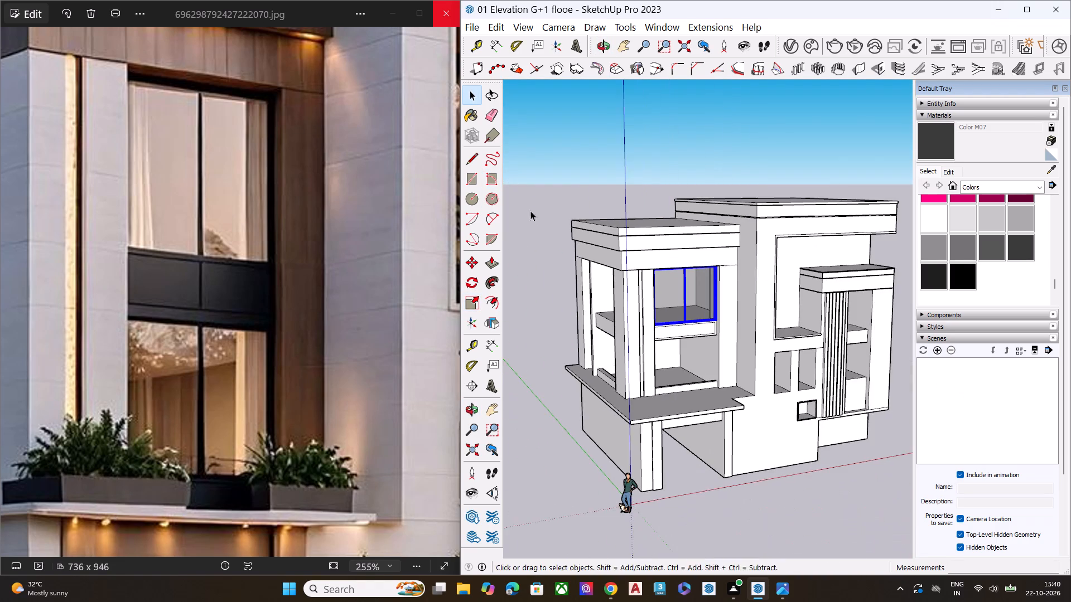
middle_click_drag(620, 289, 776, 346)
scroll(776, 346, "up", 2)
scroll(765, 344, "down", 2)
scroll(761, 343, "up", 6)
scroll(705, 315, "up", 11)
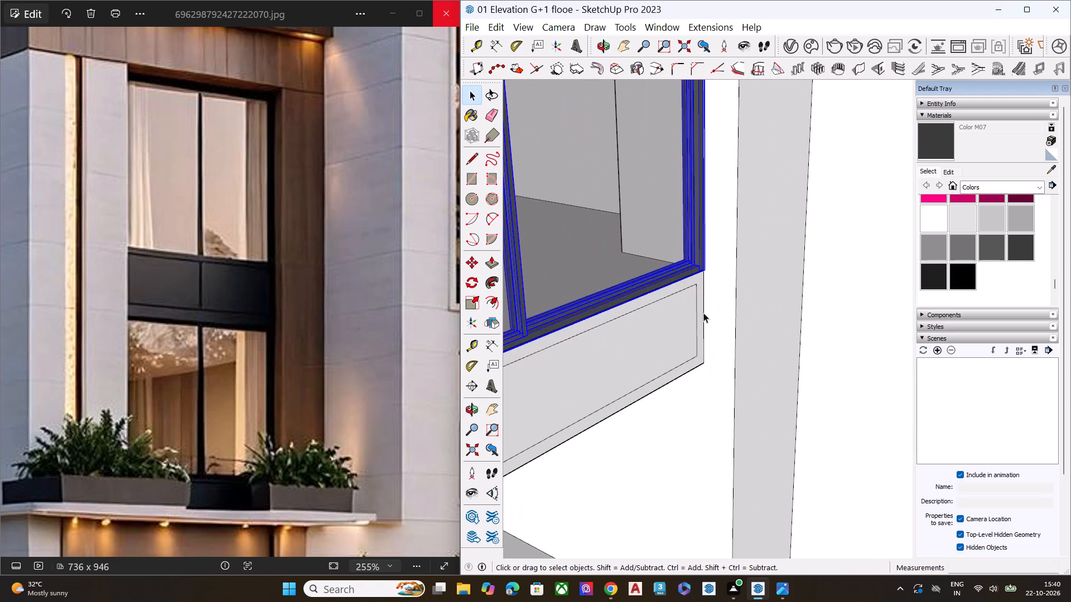
scroll(697, 284, "down", 4)
scroll(697, 284, "up", 3)
scroll(697, 283, "down", 1)
scroll(697, 283, "up", 4)
middle_click_drag(697, 279, 710, 198)
scroll(710, 198, "up", 6)
scroll(706, 219, "down", 2)
scroll(705, 225, "up", 1)
left_click(703, 238)
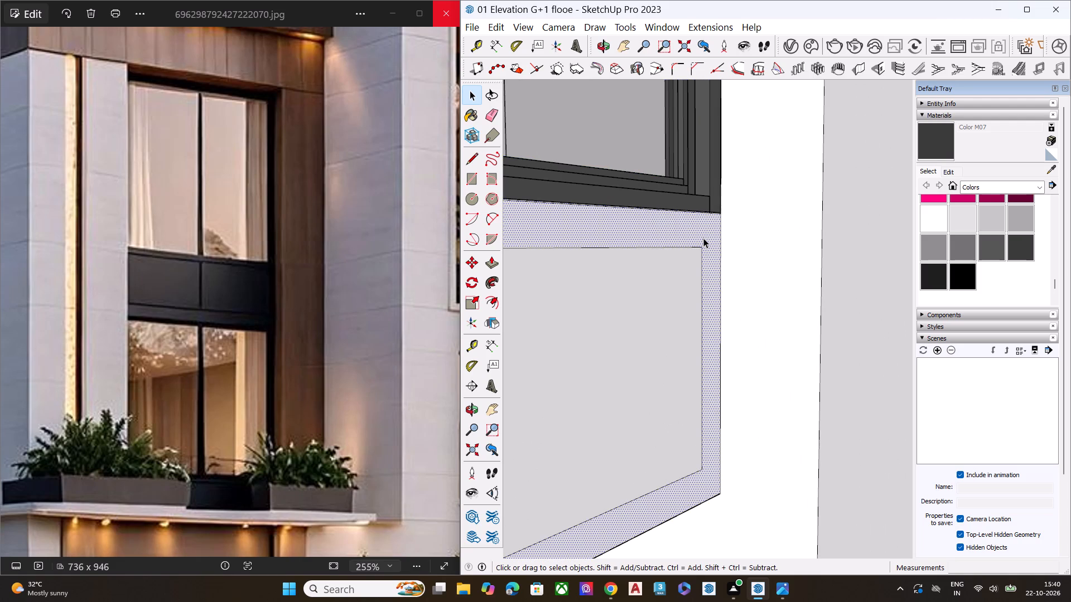
middle_click_drag(714, 217, 705, 319)
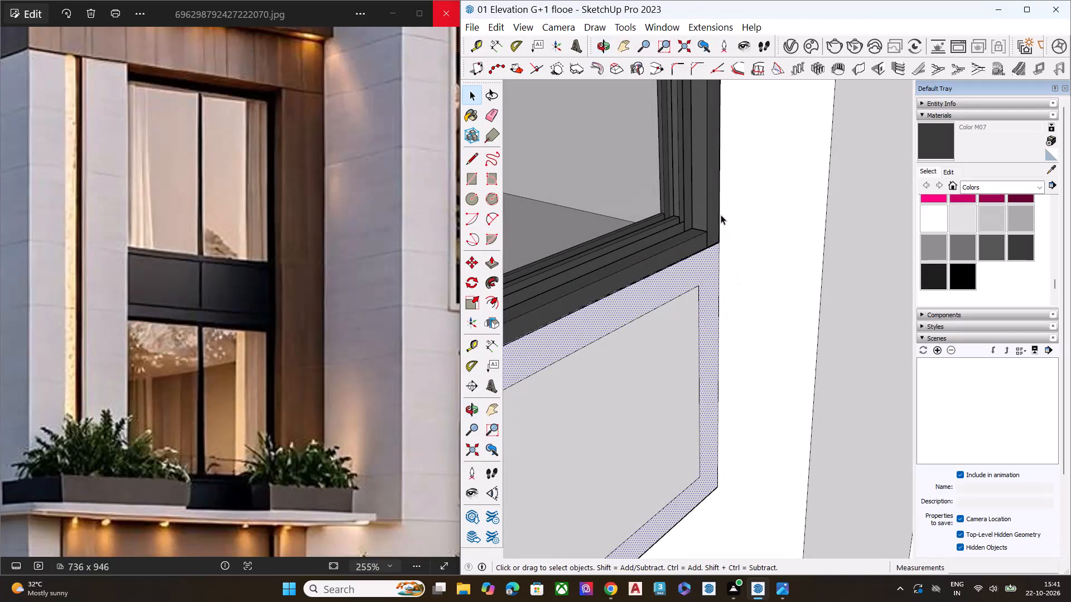
scroll(717, 213, "down", 6)
middle_click_drag(716, 240, 575, 237)
scroll(665, 268, "up", 9)
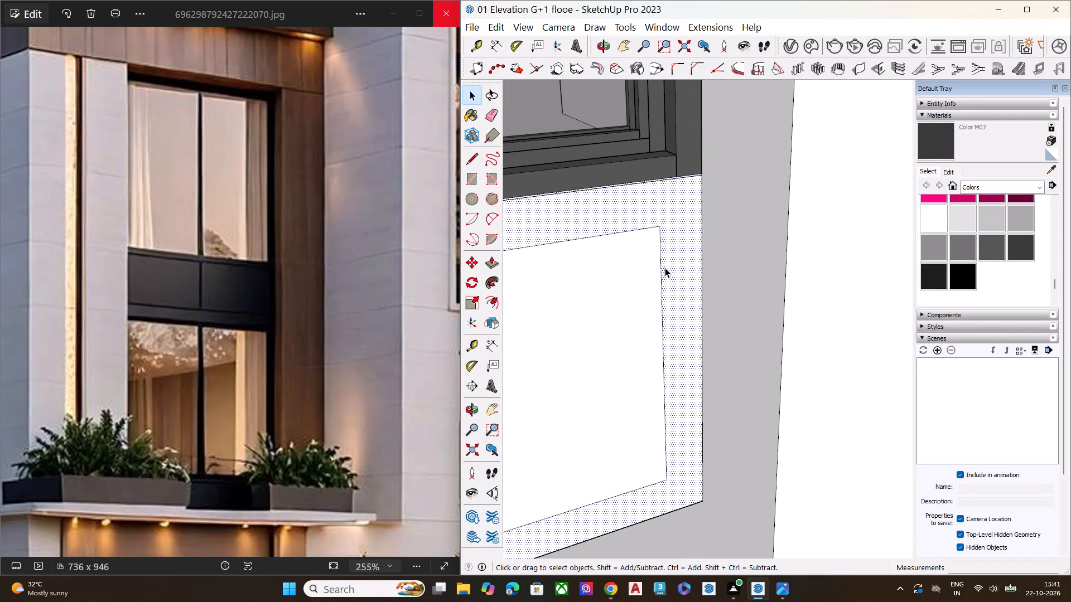
key("l")
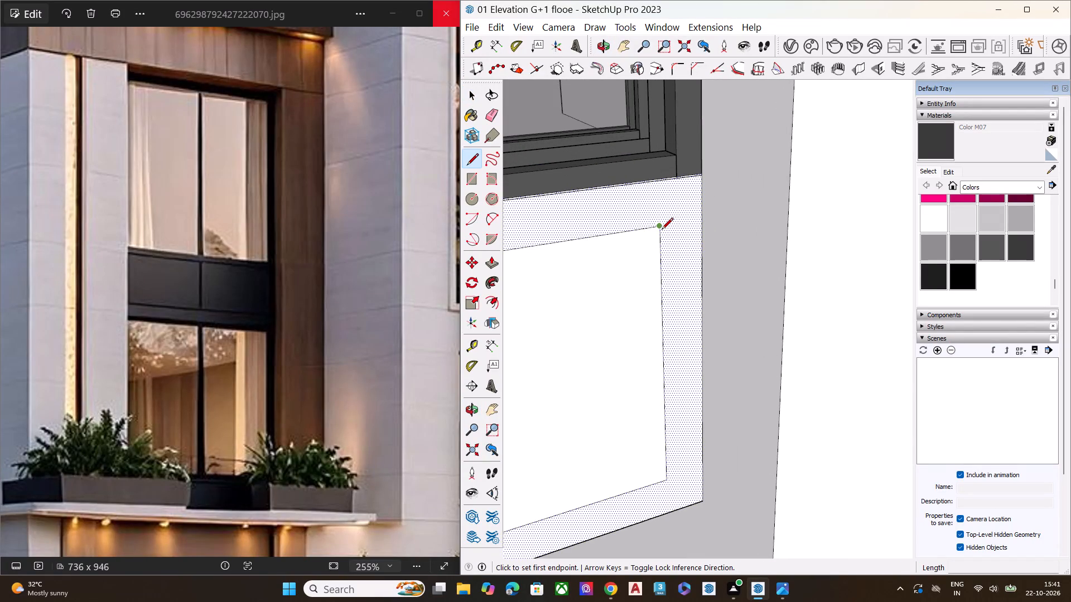
left_click(658, 226)
left_click(655, 182)
key("space")
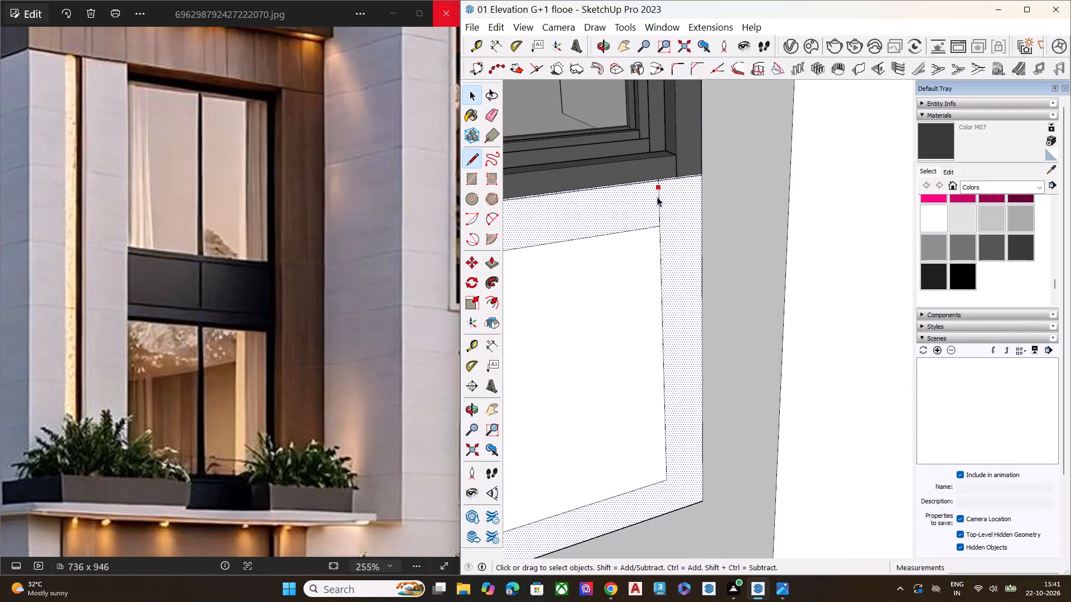
key("l")
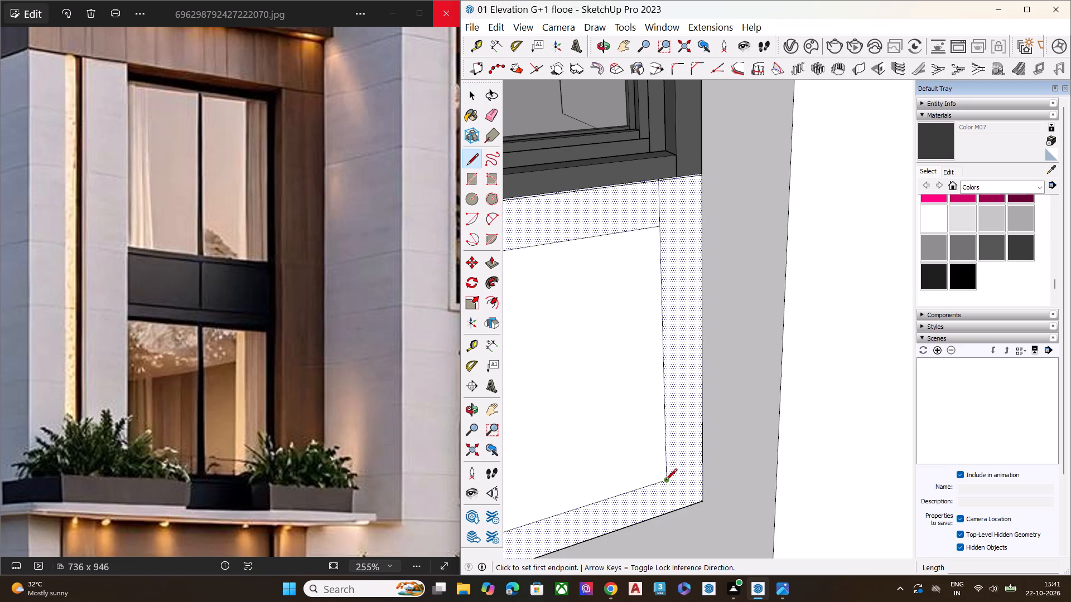
left_click(665, 481)
left_click(673, 511)
key("space")
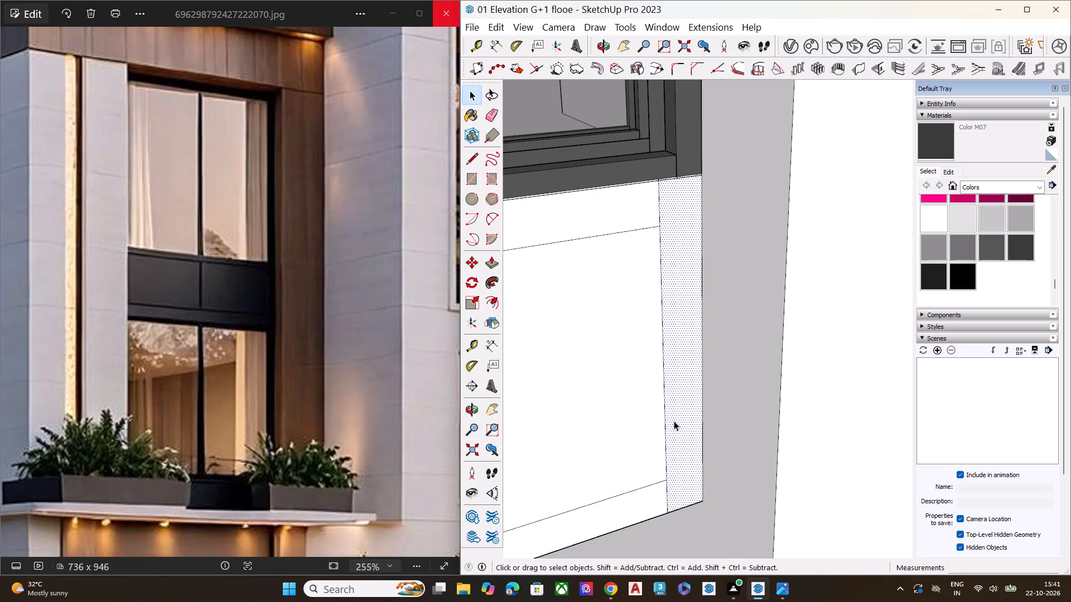
Extend the offset panel's left edge to the band's top and bottom edges with short vertical lines about 3 1/8" long.
scroll(679, 416, "down", 10)
scroll(733, 328, "up", 3)
scroll(733, 328, "down", 8)
scroll(597, 212, "down", 2)
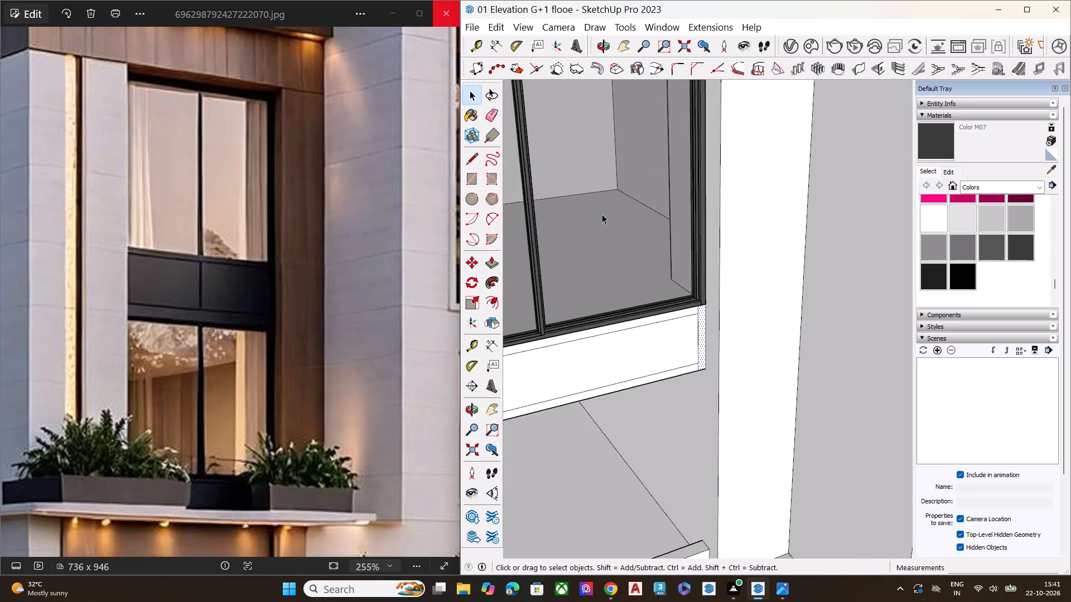
scroll(602, 214, "down", 3)
scroll(633, 239, "up", 1)
scroll(636, 244, "down", 3)
scroll(701, 260, "down", 12)
left_click(678, 470)
middle_click_drag(694, 339, 562, 341)
scroll(586, 342, "up", 3)
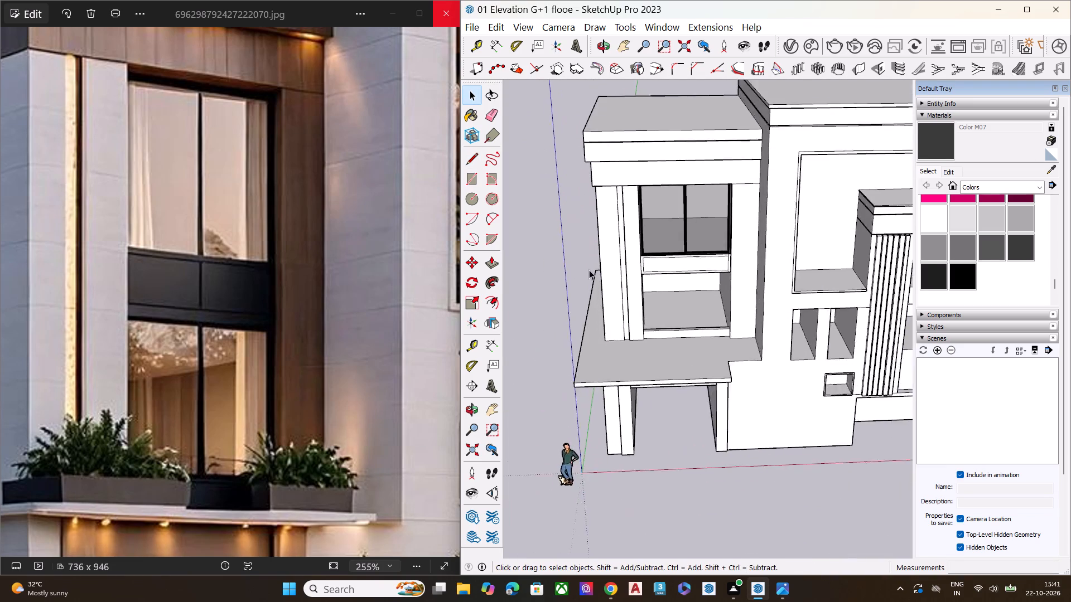
scroll(589, 270, "up", 9)
scroll(665, 256, "down", 1)
scroll(665, 256, "up", 9)
scroll(659, 256, "down", 1)
scroll(659, 256, "up", 3)
key("l")
scroll(658, 255, "up", 8)
left_click(664, 236)
left_click(665, 197)
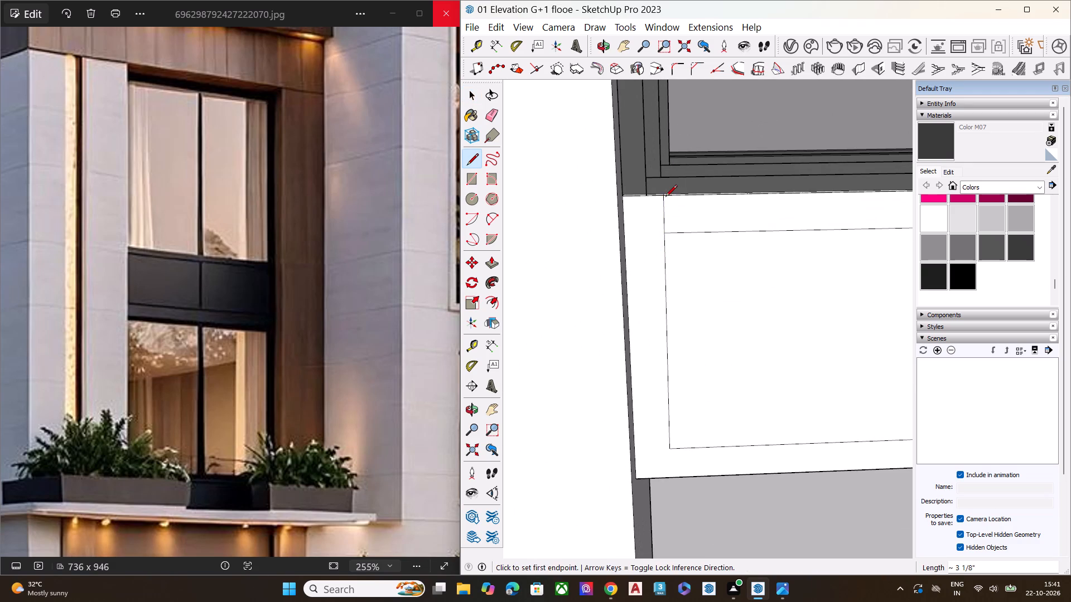
key("space")
key("l")
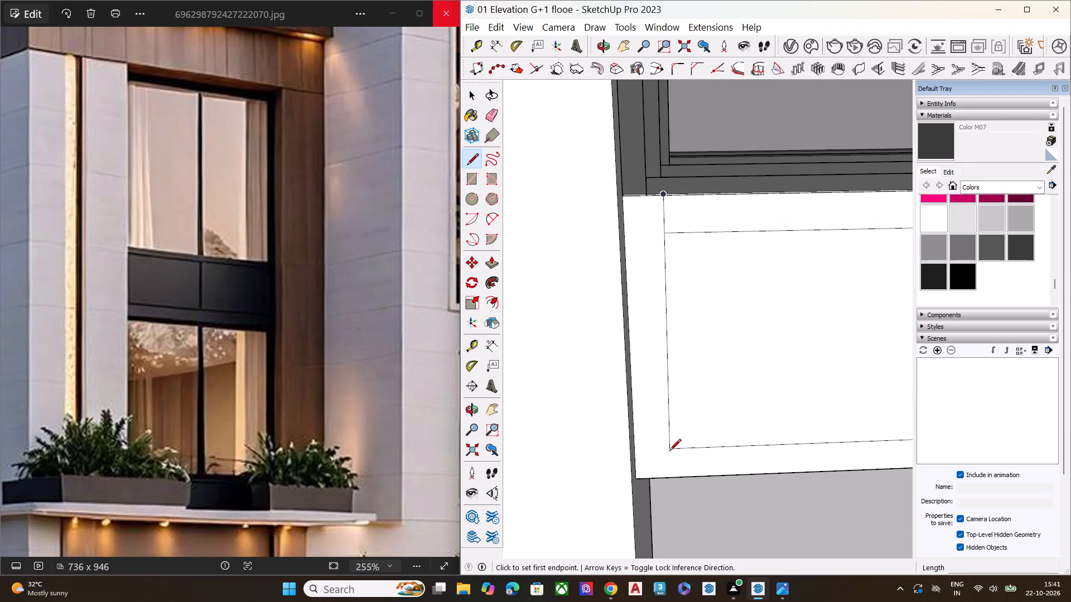
left_click(668, 451)
left_click(670, 479)
key("space")
Draw a vertical line across the band's inset panel from its top edge to its bottom edge, beneath the window mullion.
scroll(668, 361, "down", 7)
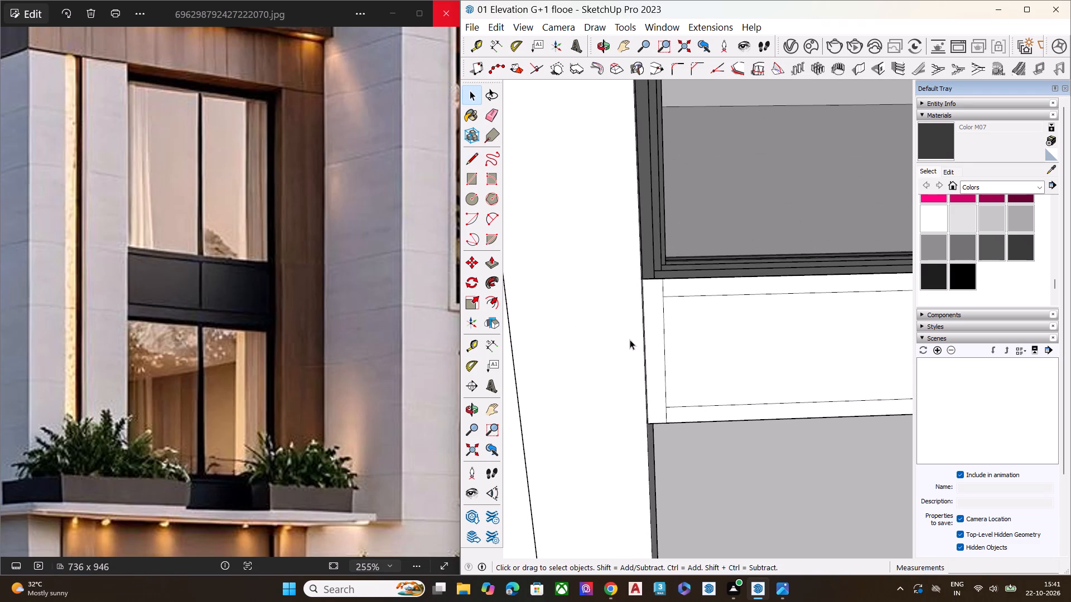
scroll(595, 306, "down", 7)
scroll(664, 311, "down", 2)
scroll(664, 311, "up", 1)
scroll(663, 314, "down", 4)
left_click(735, 333)
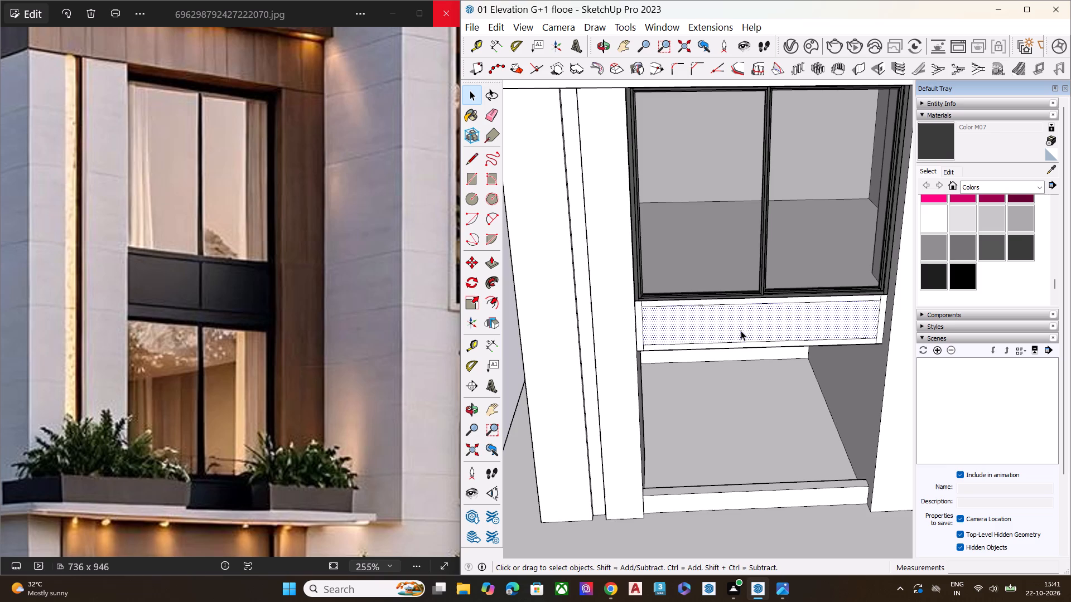
scroll(841, 308, "up", 6)
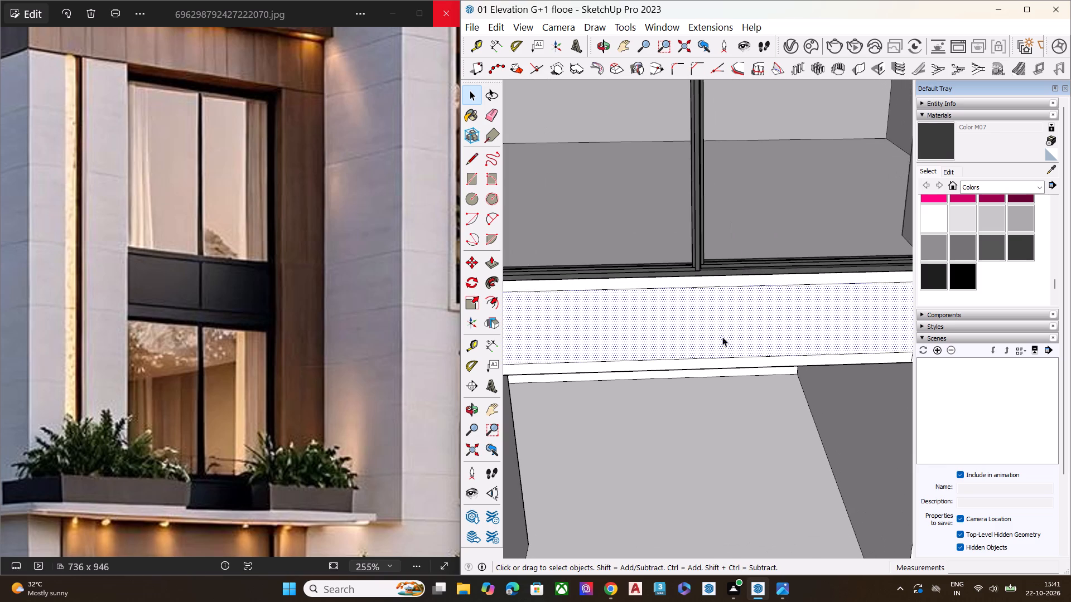
key("space")
key("l")
left_click(699, 289)
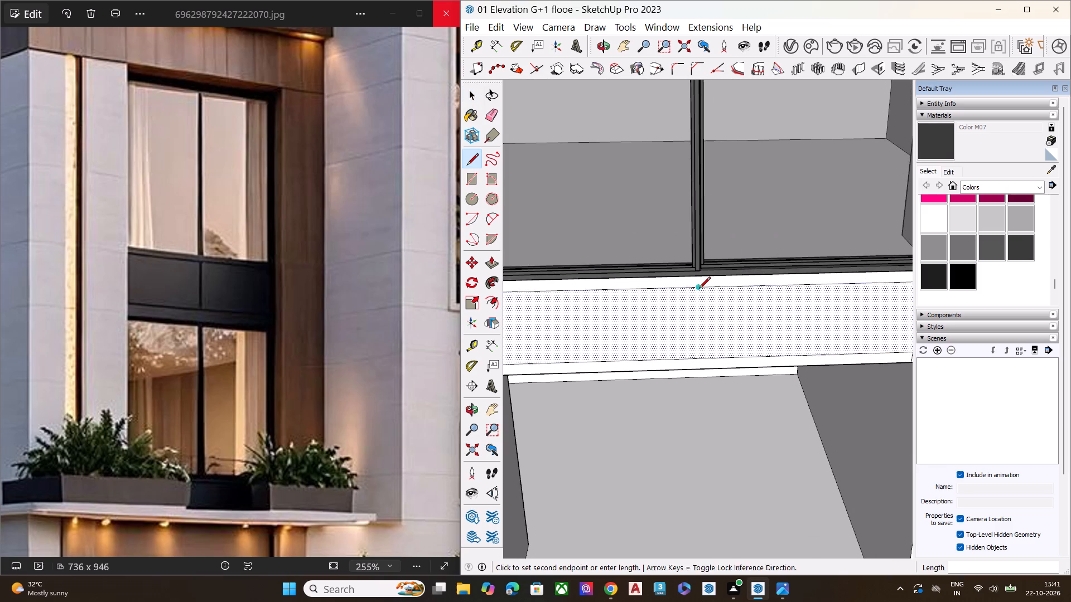
left_click(696, 359)
Copy the vertical centre line a short distance to the right to form a narrow divider strip between the two panels.
scroll(698, 311, "up", 7)
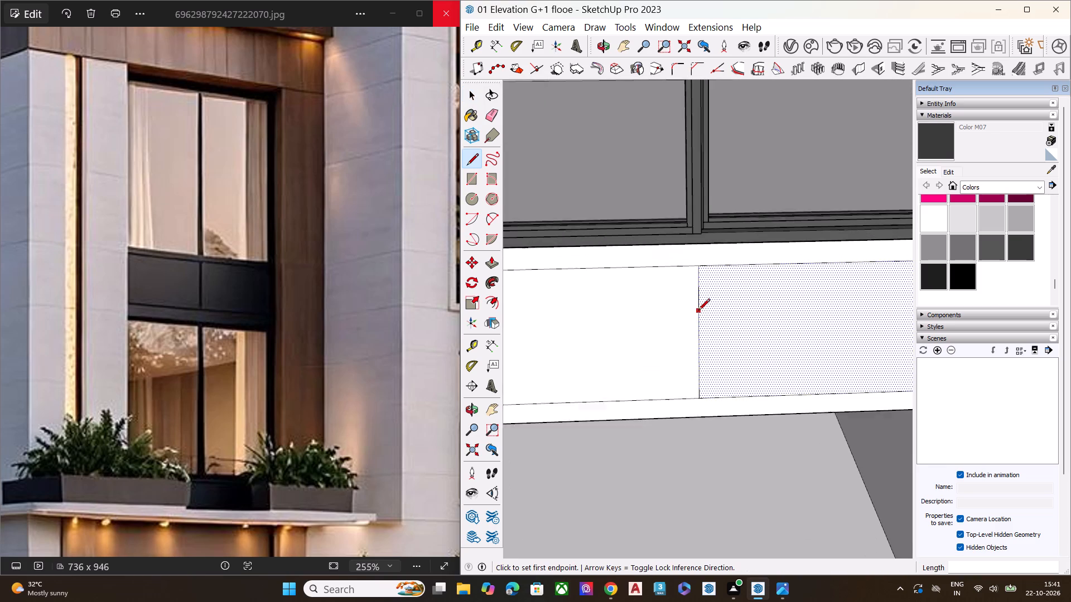
key("space")
left_click(698, 273)
key("m")
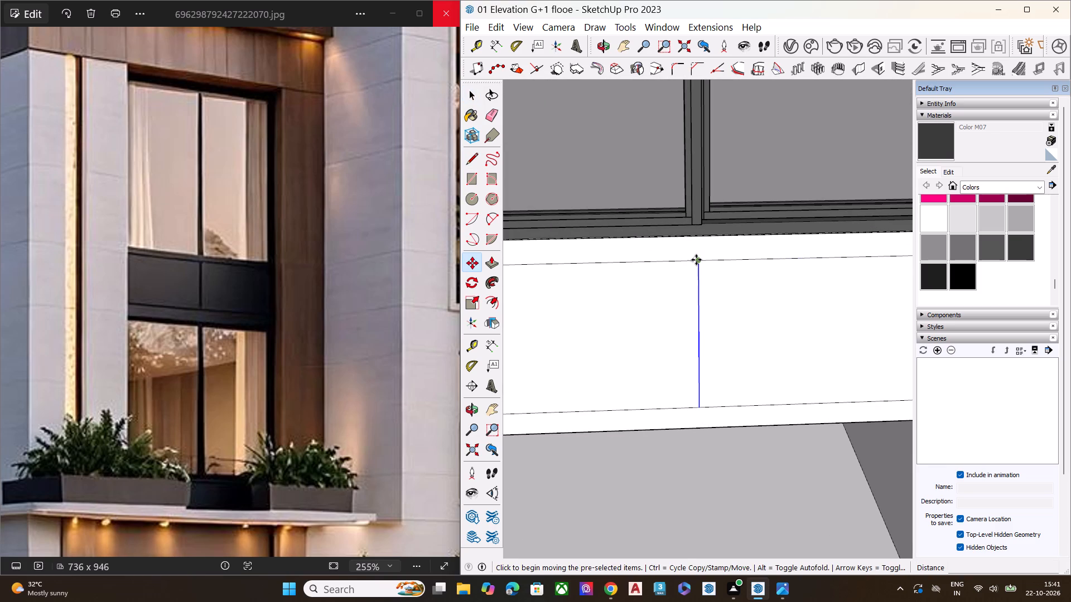
left_click(698, 261)
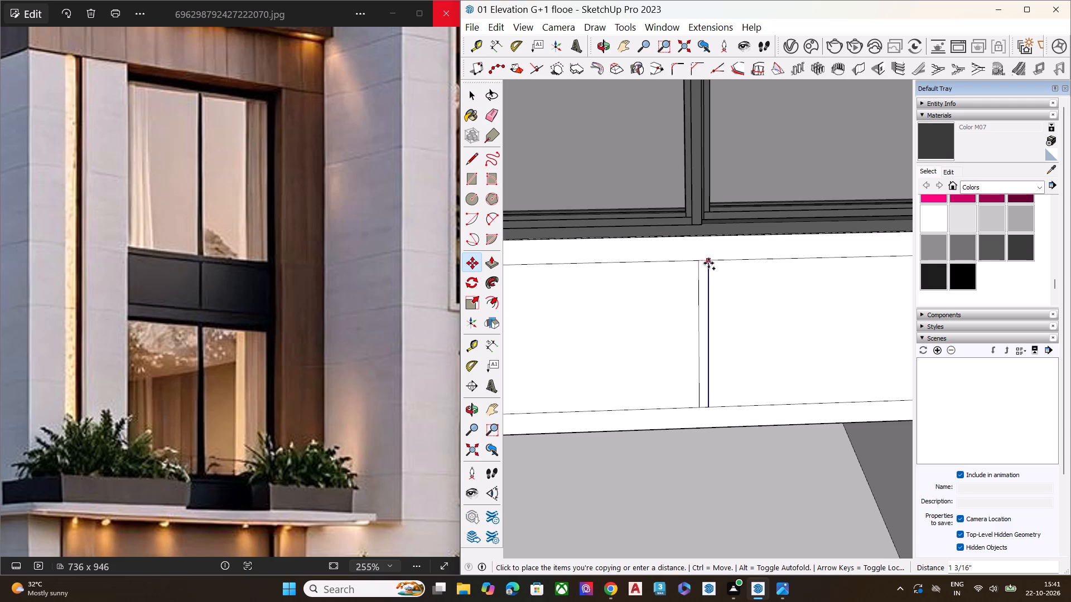
left_click(720, 263)
key("space")
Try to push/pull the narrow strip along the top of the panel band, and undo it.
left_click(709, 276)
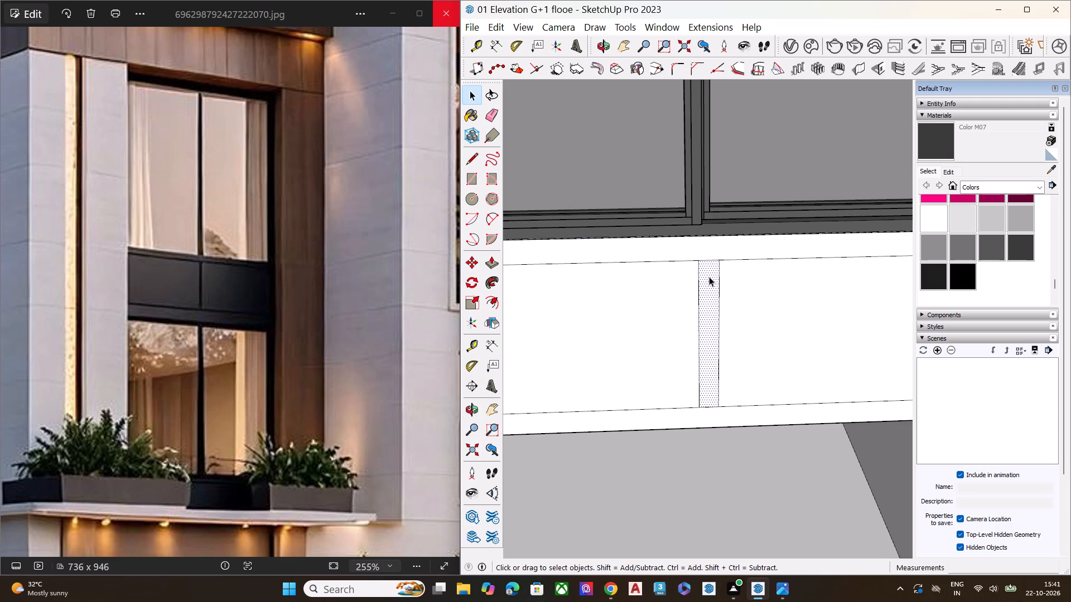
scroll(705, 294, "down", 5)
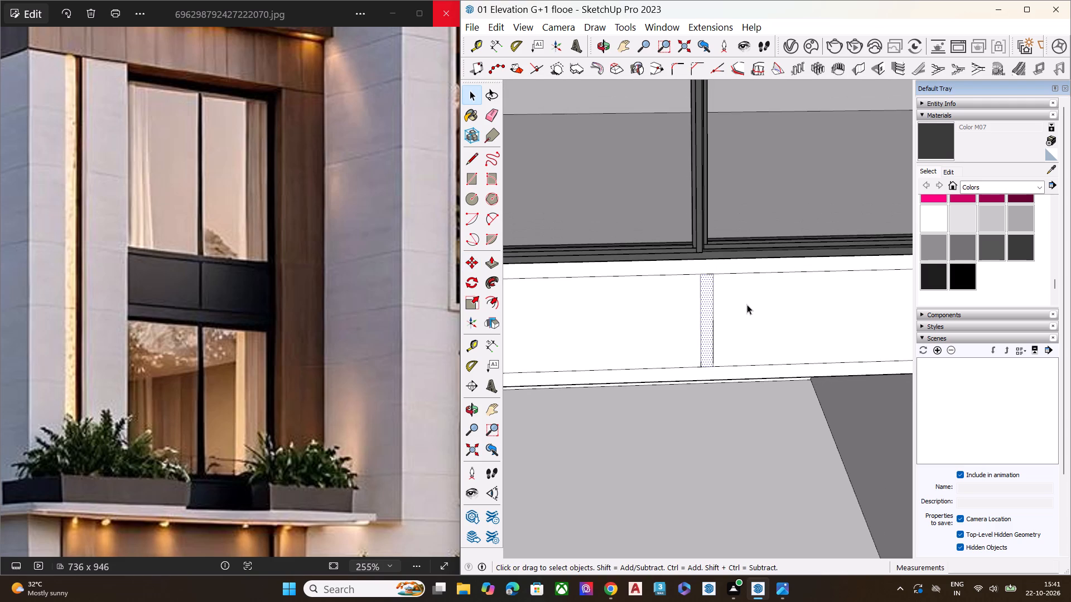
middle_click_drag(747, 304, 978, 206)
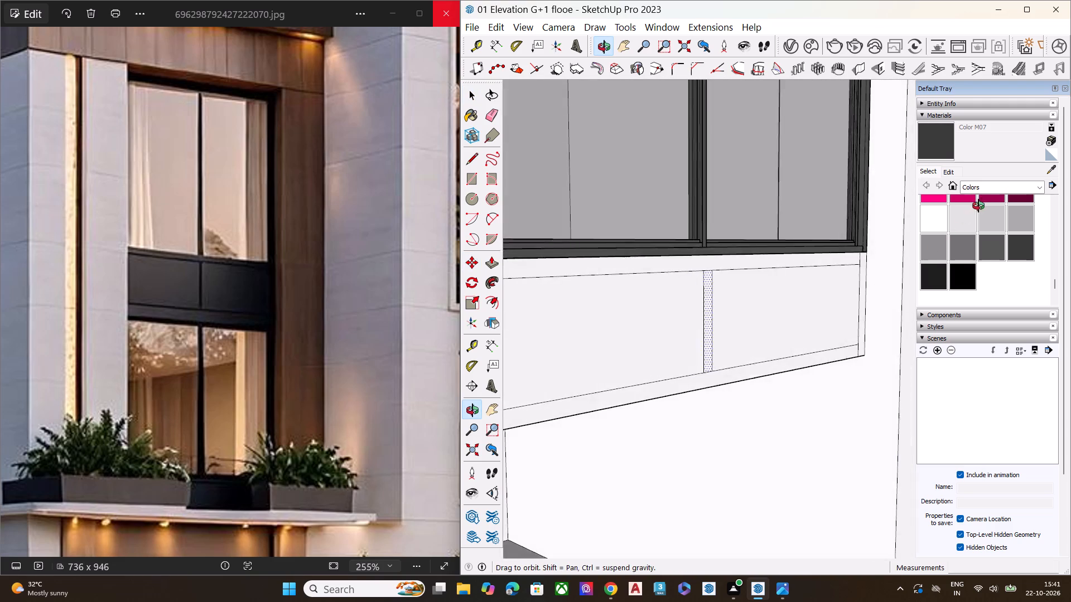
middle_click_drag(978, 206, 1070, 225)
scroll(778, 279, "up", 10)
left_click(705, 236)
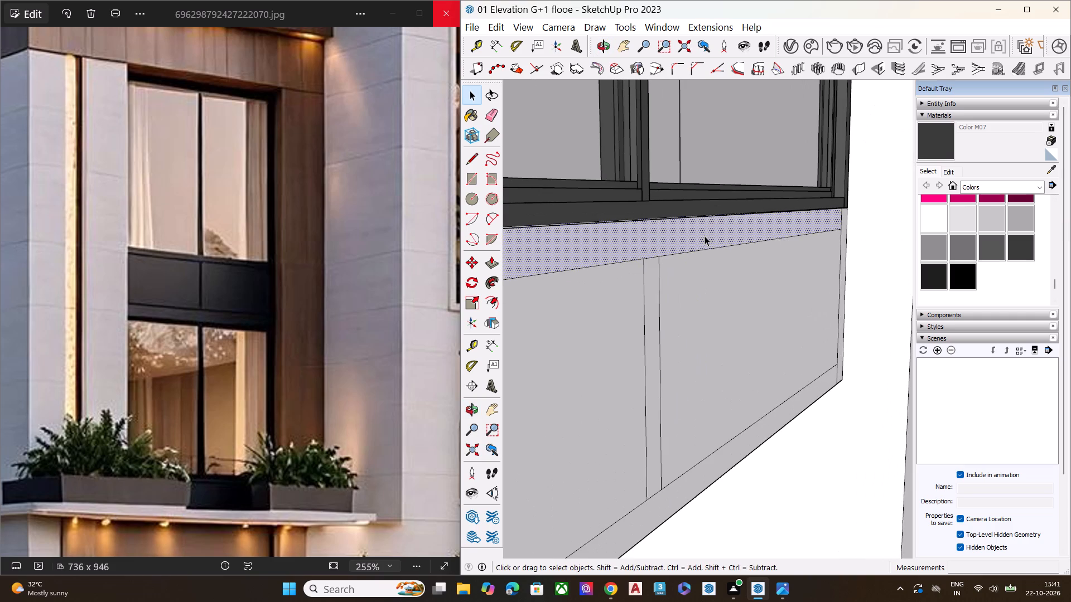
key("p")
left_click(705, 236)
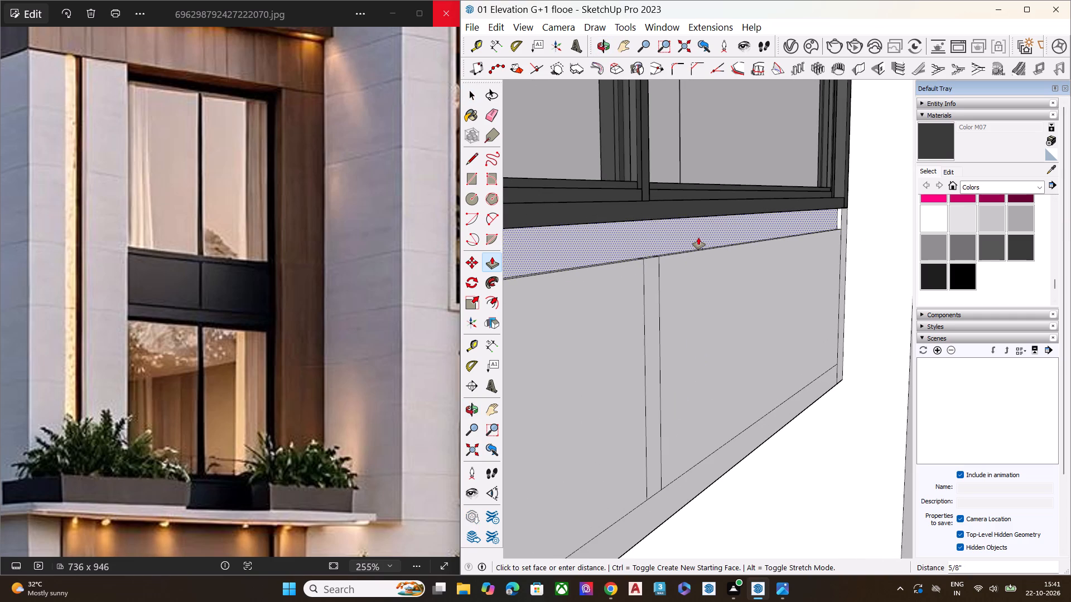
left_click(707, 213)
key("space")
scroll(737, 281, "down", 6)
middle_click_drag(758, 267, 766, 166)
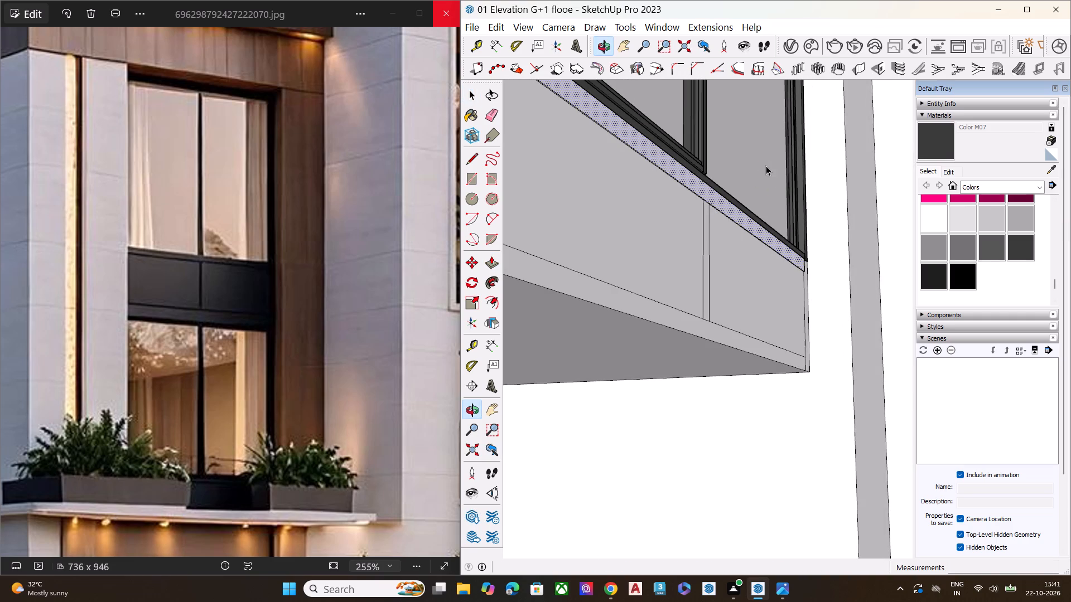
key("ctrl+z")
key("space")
Push/pull the panel right of the divider strip slightly outward from the band face.
scroll(722, 249, "down", 4)
scroll(718, 256, "up", 2)
scroll(717, 260, "down", 2)
middle_click_drag(721, 263, 662, 383)
scroll(668, 350, "up", 8)
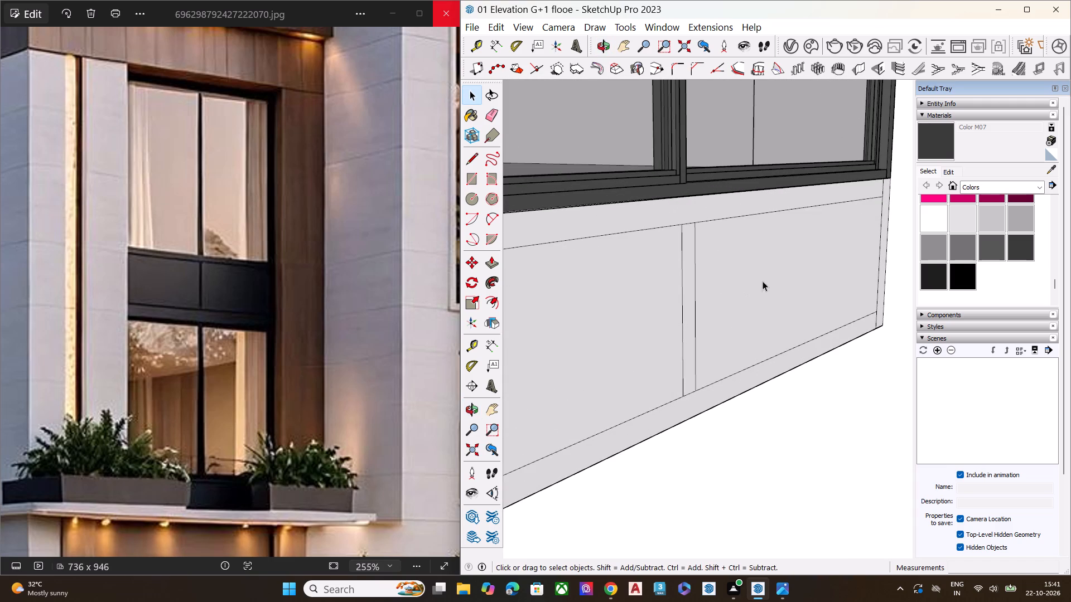
left_click(773, 278)
key("p")
left_click(773, 278)
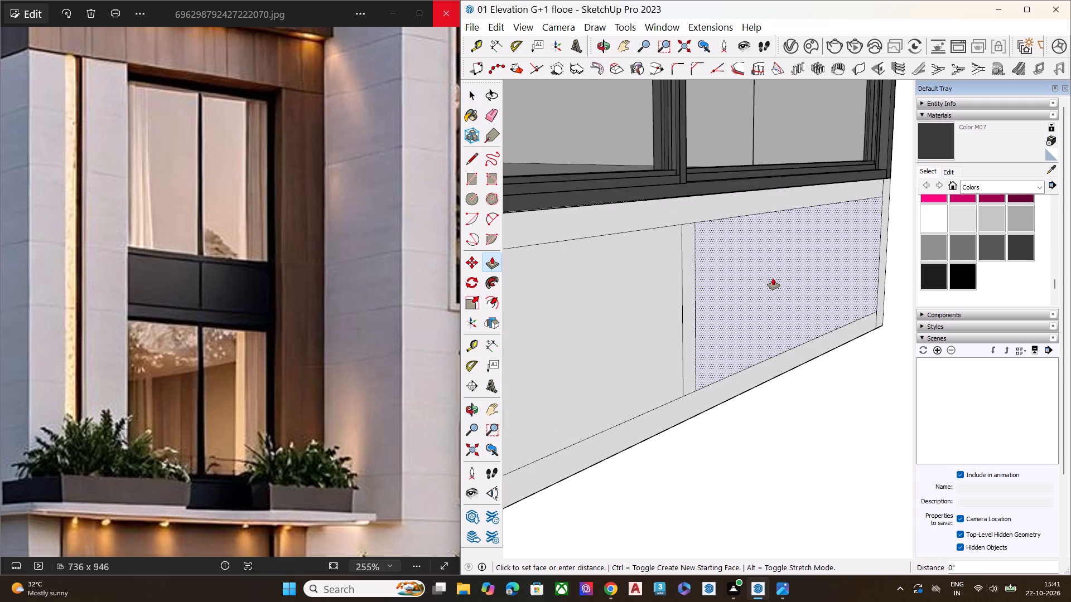
left_click(779, 276)
key("space")
Push/pull the panel left of the divider strip outward to match the projection of the right panel.
left_click(667, 307)
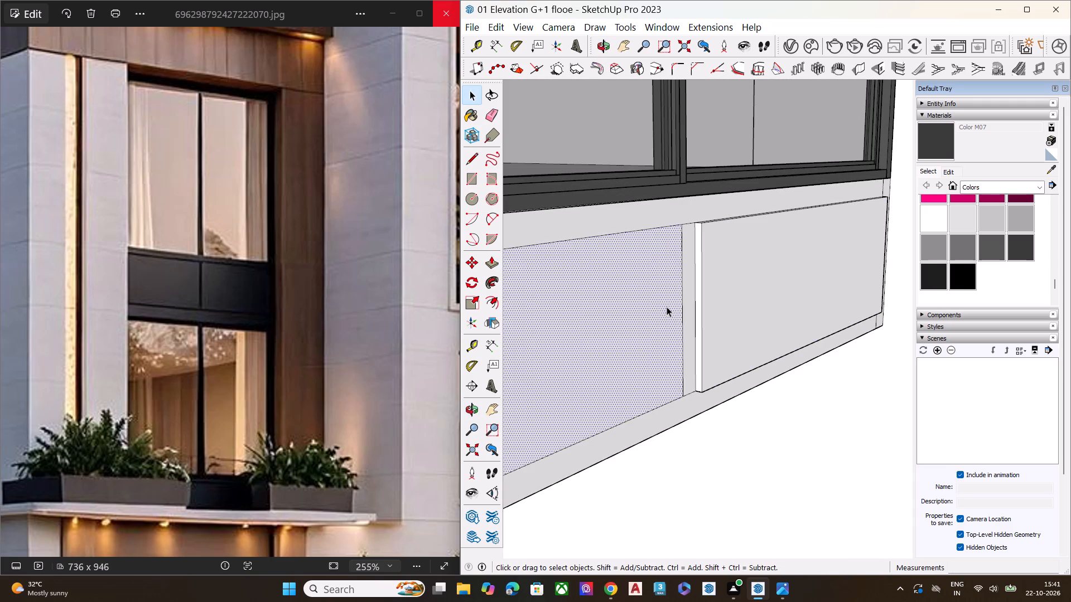
key("p")
left_click(660, 306)
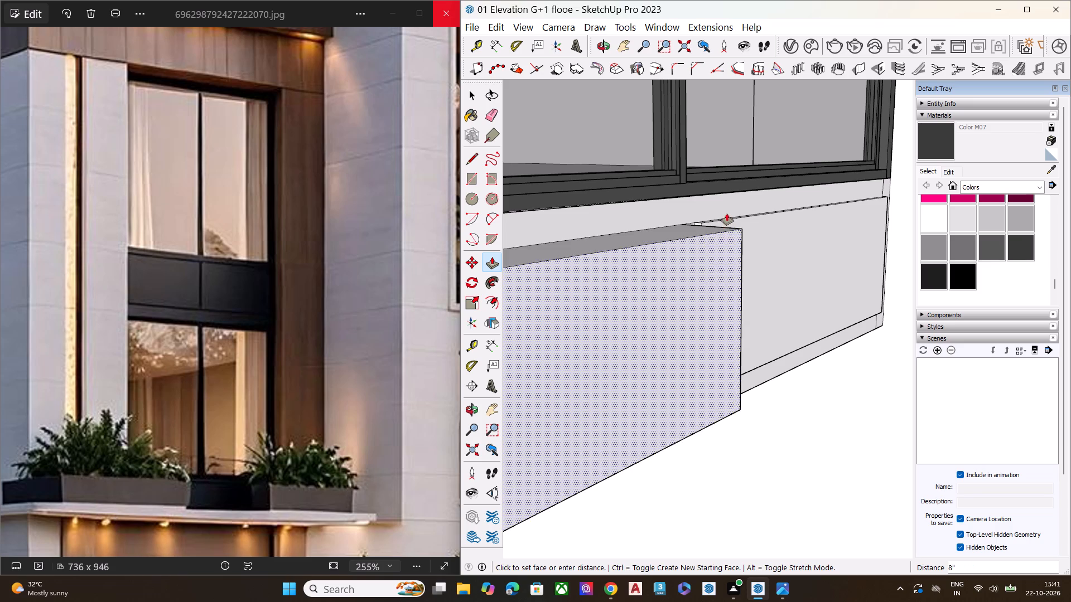
left_click(726, 222)
key("space")
left_click(685, 210)
Copy the upper window down about 10' 5" so its top corner meets the underside of the panel band.
middle_click_drag(712, 252, 717, 283)
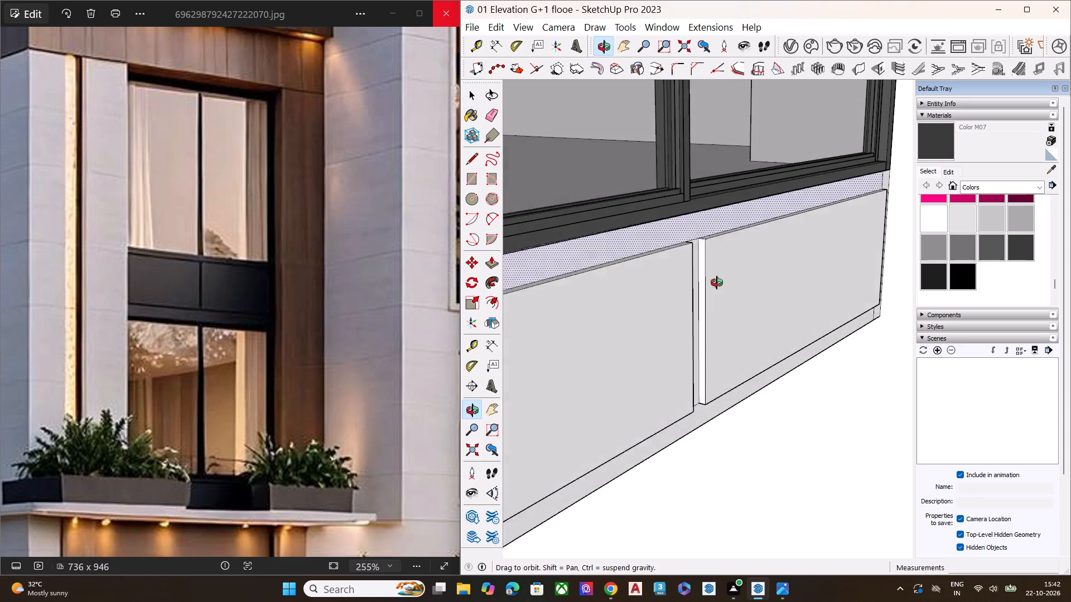
middle_click_drag(717, 283, 618, 289)
scroll(628, 265, "up", 1)
scroll(713, 245, "down", 6)
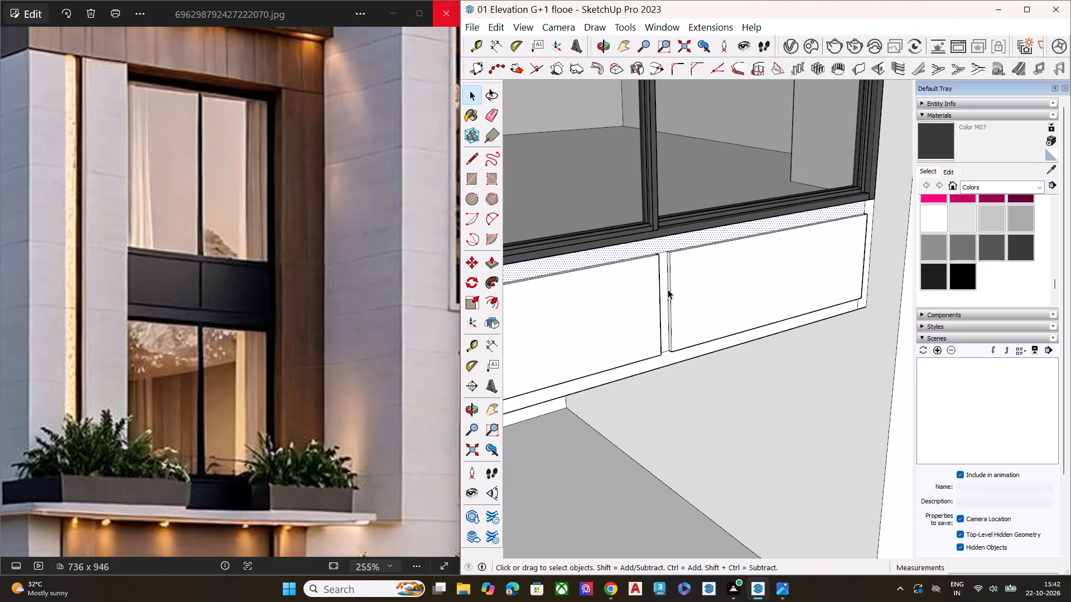
middle_click_drag(655, 292, 576, 282)
scroll(746, 248, "down", 9)
middle_click_drag(701, 309, 684, 257)
key("space")
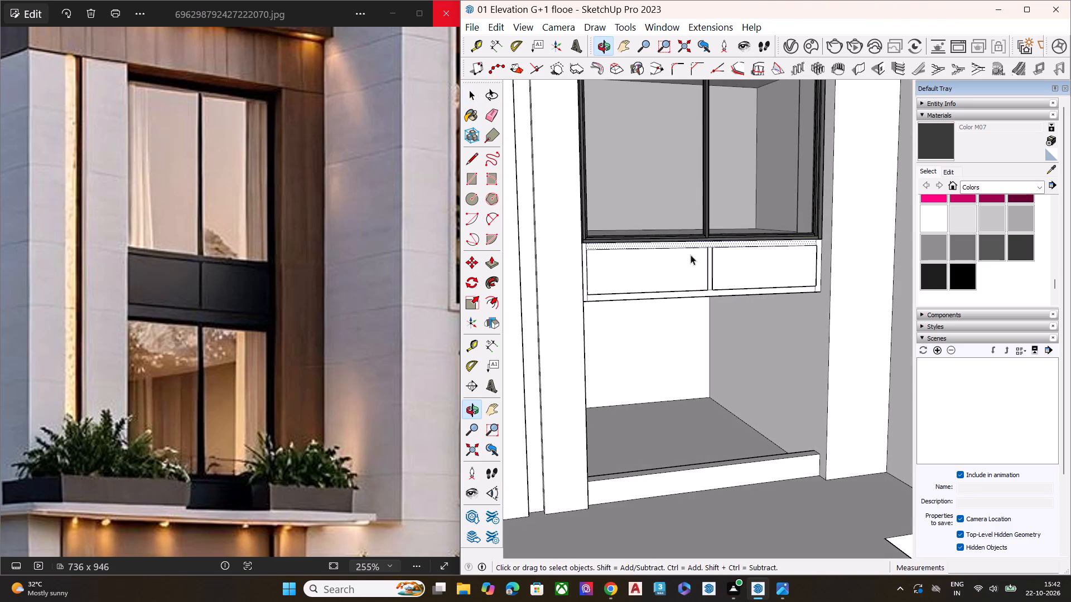
left_click(691, 220)
scroll(733, 344, "down", 5)
scroll(794, 241, "up", 8)
middle_click_drag(767, 227, 765, 210)
key("m")
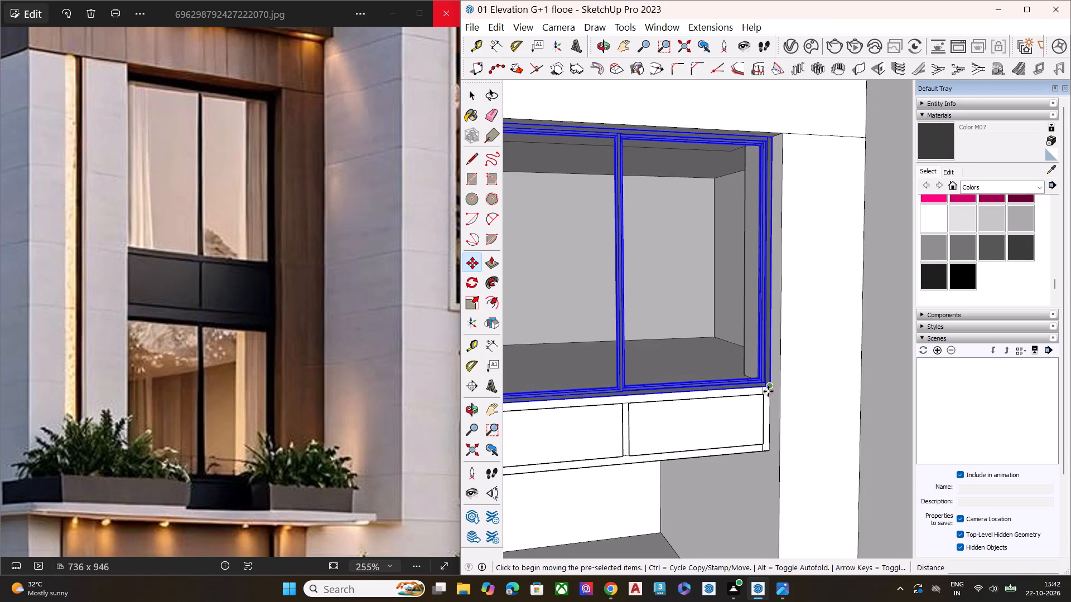
left_click(772, 136)
scroll(656, 237, "down", 6)
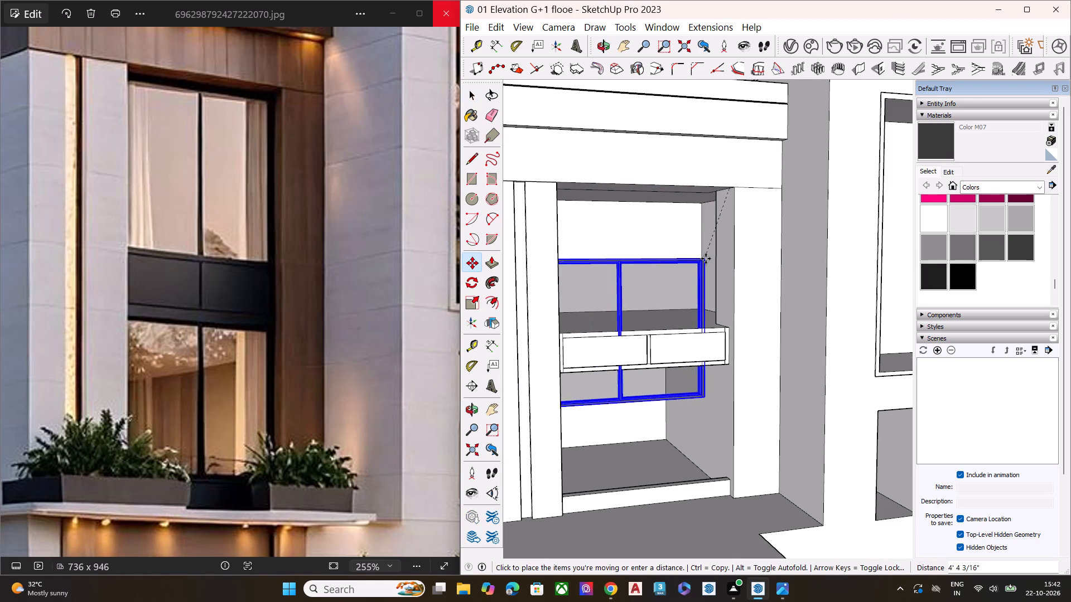
scroll(727, 376, "down", 2)
scroll(727, 377, "up", 7)
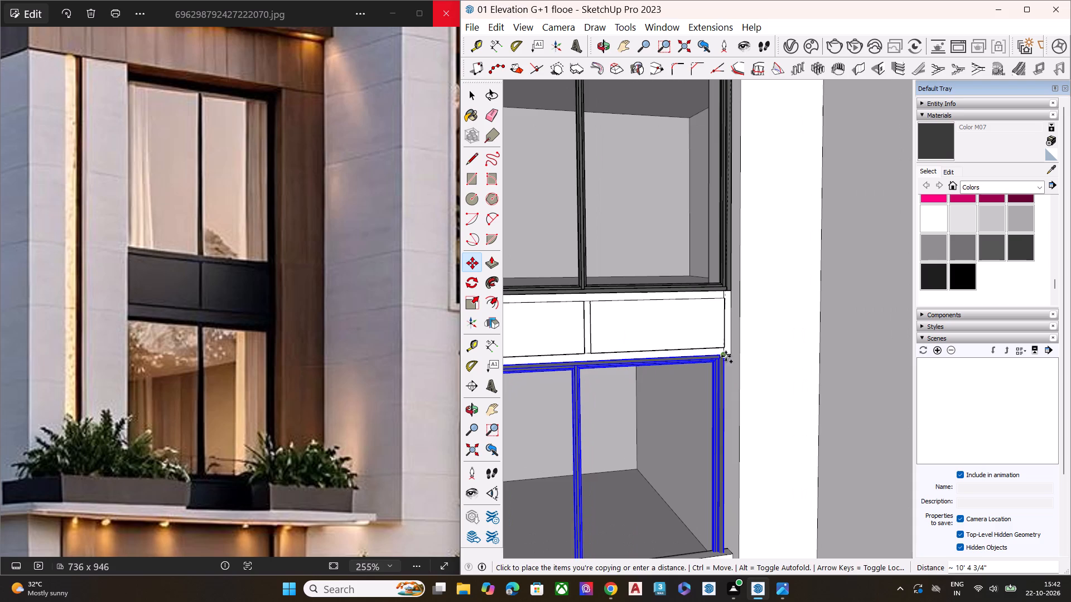
left_click(731, 356)
key("space")
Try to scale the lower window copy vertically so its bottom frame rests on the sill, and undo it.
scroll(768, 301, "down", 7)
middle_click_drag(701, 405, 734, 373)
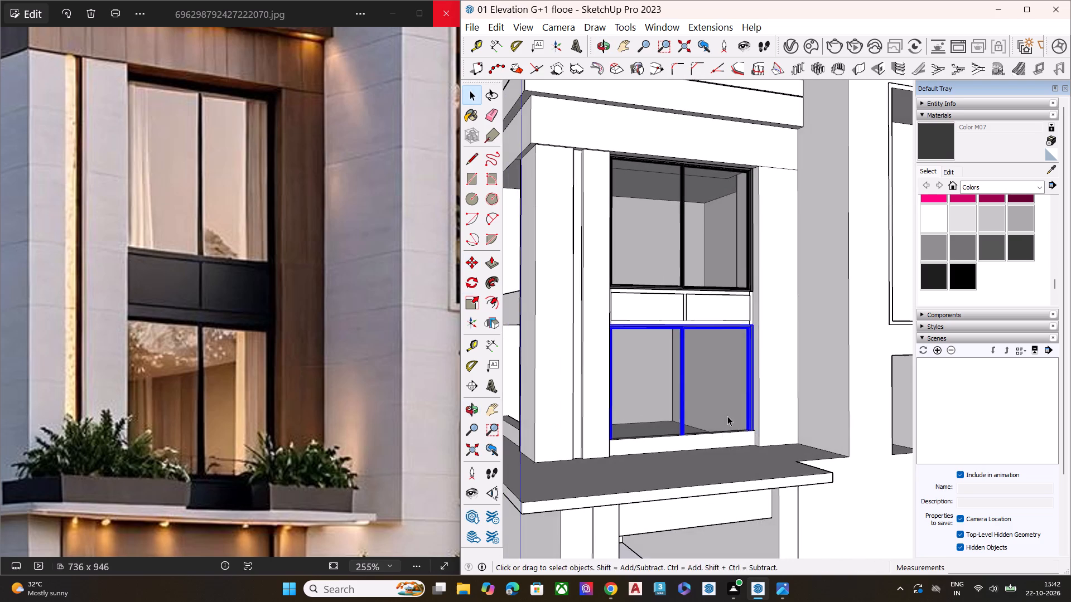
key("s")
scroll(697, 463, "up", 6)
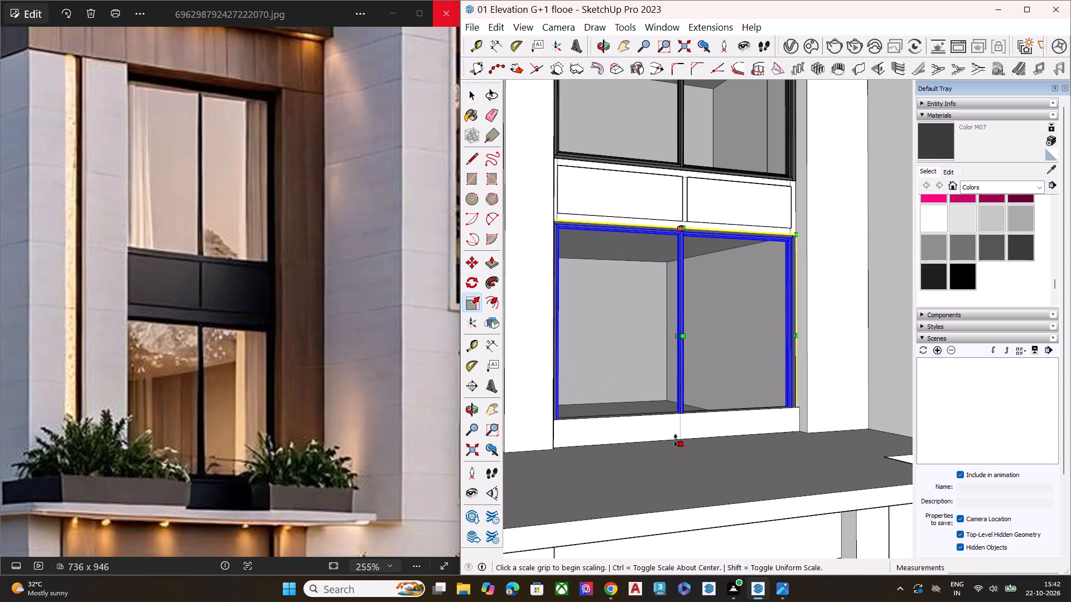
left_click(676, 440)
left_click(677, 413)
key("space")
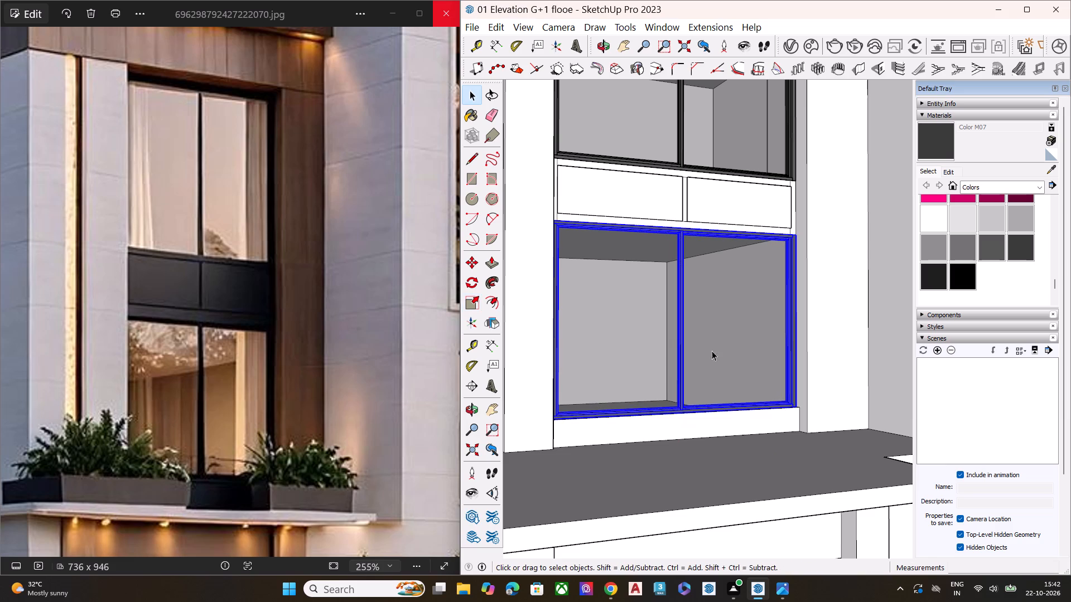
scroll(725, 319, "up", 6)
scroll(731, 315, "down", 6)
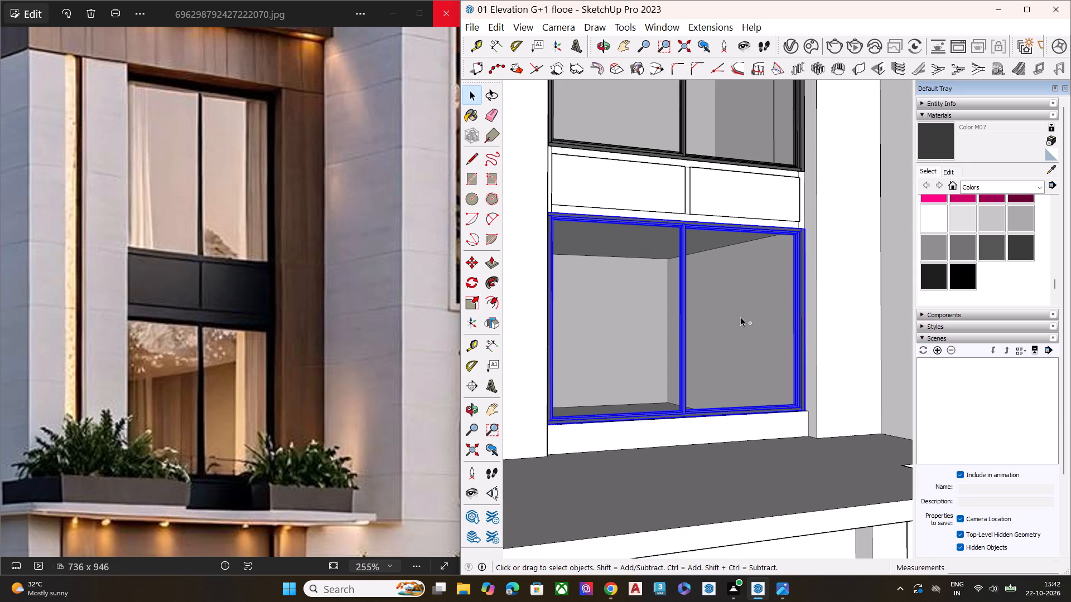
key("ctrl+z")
Push the sill below the lower window down 11 9/16" so its top is level with the slab.
middle_click_drag(710, 368, 785, 595)
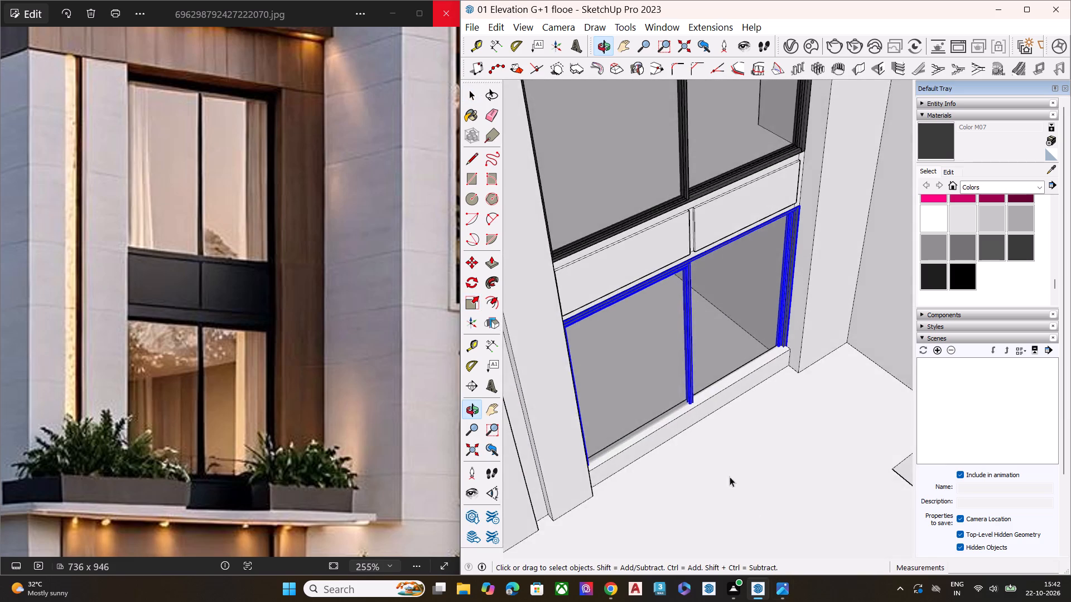
scroll(702, 438, "up", 3)
scroll(696, 430, "down", 1)
scroll(696, 430, "up", 4)
key("space")
left_click(715, 364)
key("p")
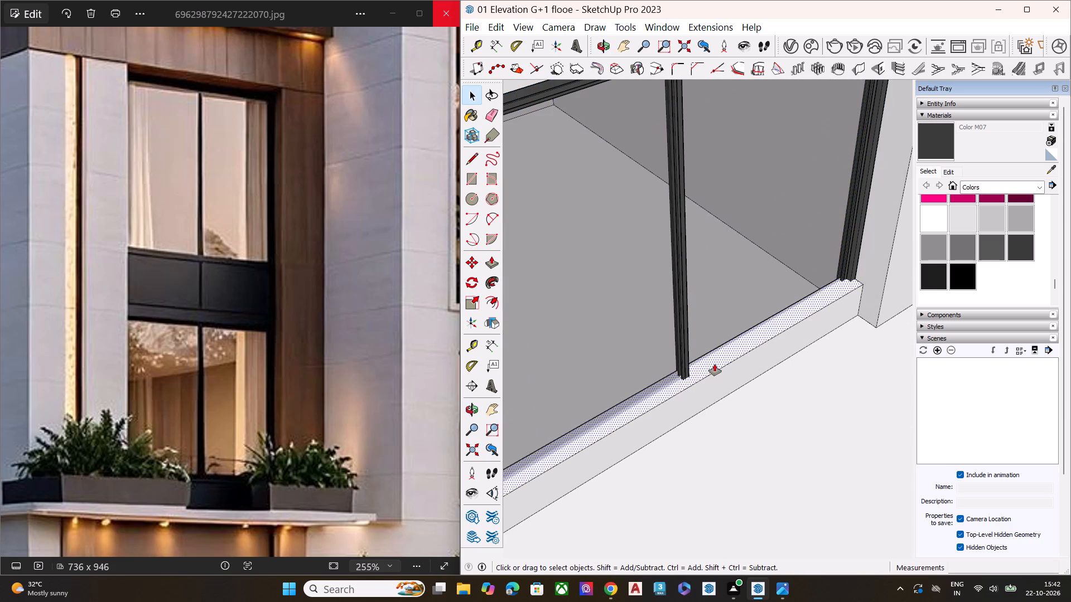
left_click(862, 285)
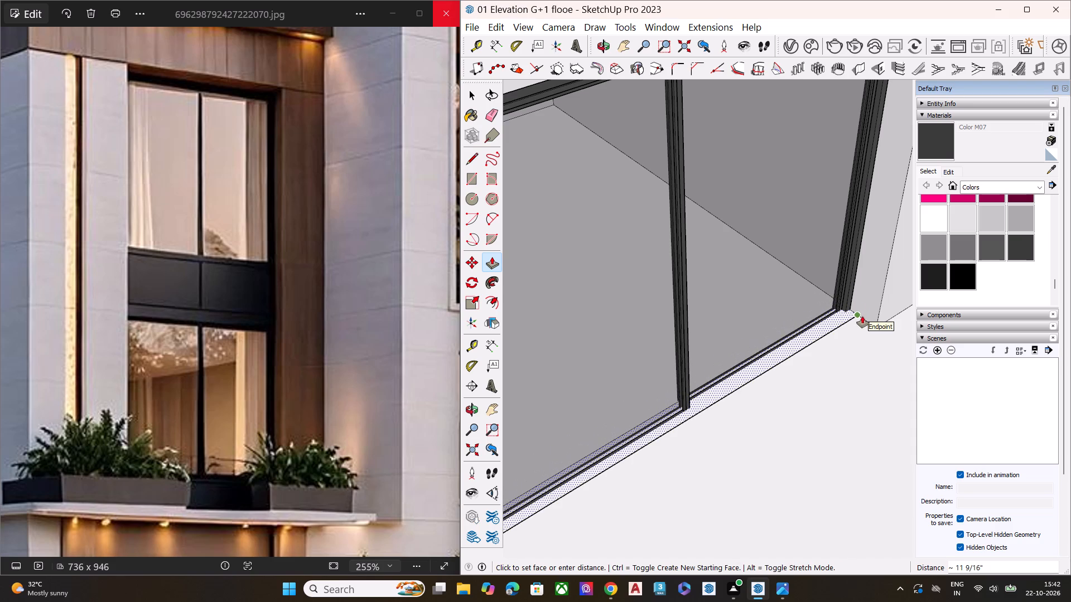
left_click(862, 316)
key("space")
Scale the lower window copy vertically so its bottom frame meets the slab at the base of the opening.
scroll(799, 344, "up", 2)
scroll(803, 341, "down", 1)
scroll(803, 341, "up", 3)
middle_click_drag(827, 313, 887, 213)
middle_click_drag(880, 226, 807, 342)
scroll(808, 370, "up", 2)
scroll(816, 383, "down", 1)
scroll(816, 385, "up", 3)
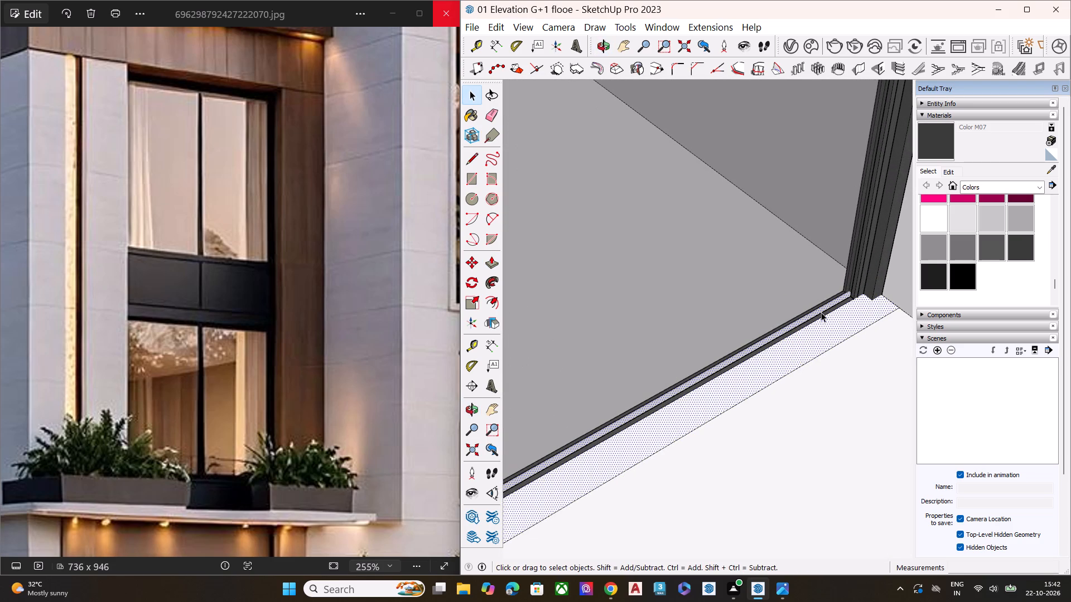
left_click(870, 279)
scroll(865, 299, "up", 1)
middle_click_drag(867, 288, 980, 148)
scroll(859, 256, "down", 1)
scroll(858, 256, "up", 1)
scroll(858, 257, "down", 8)
scroll(738, 337, "up", 4)
scroll(739, 336, "down", 8)
middle_click_drag(608, 367, 887, 320)
middle_click_drag(649, 344, 715, 355)
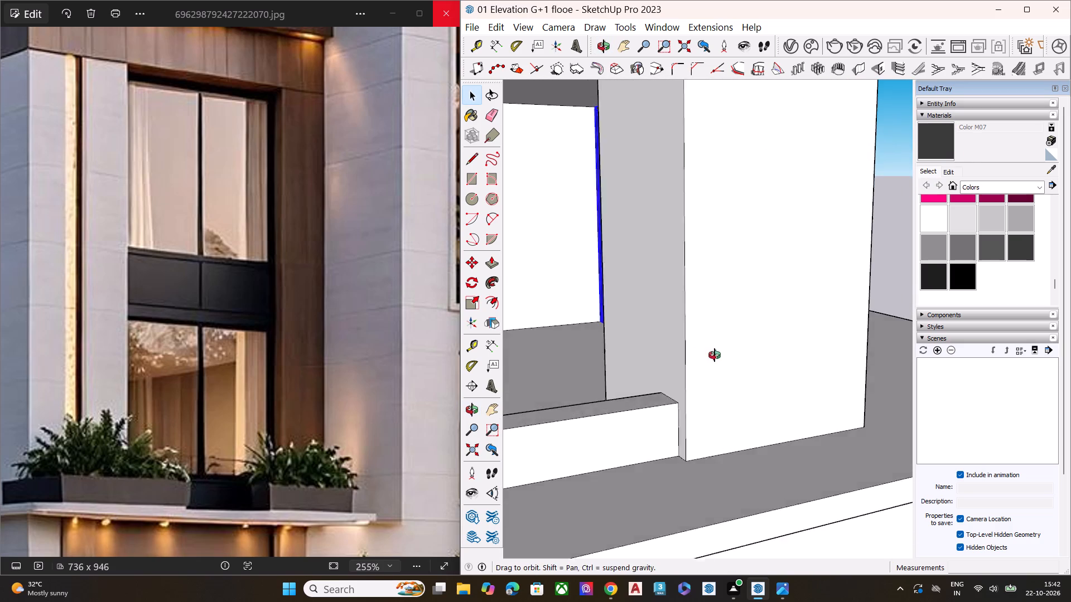
middle_click_drag(715, 355, 340, 374)
middle_click_drag(671, 355, 591, 354)
key("s")
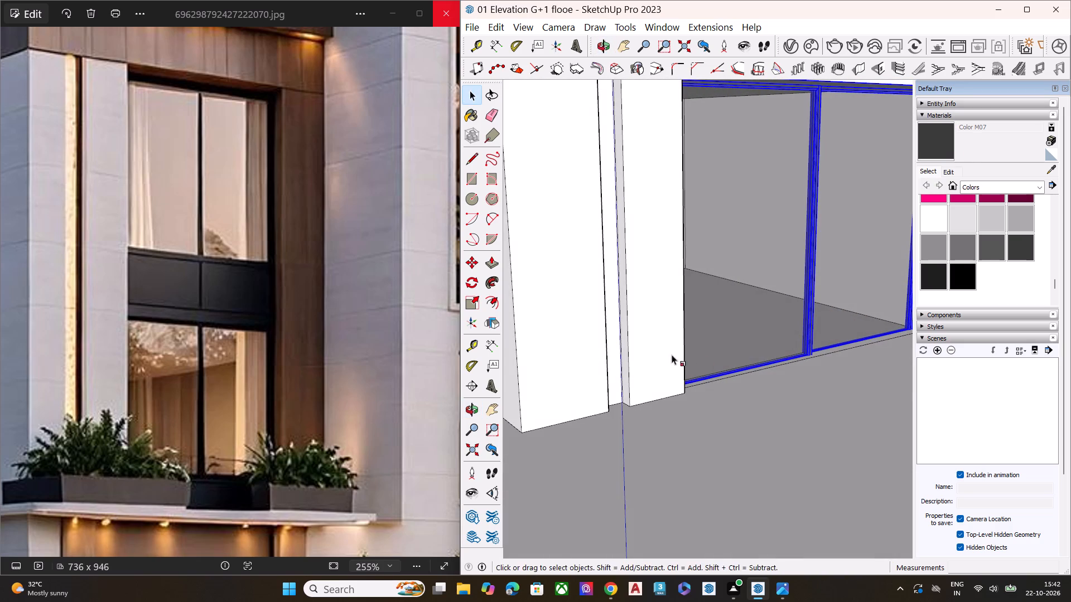
scroll(845, 362, "up", 4)
left_click(800, 358)
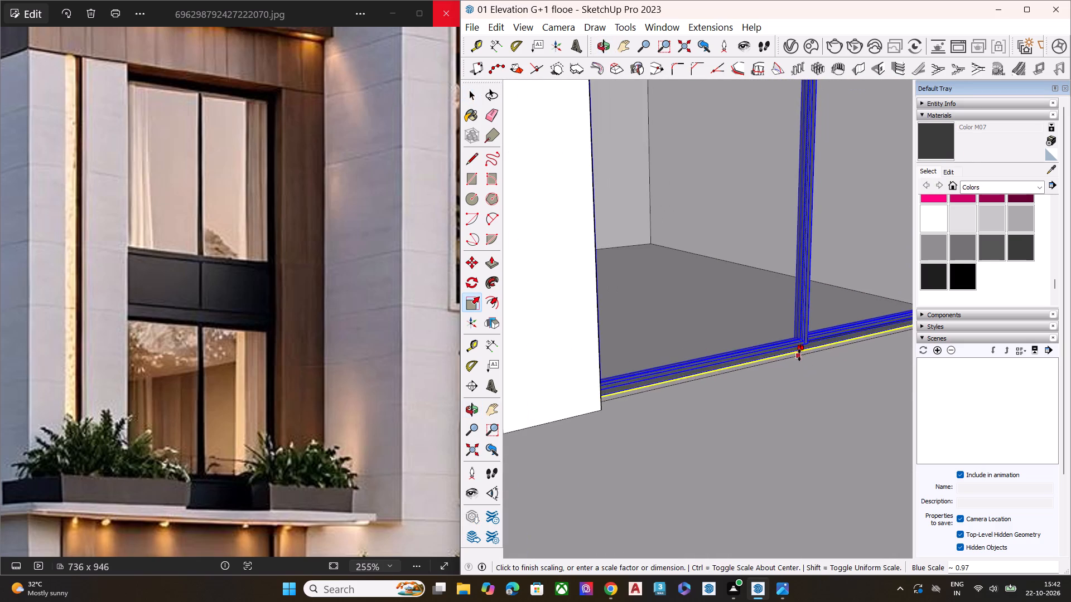
left_click(803, 346)
key("space")
scroll(697, 363, "down", 7)
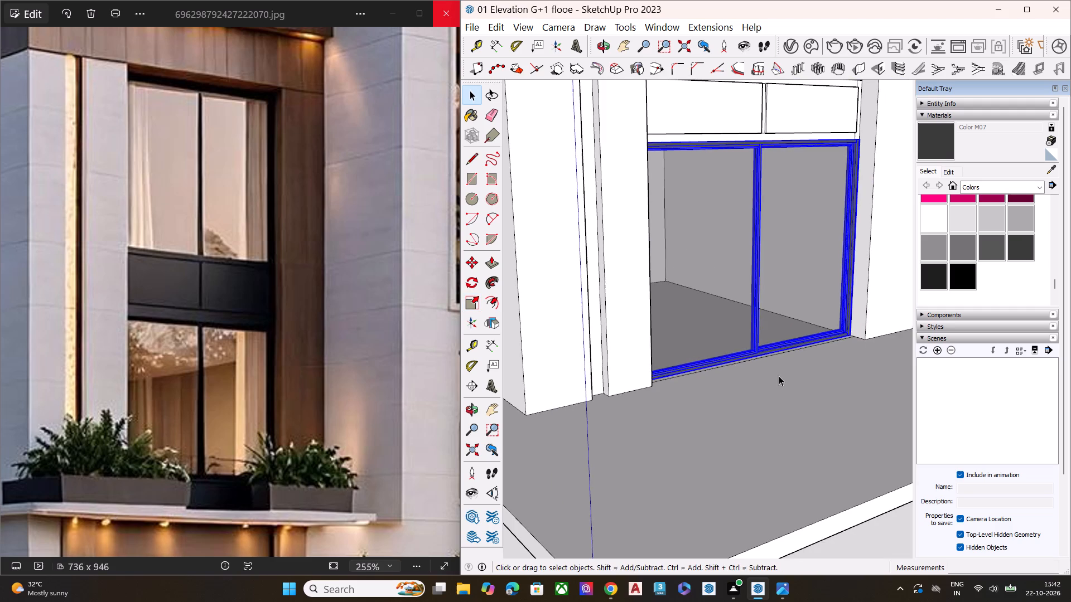
Examine the two fitted windows, the panel band between them and the overall villa massing from several angles.
scroll(728, 351, "down", 3)
scroll(718, 351, "up", 1)
scroll(713, 352, "down", 5)
middle_click_drag(766, 281, 770, 180)
scroll(770, 180, "up", 1)
scroll(770, 190, "down", 4)
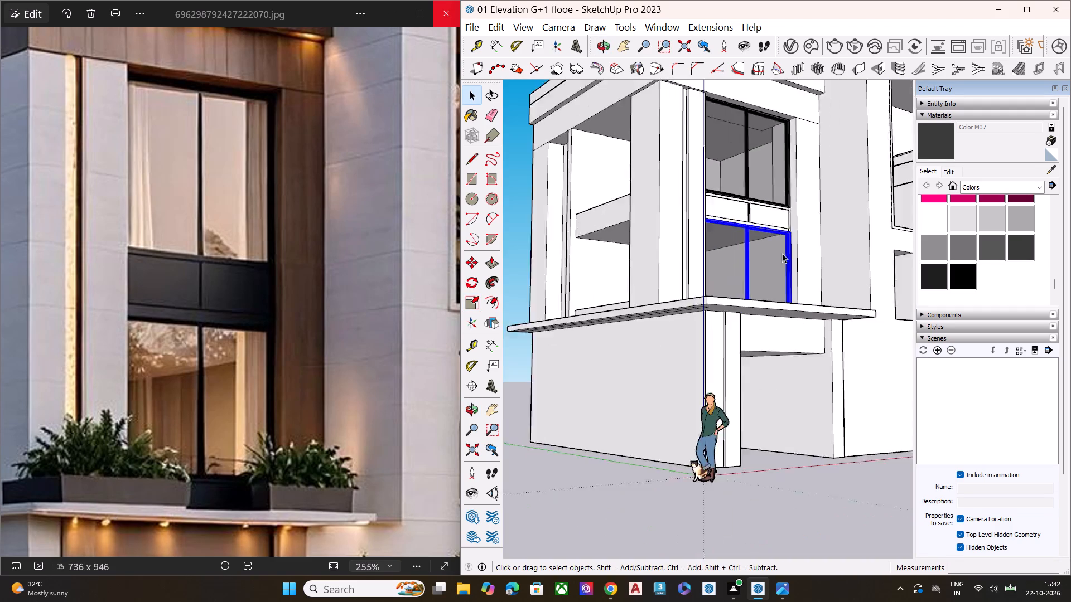
scroll(782, 253, "down", 3)
left_click(583, 457)
middle_click_drag(781, 186, 1026, 257)
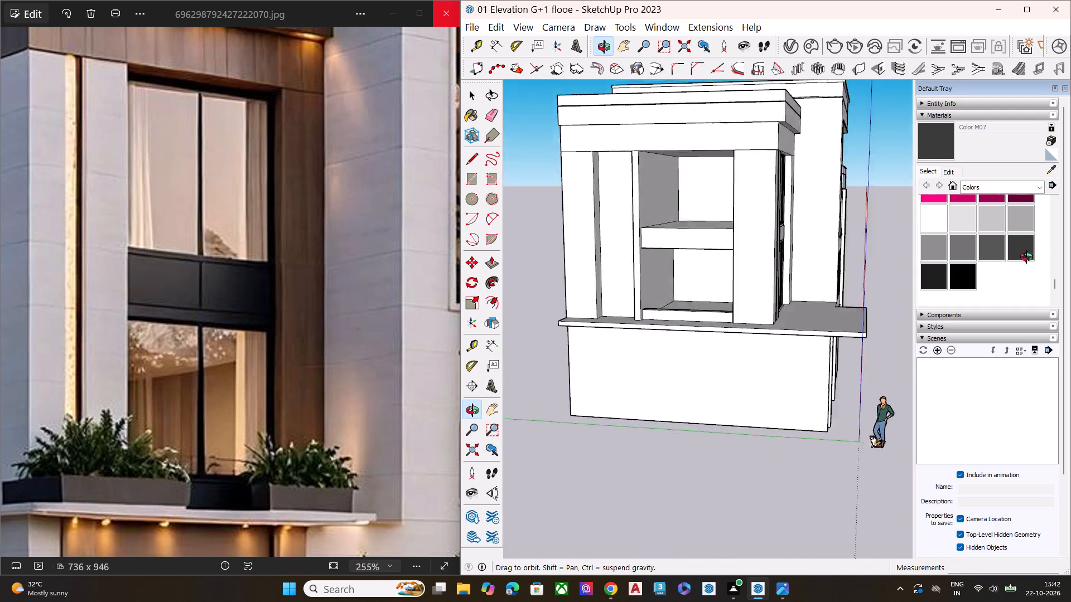
middle_click_drag(1026, 257, 731, 307)
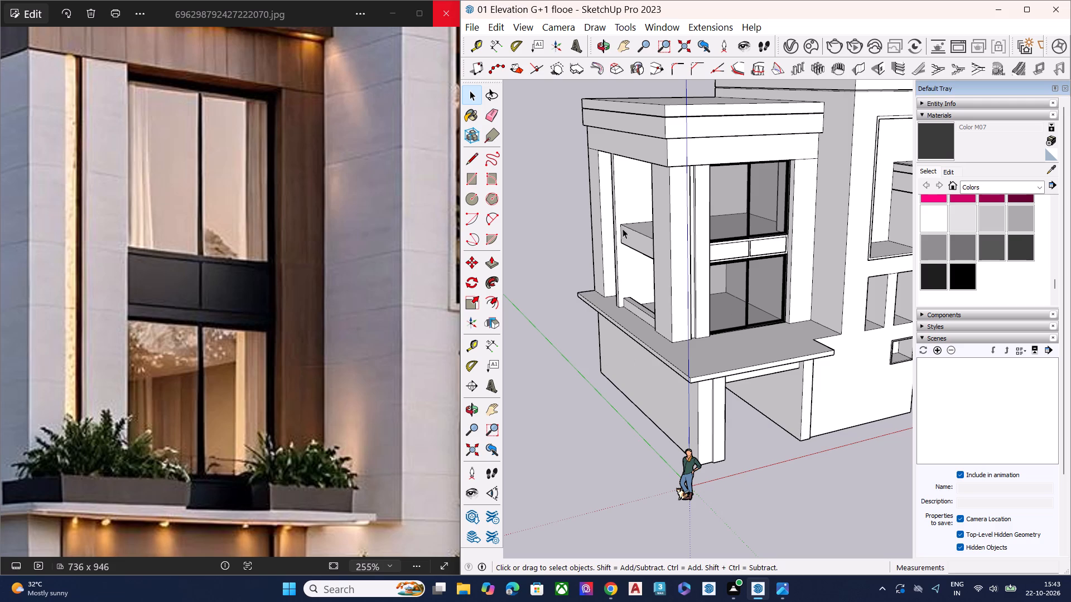
scroll(705, 222, "down", 6)
middle_click_drag(800, 295, 811, 250)
key("space")
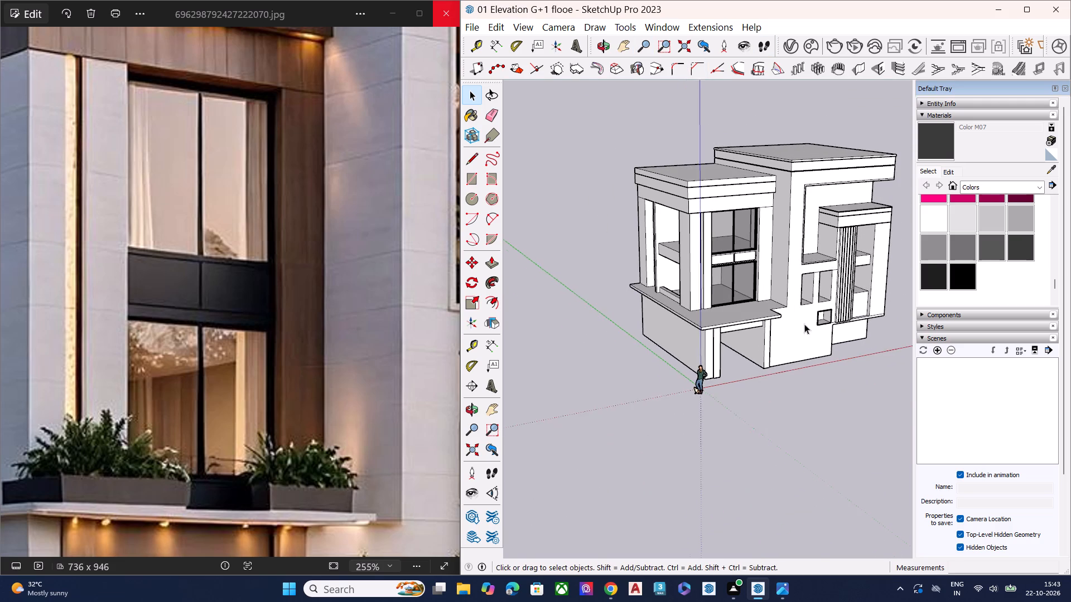
scroll(800, 343, "up", 1)
scroll(608, 367, "down", 6)
scroll(770, 275, "up", 6)
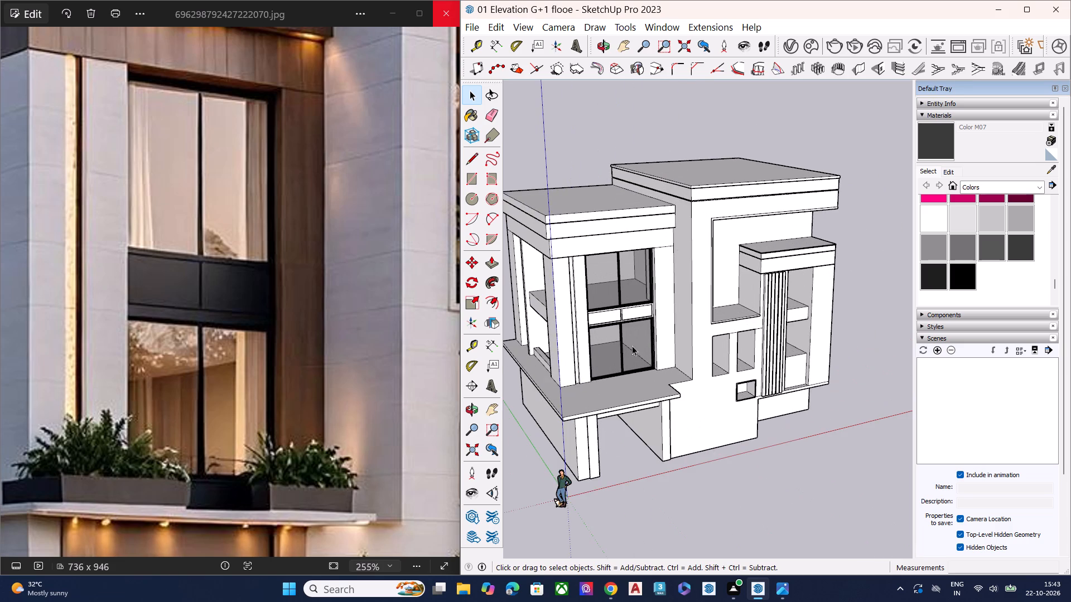
middle_click_drag(556, 373, 570, 319)
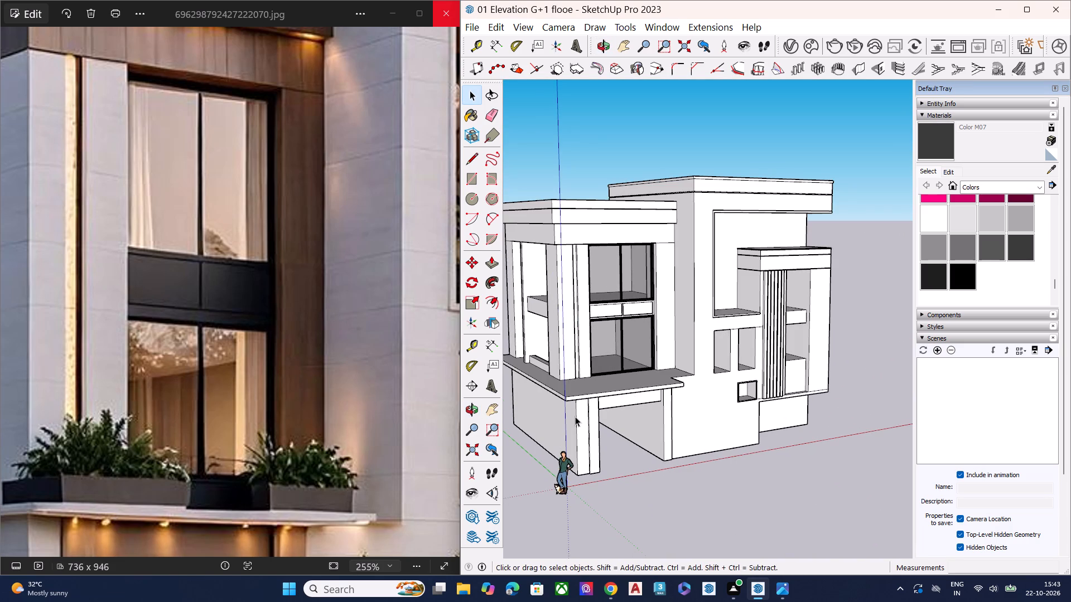
scroll(725, 370, "down", 4)
scroll(611, 412, "up", 2)
middle_click_drag(611, 379, 642, 326)
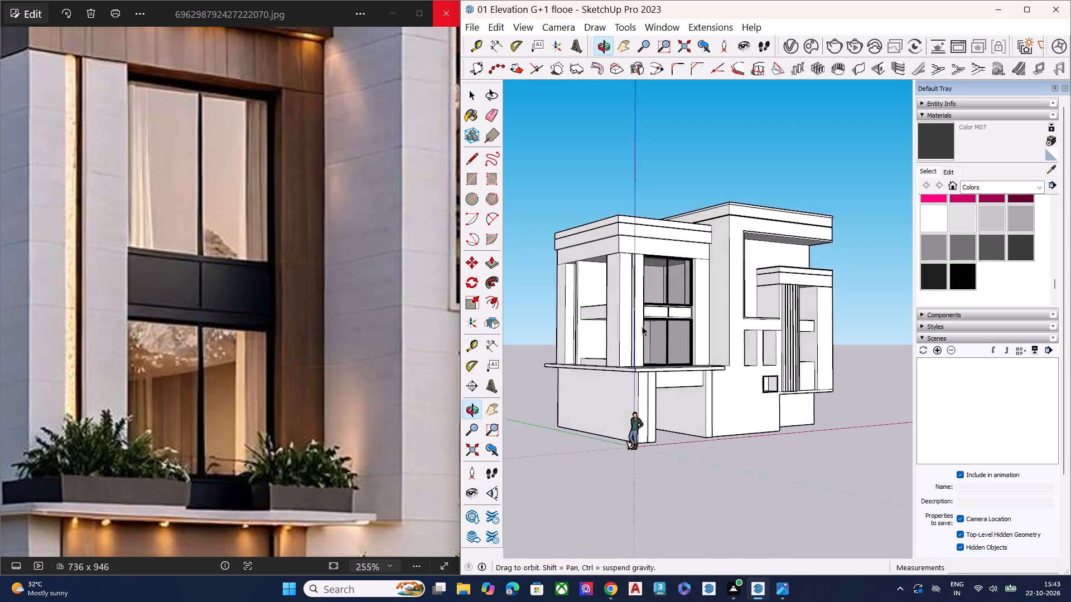
middle_click_drag(642, 326, 641, 326)
scroll(643, 325, "up", 4)
key("space")
Choose the Lily_Light material in the V-Ray Asset Editor and set its colour to saturation 17 and brightness 82.
left_click(797, 50)
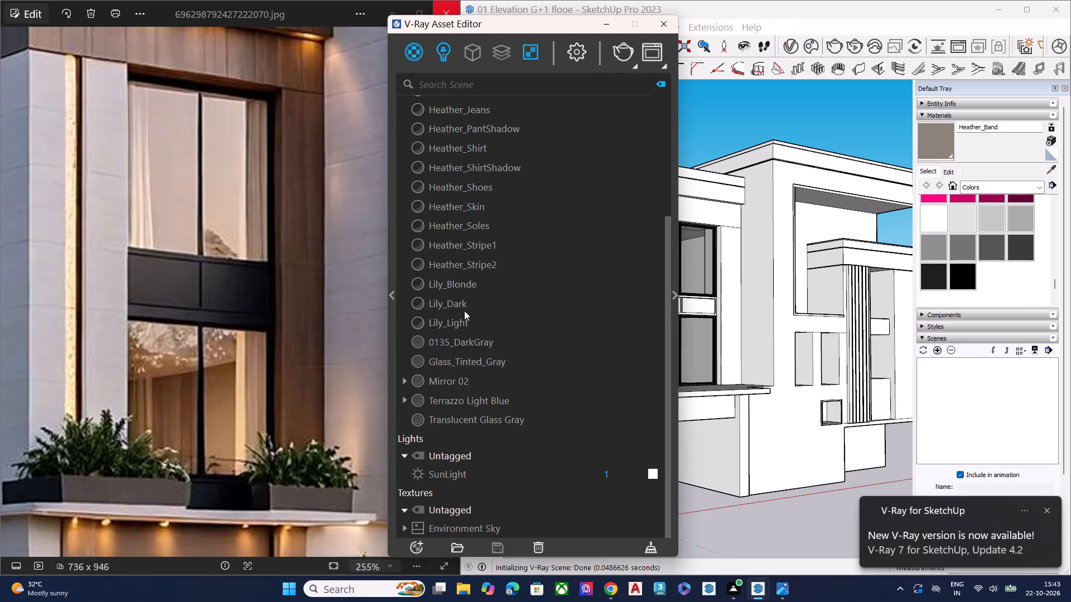
left_click(464, 310)
left_click(470, 323)
left_click(465, 283)
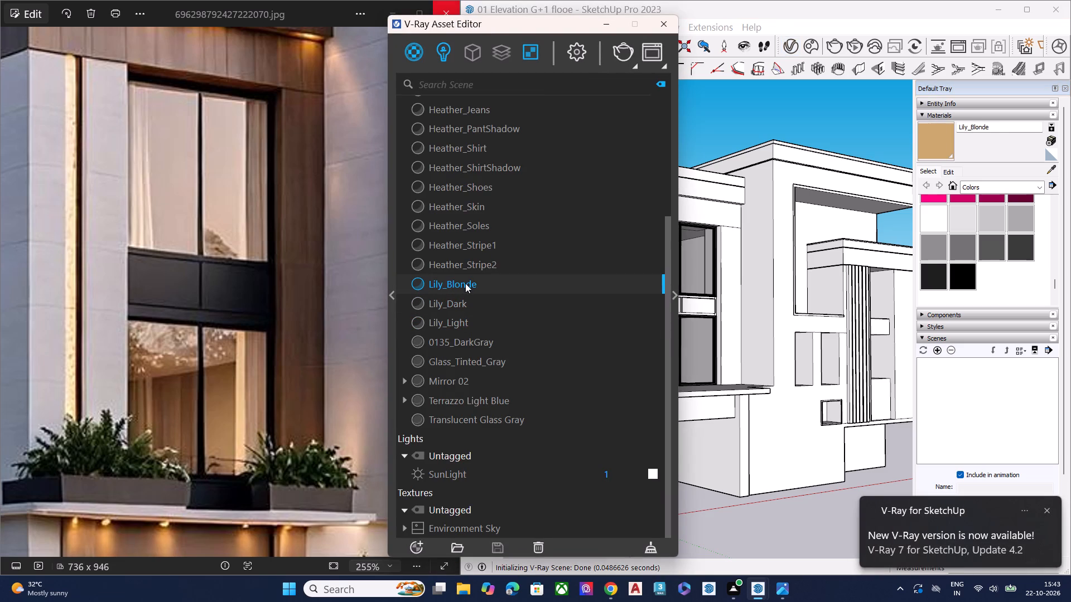
left_click(461, 304)
left_click(465, 324)
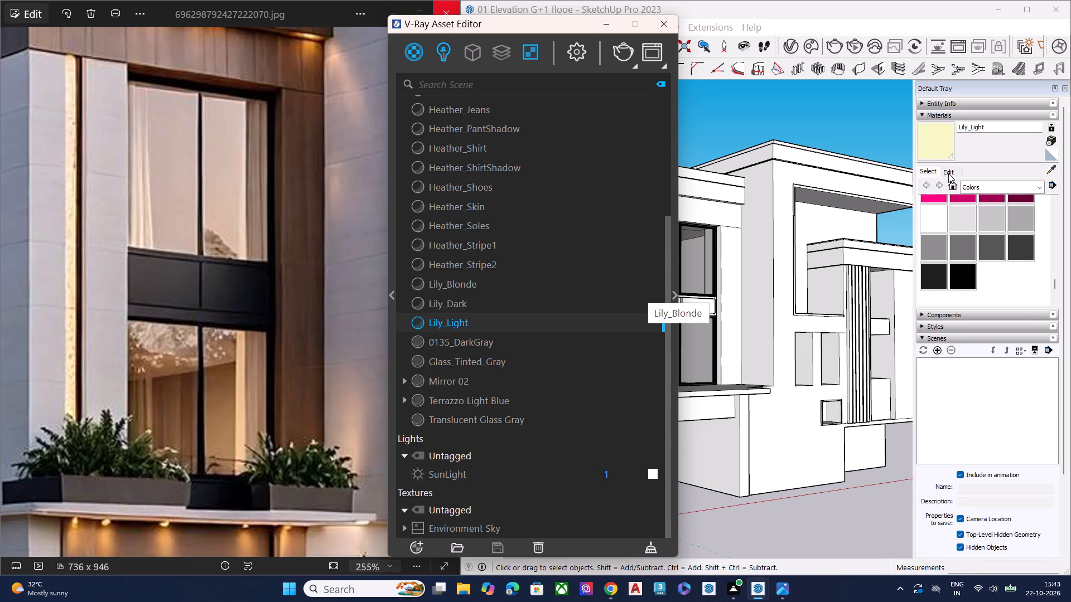
left_click(948, 173)
left_click_drag(996, 245, 991, 247)
left_click(656, 19)
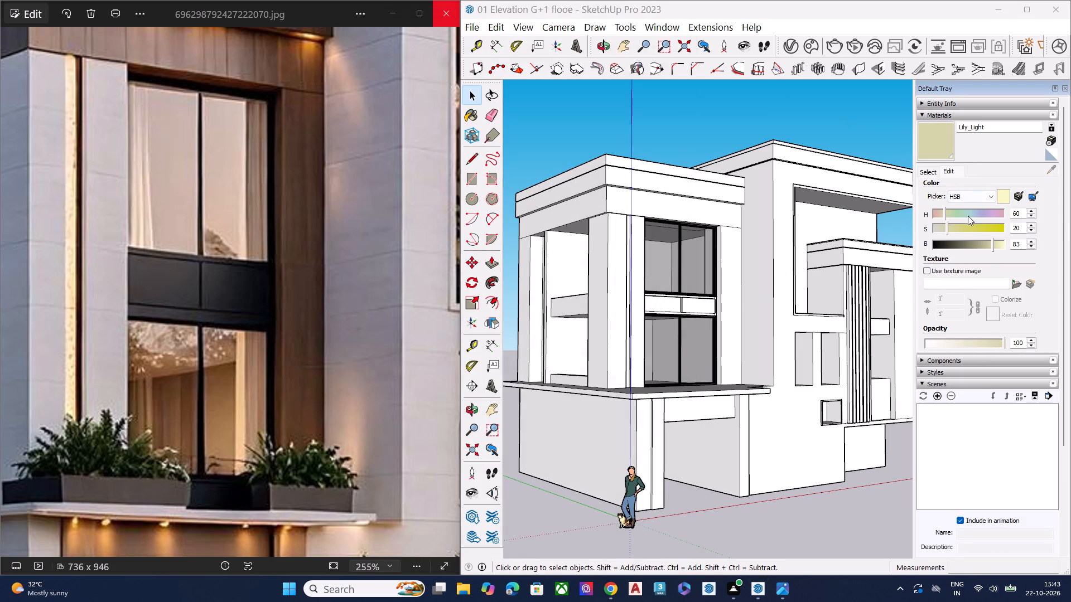
left_click_drag(945, 231, 951, 233)
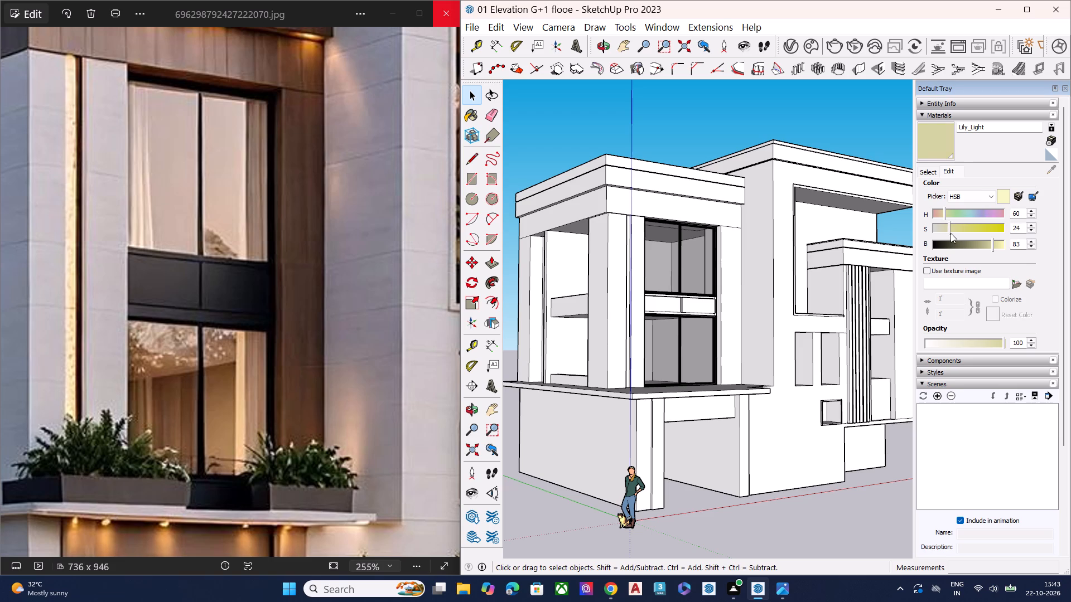
left_click_drag(951, 233, 951, 235)
left_click_drag(951, 235, 946, 237)
left_click(990, 248)
Paint the corner block's interior side wall and upper back wall with the Lily_Light material.
left_click(947, 143)
scroll(724, 290, "down", 6)
middle_click_drag(766, 290, 889, 365)
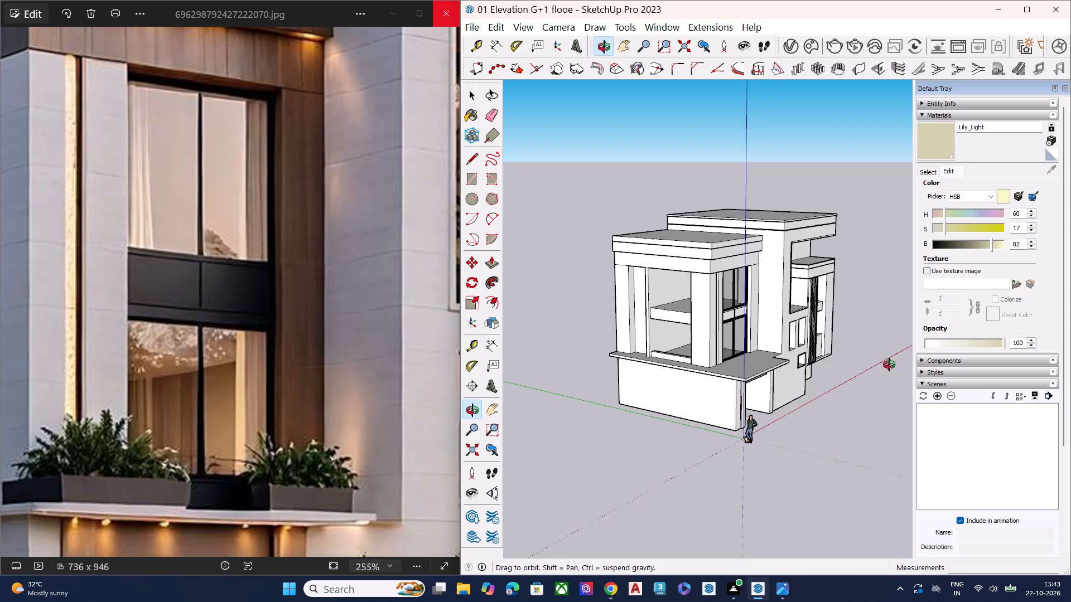
middle_click_drag(889, 365, 1033, 336)
middle_click_drag(710, 284, 653, 254)
scroll(652, 260, "up", 9)
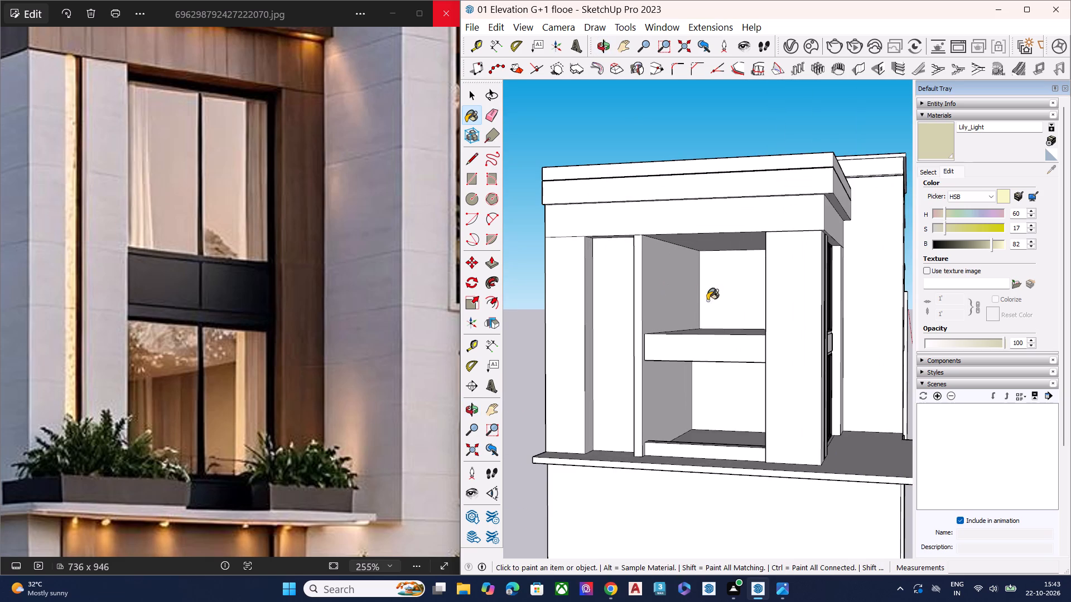
left_click(692, 303)
left_click(729, 296)
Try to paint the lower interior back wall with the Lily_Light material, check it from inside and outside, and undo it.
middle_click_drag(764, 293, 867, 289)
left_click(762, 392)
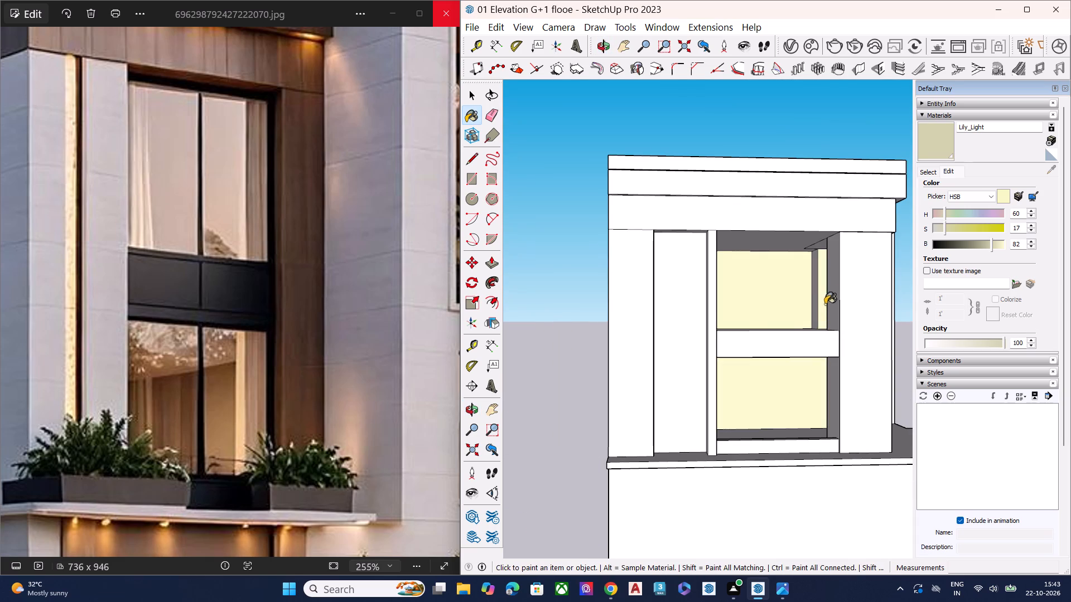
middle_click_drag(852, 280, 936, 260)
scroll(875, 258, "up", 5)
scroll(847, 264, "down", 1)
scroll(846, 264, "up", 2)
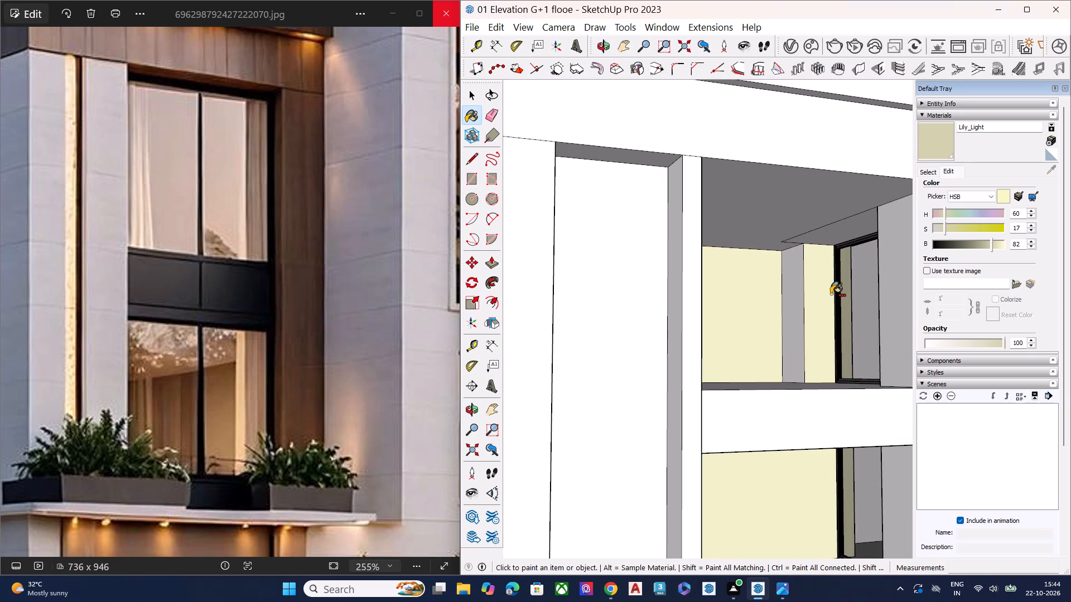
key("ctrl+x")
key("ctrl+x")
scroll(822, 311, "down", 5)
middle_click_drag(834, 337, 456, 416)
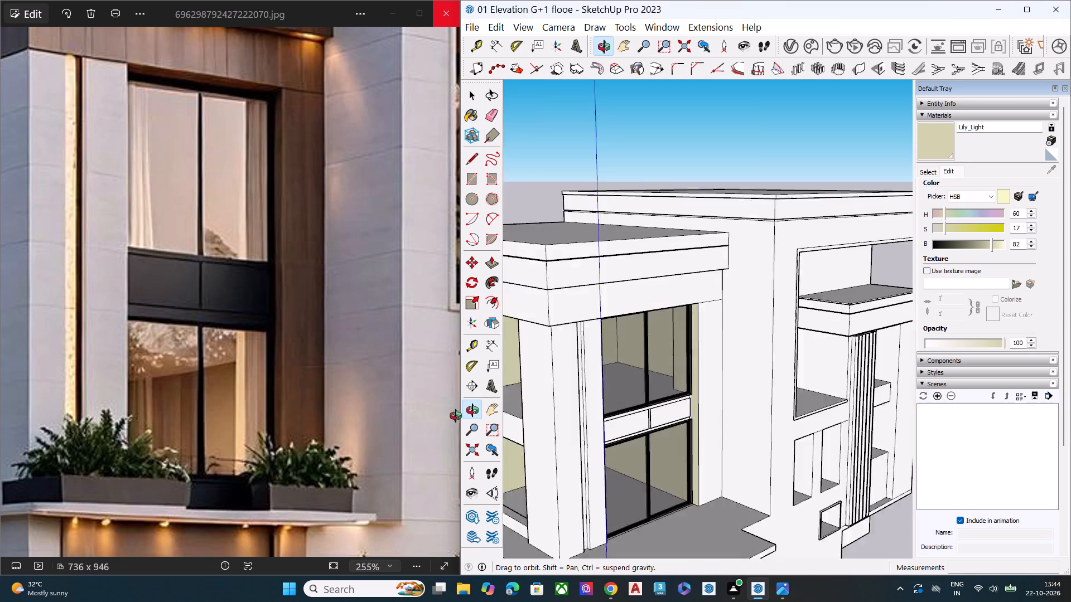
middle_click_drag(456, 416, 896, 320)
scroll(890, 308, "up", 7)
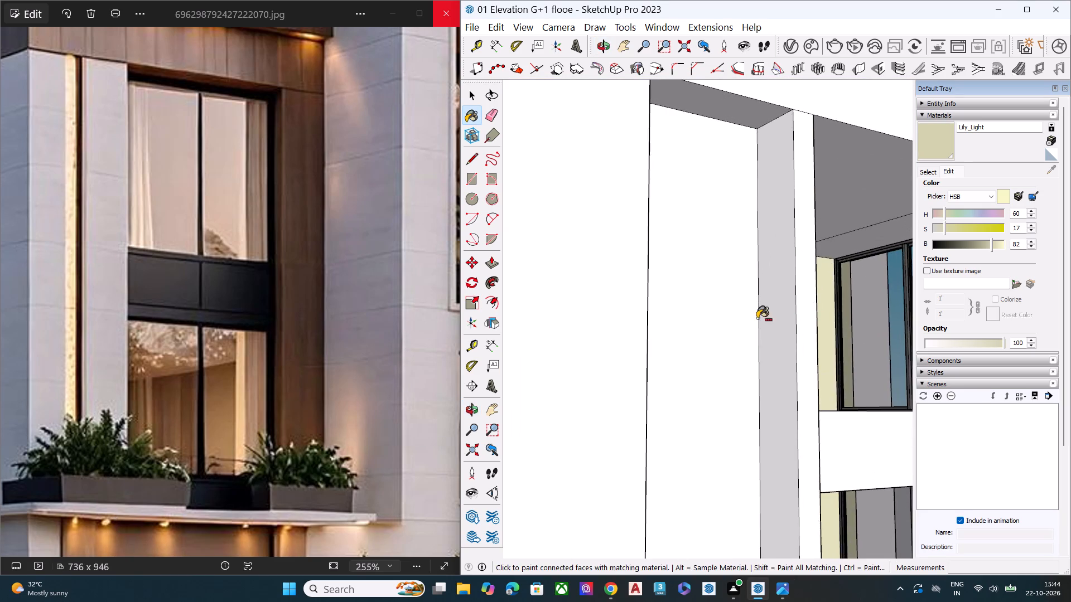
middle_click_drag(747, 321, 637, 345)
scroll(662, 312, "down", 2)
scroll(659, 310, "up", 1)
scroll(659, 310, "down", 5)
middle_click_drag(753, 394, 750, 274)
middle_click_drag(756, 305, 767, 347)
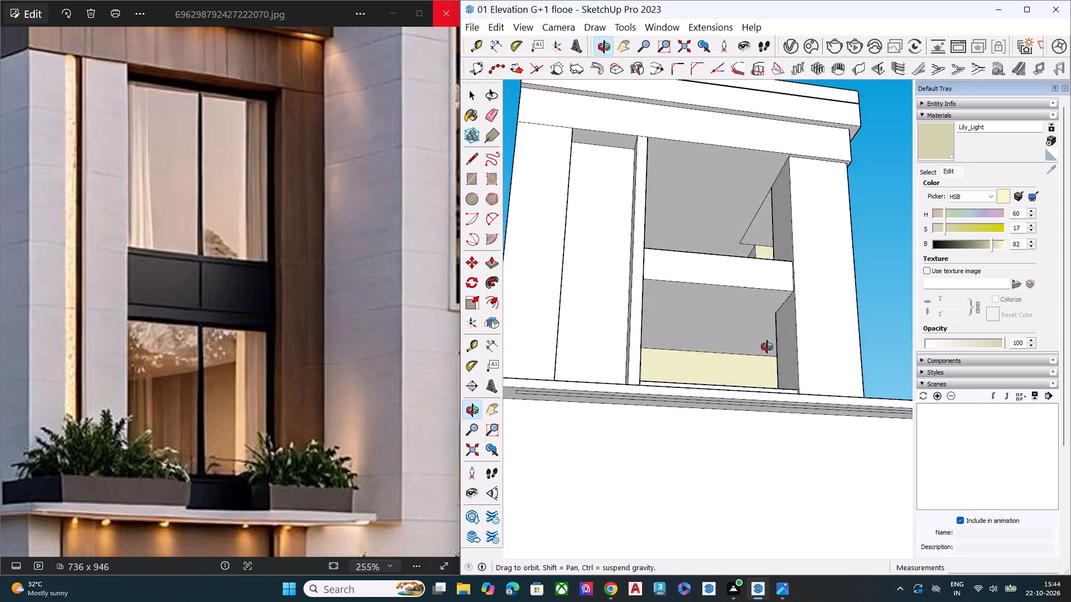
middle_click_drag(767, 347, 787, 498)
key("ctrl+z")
Draw a line about 2' 4" long from the inner wall return's floor corner to the upper window frame's outer bottom corner.
key("space")
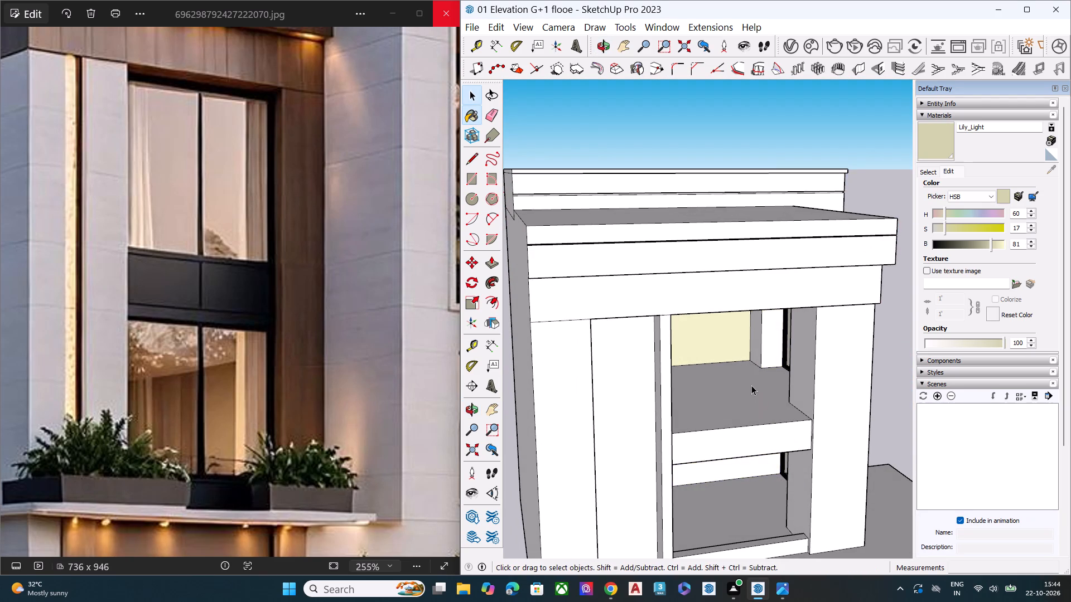
scroll(771, 382, "up", 8)
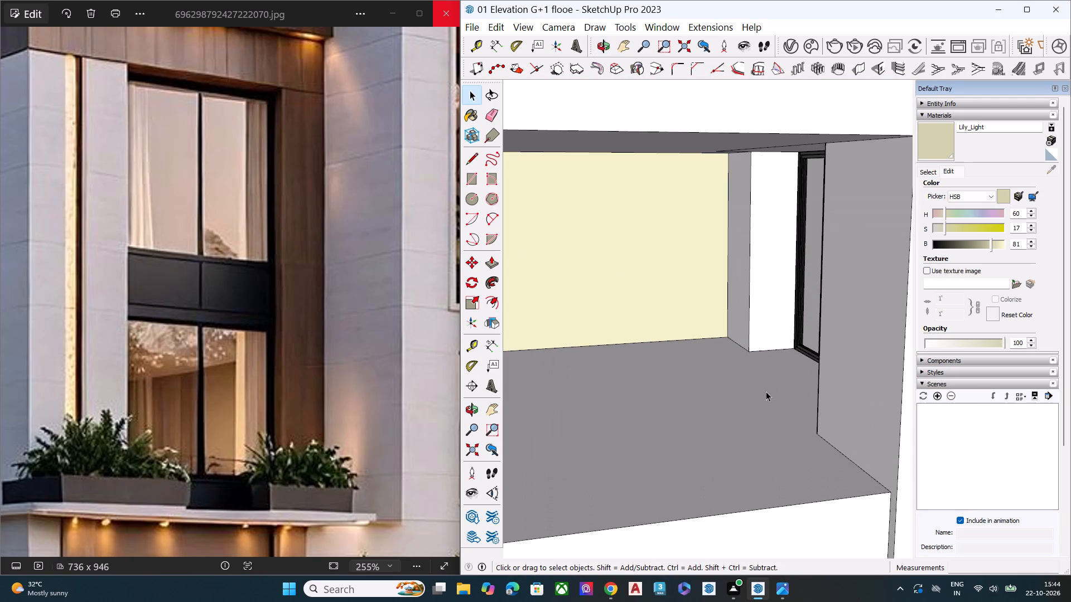
key("l")
scroll(736, 340, "up", 1)
scroll(736, 340, "down", 2)
scroll(736, 340, "up", 4)
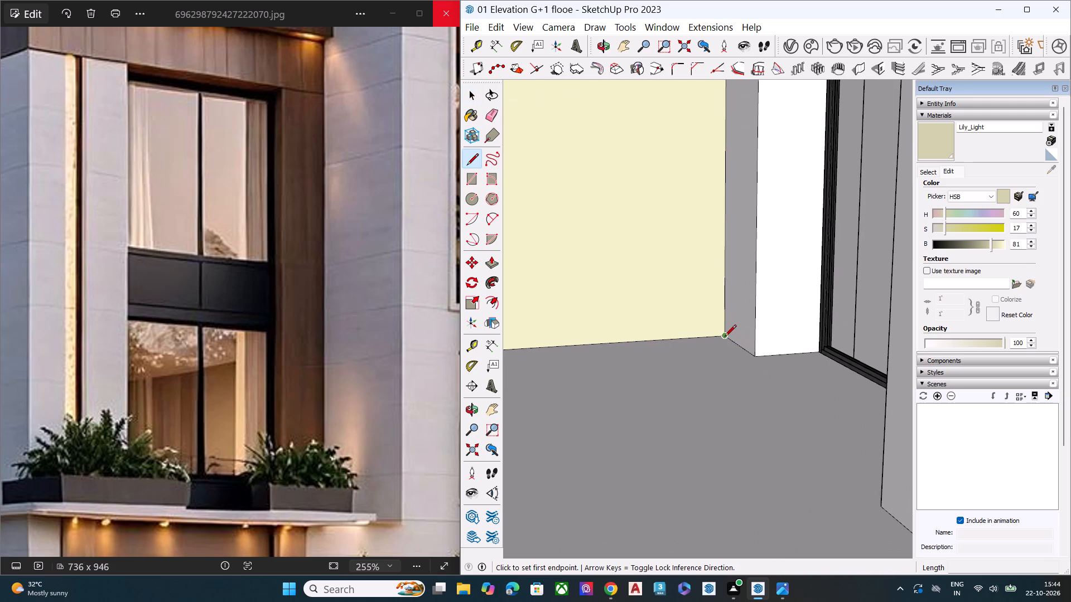
left_click(756, 356)
middle_click_drag(835, 349, 749, 365)
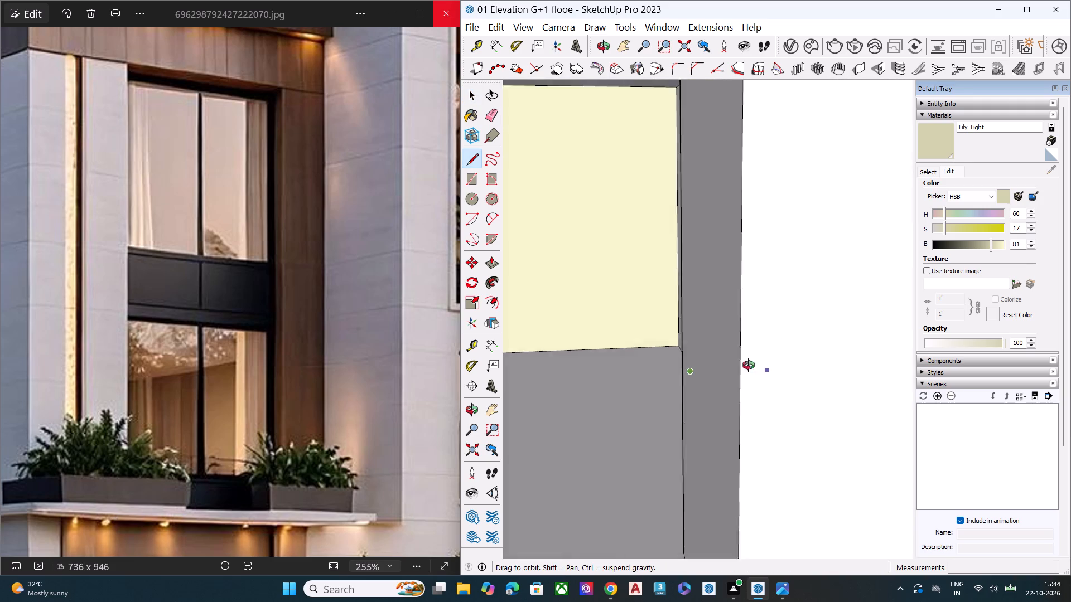
middle_click_drag(749, 365, 530, 371)
scroll(670, 337, "down", 3)
scroll(670, 337, "up", 1)
scroll(670, 337, "down", 4)
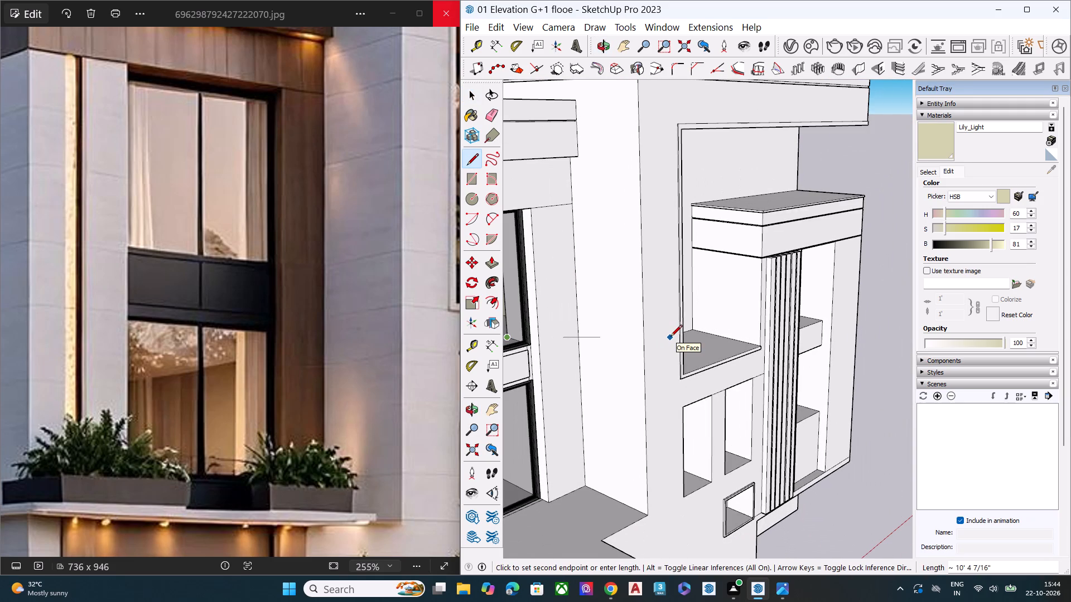
scroll(624, 318, "down", 6)
scroll(575, 341, "up", 2)
scroll(573, 340, "down", 1)
scroll(573, 340, "up", 8)
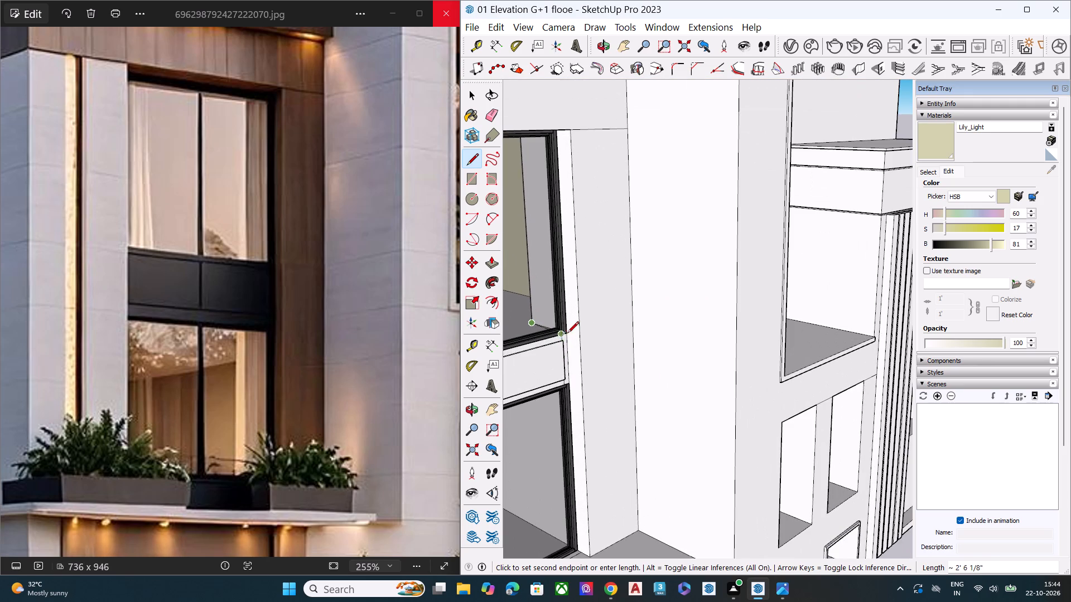
scroll(570, 332, "up", 10)
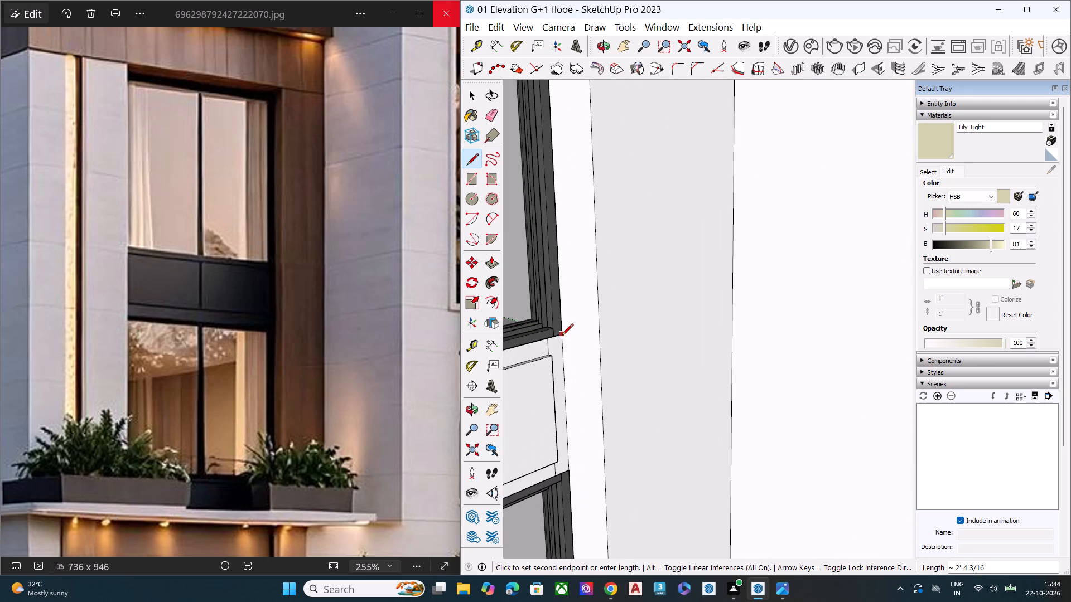
left_click(562, 336)
scroll(664, 348, "down", 7)
scroll(787, 373, "down", 1)
scroll(789, 377, "up", 1)
scroll(789, 377, "down", 4)
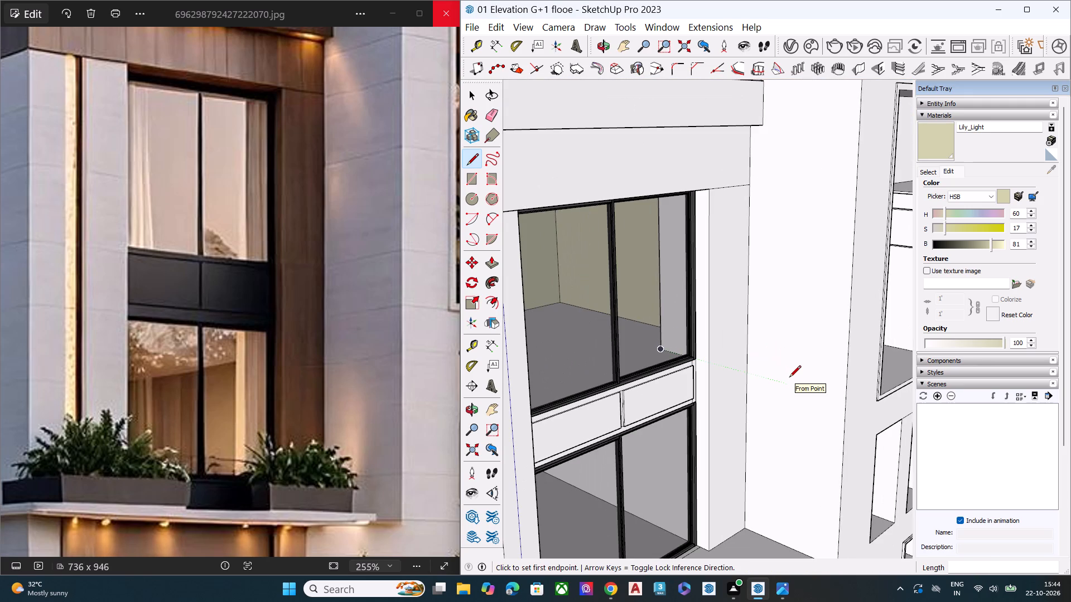
key("space")
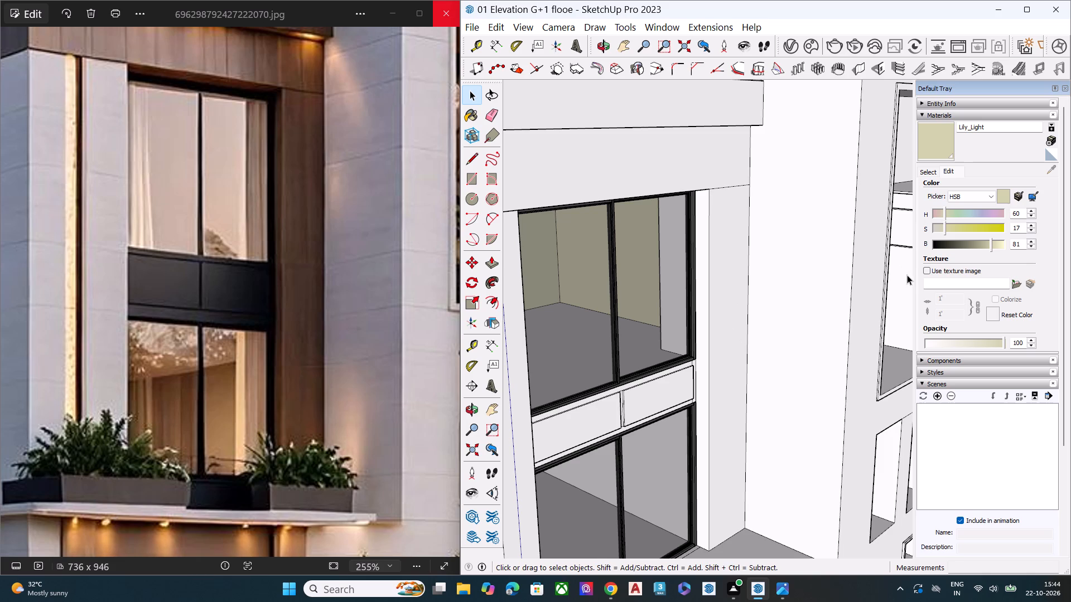
Compare the corner block's open side bay and intermediate slab with the full reference photo.
scroll(894, 282, "down", 8)
scroll(756, 355, "down", 1)
middle_click_drag(685, 332, 776, 300)
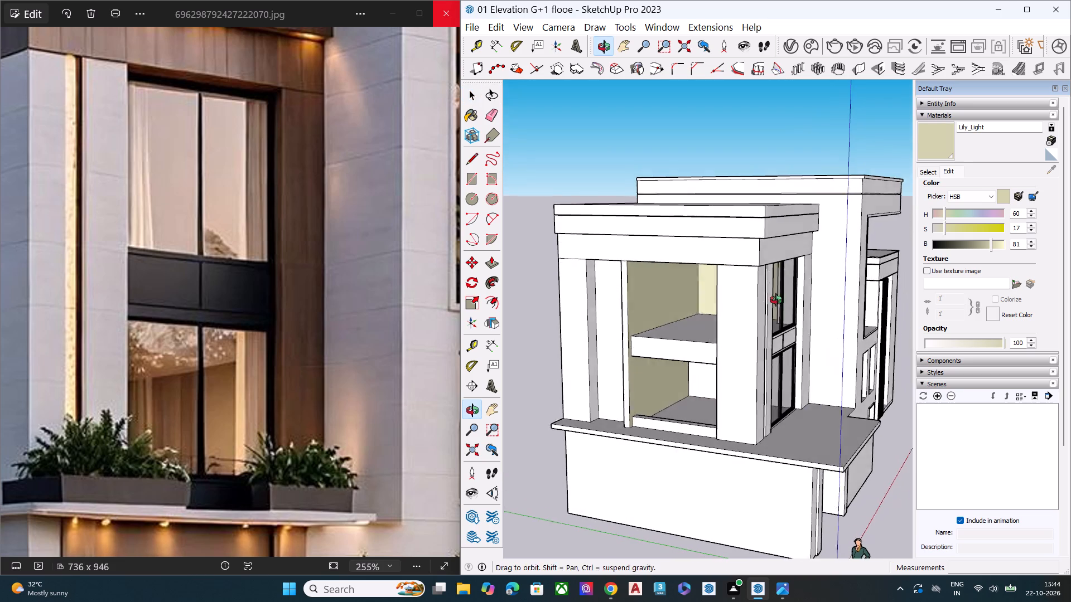
middle_click_drag(776, 300, 777, 299)
scroll(623, 328, "up", 5)
scroll(783, 348, "down", 3)
scroll(793, 357, "up", 1)
scroll(793, 357, "down", 4)
scroll(244, 333, "down", 5)
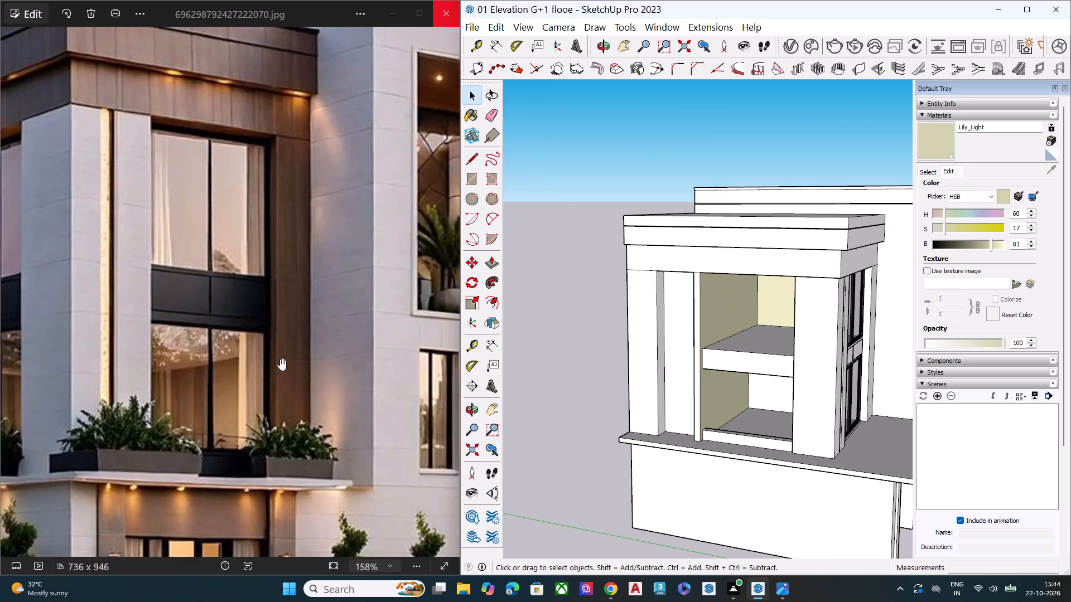
scroll(280, 358, "down", 4)
scroll(309, 378, "up", 1)
scroll(309, 378, "down", 3)
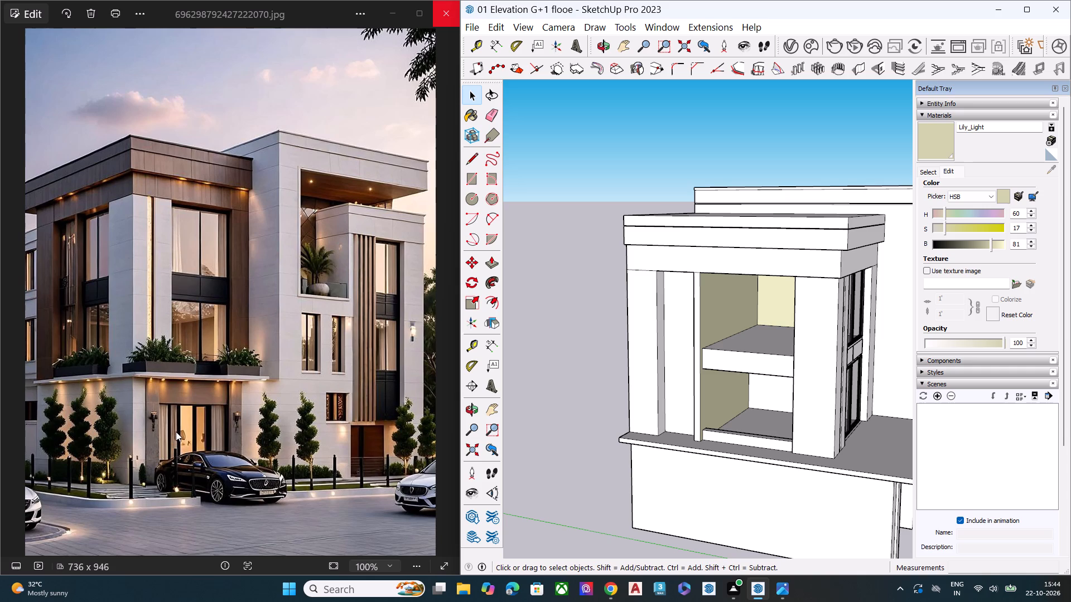
scroll(227, 361, "down", 3)
key("space")
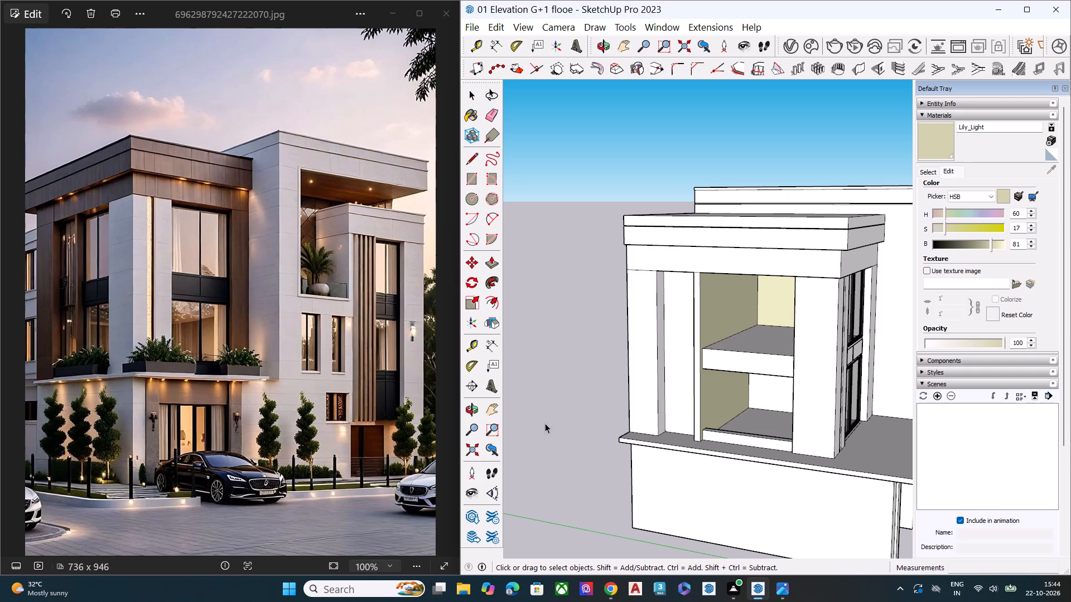
scroll(534, 428, "down", 5)
middle_click_drag(680, 419, 561, 417)
scroll(592, 373, "up", 8)
scroll(668, 373, "up", 4)
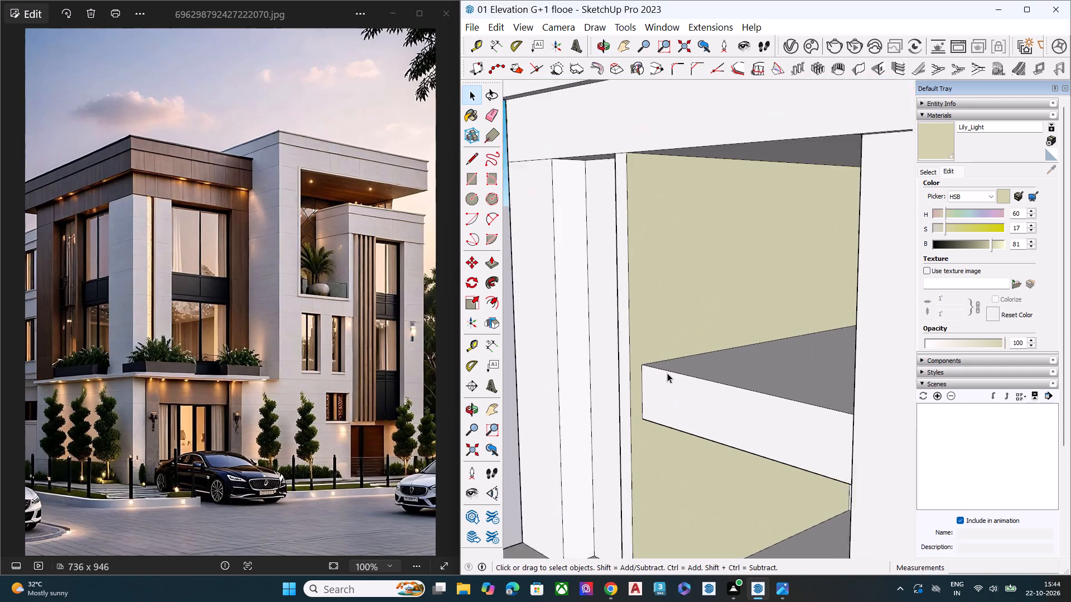
Undo the Lily_Light painting on the corner block's interior walls.
scroll(667, 373, "up", 3)
scroll(639, 387, "down", 6)
key("ctrl+z")
key("ctrl+z")
key("ctrl+z")
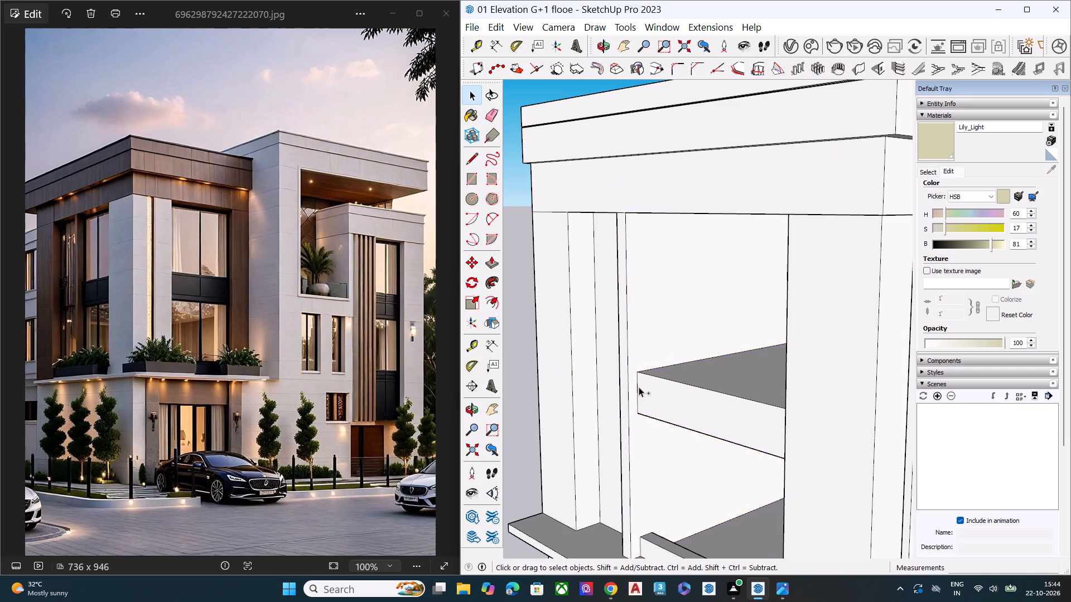
scroll(632, 394, "down", 7)
middle_click_drag(631, 402, 628, 375)
key("space")
Draw a vertical line about 18' 4" long beside the side bay's narrow wall return, from the roof soffit to the terrace floor.
scroll(628, 374, "up", 1)
scroll(628, 374, "down", 1)
scroll(628, 374, "up", 1)
scroll(630, 380, "down", 1)
scroll(631, 382, "up", 4)
key("comma")
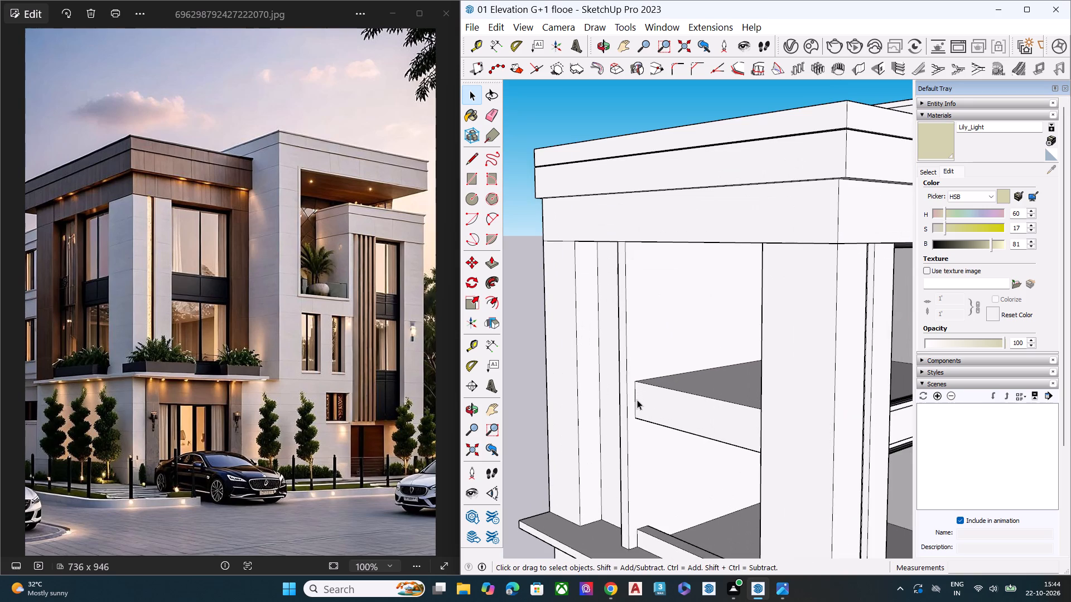
key("l")
scroll(637, 390, "down", 1)
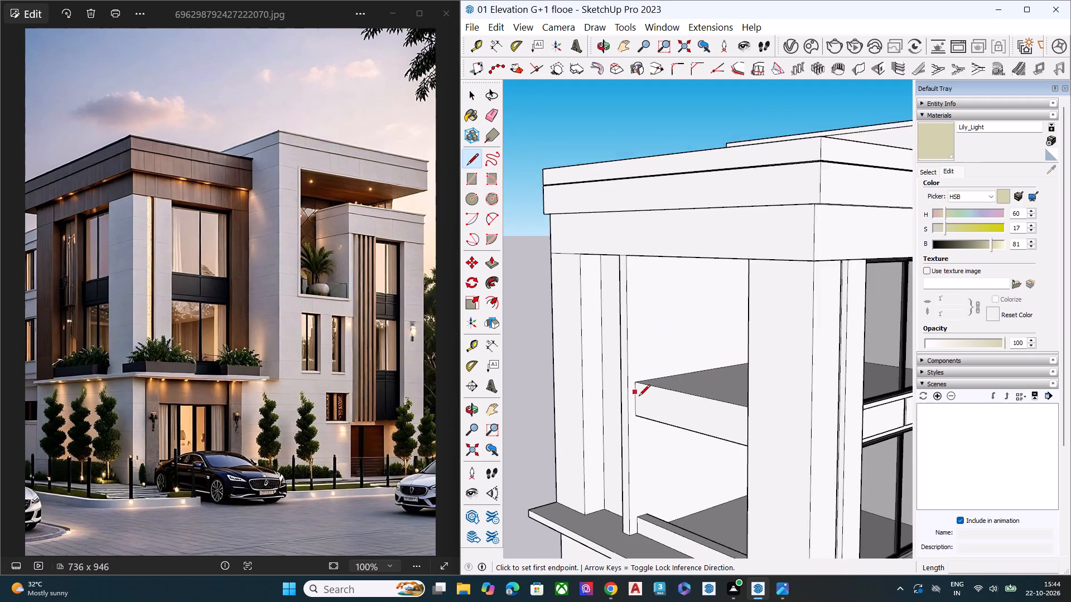
scroll(639, 397, "down", 2)
middle_click_drag(635, 384, 629, 288)
scroll(627, 303, "up", 3)
scroll(629, 288, "down", 2)
scroll(629, 288, "up", 4)
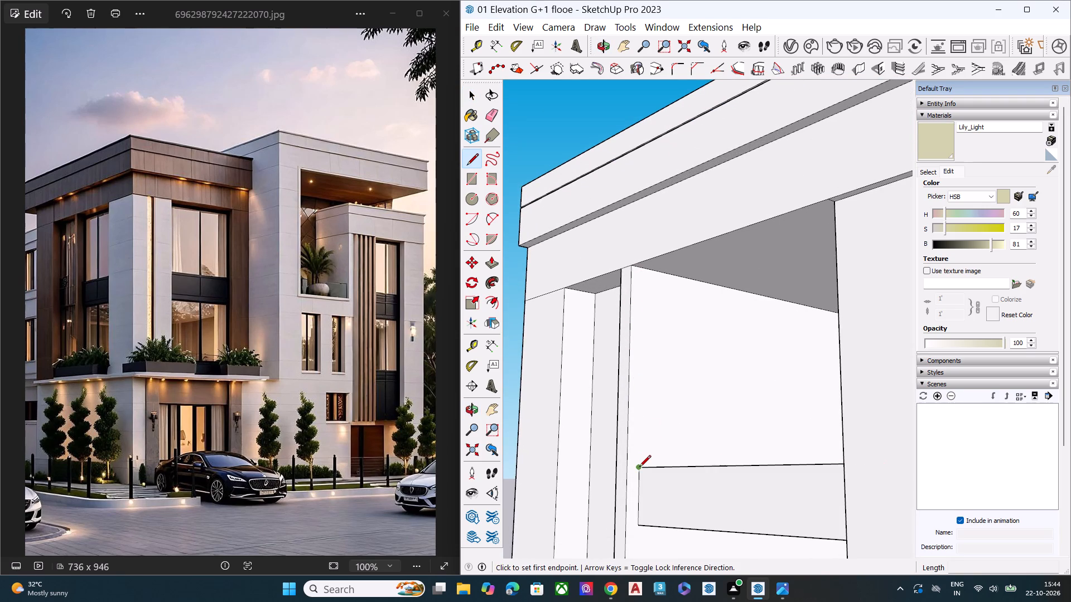
left_click(644, 270)
scroll(654, 401, "down", 2)
scroll(653, 409, "up", 1)
scroll(653, 412, "down", 5)
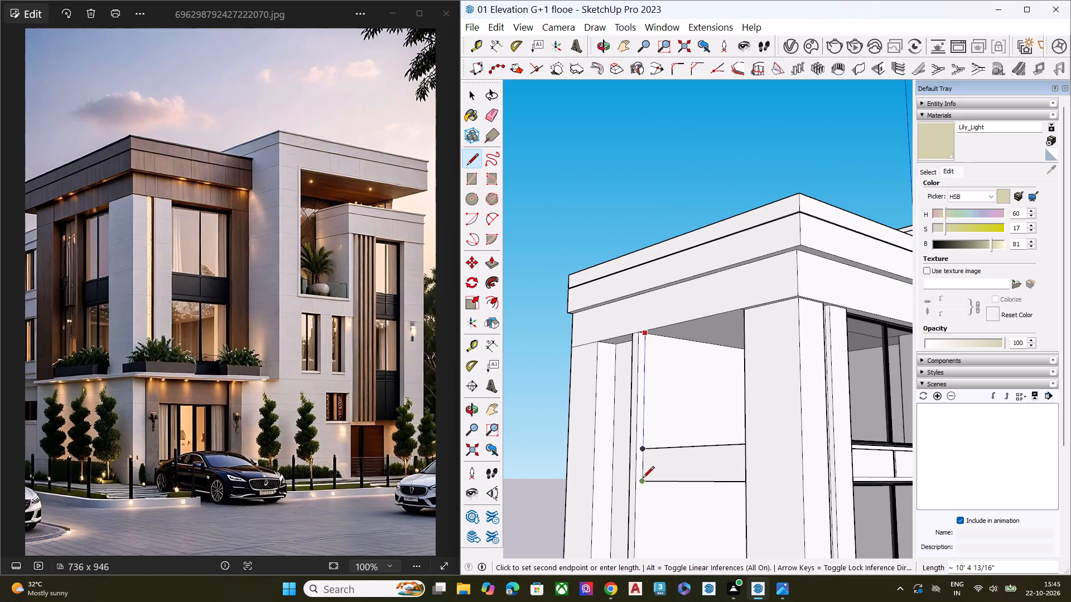
scroll(644, 484, "up", 1)
scroll(644, 484, "down", 9)
scroll(645, 485, "up", 1)
scroll(645, 485, "down", 4)
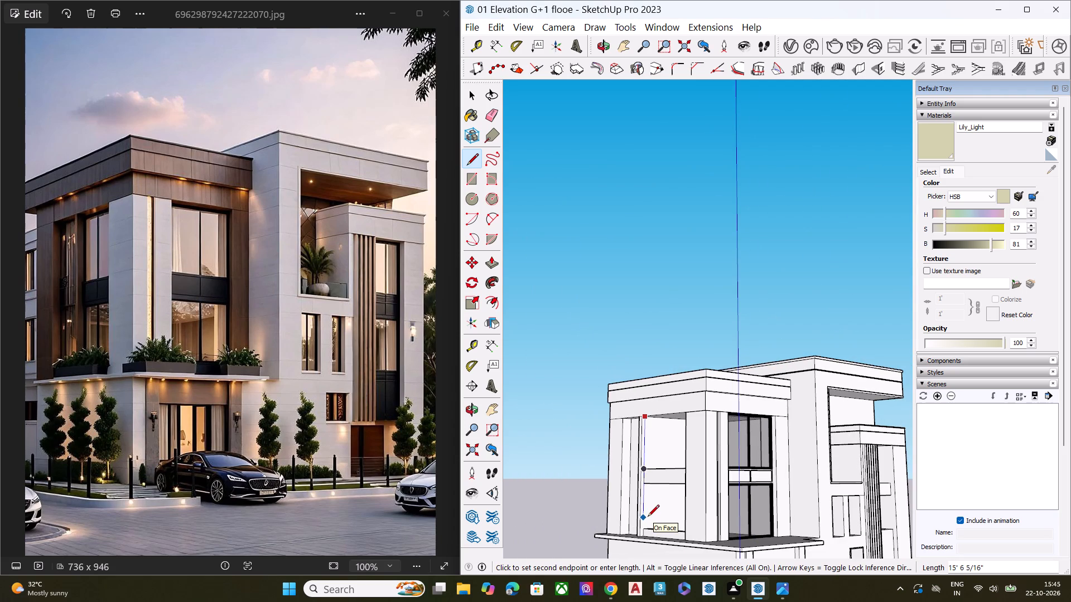
scroll(645, 536, "up", 7)
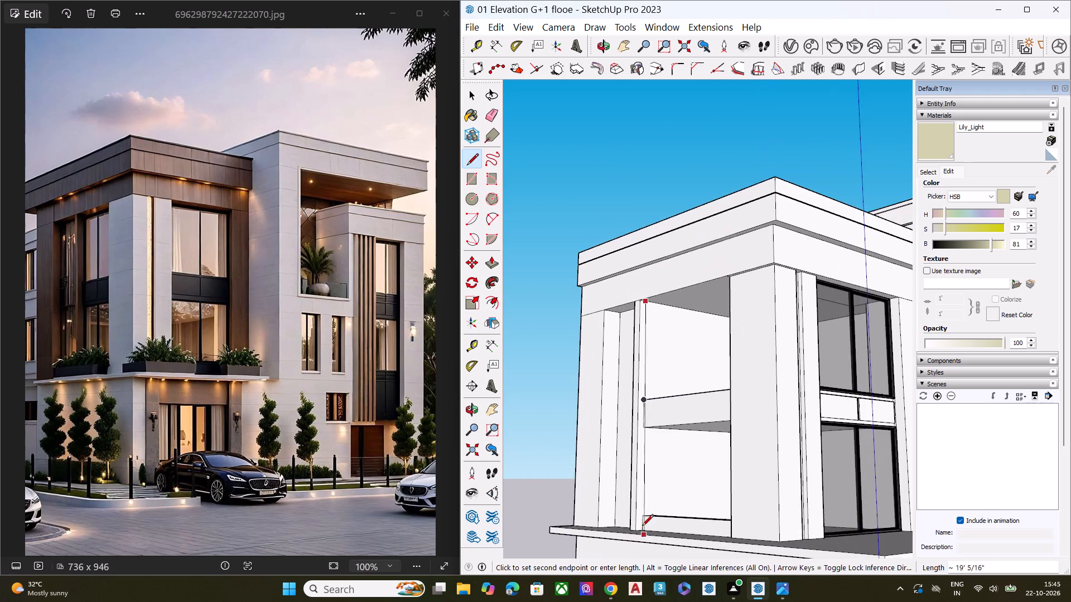
scroll(641, 522, "down", 1)
scroll(641, 522, "up", 1)
scroll(641, 522, "down", 1)
scroll(641, 522, "up", 4)
middle_click_drag(641, 530, 650, 582)
scroll(649, 577, "up", 9)
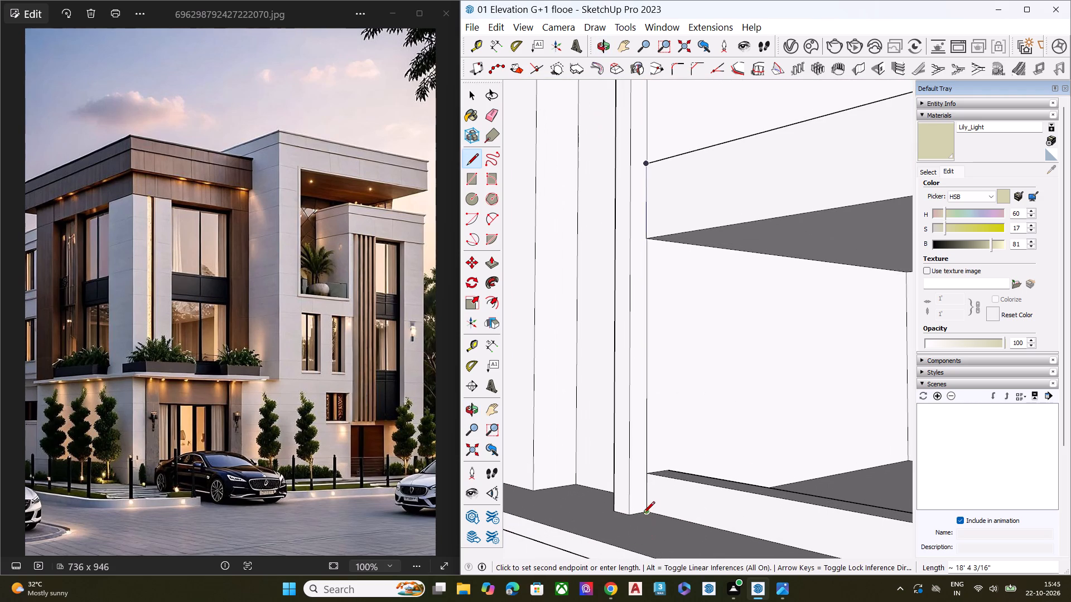
left_click(644, 514)
key("space")
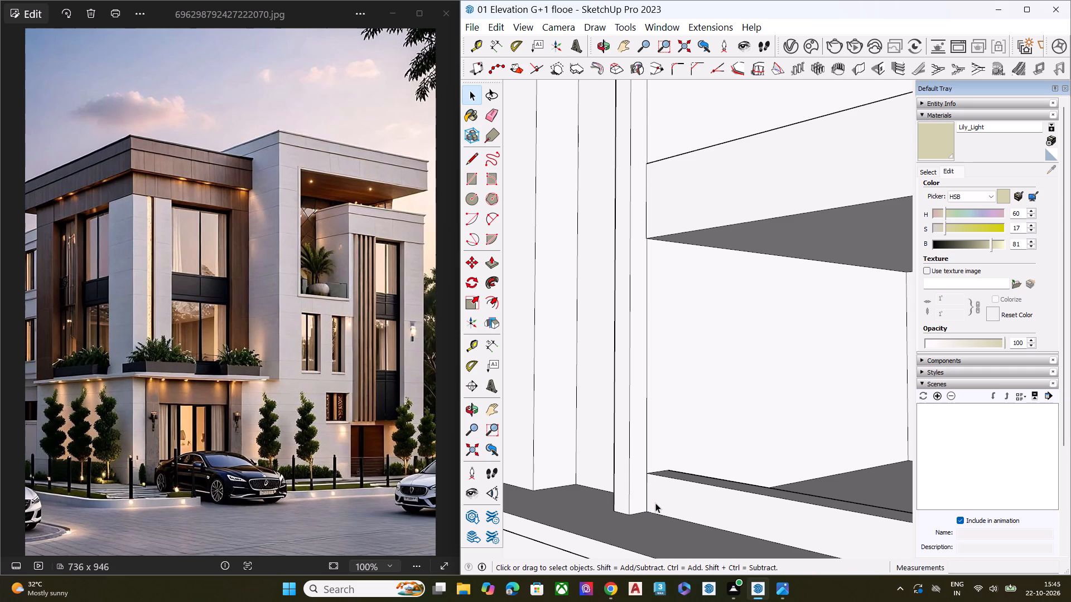
Push the top face of the low sill across the side bay down about 11" to the floor level.
scroll(621, 465, "up", 1)
scroll(605, 468, "down", 6)
middle_click_drag(699, 479, 683, 571)
scroll(689, 522, "up", 5)
scroll(688, 513, "down", 1)
scroll(688, 513, "up", 2)
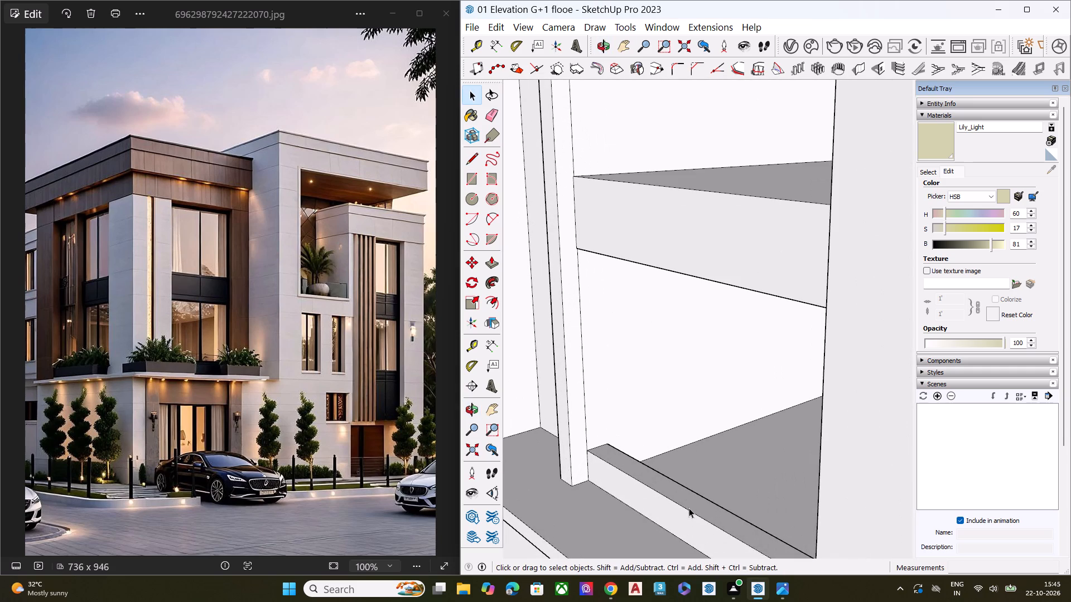
left_click(689, 508)
left_click(693, 504)
key("p")
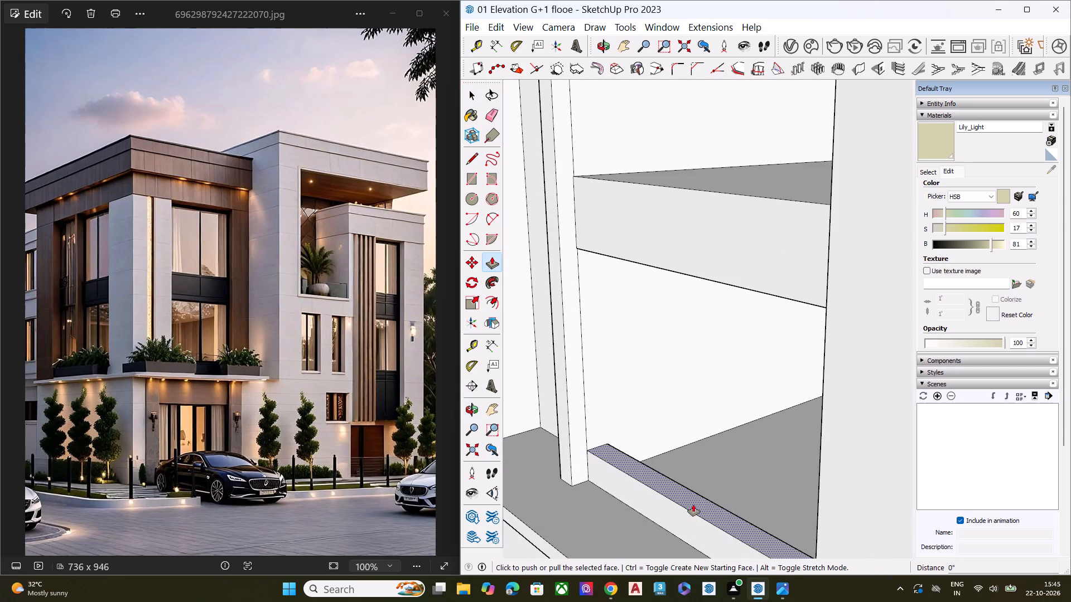
left_click(589, 451)
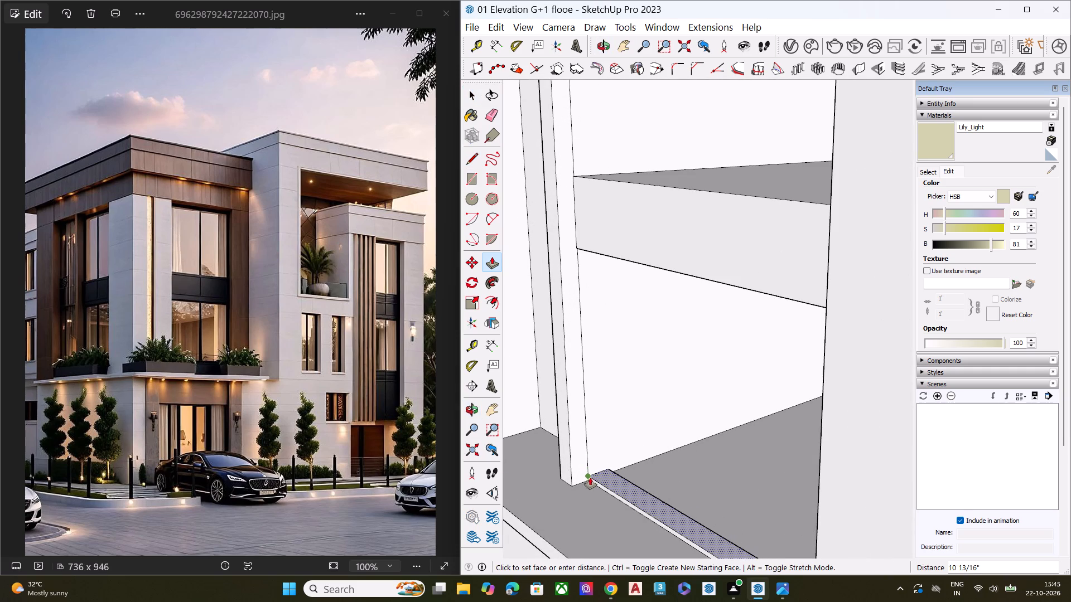
left_click(590, 485)
key("space")
scroll(606, 495, "down", 1)
scroll(606, 495, "up", 4)
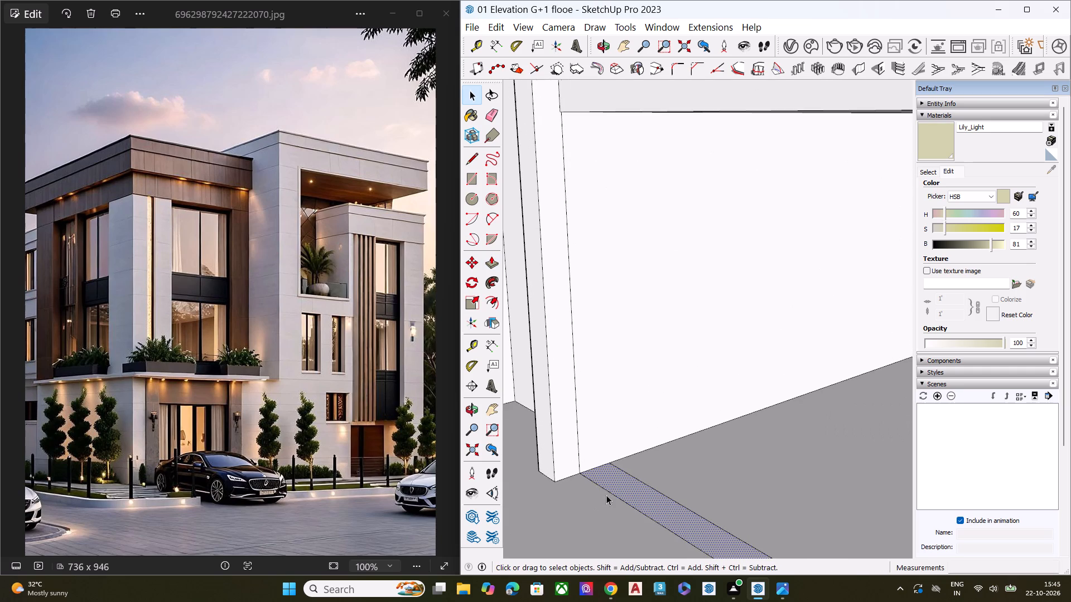
Delete the flattened sill's two leftover edges from the side bay floor.
scroll(606, 495, "up", 1)
middle_click_drag(611, 491, 686, 449)
scroll(685, 450, "up", 6)
scroll(580, 516, "up", 1)
middle_click_drag(580, 516, 606, 433)
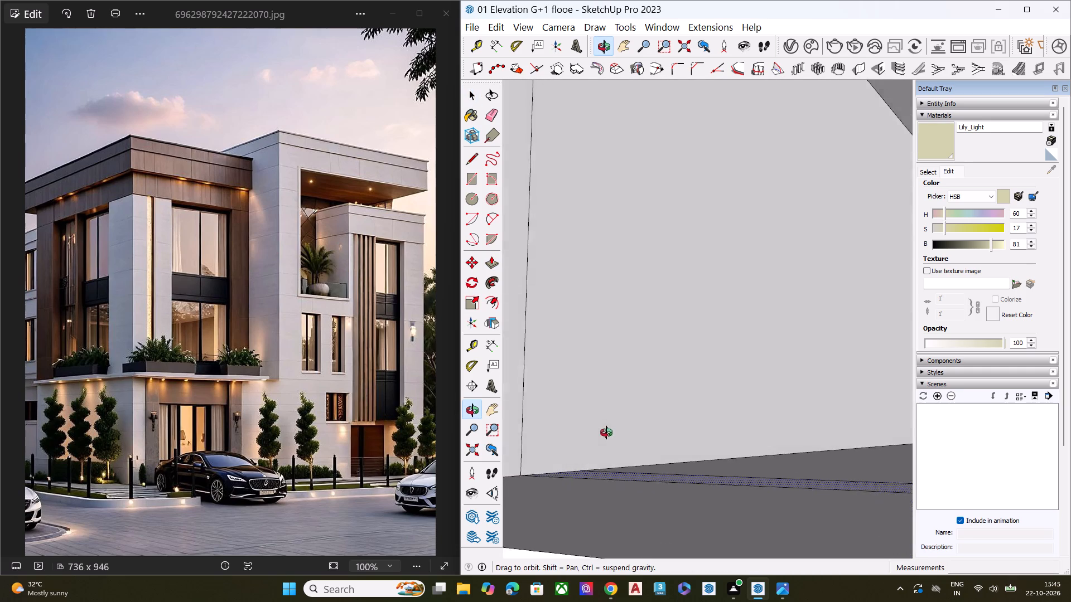
middle_click_drag(606, 433, 596, 491)
scroll(590, 500, "up", 2)
scroll(588, 503, "down", 1)
scroll(587, 504, "up", 4)
key("space")
left_click(587, 504)
key("Delete")
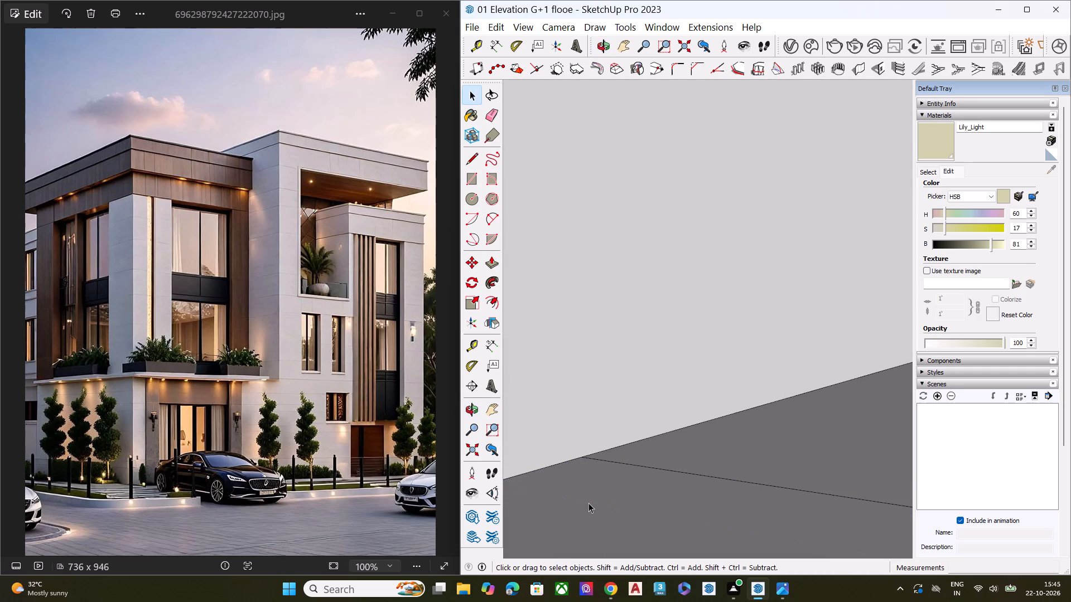
left_click(634, 466)
key("Delete")
scroll(607, 478, "down", 13)
scroll(632, 434, "up", 1)
scroll(633, 435, "down", 1)
scroll(633, 435, "up", 1)
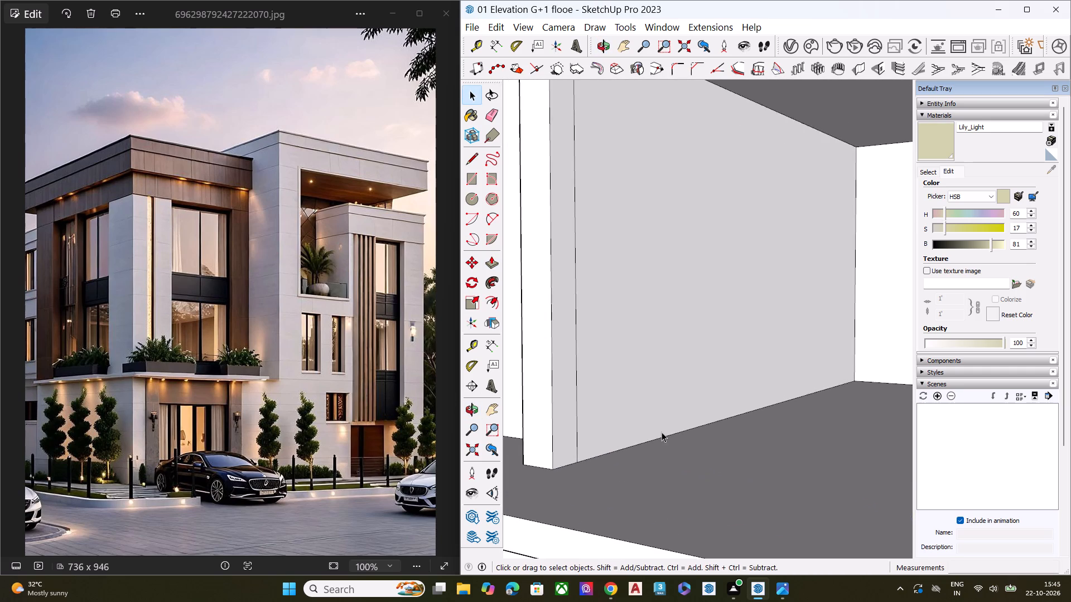
scroll(662, 432, "down", 14)
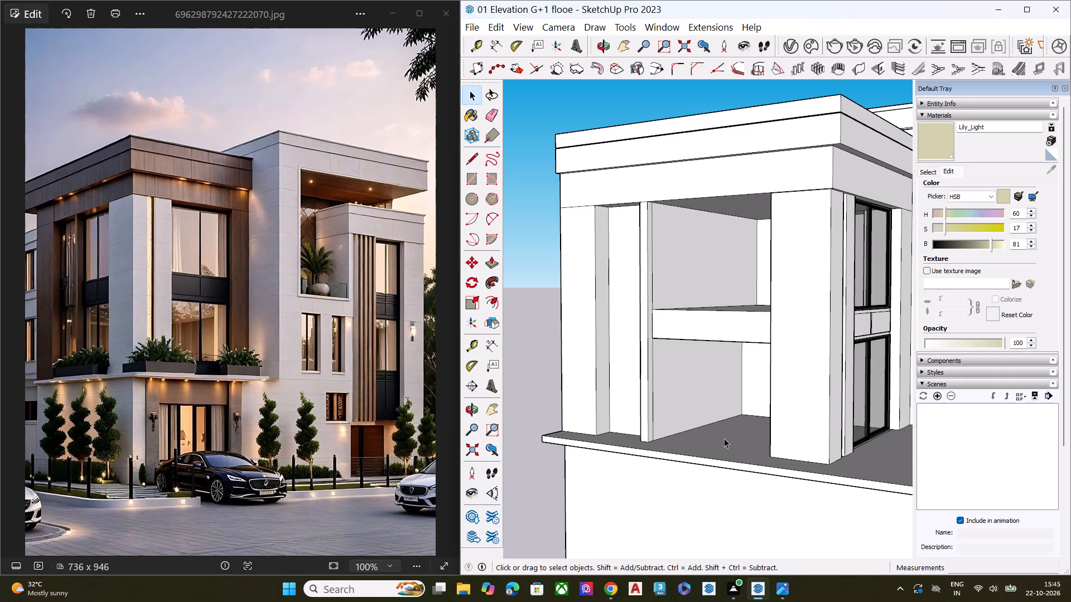
Set the Lily_Light material's brightness to 83.
scroll(724, 438, "down", 8)
key("space")
scroll(727, 450, "down", 7)
middle_click_drag(780, 462, 779, 443)
scroll(785, 458, "up", 4)
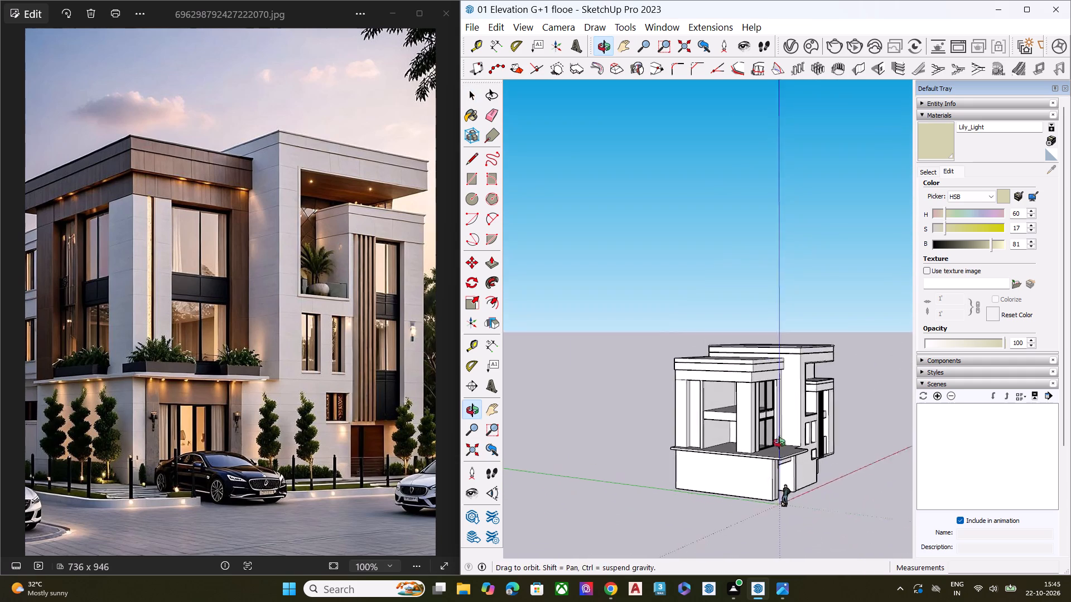
middle_click_drag(779, 443, 778, 441)
scroll(779, 443, "up", 6)
scroll(758, 419, "down", 1)
scroll(758, 419, "up", 6)
middle_click_drag(721, 405, 741, 433)
scroll(741, 433, "up", 1)
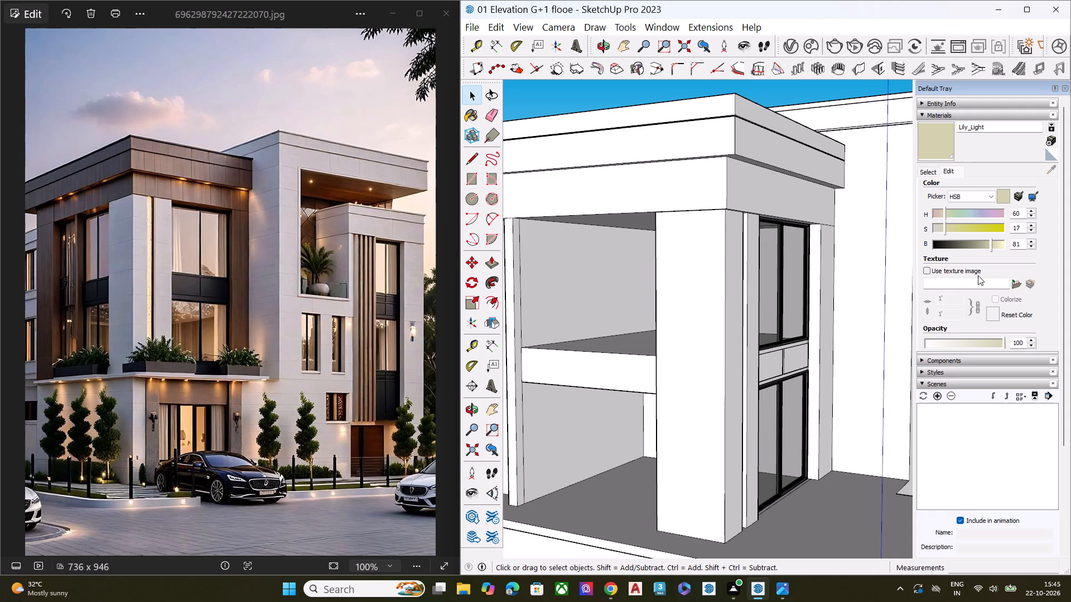
left_click(991, 246)
Paint the corner block's upper and lower interior side walls with the Lily_Light material.
left_click(940, 132)
scroll(980, 317, "down", 4)
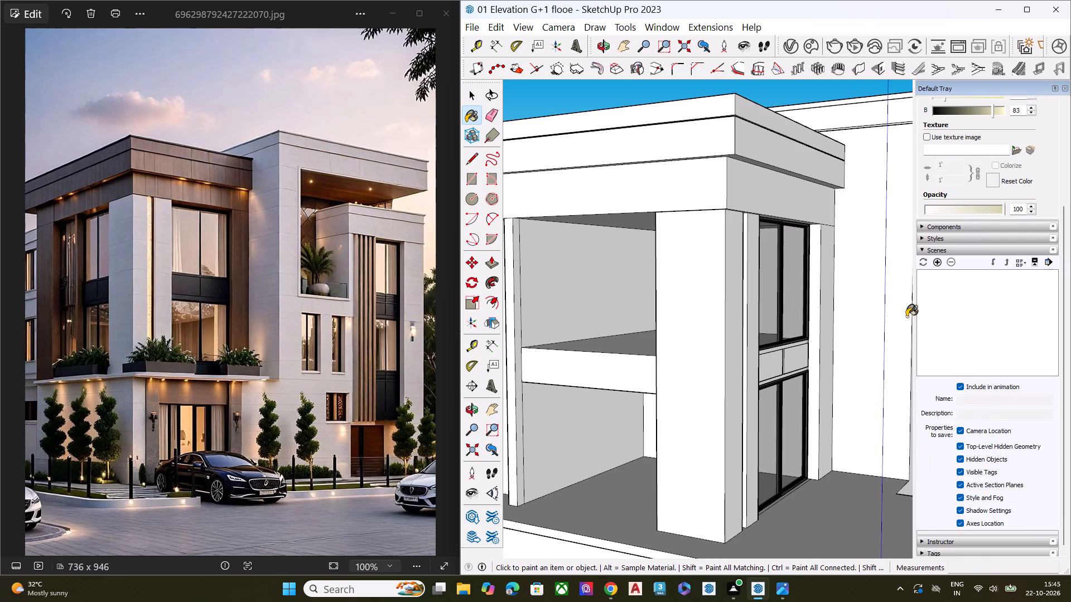
scroll(945, 205, "down", 1)
scroll(940, 227, "up", 1)
scroll(941, 232, "down", 2)
scroll(942, 233, "up", 4)
scroll(955, 319, "up", 6)
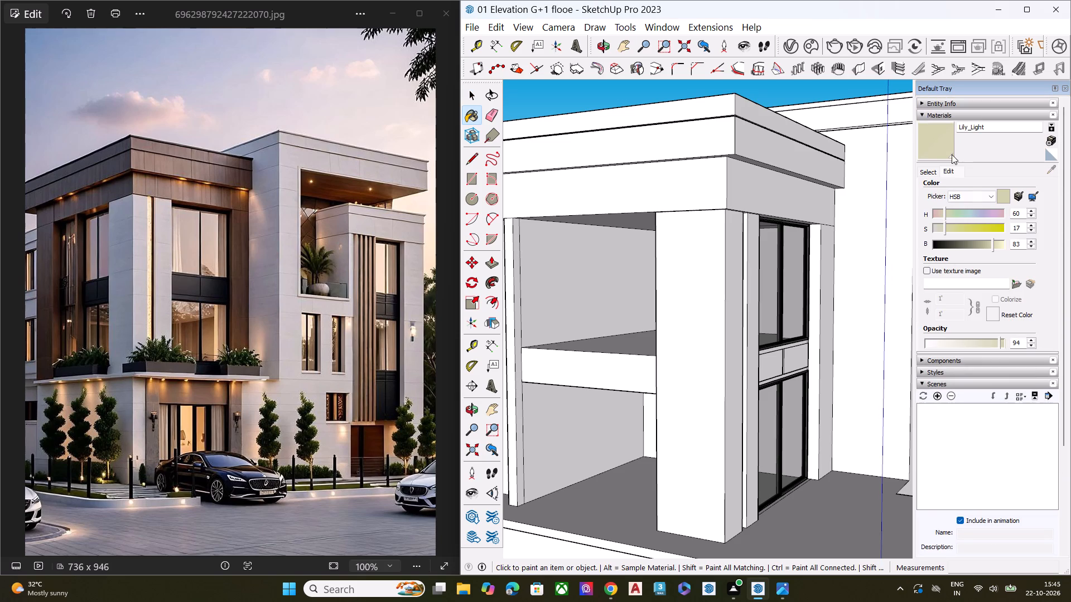
left_click(939, 136)
scroll(993, 314, "down", 4)
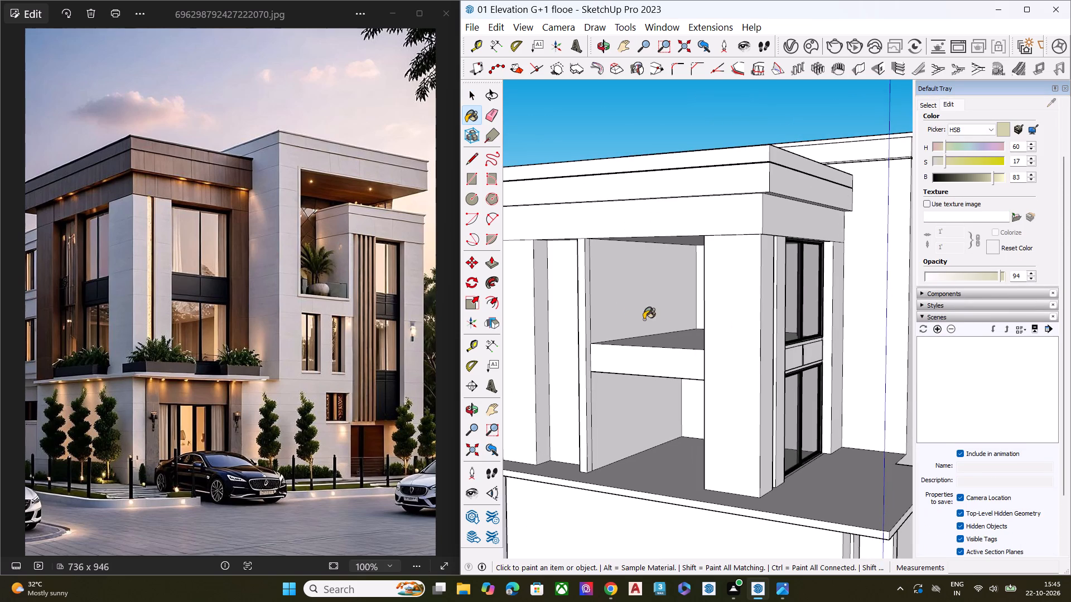
scroll(603, 299, "up", 2)
left_click(610, 296)
left_click(629, 426)
Paint the corner block's upper and lower interior back walls with the Lily_Light material.
middle_click_drag(686, 367, 776, 347)
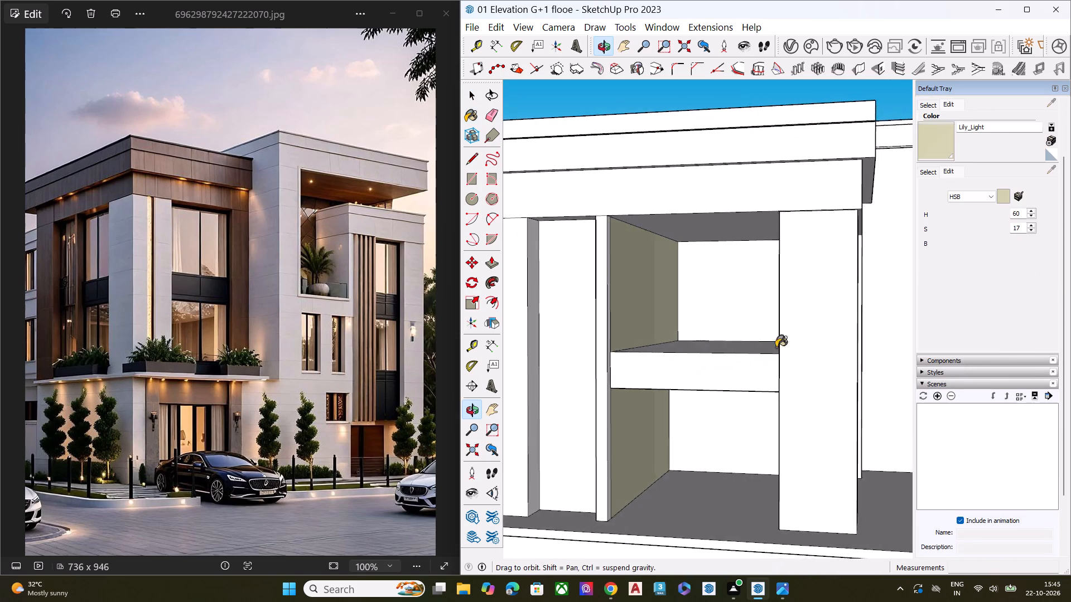
middle_click_drag(776, 347, 774, 352)
scroll(776, 338, "up", 2)
scroll(757, 316, "down", 1)
scroll(740, 314, "up", 1)
left_click(724, 308)
left_click(696, 437)
middle_click_drag(708, 366, 631, 382)
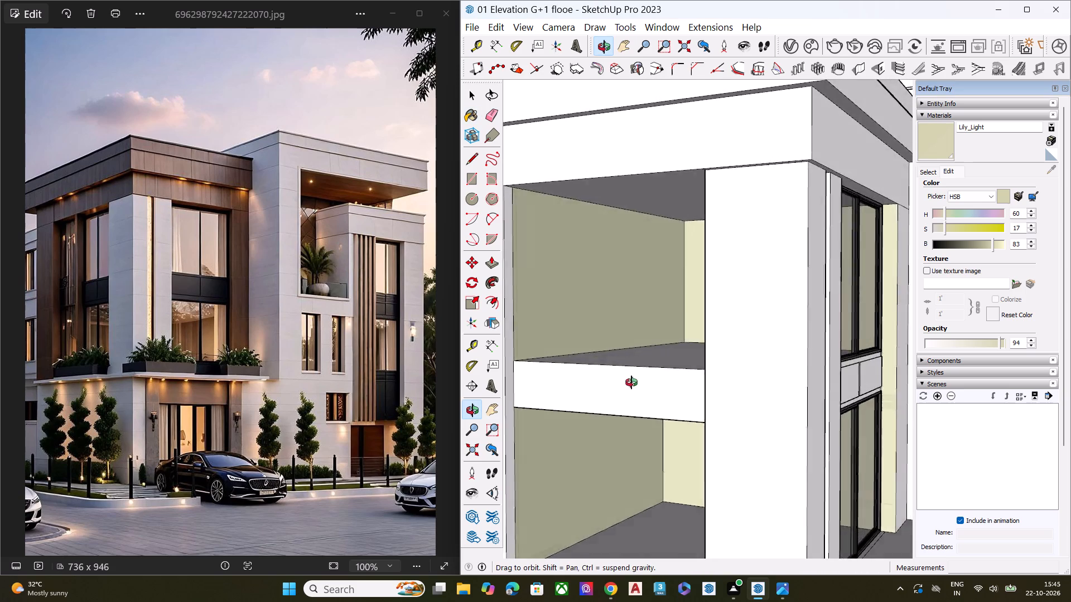
middle_click_drag(631, 382, 573, 375)
Set the Lily_Light material's opacity to 100.
scroll(558, 348, "up", 3)
left_click_drag(997, 346, 1010, 346)
Examine the painted interior from the side bay and front windows, and the entrance recess beneath the canopy.
scroll(856, 396, "down", 14)
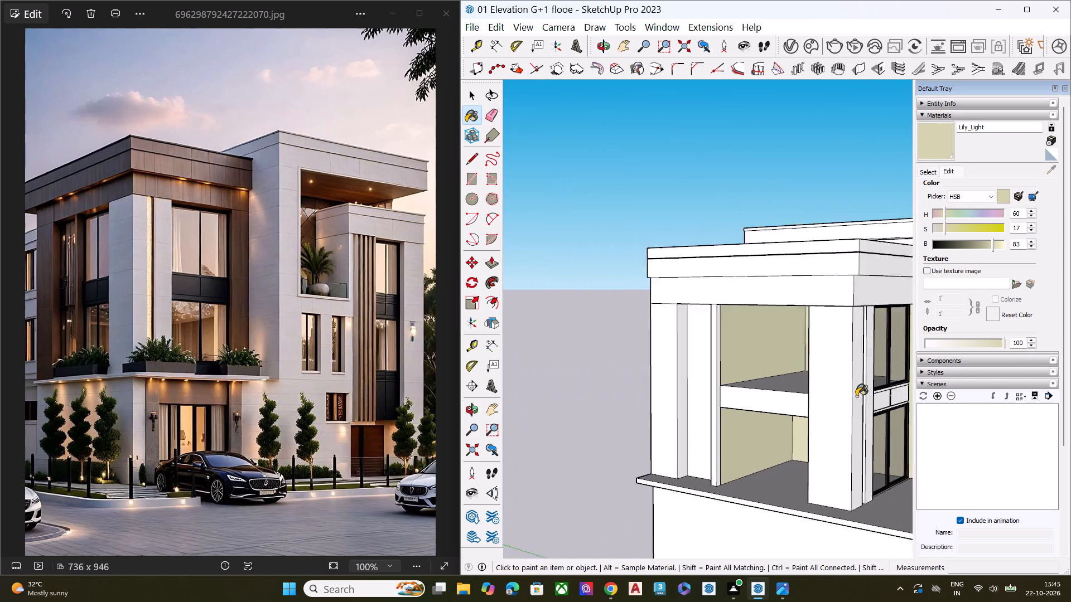
scroll(856, 396, "down", 3)
scroll(791, 481, "down", 7)
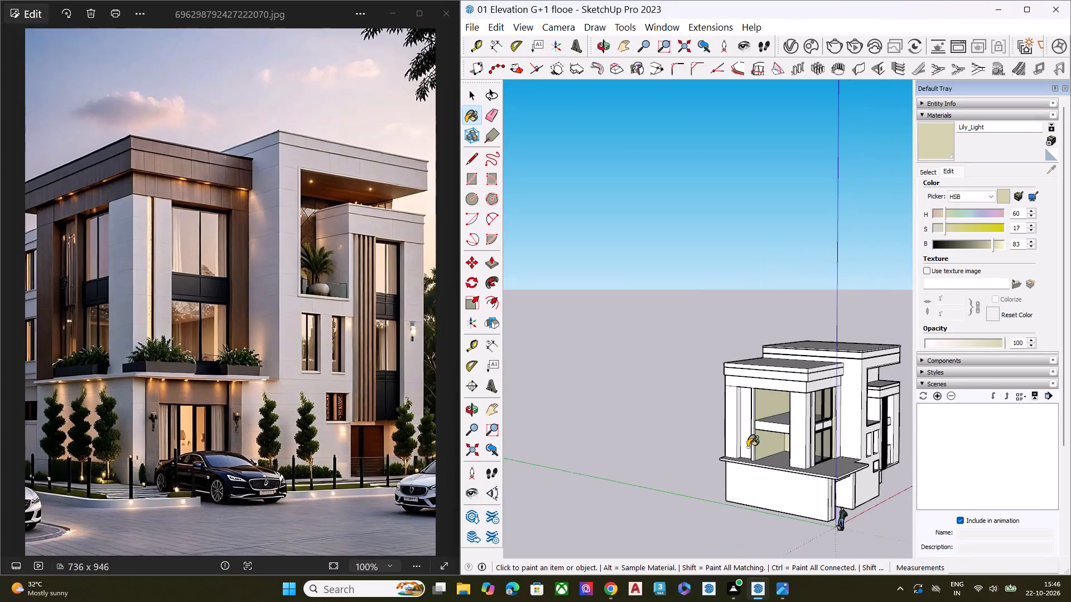
scroll(747, 447, "down", 2)
middle_click_drag(846, 514, 551, 434)
scroll(764, 518, "up", 9)
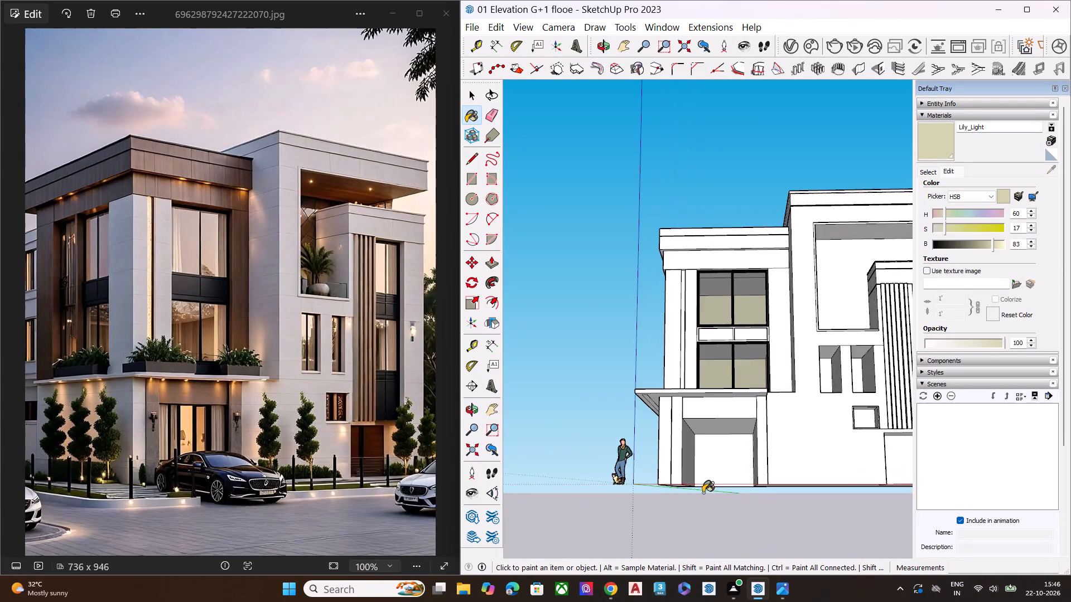
scroll(712, 466, "down", 2)
scroll(712, 466, "up", 8)
middle_click_drag(724, 486, 820, 536)
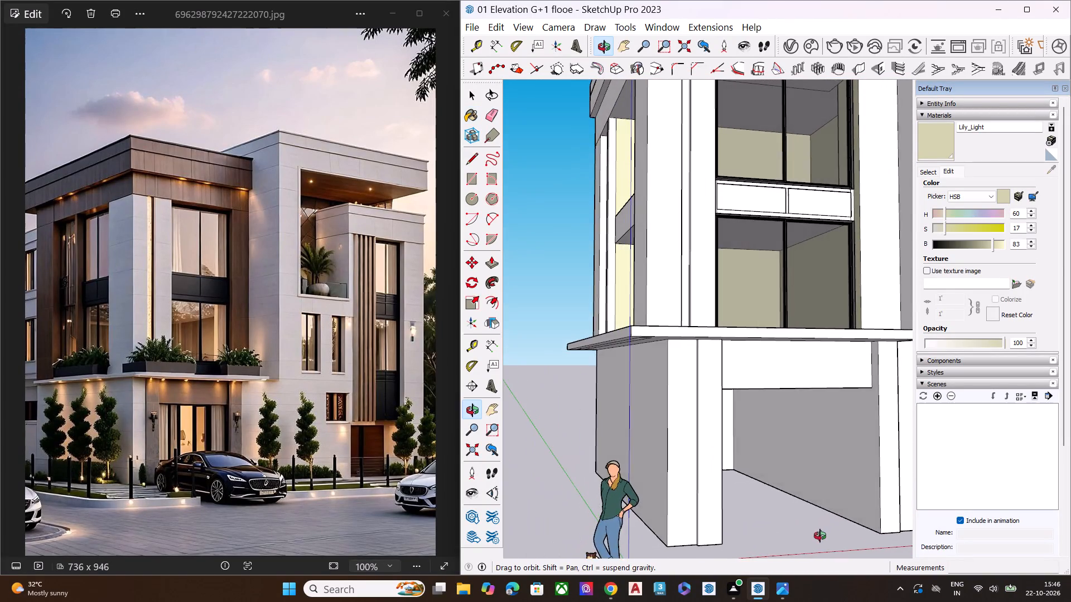
middle_click_drag(820, 536, 829, 454)
key("space")
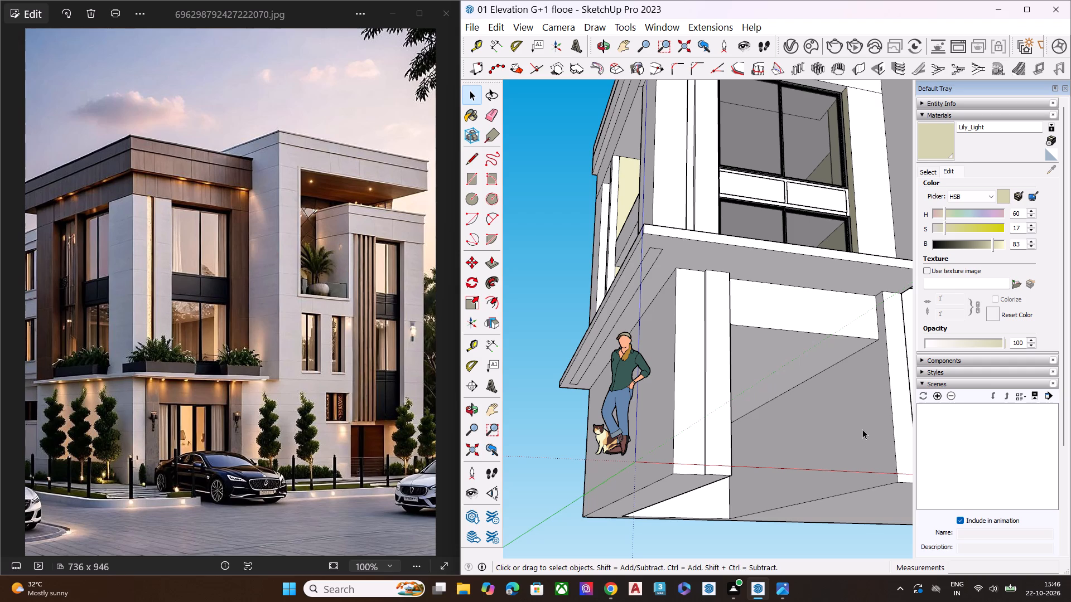
Draw a vertical line about 10' 8" long along the pier beside the entrance recess, from the canopy underside to the base.
key("l")
middle_click_drag(868, 347, 887, 333)
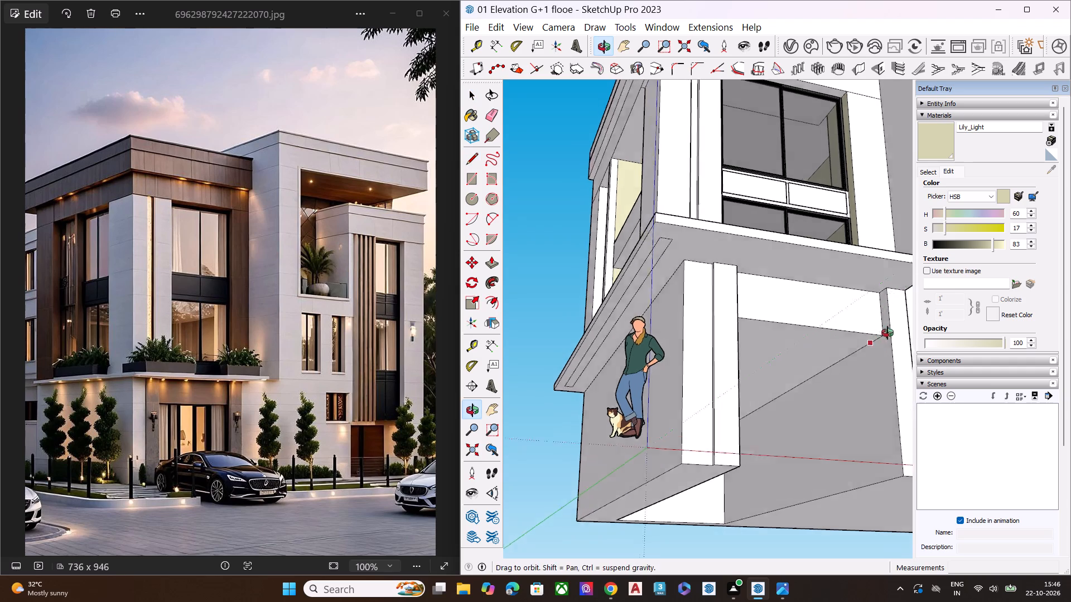
middle_click_drag(887, 333, 905, 323)
scroll(697, 352, "down", 11)
middle_click_drag(727, 393, 822, 444)
scroll(730, 399, "down", 1)
scroll(809, 423, "up", 2)
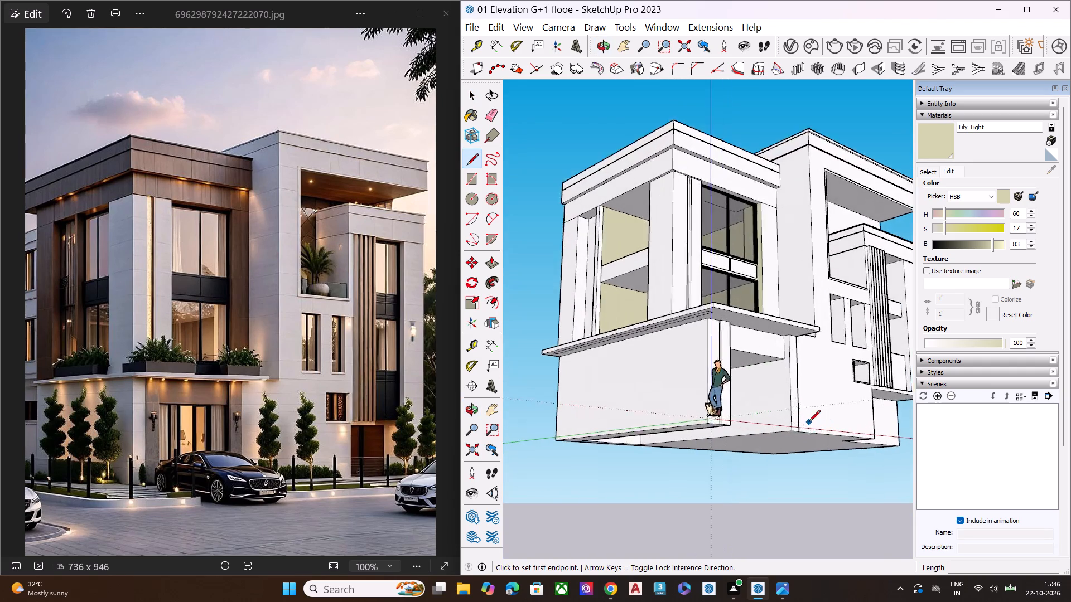
scroll(809, 423, "up", 7)
middle_click_drag(749, 326, 783, 275)
scroll(783, 275, "up", 7)
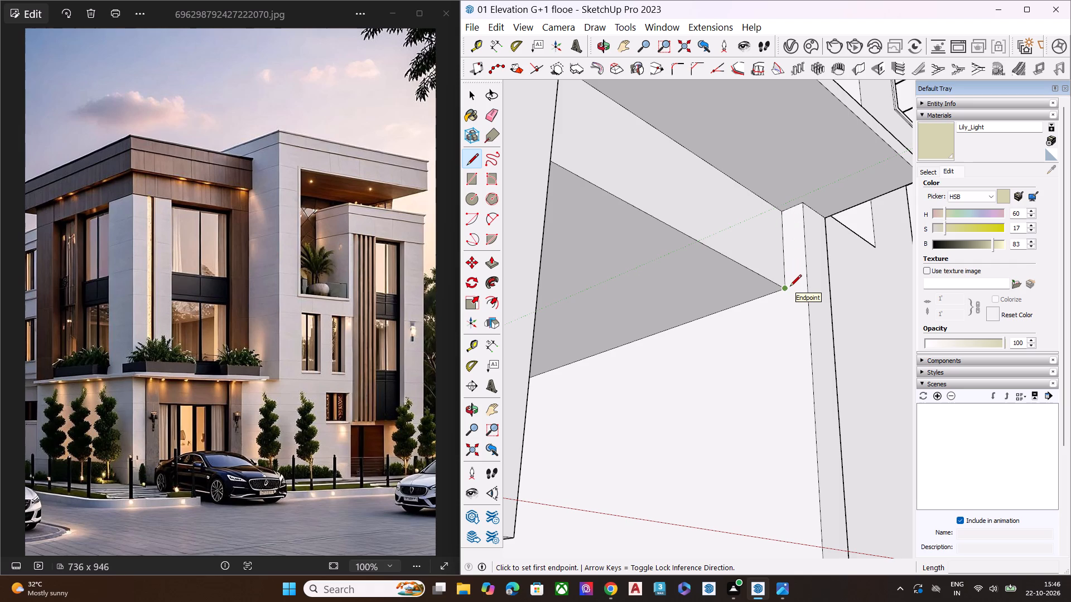
left_click(781, 212)
scroll(775, 413, "down", 8)
scroll(787, 468, "up", 1)
scroll(787, 468, "down", 1)
scroll(787, 469, "up", 4)
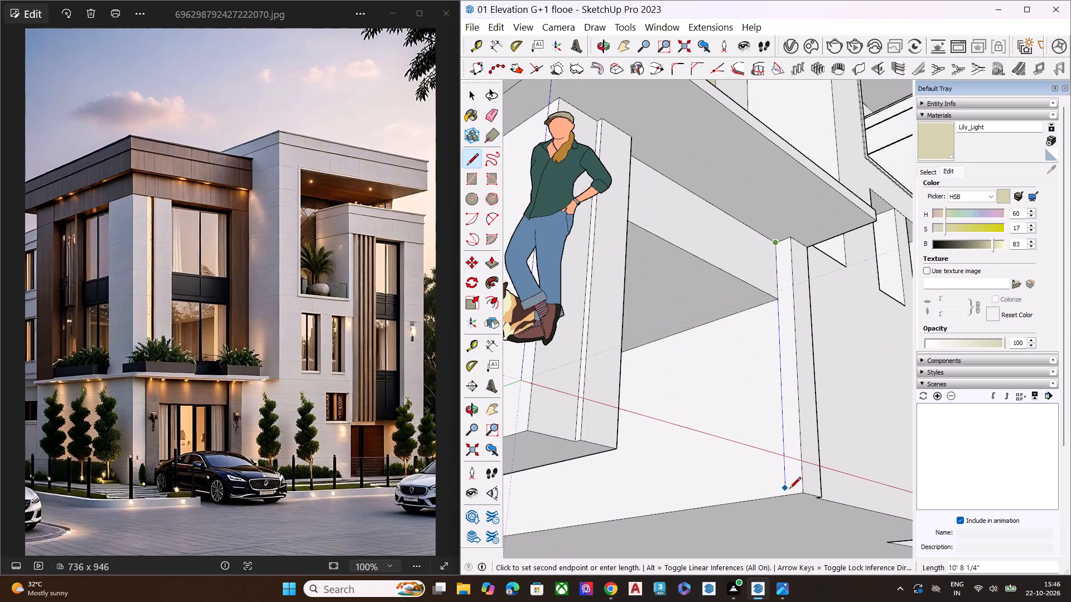
left_click(789, 493)
key("space")
middle_click_drag(833, 394, 606, 431)
scroll(580, 434, "up", 2)
scroll(696, 375, "down", 11)
scroll(769, 391, "up", 1)
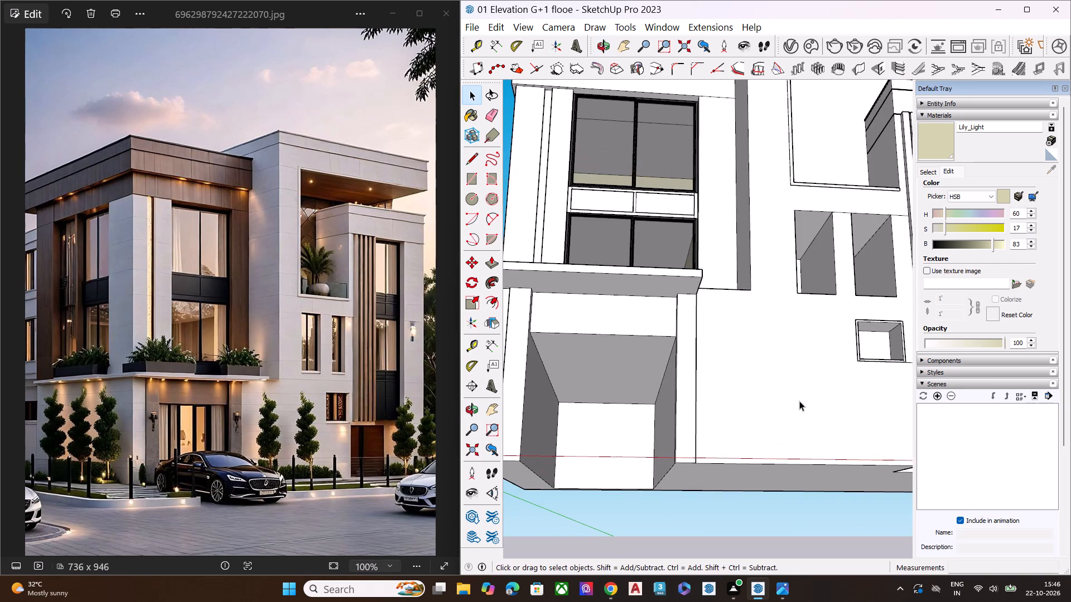
Draw a vertical line about 11' 1" long down the opposite pier's inner edge in the entrance recess, from canopy underside to base.
scroll(797, 405, "down", 2)
scroll(797, 406, "up", 1)
scroll(796, 408, "down", 2)
middle_click_drag(649, 422, 500, 423)
scroll(471, 398, "up", 3)
scroll(449, 346, "down", 1)
scroll(449, 344, "up", 6)
scroll(533, 381, "down", 1)
scroll(533, 381, "up", 4)
key("l")
scroll(576, 328, "up", 1)
scroll(576, 328, "down", 2)
scroll(576, 328, "up", 2)
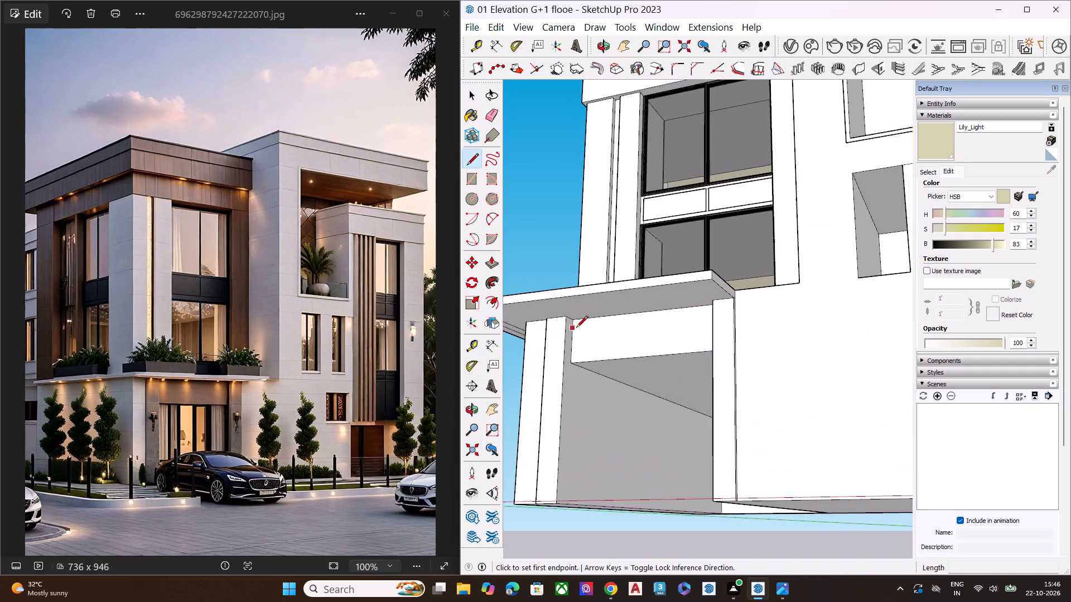
scroll(576, 328, "down", 1)
scroll(576, 328, "up", 3)
left_click(573, 313)
scroll(573, 461, "down", 5)
scroll(577, 464, "up", 1)
scroll(577, 464, "down", 3)
scroll(570, 507, "up", 6)
scroll(570, 520, "down", 1)
scroll(570, 521, "up", 2)
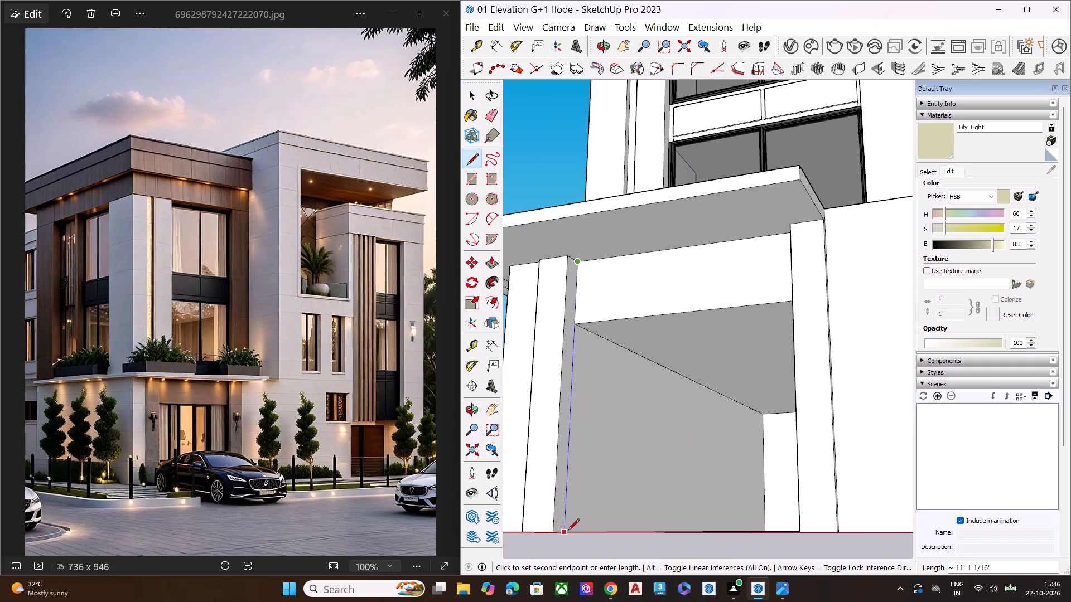
left_click(567, 532)
key("space")
Push/Pull the entrance recess's right side wall outward behind its pier to widen the interior.
scroll(613, 445, "down", 3)
scroll(613, 445, "up", 1)
scroll(613, 445, "down", 1)
scroll(613, 445, "up", 2)
scroll(613, 445, "down", 3)
middle_click_drag(619, 438, 575, 532)
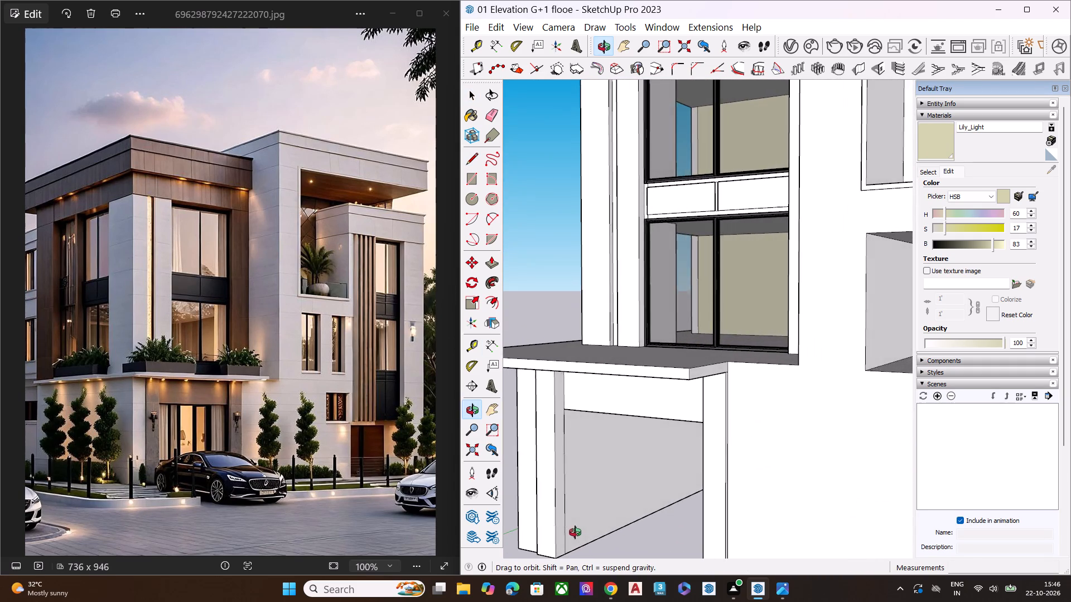
middle_click_drag(575, 532, 800, 492)
scroll(768, 448, "down", 7)
middle_click_drag(804, 467, 859, 453)
scroll(857, 452, "up", 6)
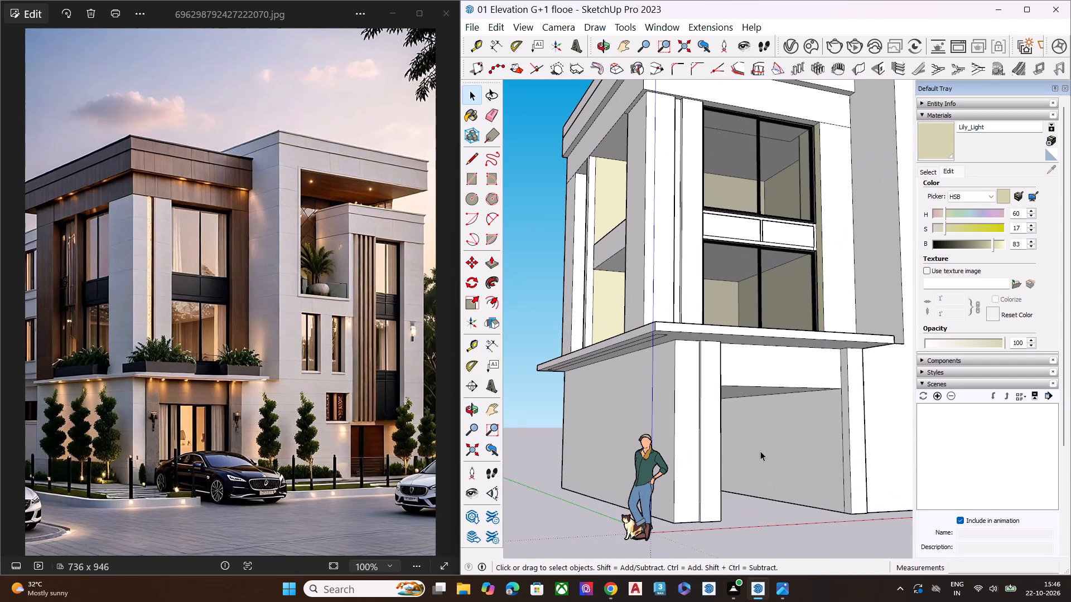
left_click(760, 451)
key("p")
left_click(760, 451)
left_click(790, 440)
key("space")
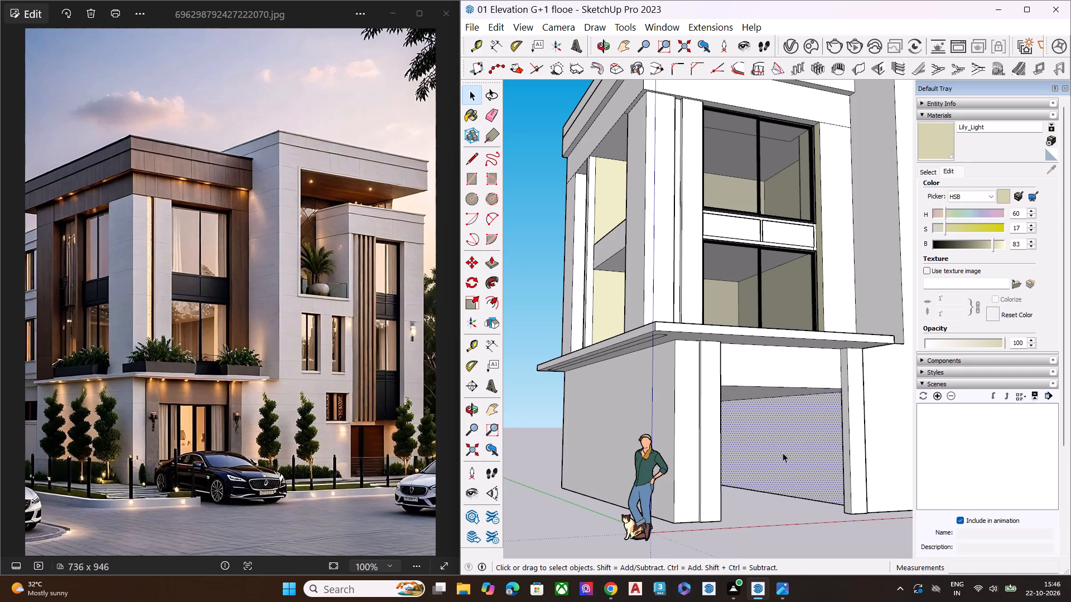
Push/Pull the entrance recess's left side wall outward behind the opposite pier.
middle_click_drag(770, 446, 677, 423)
scroll(650, 426, "down", 1)
scroll(650, 434, "up", 1)
scroll(650, 434, "down", 1)
scroll(650, 435, "up", 1)
scroll(652, 435, "down", 3)
middle_click_drag(752, 452, 560, 478)
scroll(560, 478, "up", 6)
key("space")
left_click(646, 424)
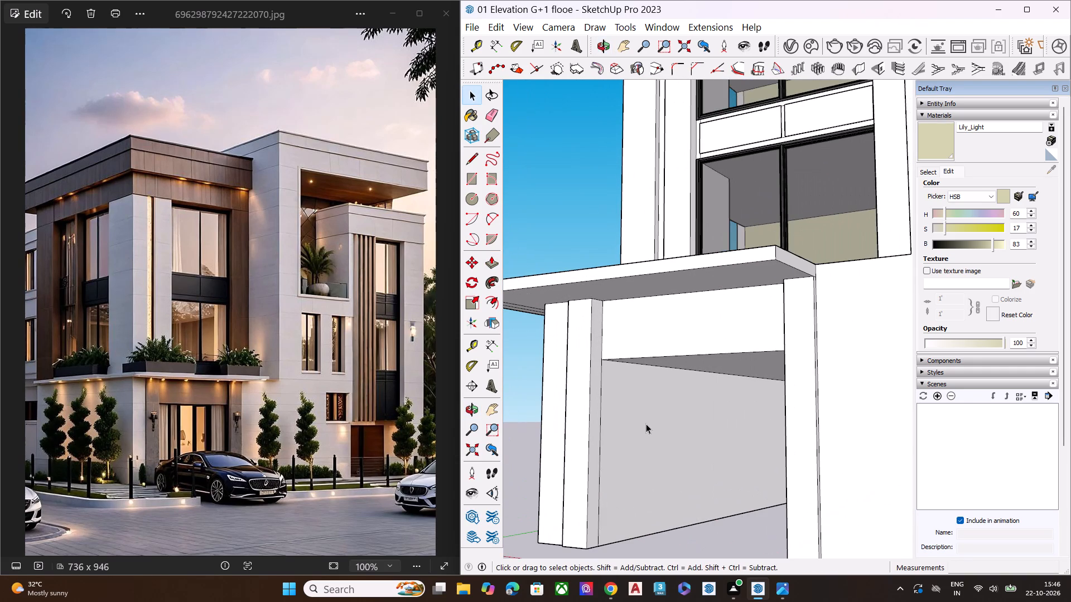
key("p")
left_click(686, 421)
left_click(668, 421)
key("space")
Examine the widened entrance recess from the front and from the corner side of the building.
scroll(679, 459, "down", 5)
scroll(683, 459, "up", 2)
scroll(689, 460, "down", 2)
middle_click_drag(666, 467, 792, 466)
key("space")
left_click(645, 554)
scroll(640, 478, "down", 3)
middle_click_drag(788, 520, 843, 502)
key("space")
left_click(712, 523)
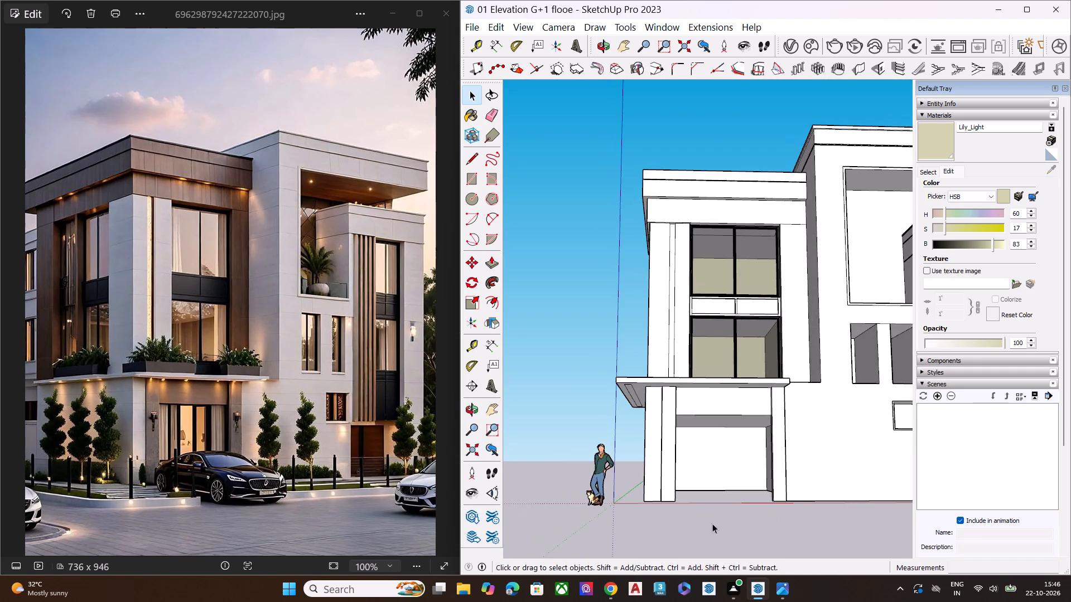
scroll(734, 464, "down", 2)
middle_click_drag(734, 464, 738, 475)
middle_click_drag(668, 484, 848, 473)
scroll(834, 468, "up", 6)
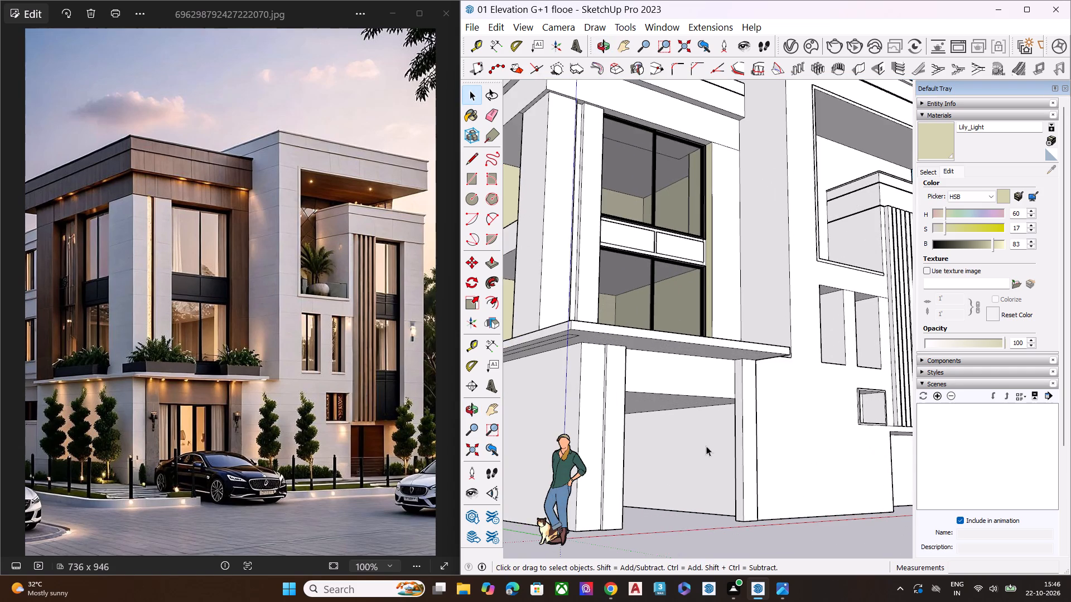
scroll(630, 389, "up", 4)
scroll(630, 389, "down", 6)
Paint the entrance recess's back wall and both side walls with the Lily_Light material.
left_click(933, 149)
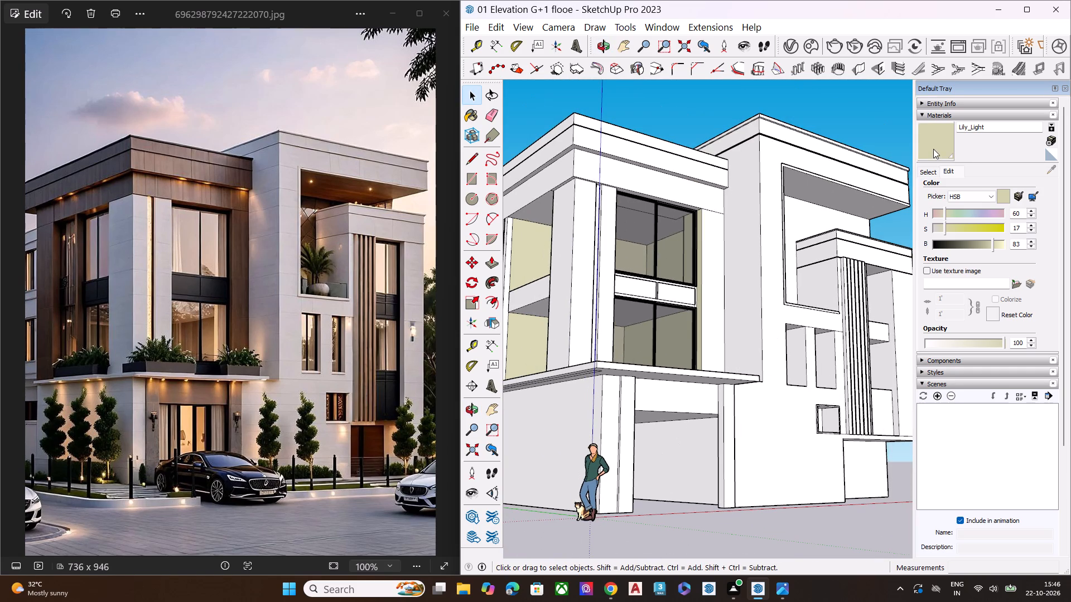
scroll(706, 457, "up", 5)
left_click(707, 458)
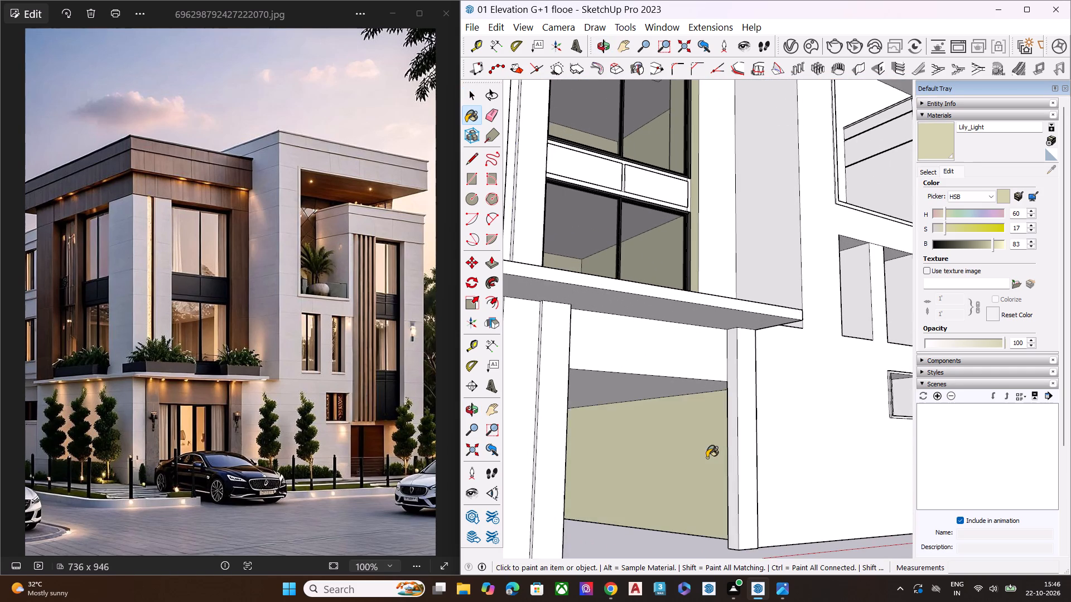
middle_click_drag(705, 453, 597, 458)
scroll(596, 457, "up", 1)
left_click(583, 438)
scroll(657, 420, "down", 9)
middle_click_drag(647, 446, 472, 453)
scroll(477, 448, "up", 7)
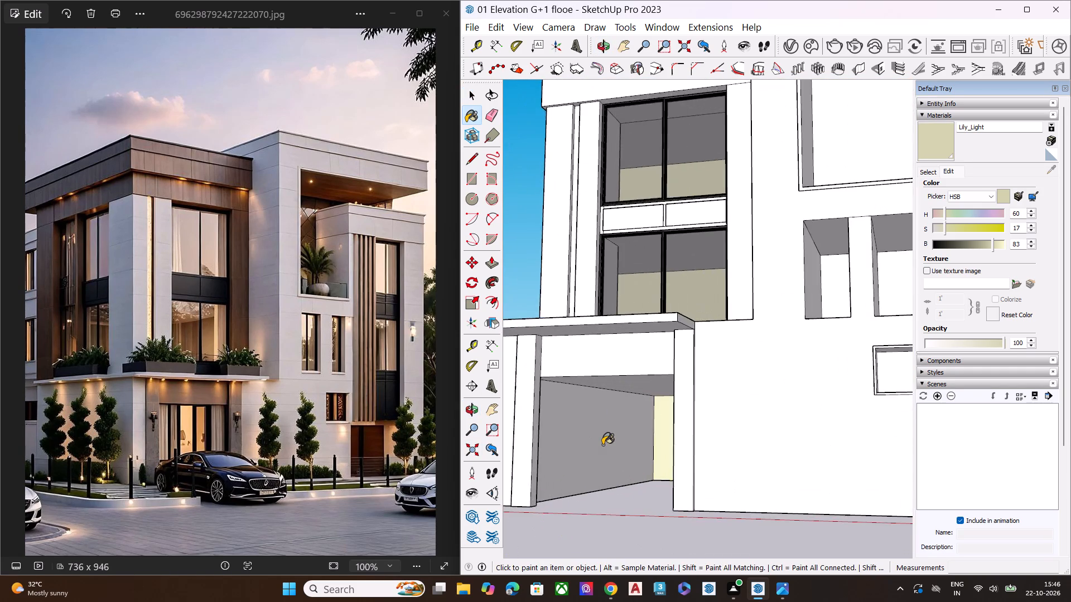
left_click(598, 446)
key("space")
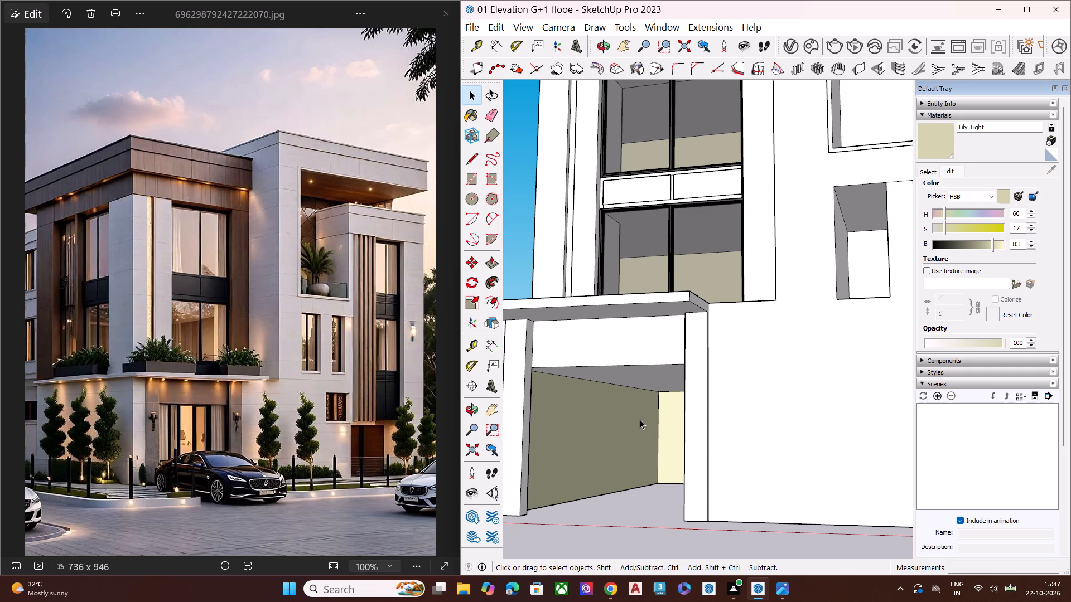
Draw a vertical line about 6' 3" long in the tall opening beside the fins, from the spandrel's top corner to the opening's head.
scroll(641, 419, "down", 6)
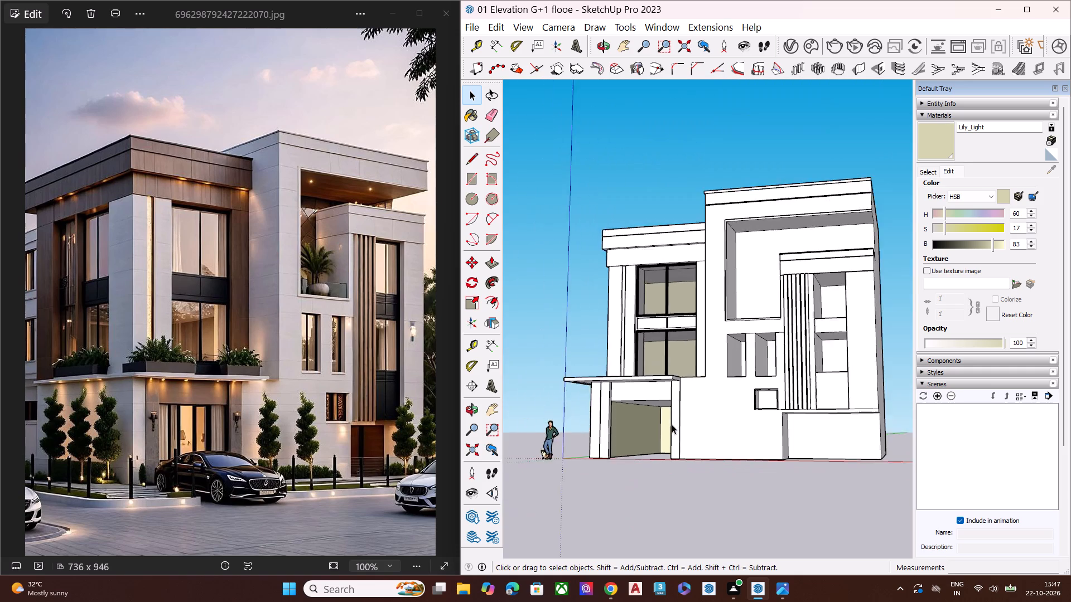
scroll(672, 424, "down", 3)
middle_click_drag(672, 425, 747, 497)
scroll(841, 424, "up", 2)
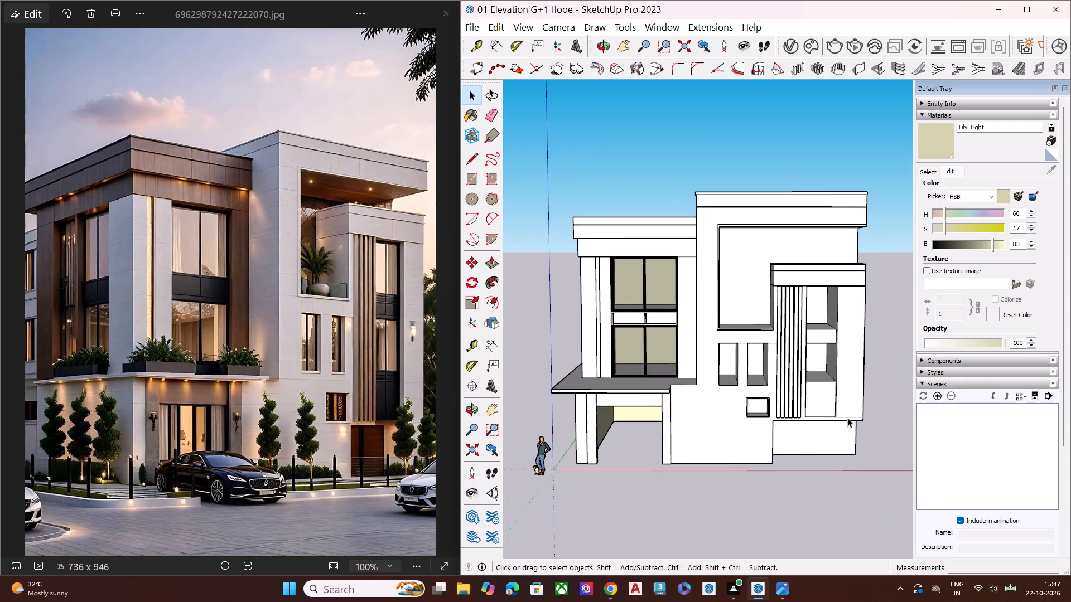
scroll(847, 417, "up", 6)
middle_click_drag(784, 300, 634, 324)
scroll(714, 266, "up", 5)
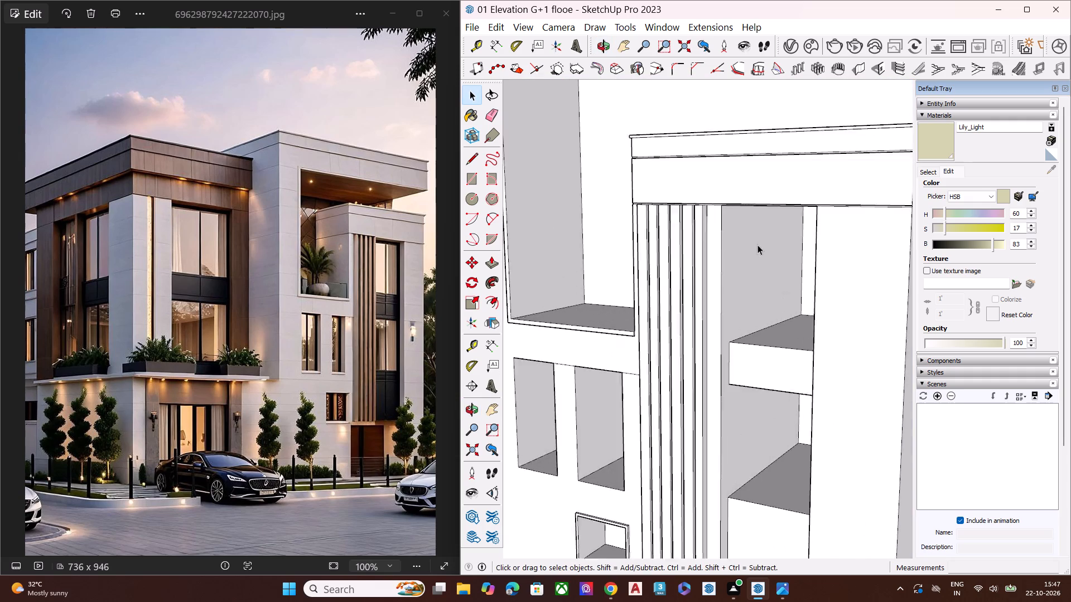
scroll(758, 245, "up", 3)
middle_click_drag(734, 357, 685, 365)
scroll(689, 375, "up", 1)
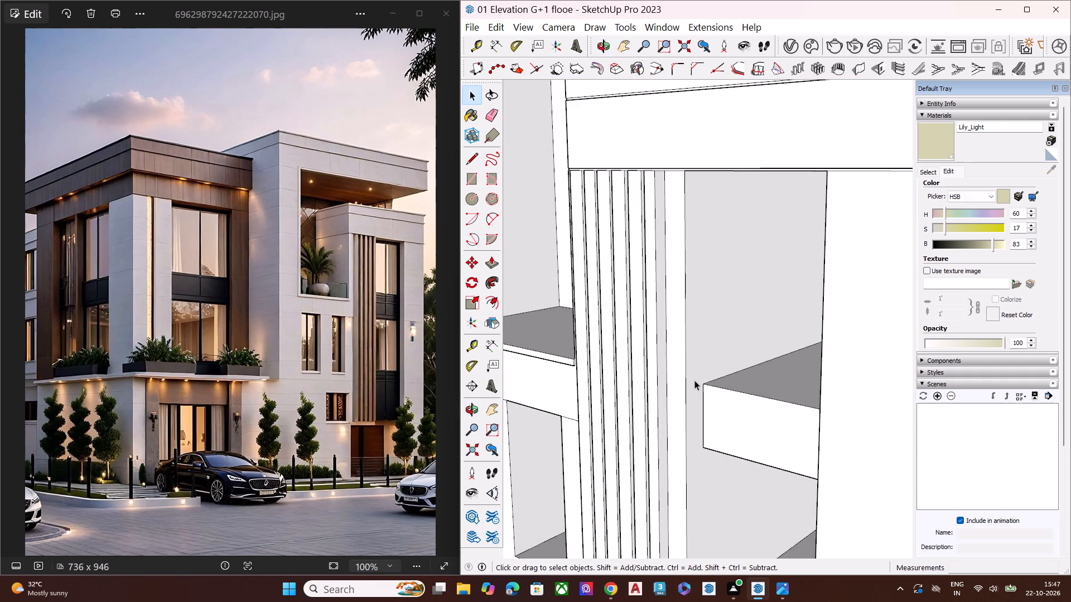
scroll(694, 380, "up", 2)
key("l")
left_click(706, 382)
scroll(709, 326, "down", 5)
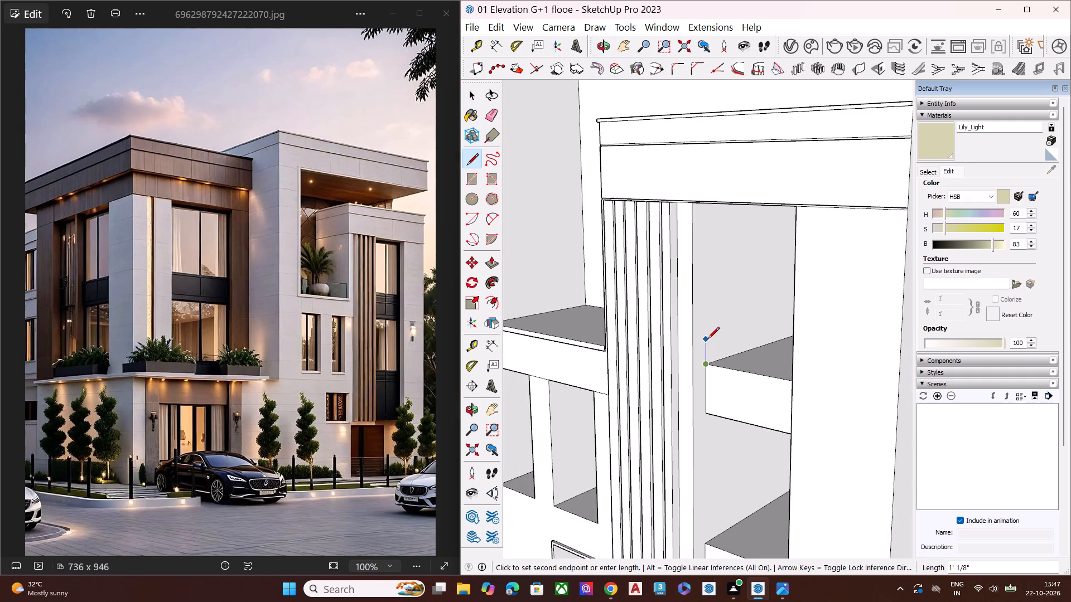
middle_click_drag(705, 307, 703, 136)
scroll(705, 165, "up", 4)
left_click(706, 148)
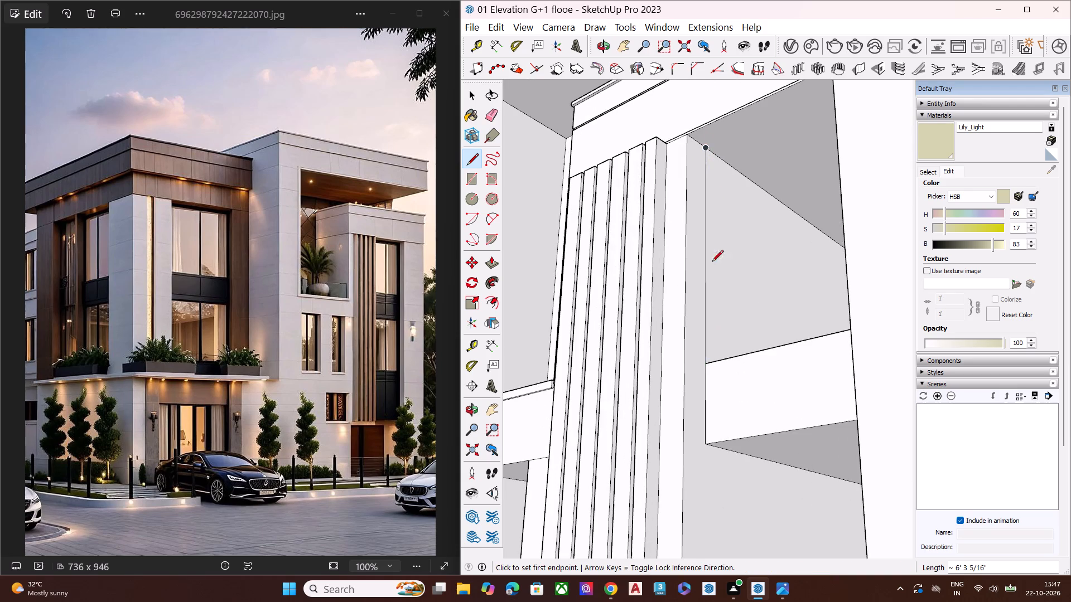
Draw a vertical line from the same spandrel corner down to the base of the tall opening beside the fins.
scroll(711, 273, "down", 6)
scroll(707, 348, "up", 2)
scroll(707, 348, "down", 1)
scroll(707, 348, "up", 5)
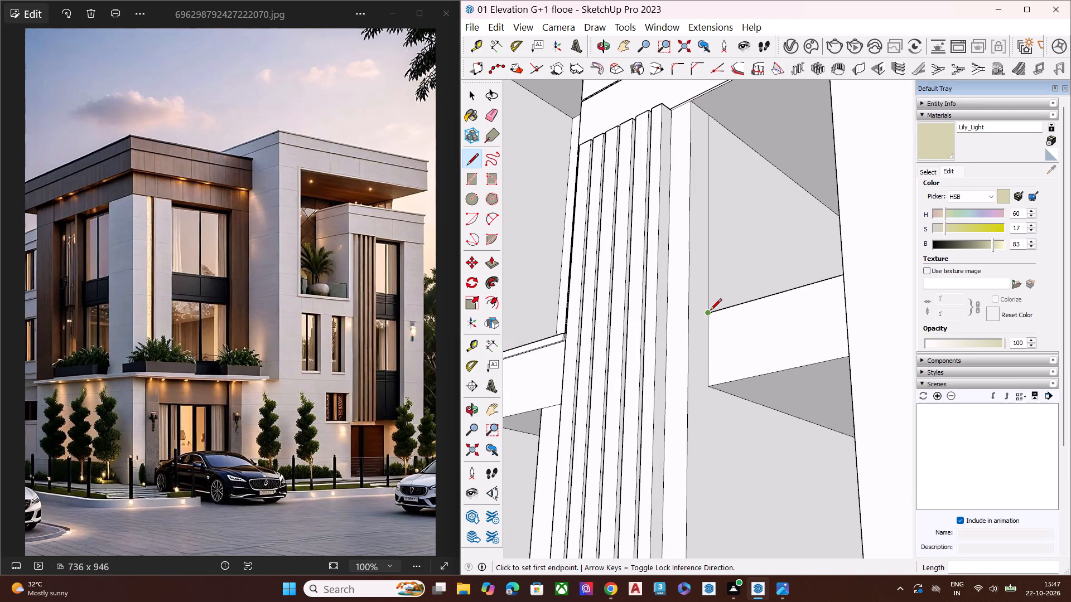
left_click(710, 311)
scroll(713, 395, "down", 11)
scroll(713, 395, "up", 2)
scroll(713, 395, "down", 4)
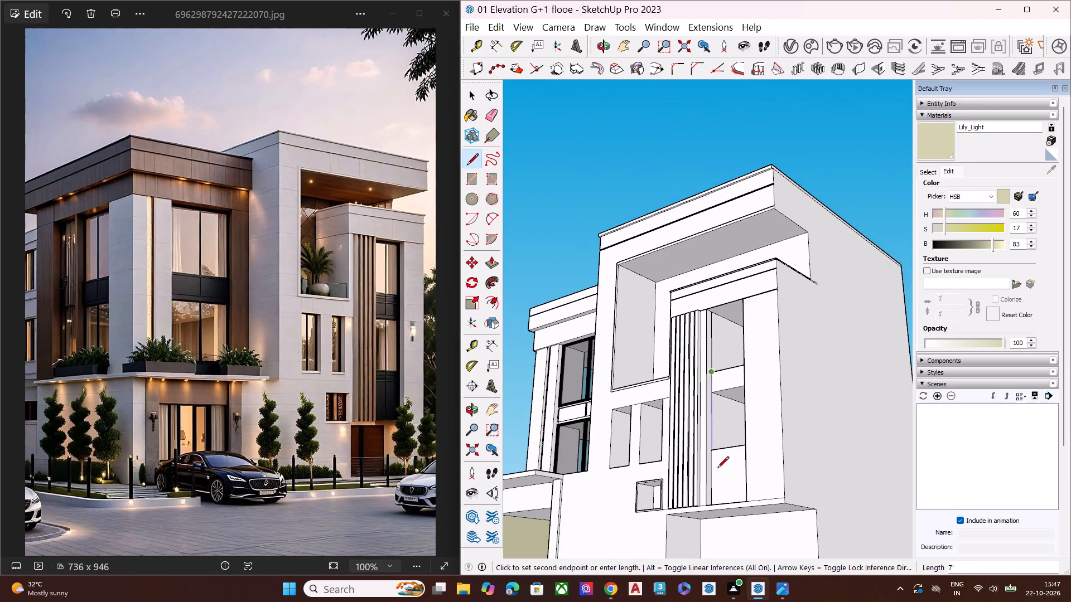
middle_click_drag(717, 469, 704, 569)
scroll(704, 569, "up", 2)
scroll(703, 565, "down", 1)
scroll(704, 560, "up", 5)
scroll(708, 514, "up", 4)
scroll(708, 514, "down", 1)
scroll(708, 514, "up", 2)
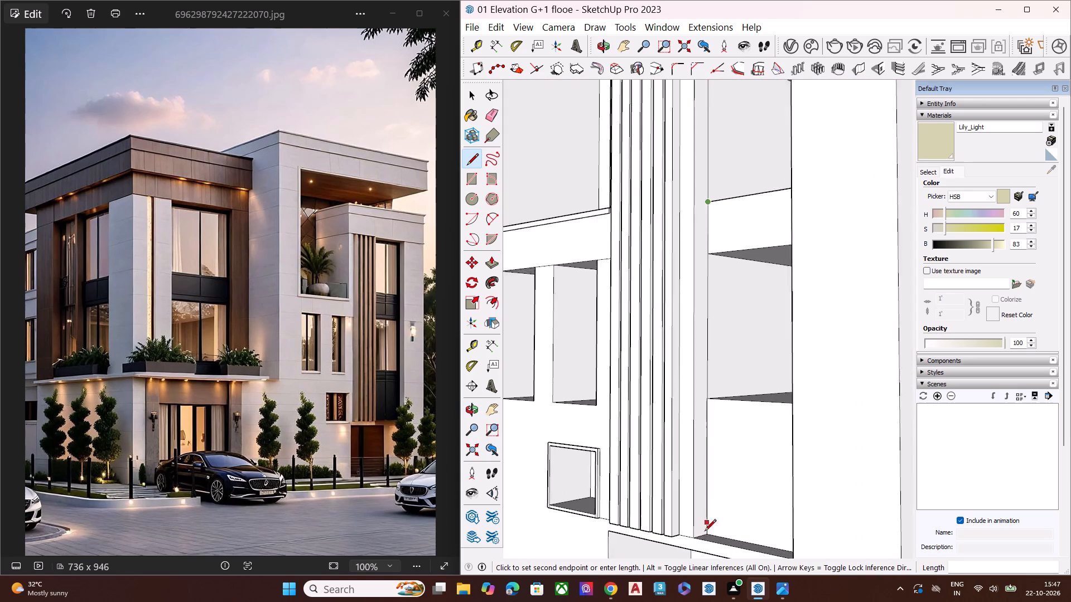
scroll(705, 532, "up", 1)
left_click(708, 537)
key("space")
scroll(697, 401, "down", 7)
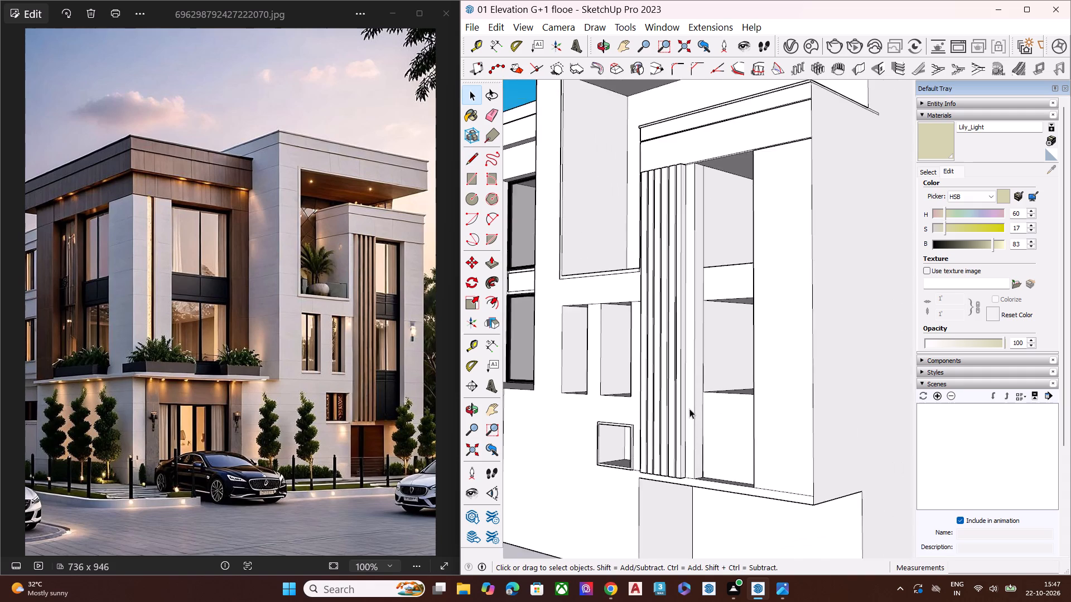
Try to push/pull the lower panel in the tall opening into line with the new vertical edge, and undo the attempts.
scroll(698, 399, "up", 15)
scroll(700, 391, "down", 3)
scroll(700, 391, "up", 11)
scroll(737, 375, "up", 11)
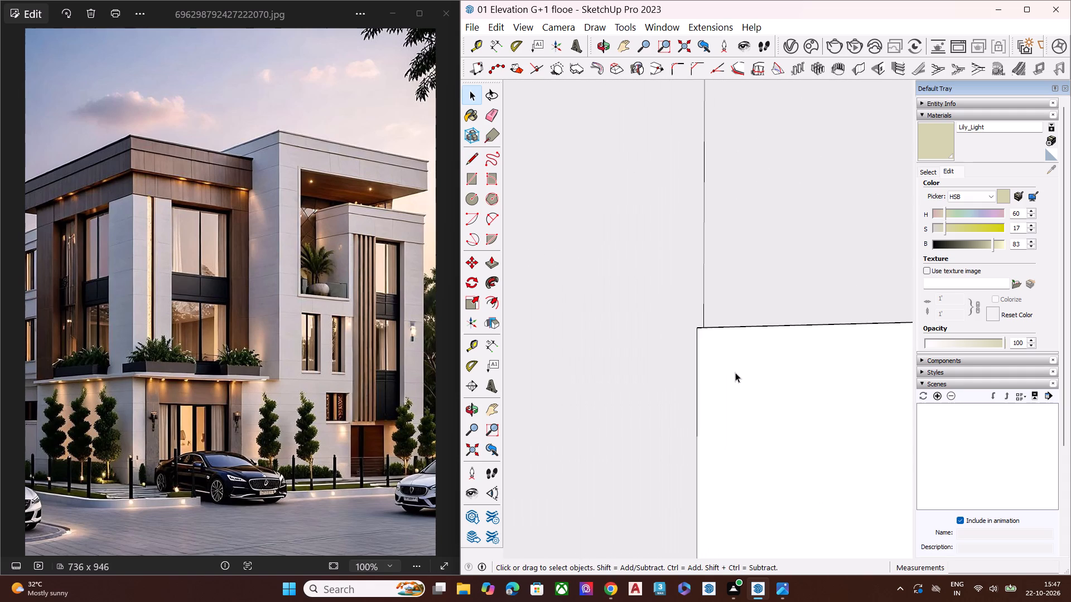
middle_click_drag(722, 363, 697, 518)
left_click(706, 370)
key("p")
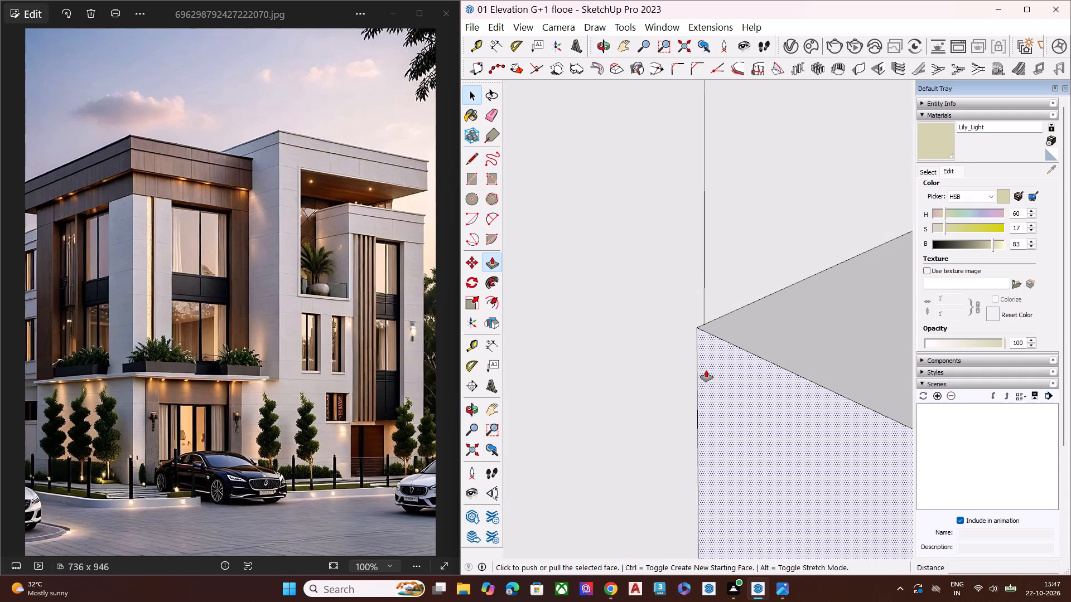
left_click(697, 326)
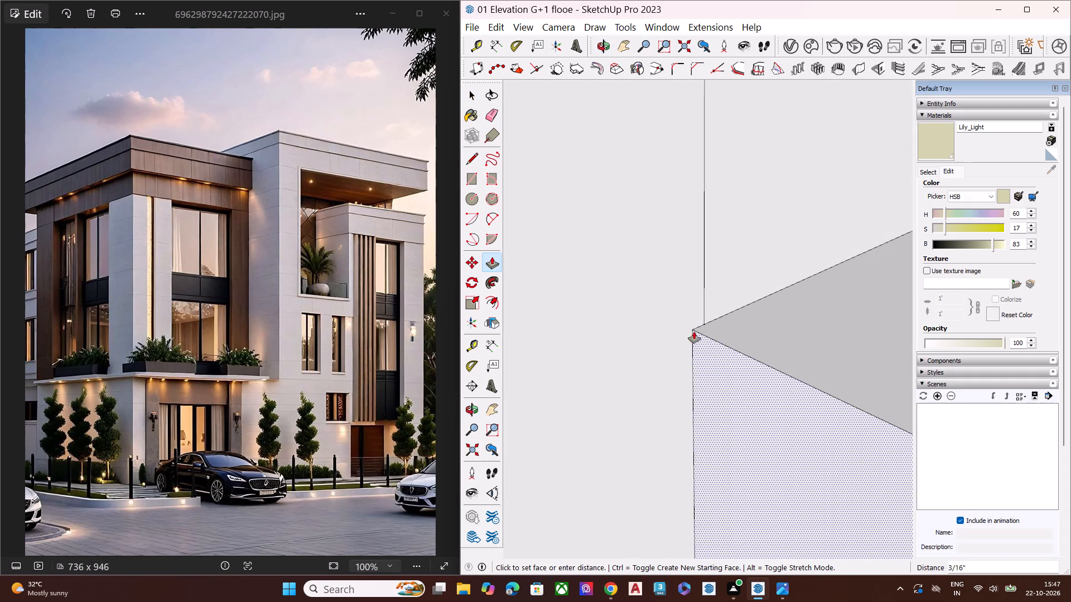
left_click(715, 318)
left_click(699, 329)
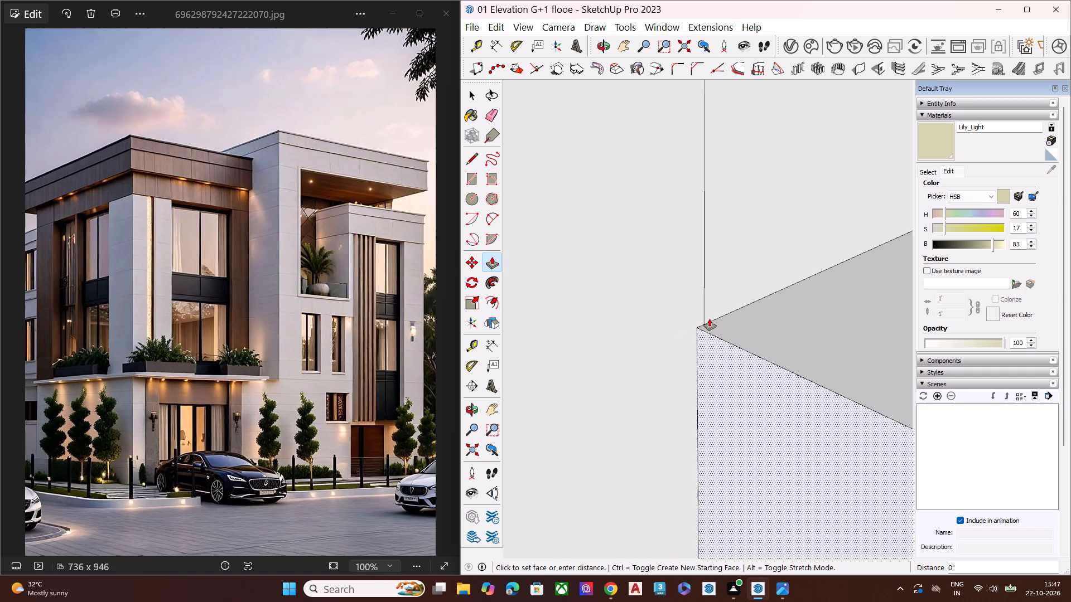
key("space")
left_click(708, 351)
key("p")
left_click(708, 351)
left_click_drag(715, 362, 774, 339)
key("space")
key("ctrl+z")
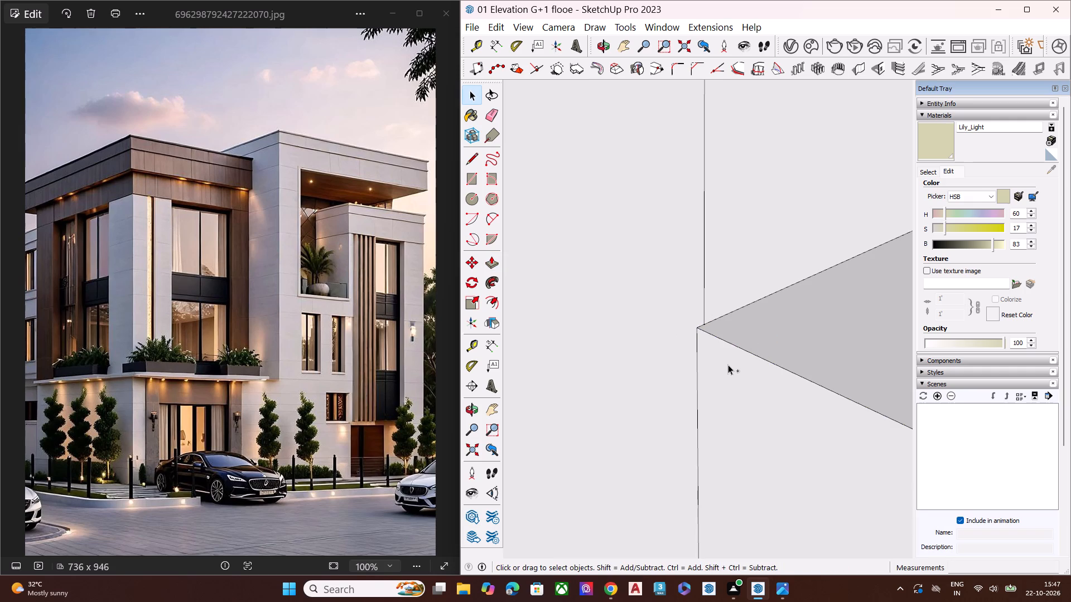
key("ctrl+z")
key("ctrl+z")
Push the front face of the lower panel in the tall opening slightly back.
key("space")
left_click(723, 367)
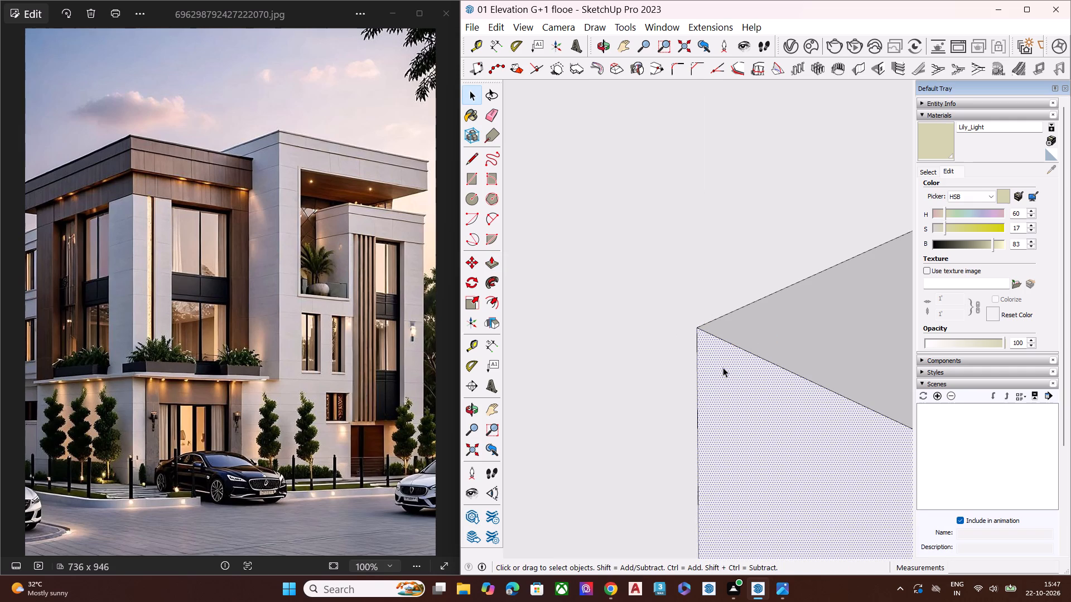
key("p")
left_click(723, 367)
key("space")
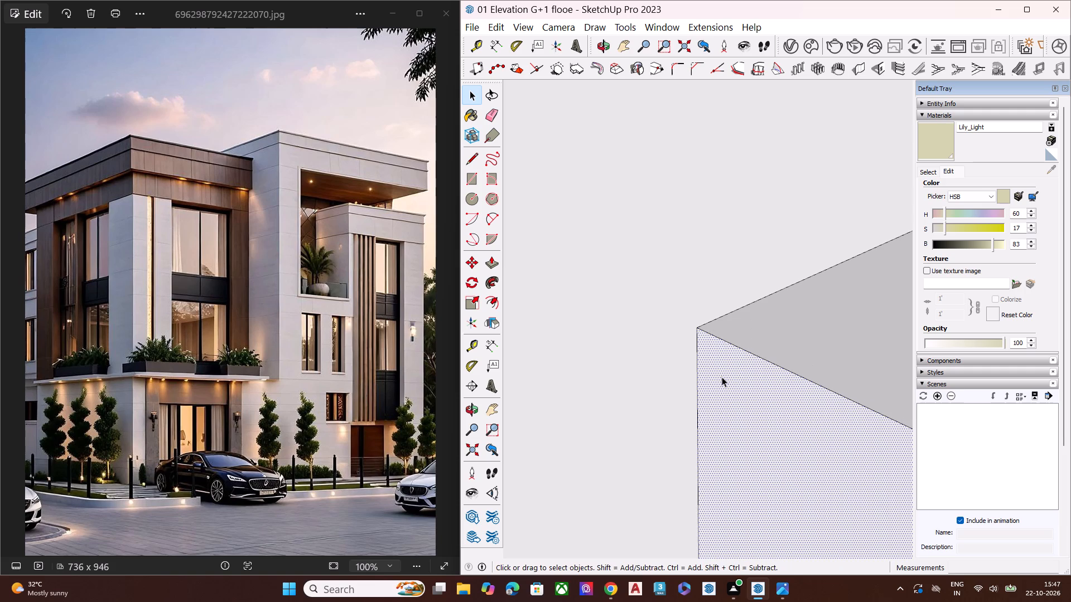
key("p")
left_click(722, 377)
left_click(772, 361)
key("space")
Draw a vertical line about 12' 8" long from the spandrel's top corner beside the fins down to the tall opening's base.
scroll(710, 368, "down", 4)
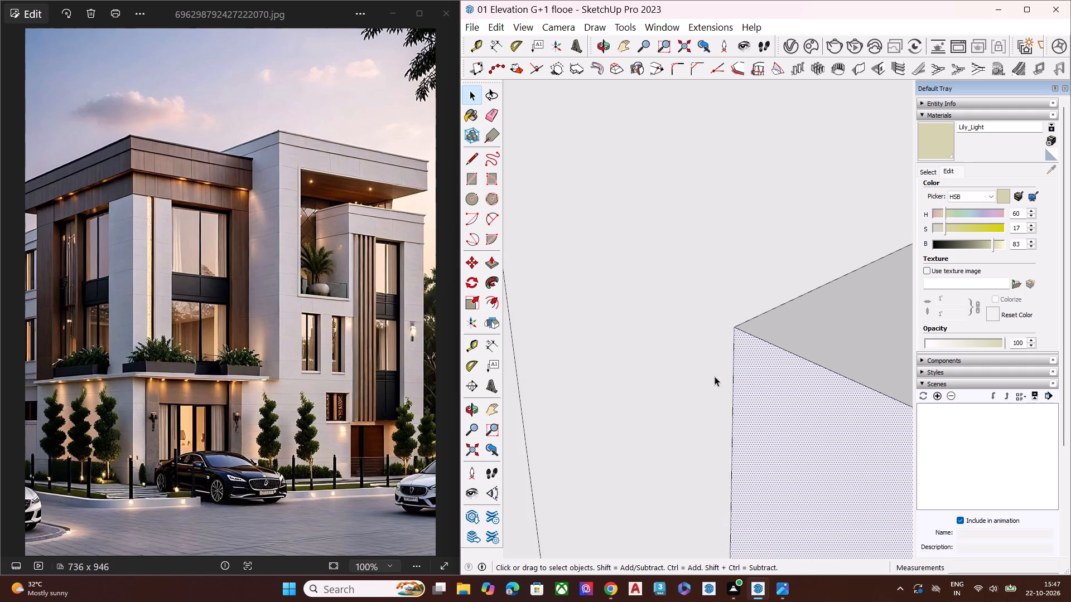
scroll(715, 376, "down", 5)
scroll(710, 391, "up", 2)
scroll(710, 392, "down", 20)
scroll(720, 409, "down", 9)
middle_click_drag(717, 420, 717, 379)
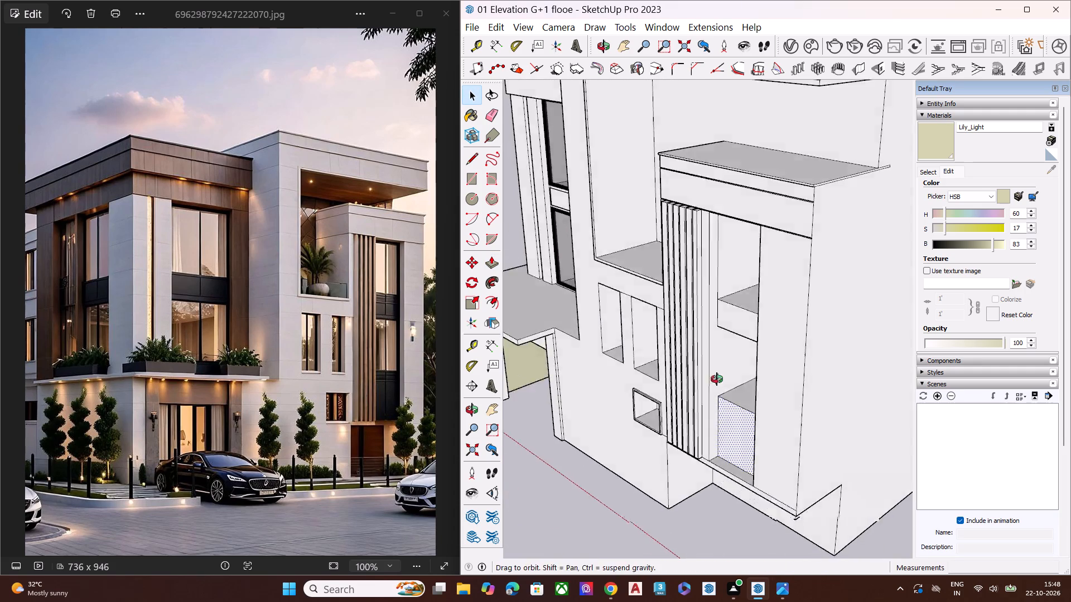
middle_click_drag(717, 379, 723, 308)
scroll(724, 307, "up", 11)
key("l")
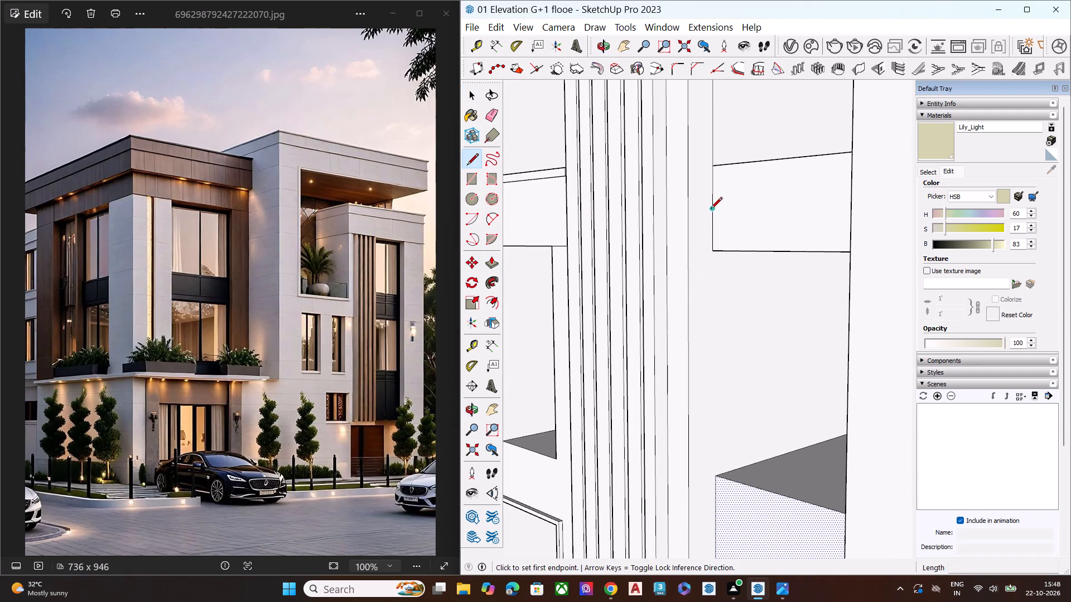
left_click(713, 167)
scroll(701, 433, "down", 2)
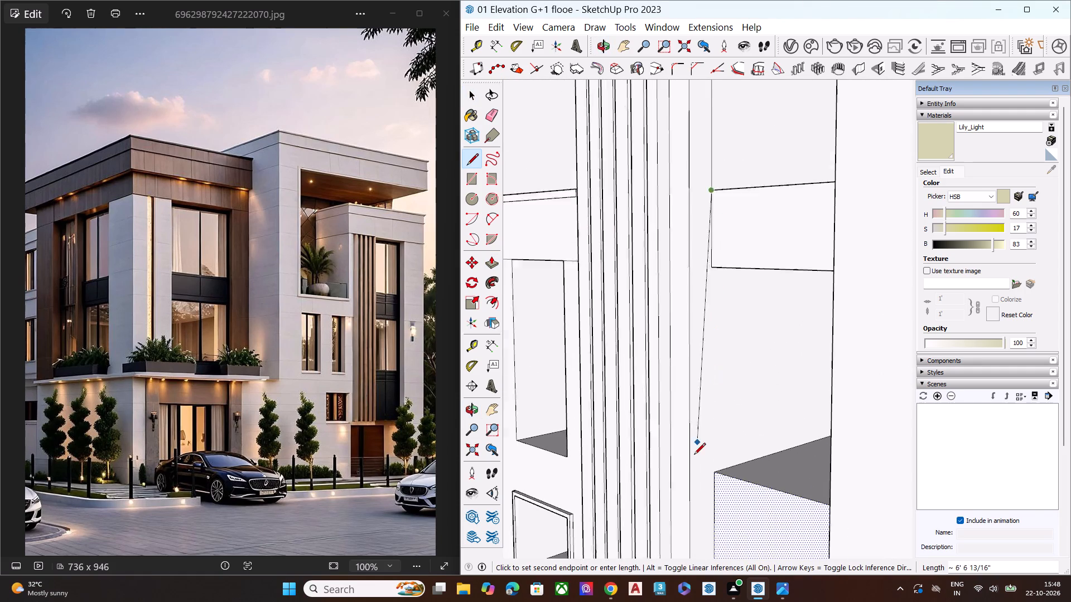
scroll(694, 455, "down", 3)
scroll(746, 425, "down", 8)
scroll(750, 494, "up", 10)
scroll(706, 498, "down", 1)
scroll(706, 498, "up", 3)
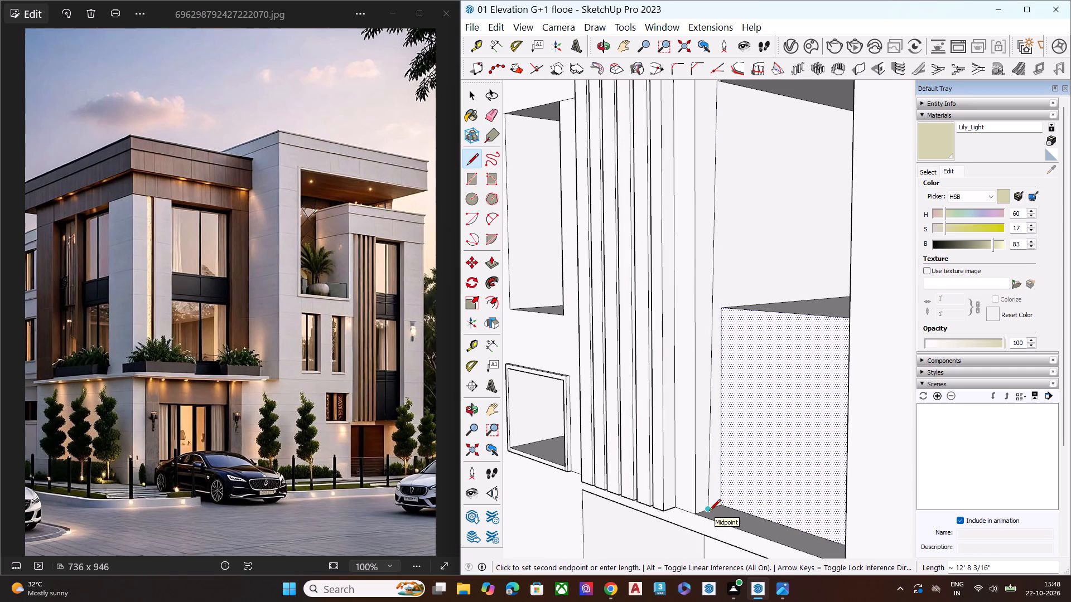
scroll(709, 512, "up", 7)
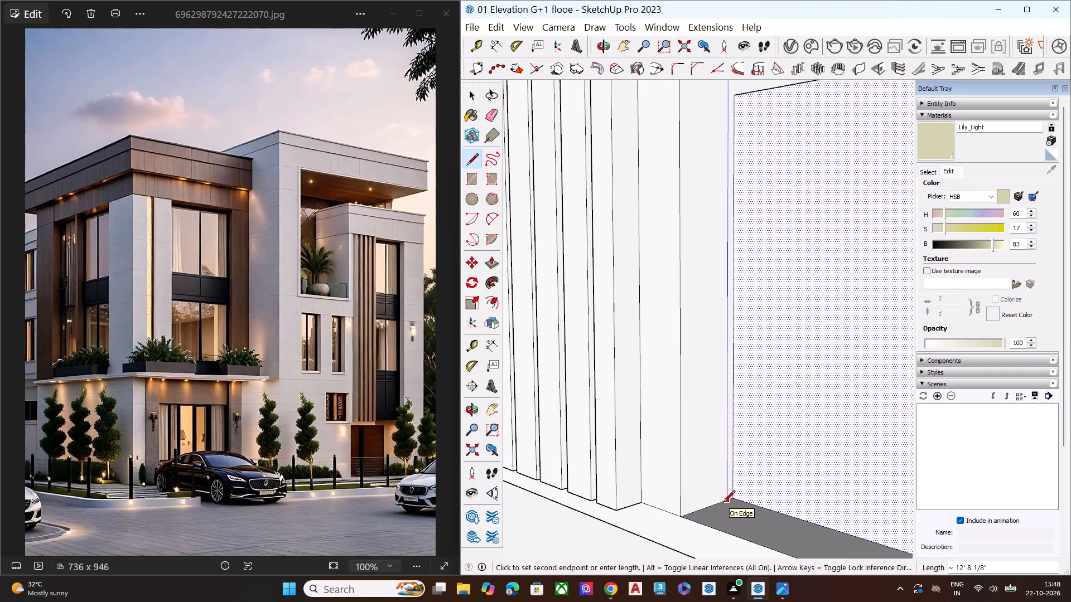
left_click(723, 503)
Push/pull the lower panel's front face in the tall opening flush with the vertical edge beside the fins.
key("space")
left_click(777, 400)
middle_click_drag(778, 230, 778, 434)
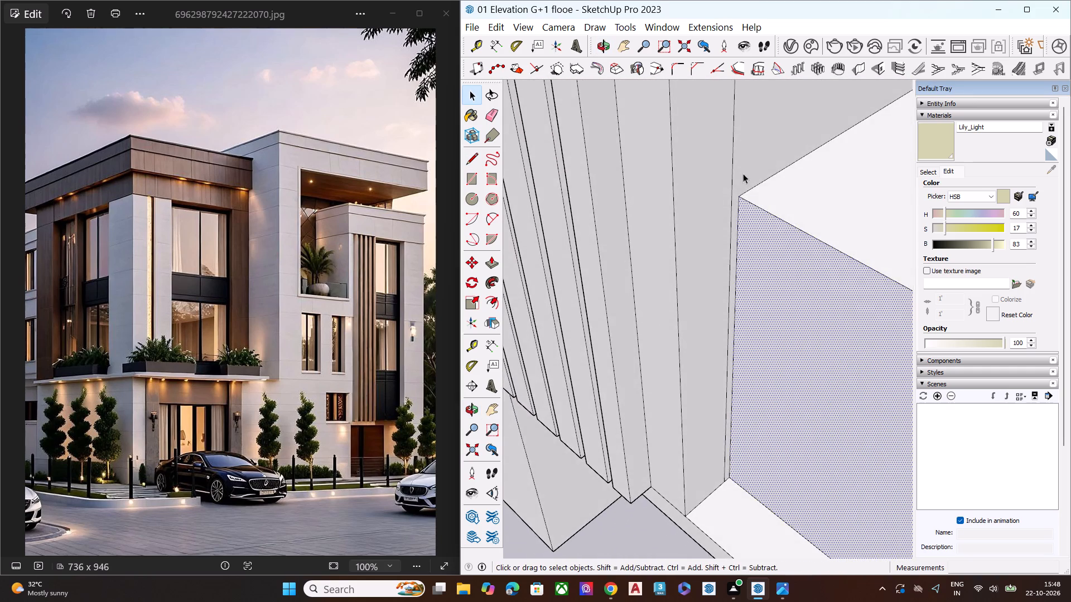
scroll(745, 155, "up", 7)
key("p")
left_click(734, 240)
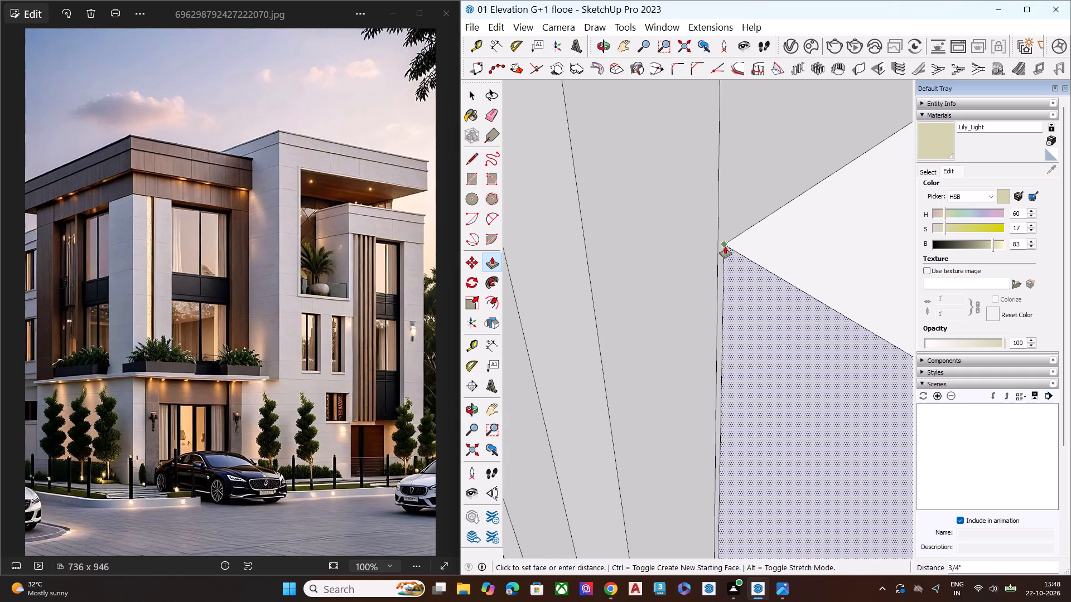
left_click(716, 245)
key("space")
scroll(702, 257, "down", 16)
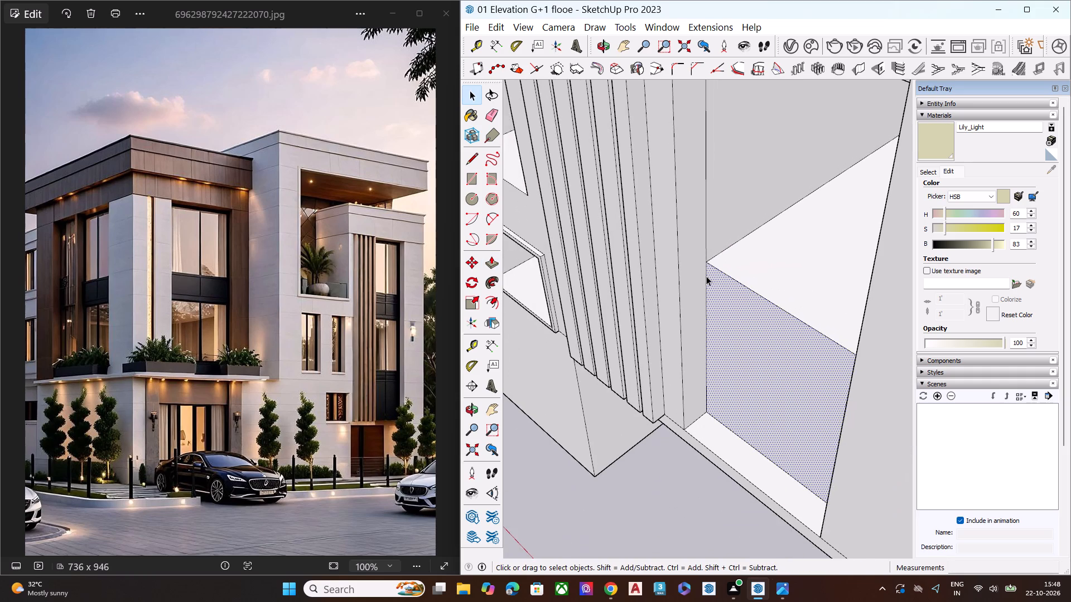
Examine the alignment of the spandrel and lower panel in the tall opening from several angles.
middle_click_drag(713, 299, 771, 271)
scroll(708, 267, "down", 10)
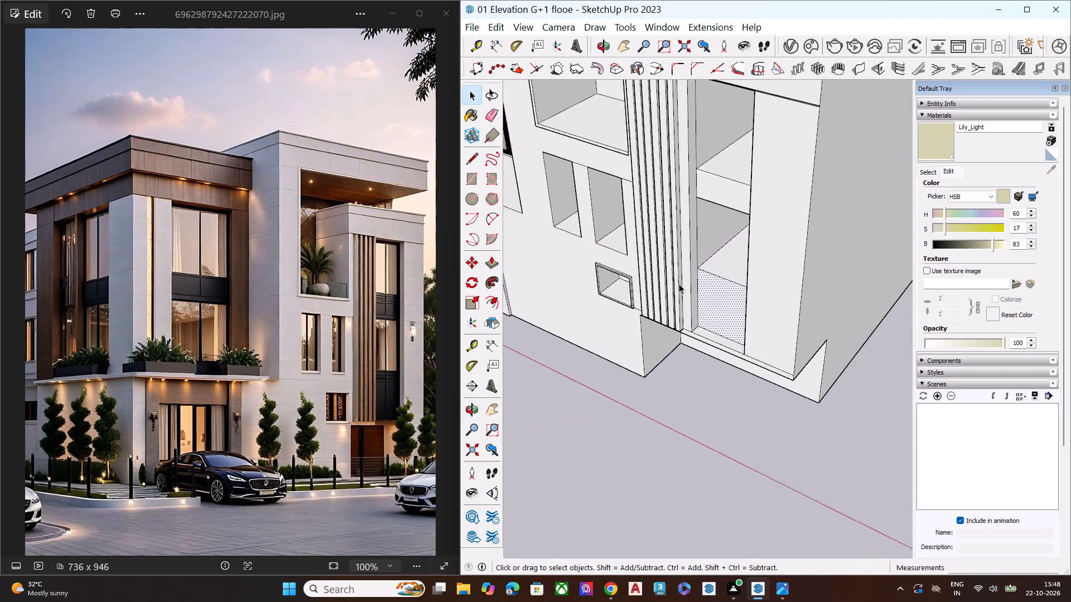
scroll(679, 284, "down", 4)
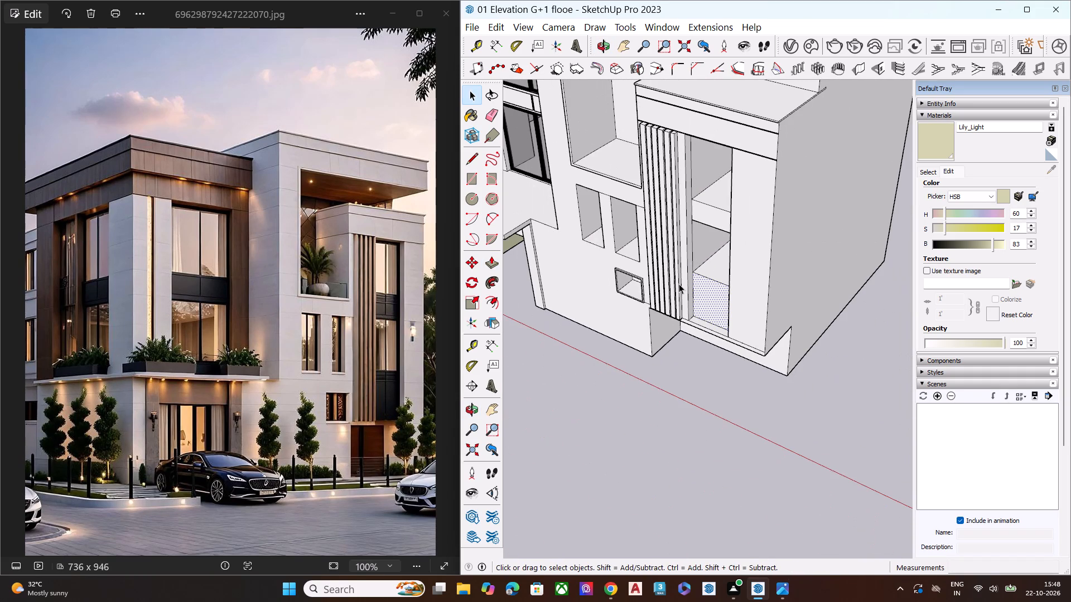
middle_click_drag(679, 284, 1070, 213)
scroll(695, 192, "up", 3)
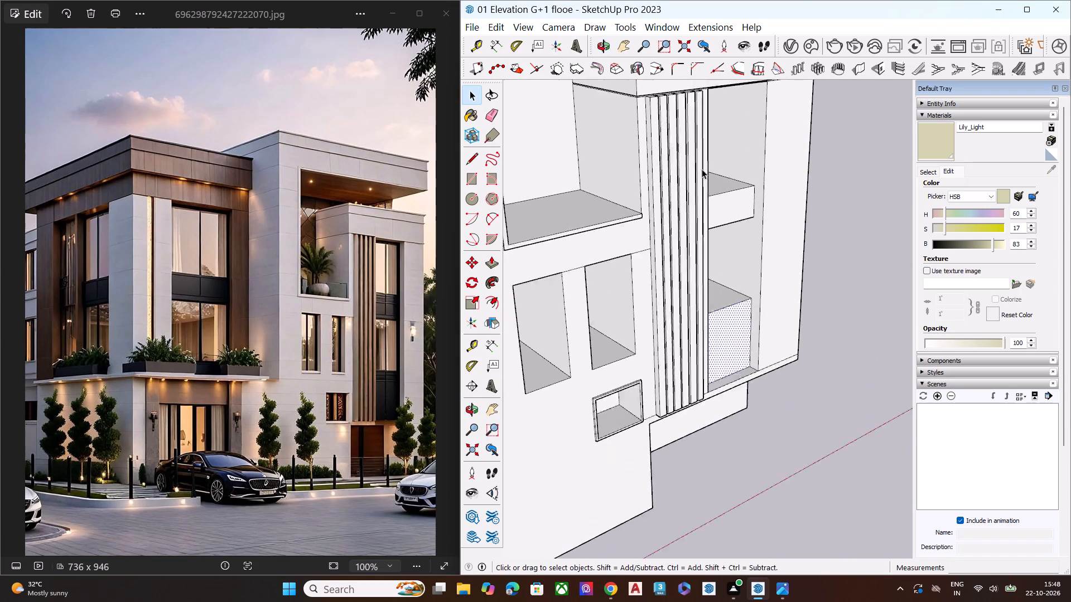
scroll(702, 169, "up", 5)
middle_click_drag(757, 343, 702, 256)
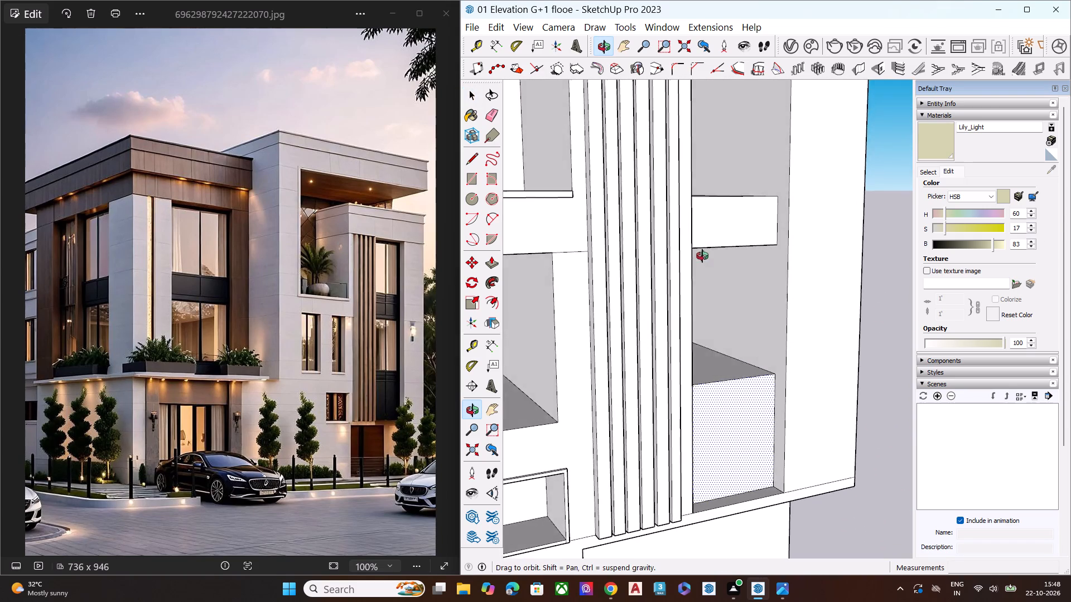
middle_click_drag(702, 256, 722, 242)
scroll(714, 253, "down", 6)
left_click(849, 294)
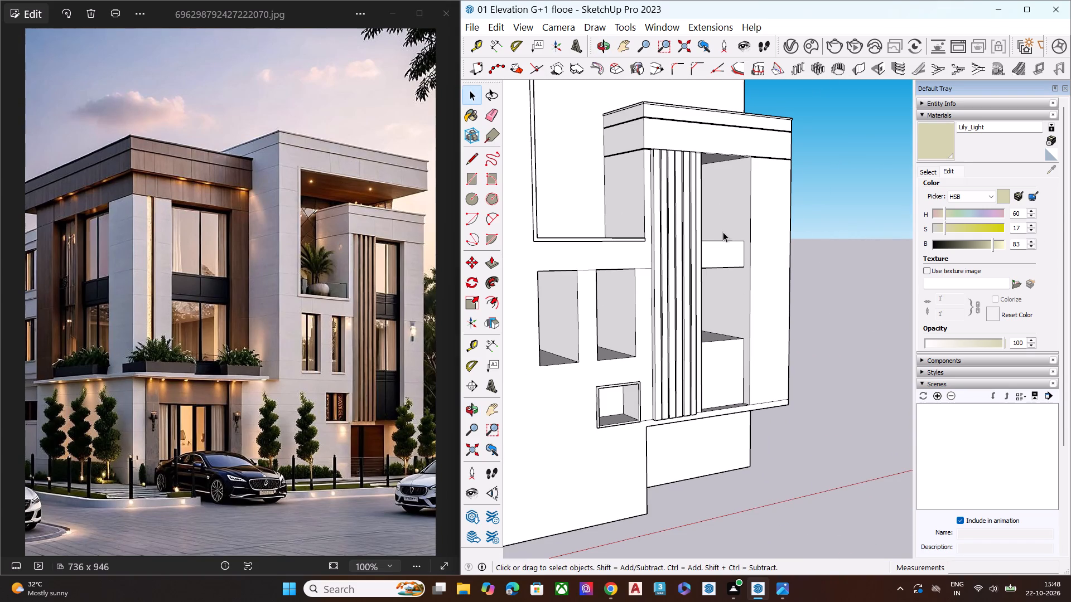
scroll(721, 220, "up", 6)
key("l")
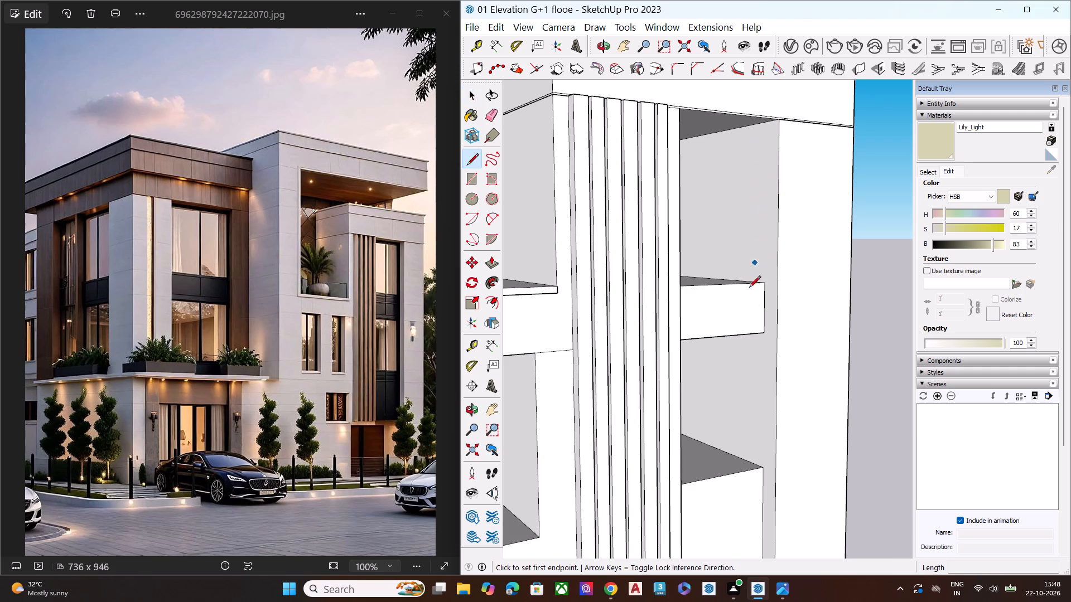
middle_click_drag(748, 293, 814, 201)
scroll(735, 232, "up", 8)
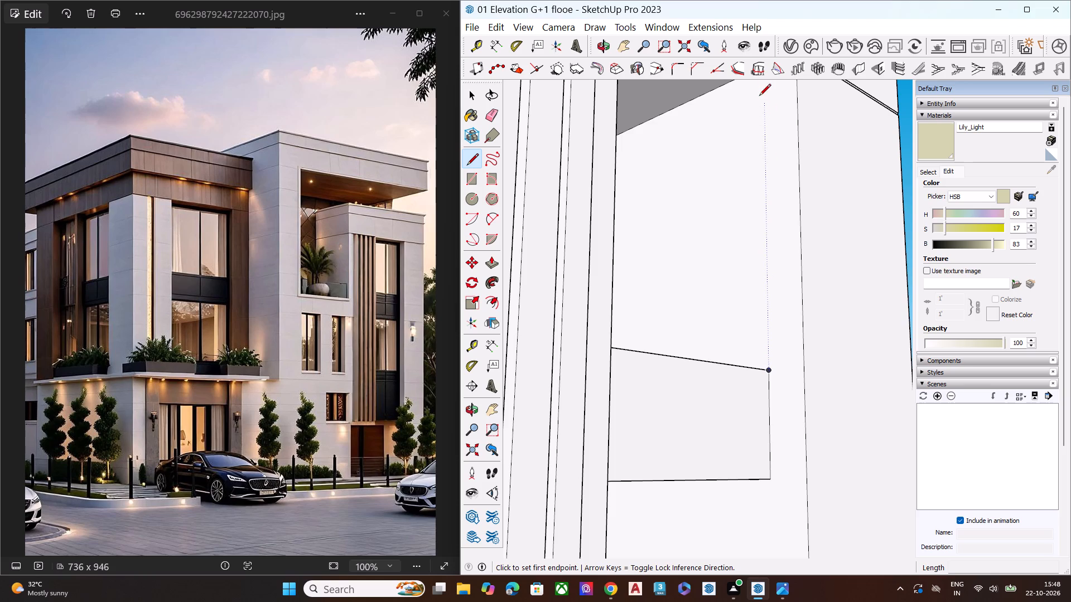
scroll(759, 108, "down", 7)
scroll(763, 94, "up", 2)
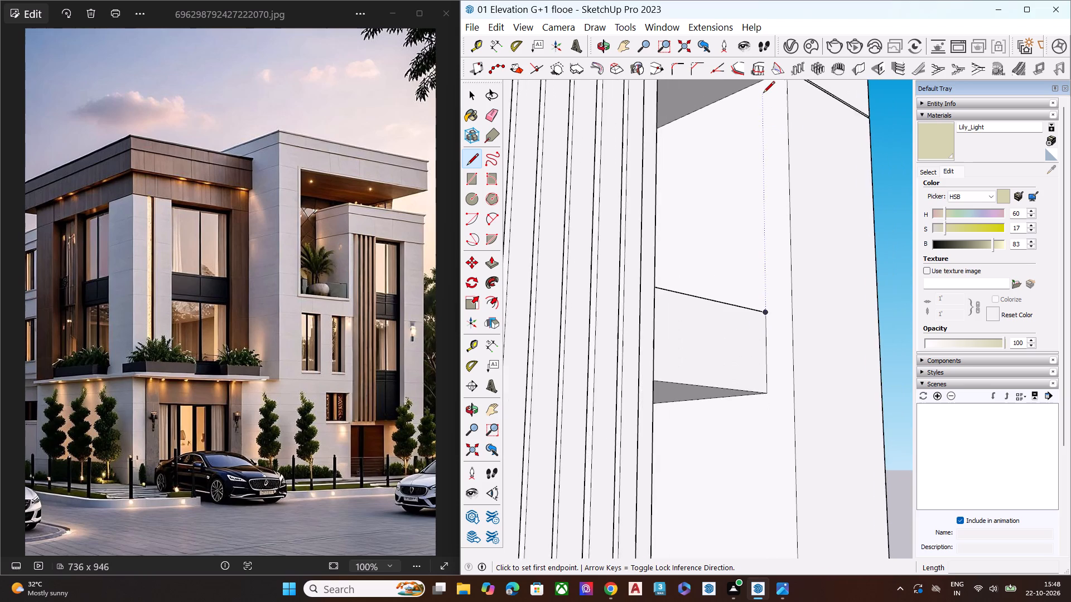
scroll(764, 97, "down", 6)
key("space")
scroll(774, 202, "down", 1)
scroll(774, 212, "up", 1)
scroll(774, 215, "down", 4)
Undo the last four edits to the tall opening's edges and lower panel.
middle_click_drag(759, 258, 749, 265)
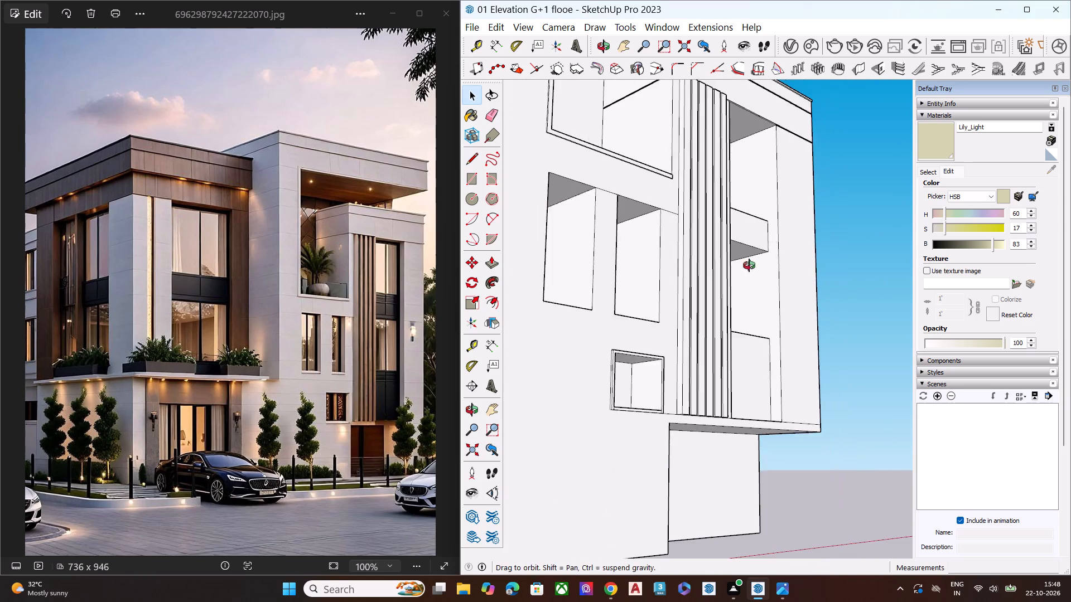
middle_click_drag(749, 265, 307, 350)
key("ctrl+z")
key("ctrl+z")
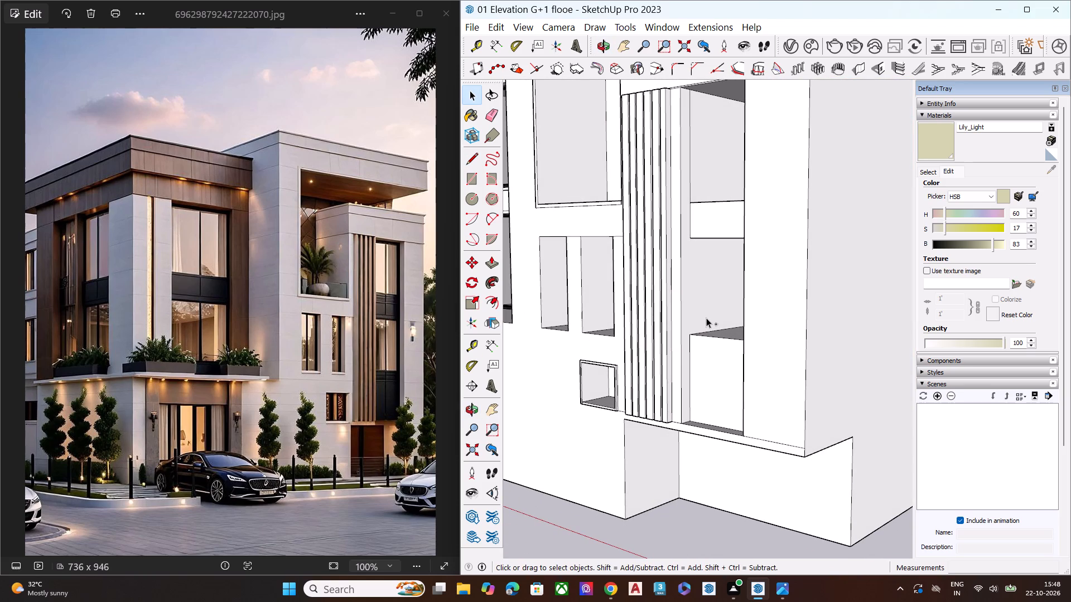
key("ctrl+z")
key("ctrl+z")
Push/pull the spandrel's front face in the tall opening into line with the lower panel's front face.
scroll(705, 321, "down", 5)
middle_click_drag(705, 357, 688, 427)
scroll(687, 285, "up", 4)
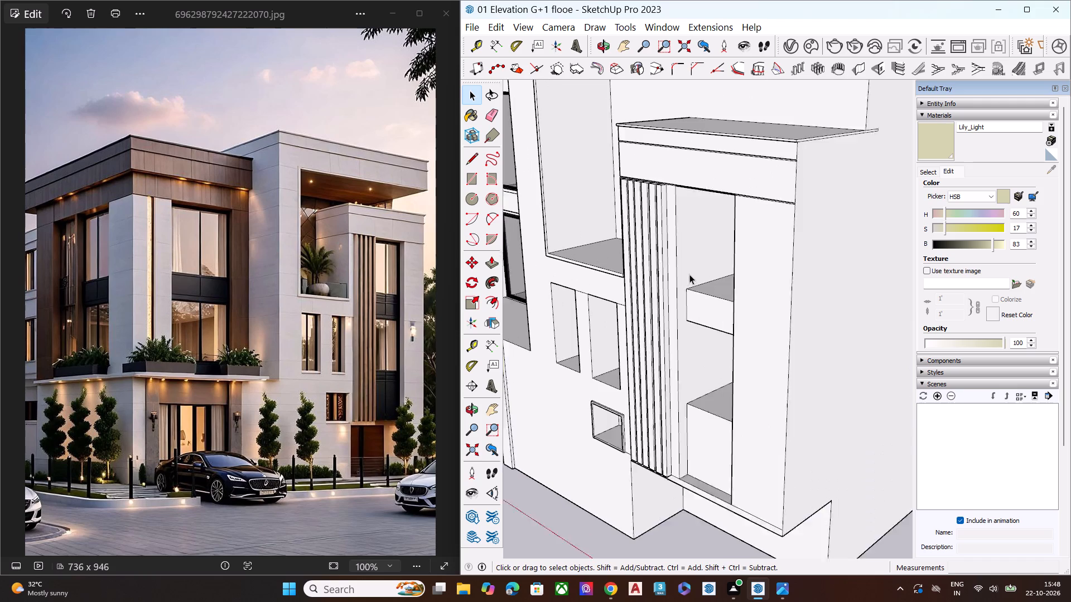
scroll(689, 274, "up", 2)
left_click(707, 305)
key("p")
left_click(707, 305)
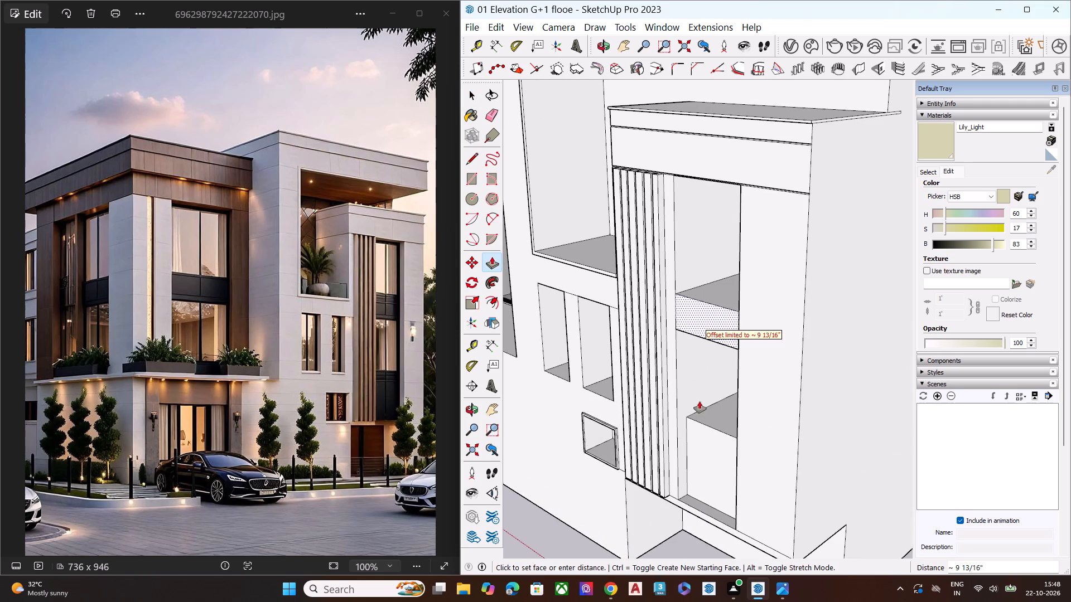
left_click(699, 419)
key("space")
Draw a vertical line about 19' long from the lower panel's bottom corner farthest from the fins up to the opening's head.
middle_click_drag(691, 311, 1070, 303)
scroll(856, 287, "up", 3)
scroll(856, 287, "down", 1)
scroll(856, 287, "up", 5)
scroll(836, 307, "down", 7)
key("space")
scroll(826, 335, "down", 8)
middle_click_drag(833, 355, 882, 319)
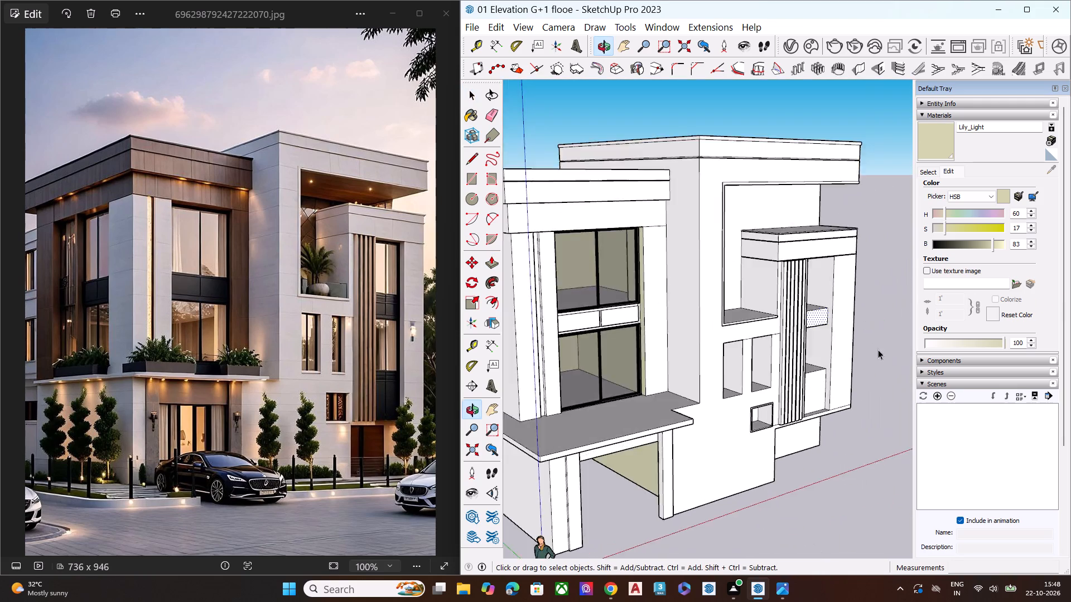
scroll(869, 370, "up", 4)
scroll(839, 402, "down", 2)
scroll(833, 410, "up", 2)
key("l")
scroll(812, 417, "up", 1)
left_click(811, 418)
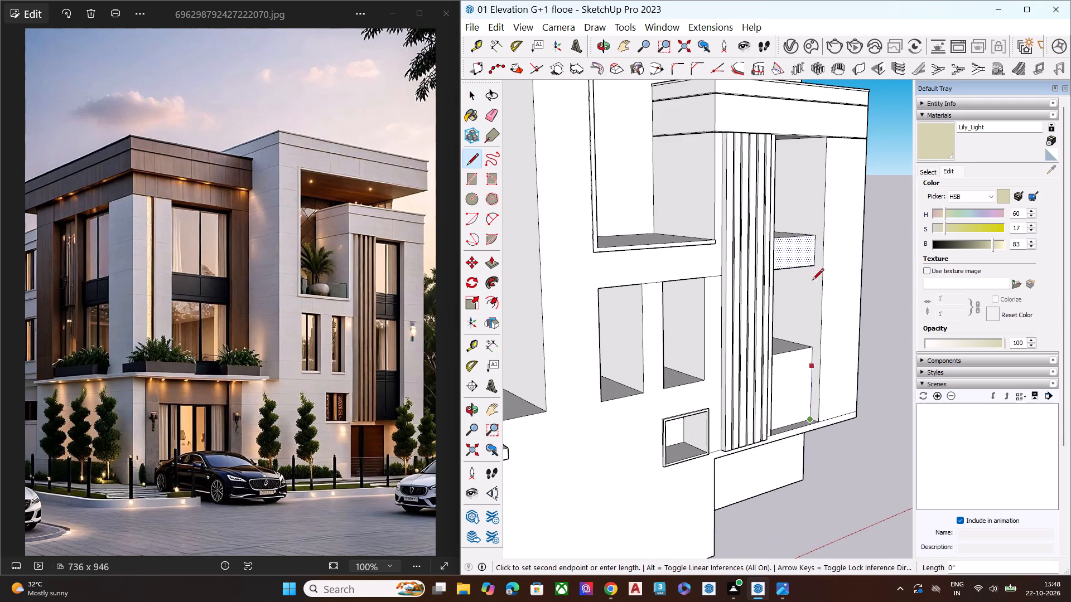
middle_click_drag(818, 152, 809, 82)
scroll(808, 91, "up", 8)
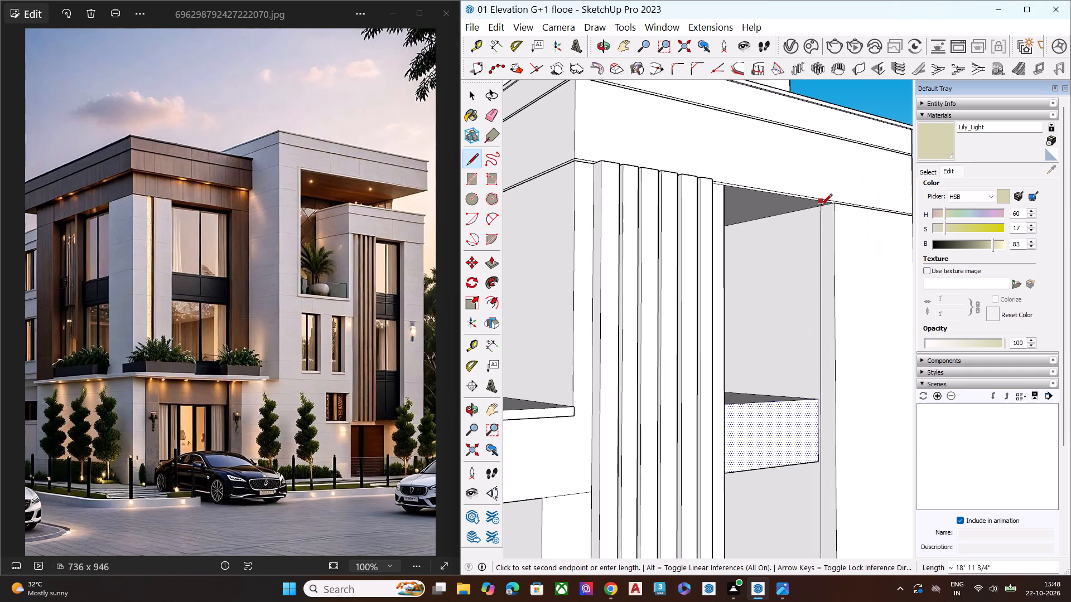
left_click(821, 208)
key("space")
Draw a vertical line about 19' long from the lower panel's bottom corner beside the fins up to the opening's head.
scroll(800, 220, "down", 8)
middle_click_drag(805, 258, 585, 294)
scroll(555, 294, "up", 1)
scroll(705, 228, "down", 1)
scroll(706, 228, "up", 3)
scroll(706, 228, "down", 7)
scroll(746, 263, "up", 1)
scroll(750, 266, "down", 1)
middle_click_drag(759, 312, 643, 332)
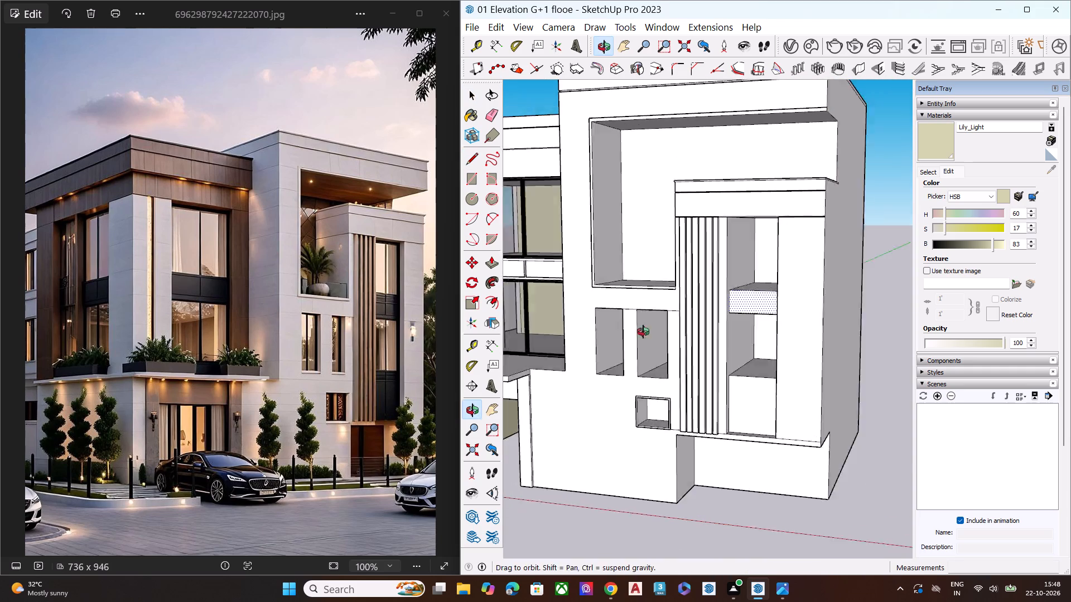
middle_click_drag(643, 332, 558, 334)
key("space")
scroll(639, 292, "down", 3)
middle_click_drag(693, 365, 669, 414)
scroll(669, 414, "up", 13)
key("l")
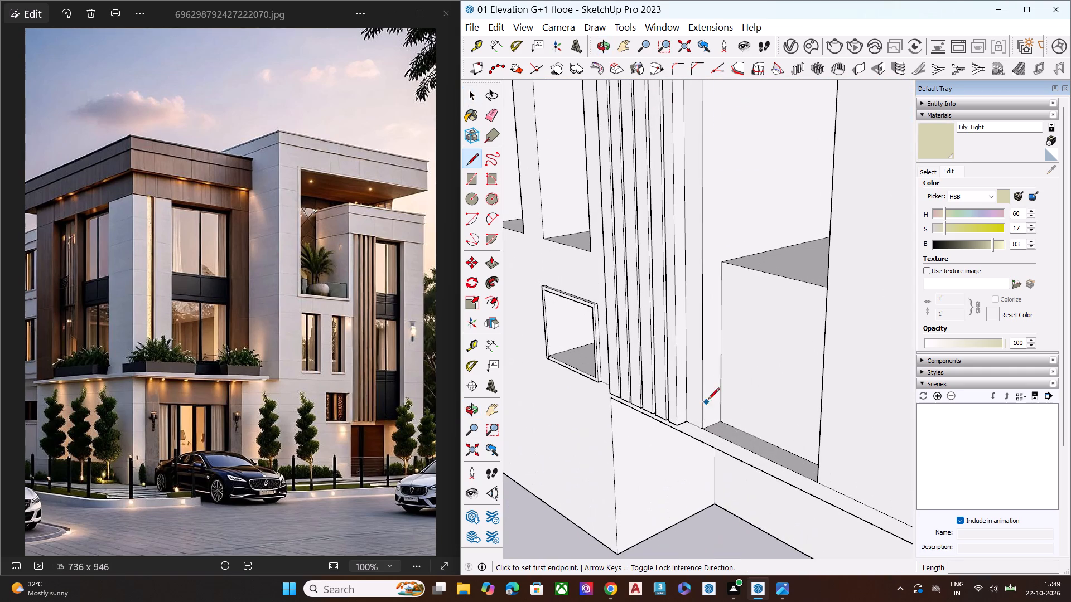
left_click(721, 420)
scroll(719, 354, "down", 6)
scroll(721, 364, "up", 1)
scroll(722, 364, "down", 6)
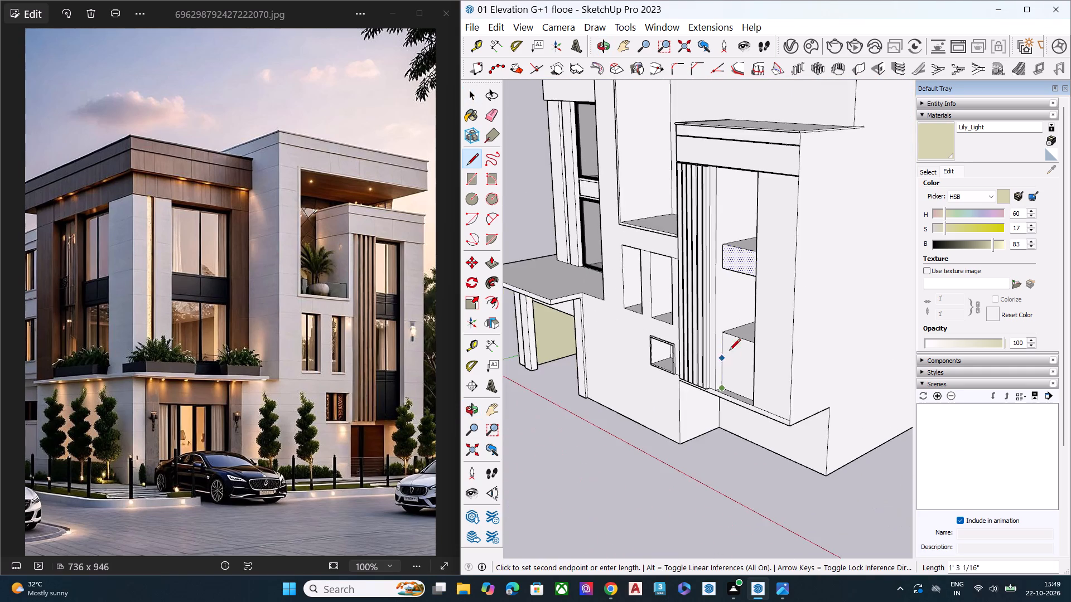
middle_click_drag(729, 348, 726, 157)
scroll(725, 307, "down", 1)
scroll(726, 166, "up", 3)
middle_click(726, 156)
scroll(726, 152, "down", 1)
scroll(726, 152, "up", 5)
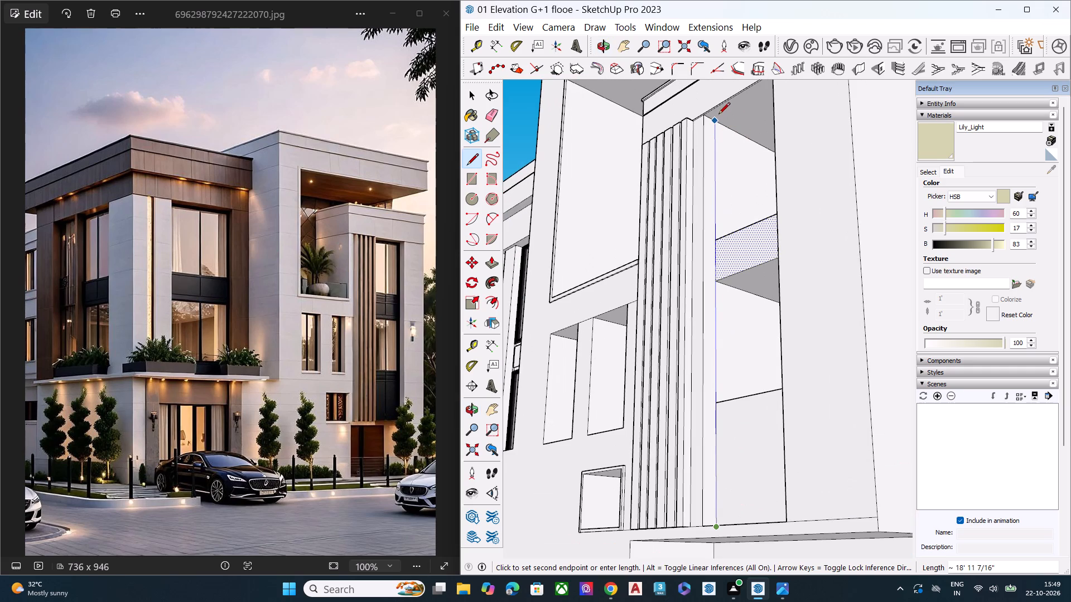
left_click(715, 122)
key("space")
Delete the face closing the gap between the spandrel and the lower panel in the tall opening.
scroll(695, 193, "down", 6)
middle_click_drag(734, 253, 837, 372)
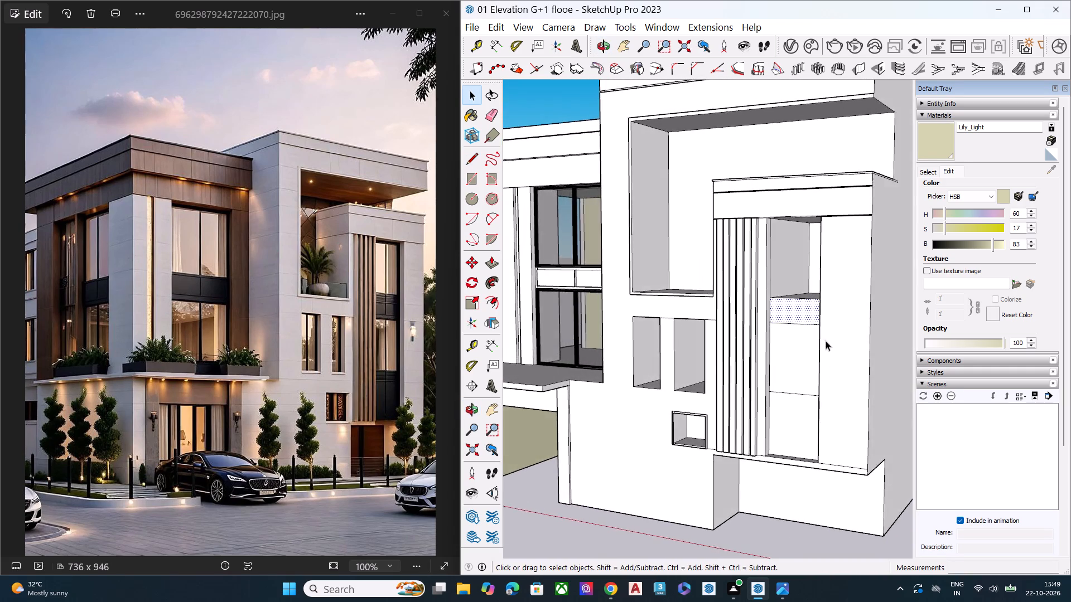
scroll(620, 289, "down", 7)
left_click(788, 444)
scroll(710, 319, "up", 5)
left_click(702, 329)
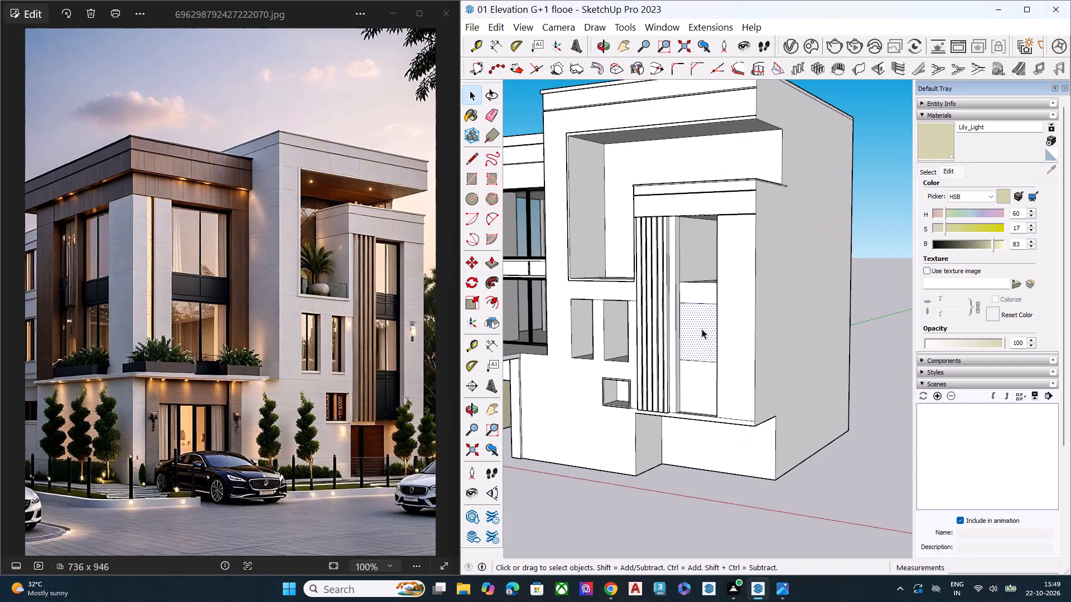
key("Delete")
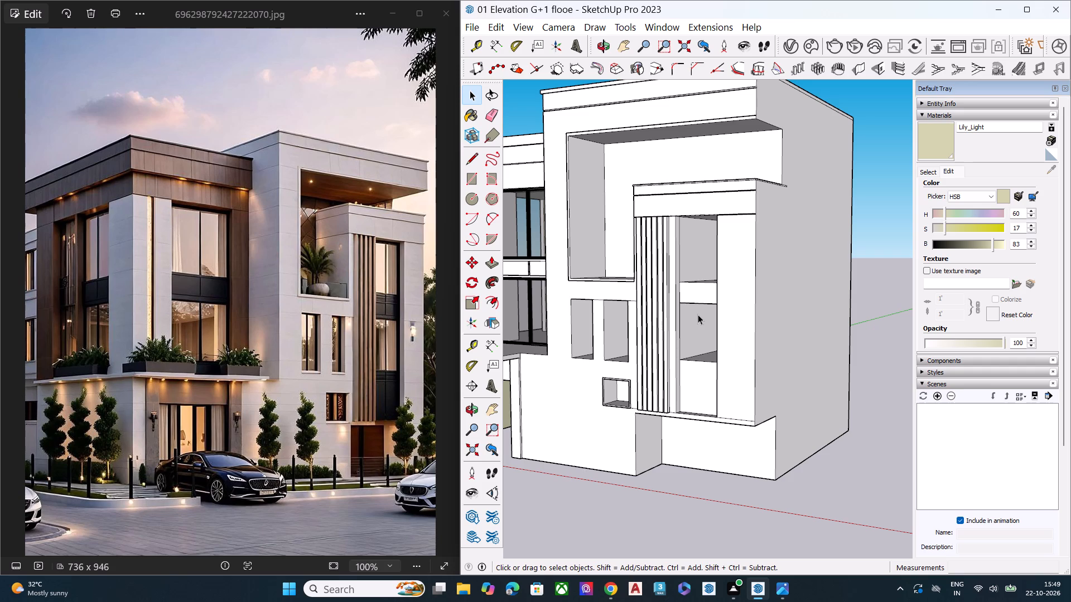
Push the upper opening's inner side wall above the spandrel outward behind the fins.
scroll(703, 274, "down", 7)
middle_click_drag(661, 303, 663, 276)
scroll(681, 251, "up", 8)
scroll(711, 280, "down", 1)
scroll(711, 280, "up", 3)
left_click(707, 284)
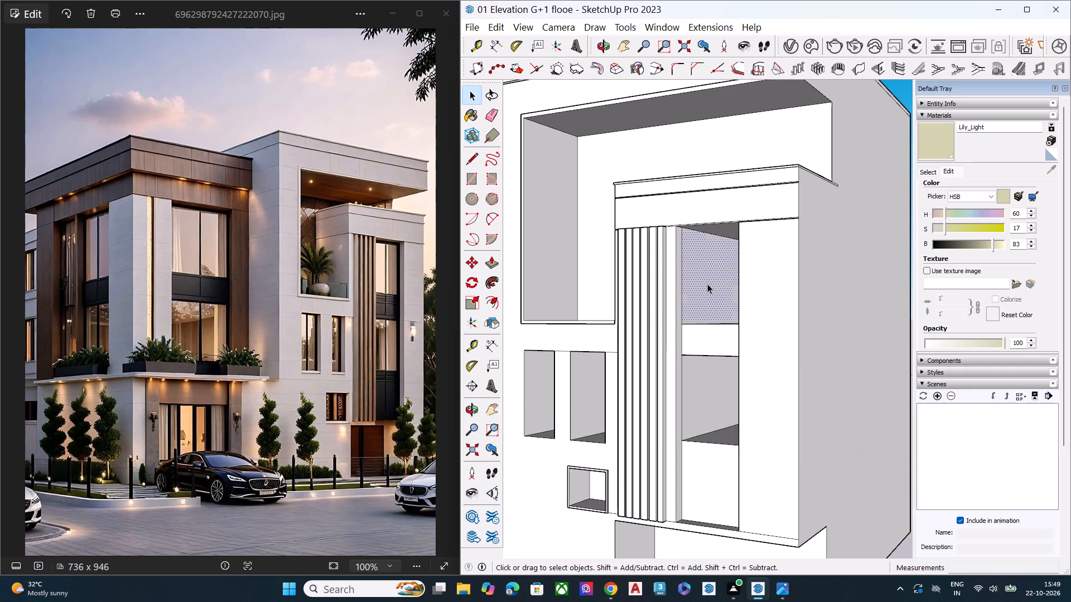
key("p")
left_click(711, 283)
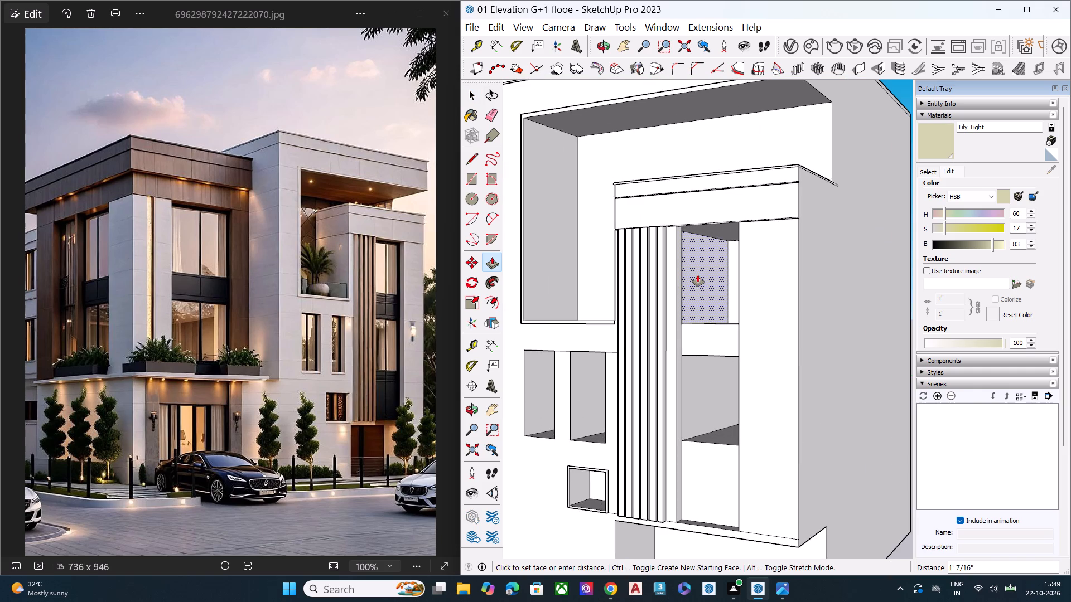
left_click(690, 275)
key("space")
Push the opposite inner side wall of the upper opening above the spandrel outward by 1' 4 3/8".
middle_click_drag(683, 298, 986, 304)
scroll(894, 297, "up", 5)
left_click(836, 284)
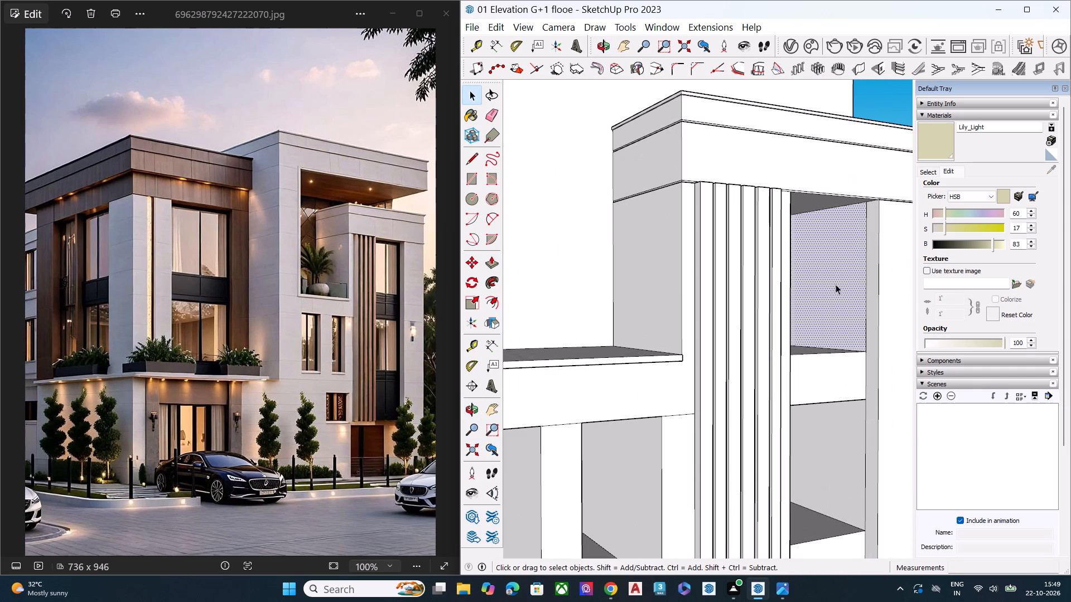
key("p")
left_click(836, 284)
left_click(860, 279)
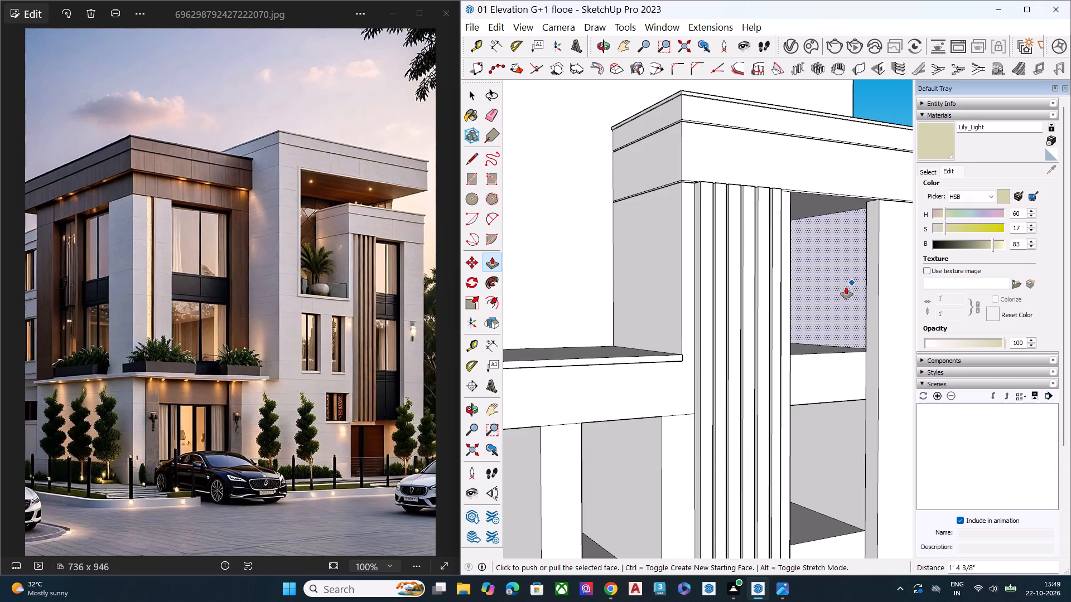
Push the inner side wall of the opening below the spandrel outward behind the fins, level with the upper opening's wall.
key("space")
scroll(796, 310, "down", 9)
middle_click_drag(811, 373, 413, 376)
scroll(659, 406, "up", 1)
scroll(716, 379, "up", 4)
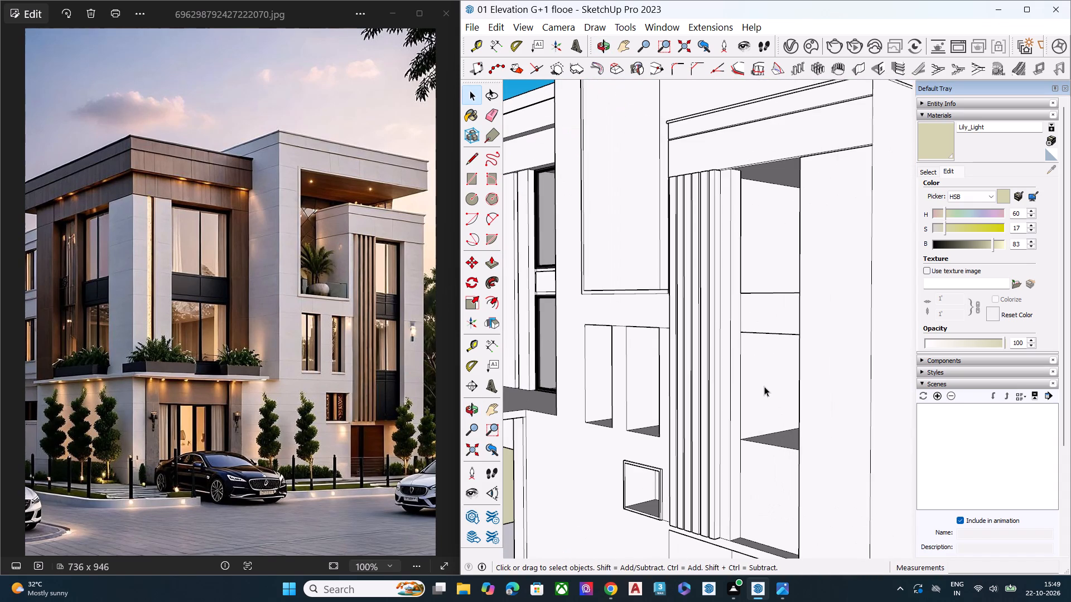
left_click(764, 386)
key("p")
left_click(764, 386)
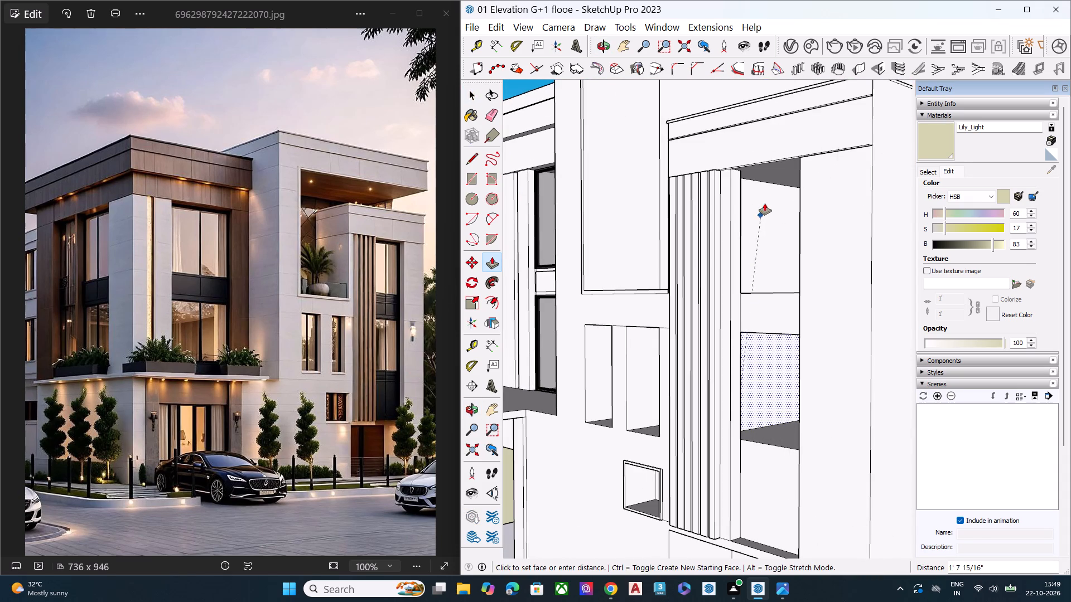
left_click(766, 185)
key("space")
Push the opposite inner side wall of the opening below the spandrel outward by 1' 4 3/8", matching the wall above.
scroll(717, 289, "down", 6)
middle_click_drag(690, 338, 1070, 333)
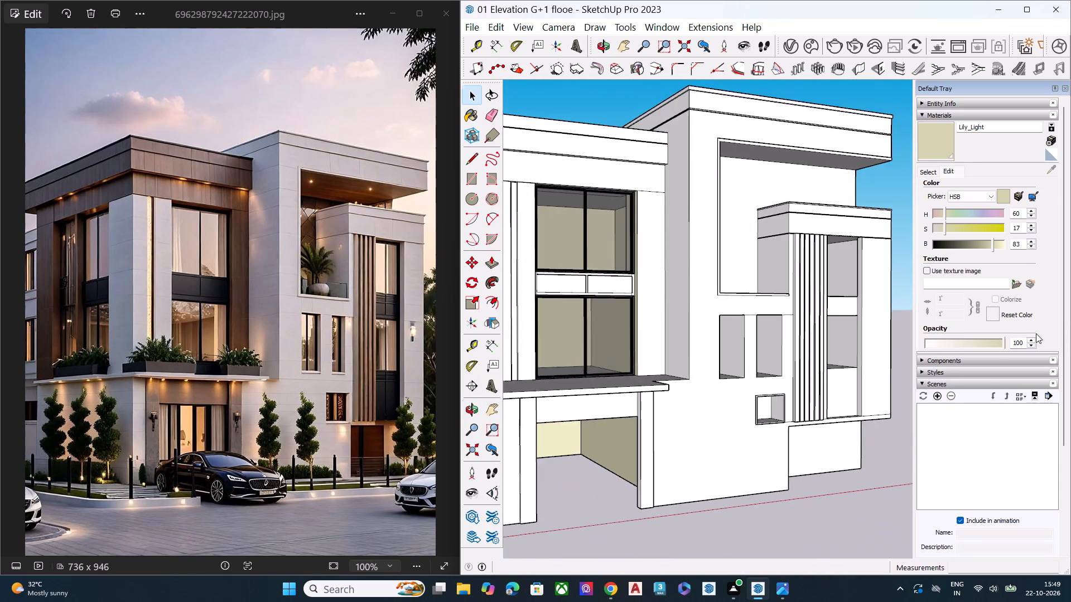
scroll(853, 312, "up", 7)
left_click(833, 355)
key("p")
left_click(833, 355)
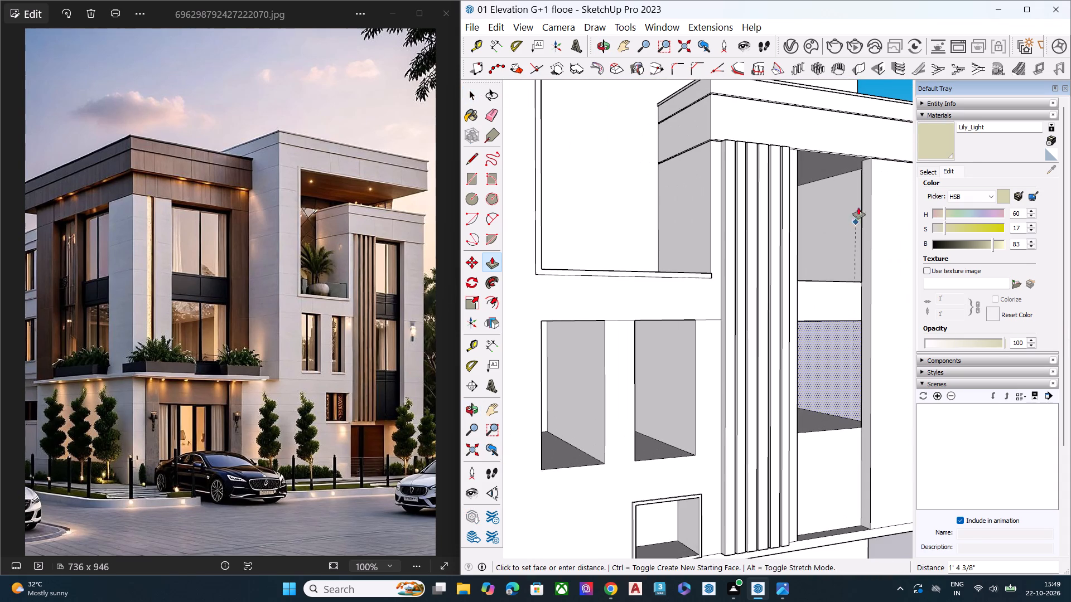
left_click(849, 174)
key("space")
Examine the finned bay's openings, spandrel and inner walls from several angles.
scroll(817, 265, "down", 9)
middle_click_drag(813, 313, 615, 479)
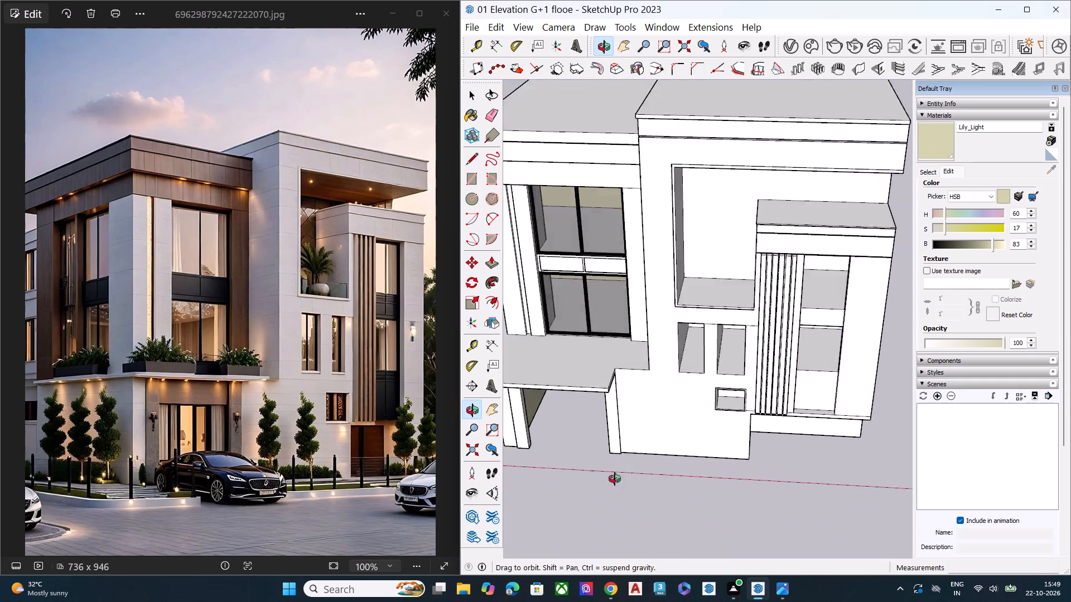
middle_click_drag(615, 479, 578, 321)
scroll(808, 262, "up", 7)
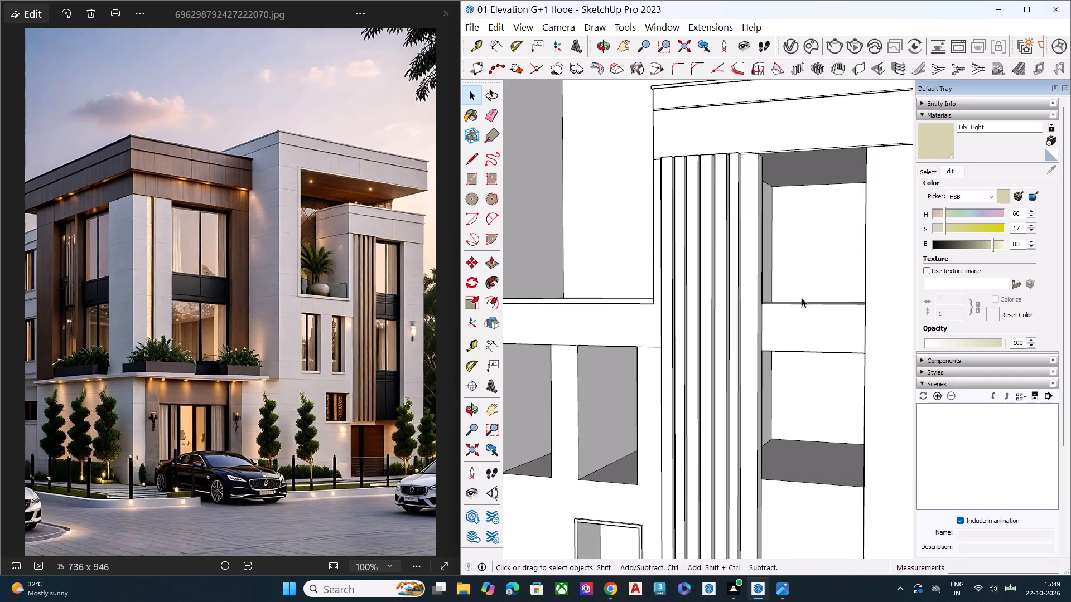
middle_click_drag(790, 304, 558, 355)
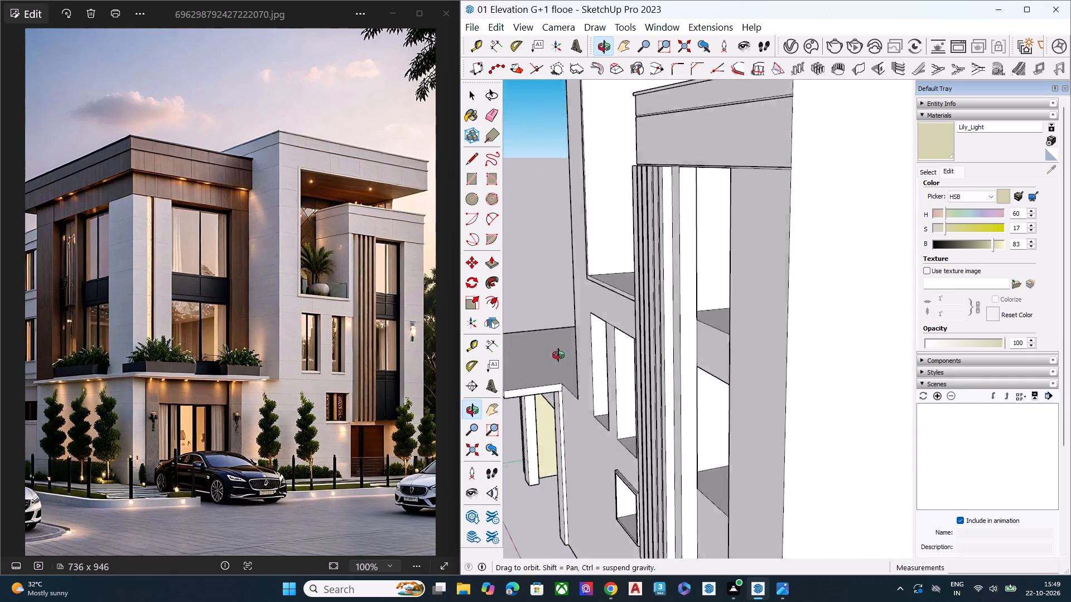
middle_click_drag(558, 355, 833, 317)
scroll(777, 284, "down", 7)
scroll(766, 372, "up", 4)
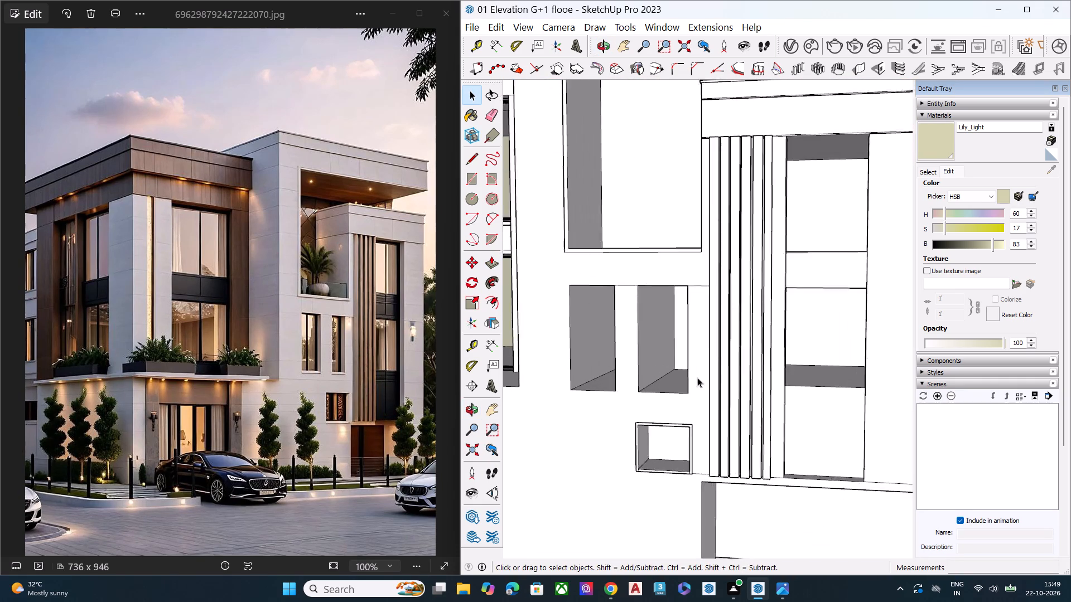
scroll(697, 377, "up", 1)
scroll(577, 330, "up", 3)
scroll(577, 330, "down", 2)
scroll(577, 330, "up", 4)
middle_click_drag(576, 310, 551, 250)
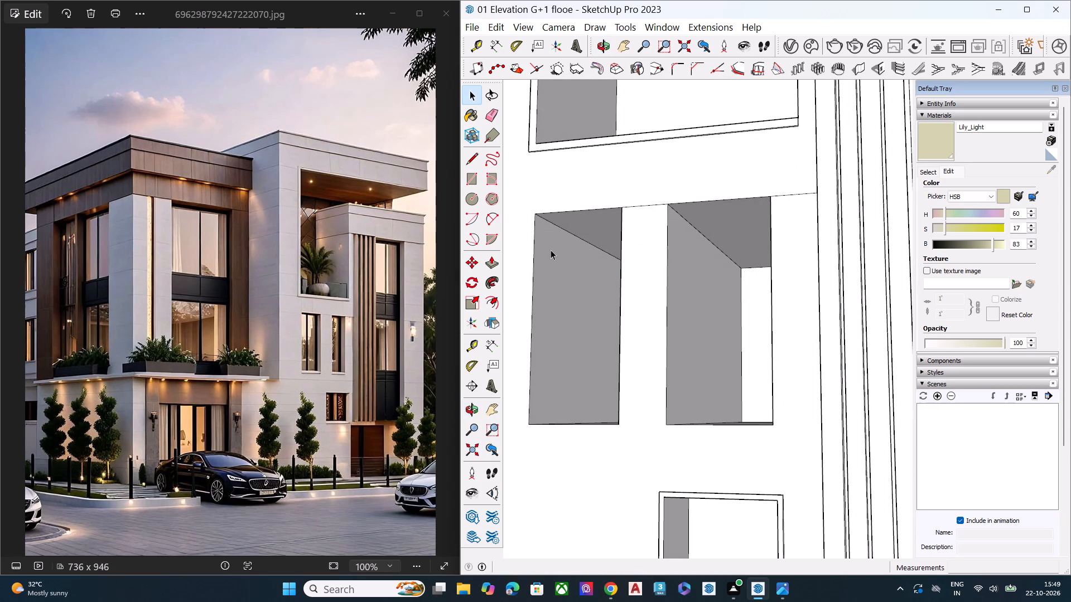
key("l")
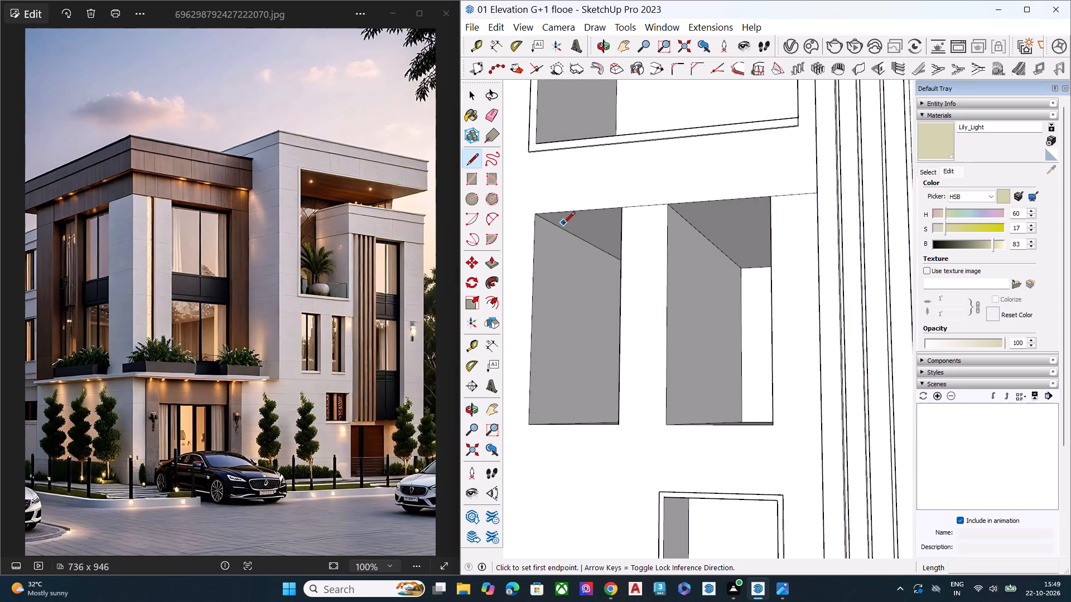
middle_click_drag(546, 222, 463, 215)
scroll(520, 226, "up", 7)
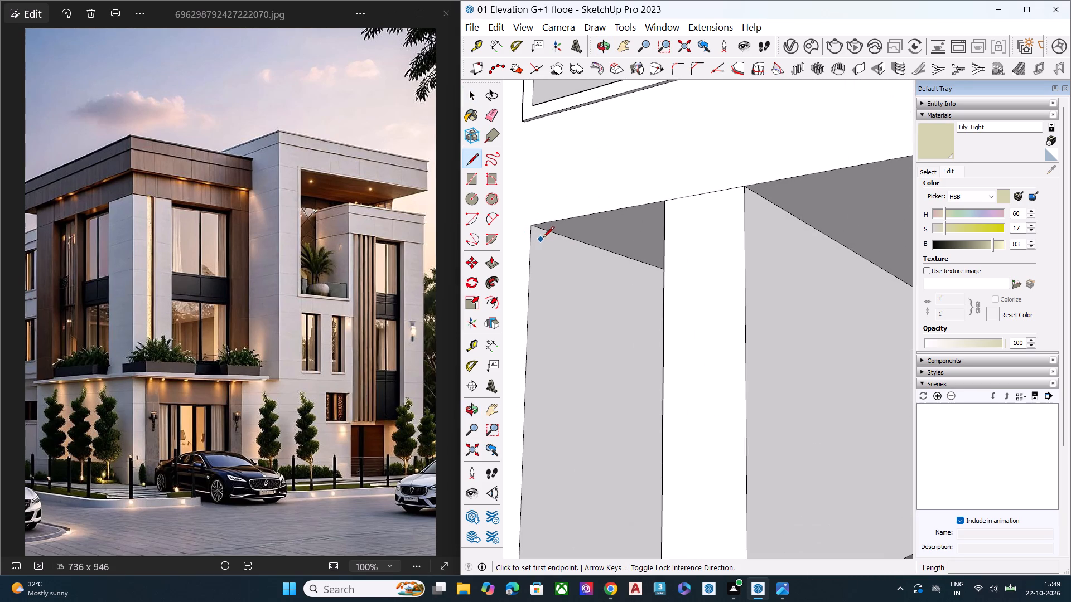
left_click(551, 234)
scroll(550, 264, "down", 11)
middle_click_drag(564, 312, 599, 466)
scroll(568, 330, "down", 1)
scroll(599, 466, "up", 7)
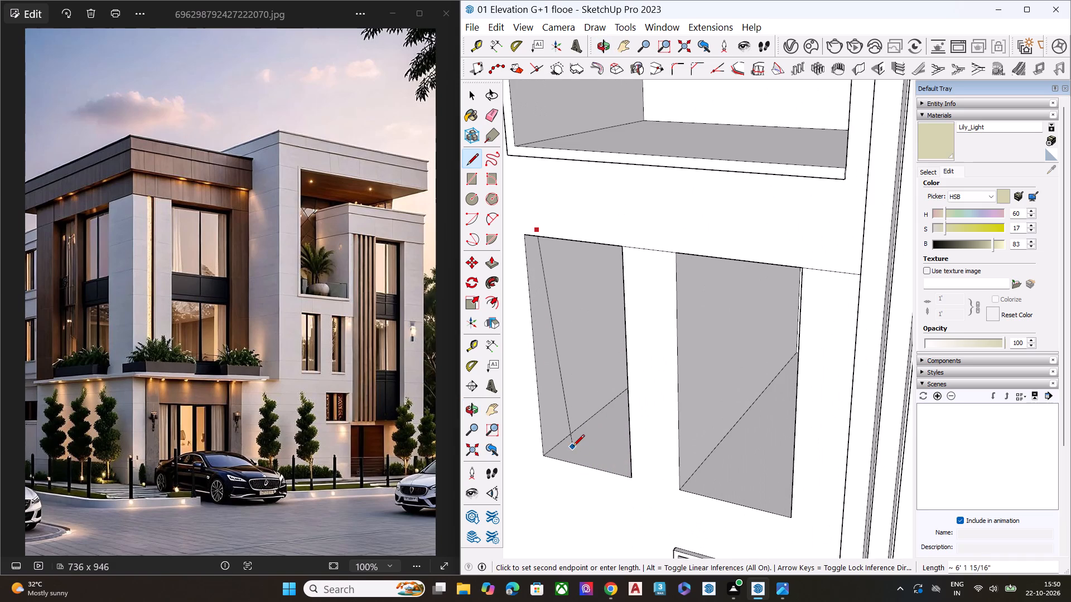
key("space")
Erase the leftover edge joining the heads of the two narrow windows beside the finned bay.
scroll(706, 314, "down", 5)
middle_click_drag(697, 321, 772, 288)
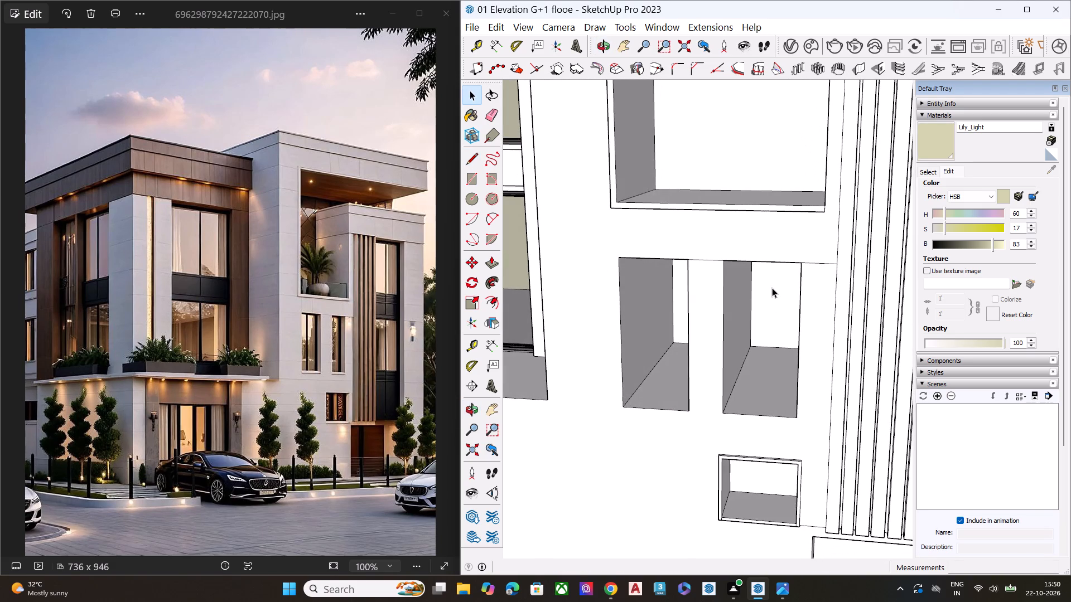
scroll(711, 299, "up", 8)
scroll(683, 227, "up", 4)
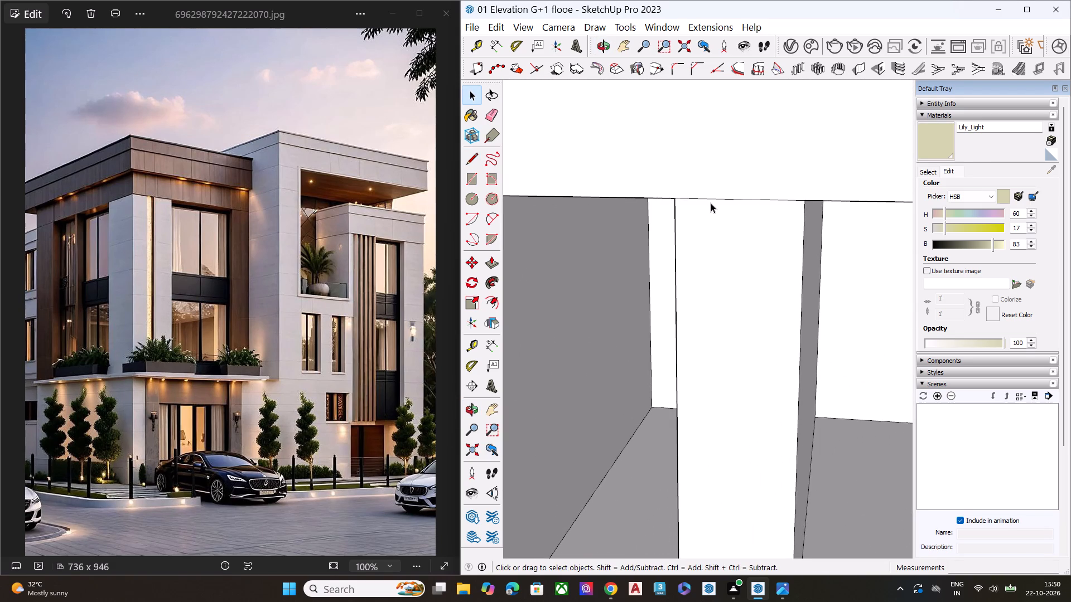
key("e")
left_click(725, 201)
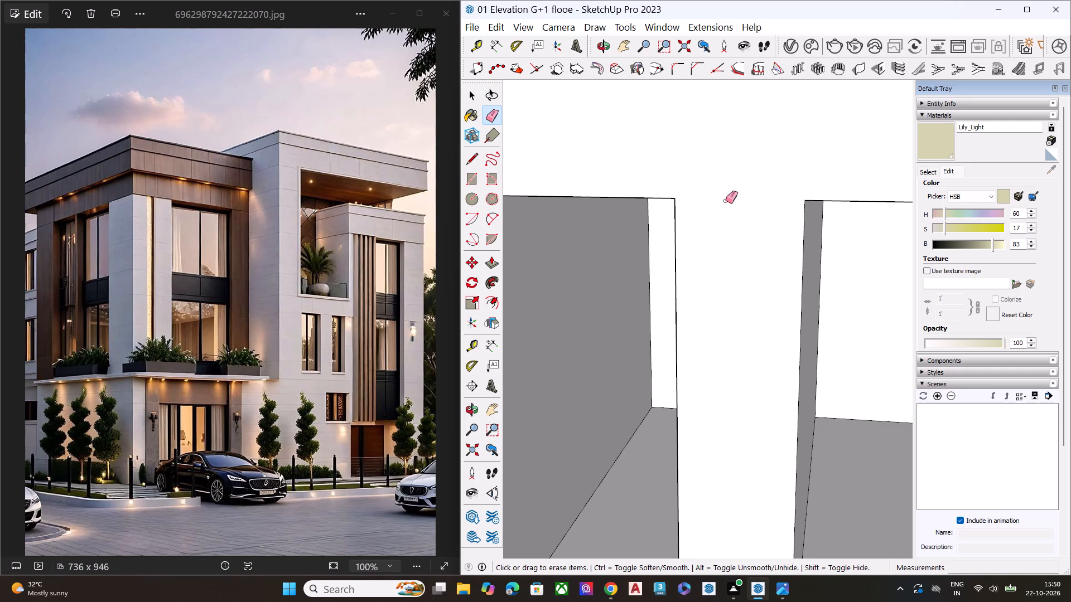
key("space")
Compare the two narrow windows and the small opening below them with the reference photo.
scroll(738, 191, "down", 14)
middle_click_drag(727, 282, 740, 280)
scroll(384, 397, "up", 5)
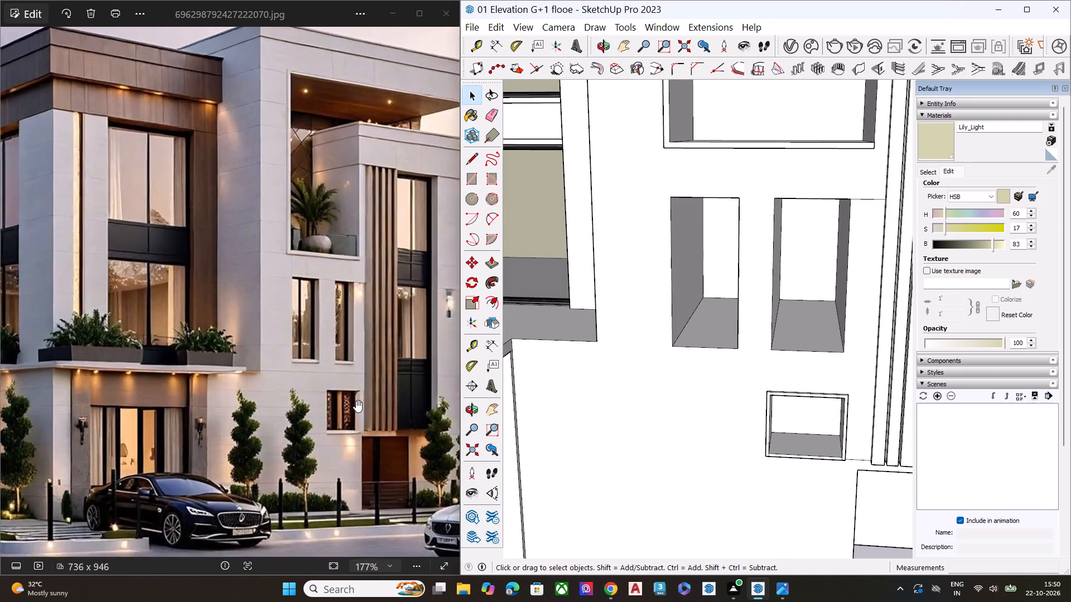
scroll(356, 400, "up", 3)
scroll(298, 358, "down", 1)
scroll(298, 358, "up", 5)
scroll(303, 351, "down", 7)
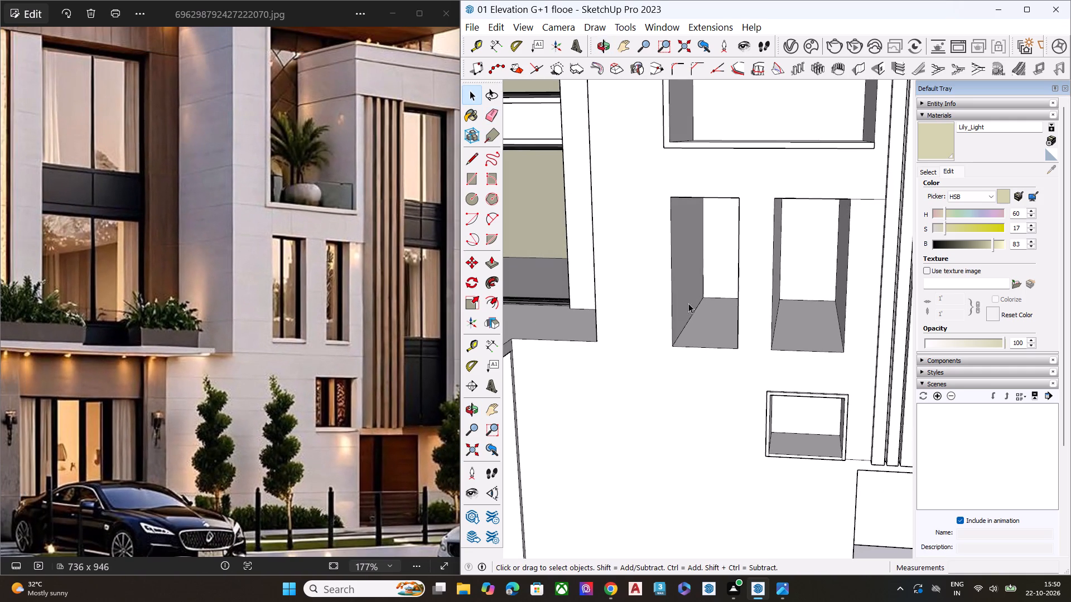
middle_click_drag(726, 302, 901, 313)
scroll(902, 276, "up", 5)
left_click(877, 237)
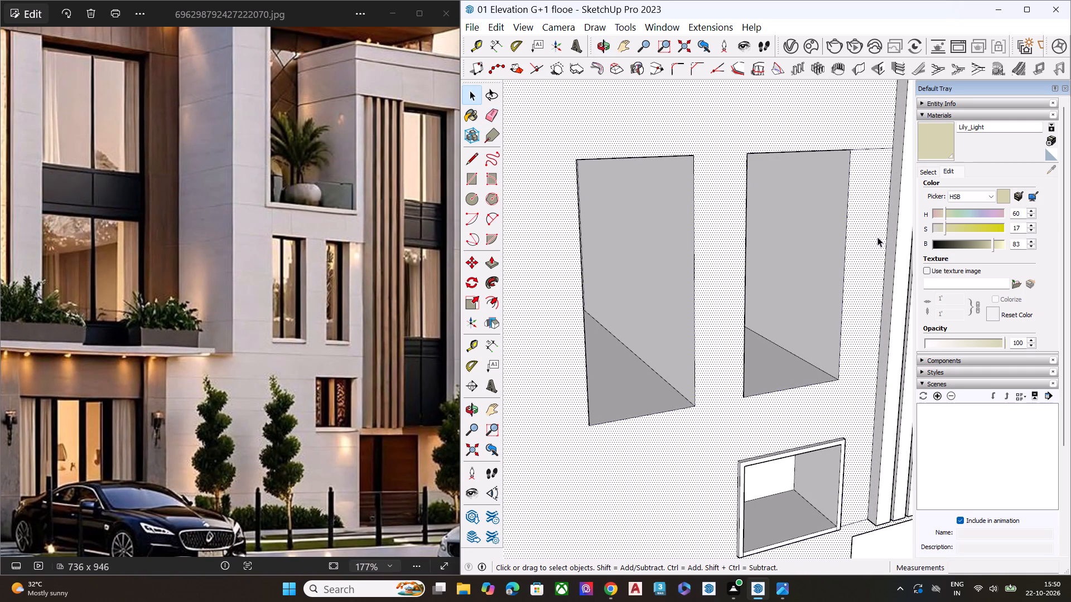
left_click(867, 241)
key("space")
scroll(813, 315, "down", 1)
scroll(810, 319, "up", 1)
scroll(807, 324, "down", 3)
scroll(741, 378, "down", 6)
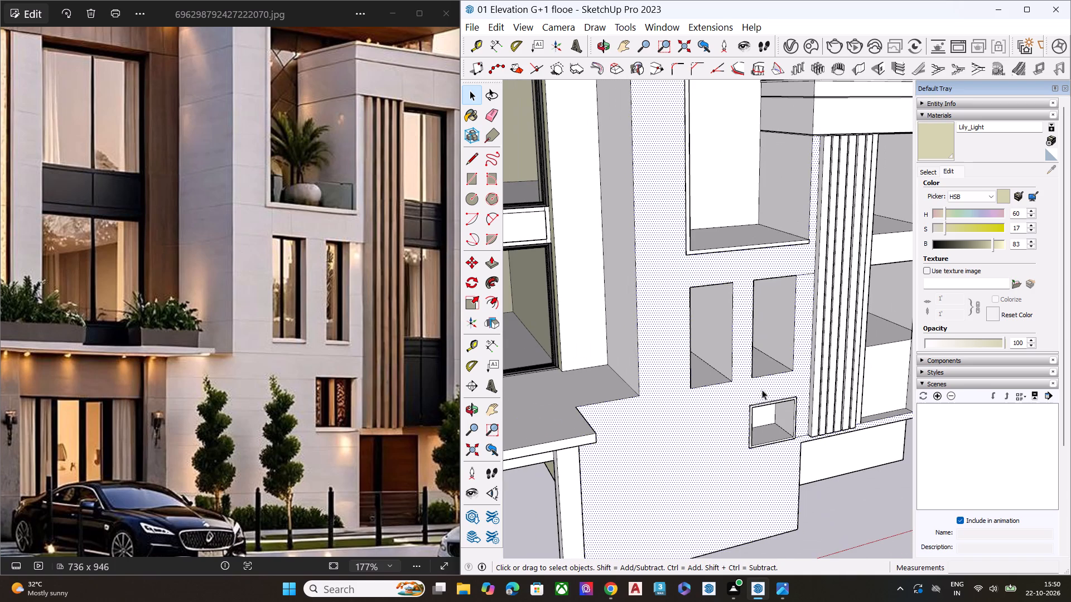
left_click(884, 508)
Push the sill face of the narrow window farther from the fins up by 2 9/16".
scroll(763, 346, "up", 5)
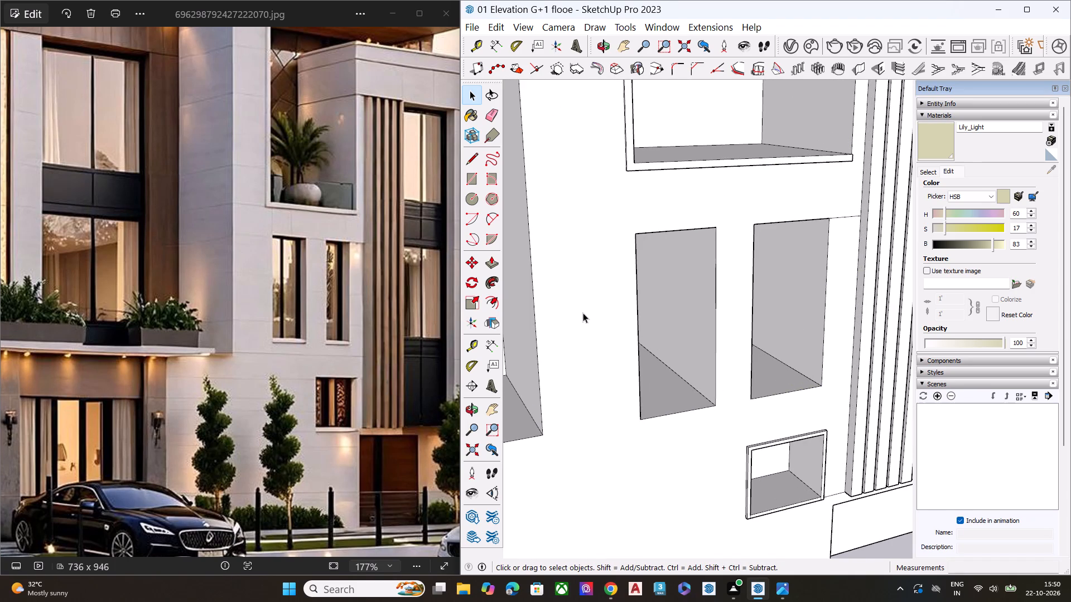
scroll(611, 309, "up", 4)
left_click(693, 433)
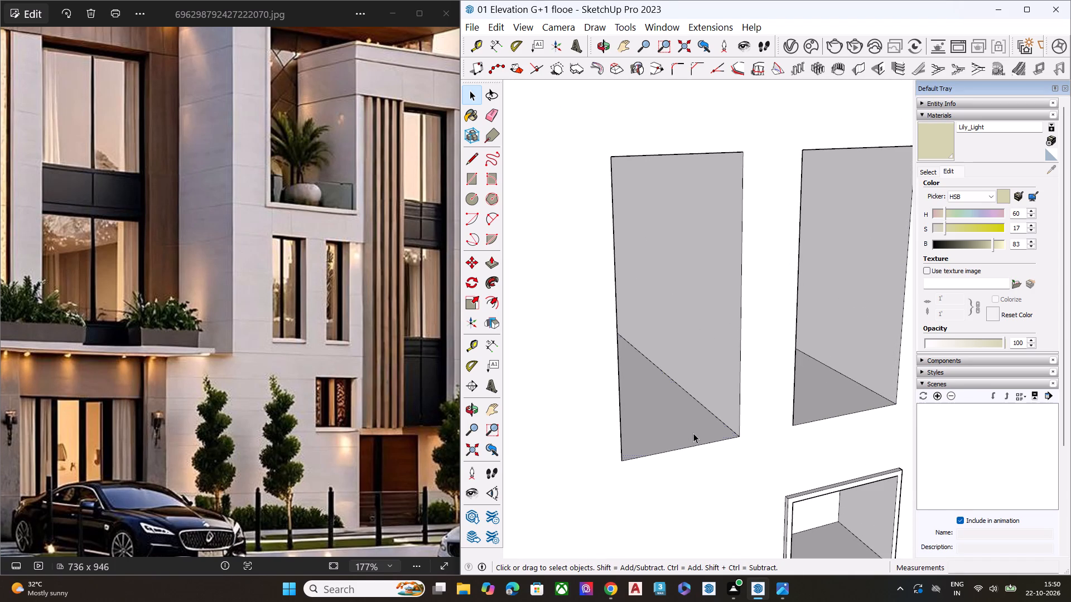
key("p")
left_click(693, 433)
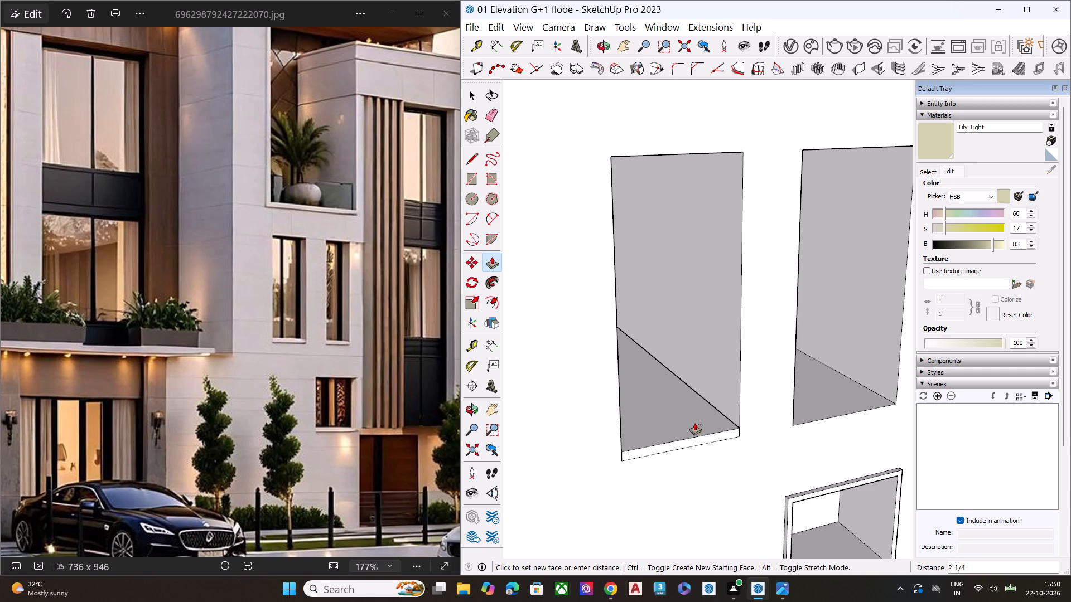
left_click(694, 424)
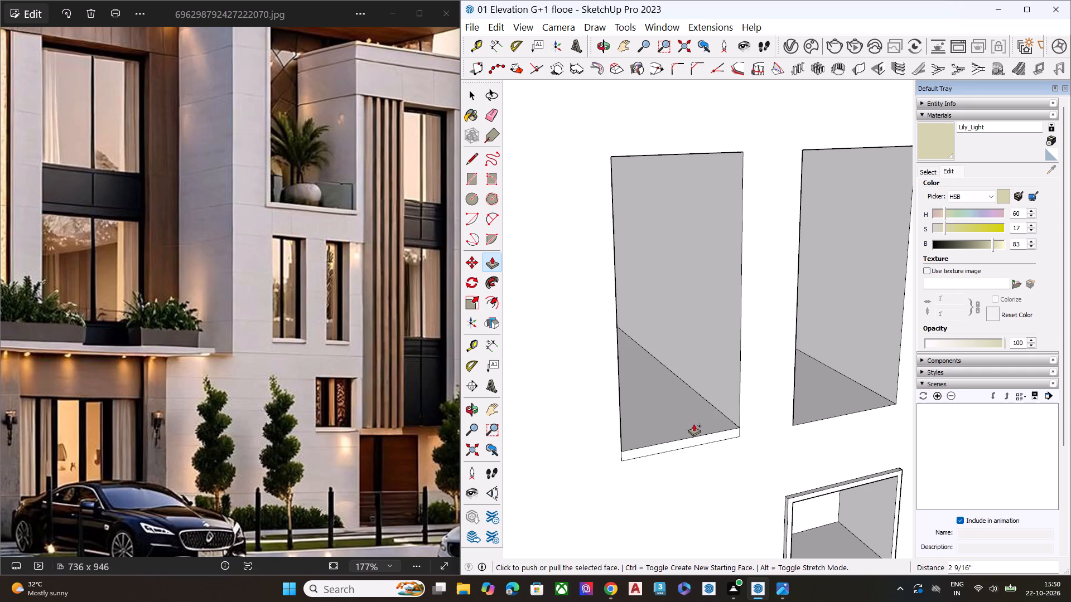
key("space")
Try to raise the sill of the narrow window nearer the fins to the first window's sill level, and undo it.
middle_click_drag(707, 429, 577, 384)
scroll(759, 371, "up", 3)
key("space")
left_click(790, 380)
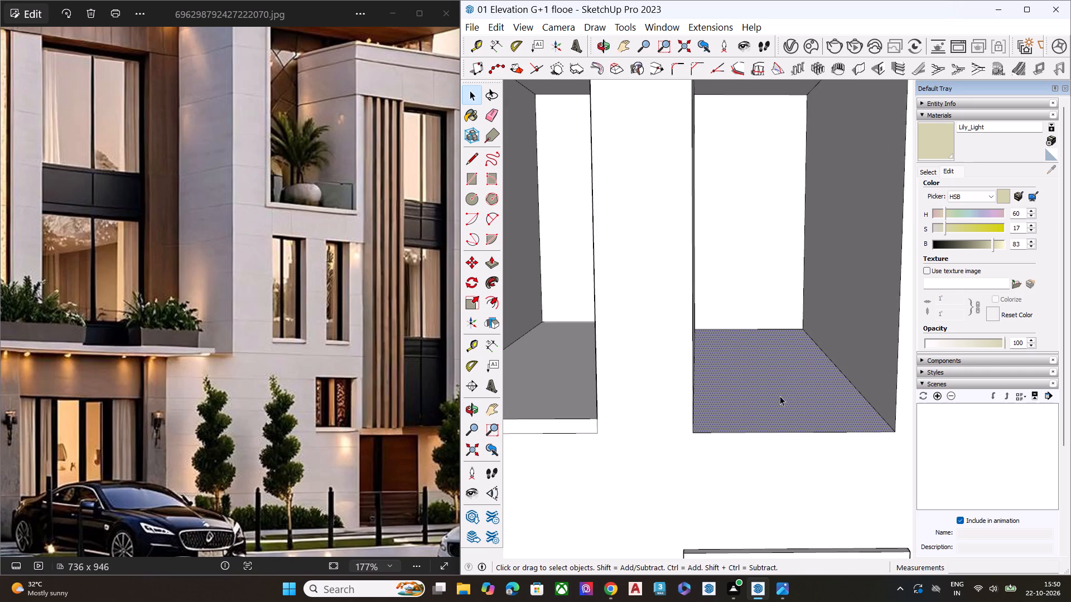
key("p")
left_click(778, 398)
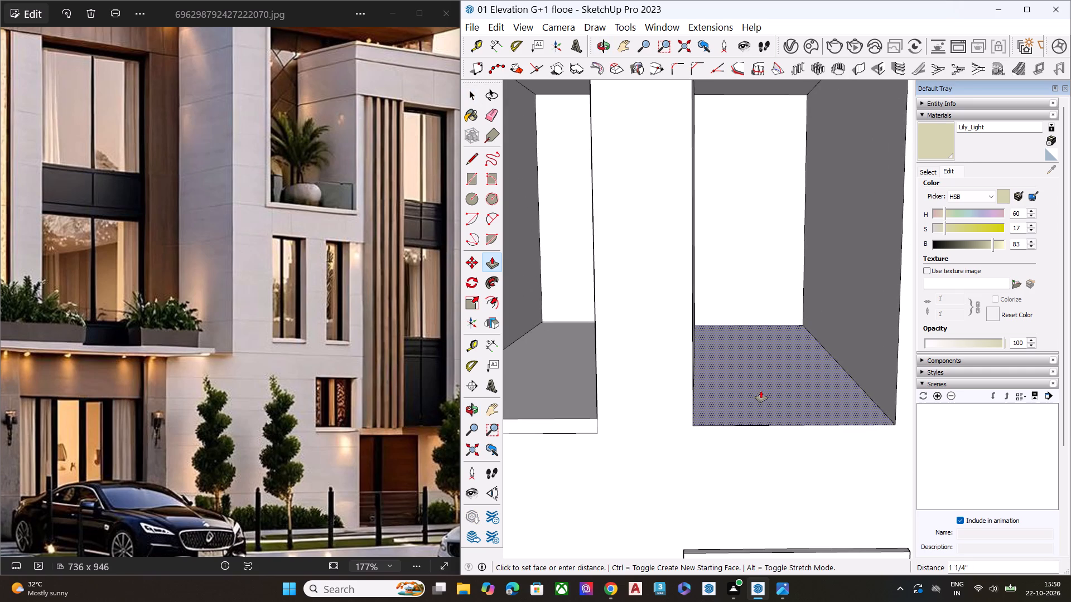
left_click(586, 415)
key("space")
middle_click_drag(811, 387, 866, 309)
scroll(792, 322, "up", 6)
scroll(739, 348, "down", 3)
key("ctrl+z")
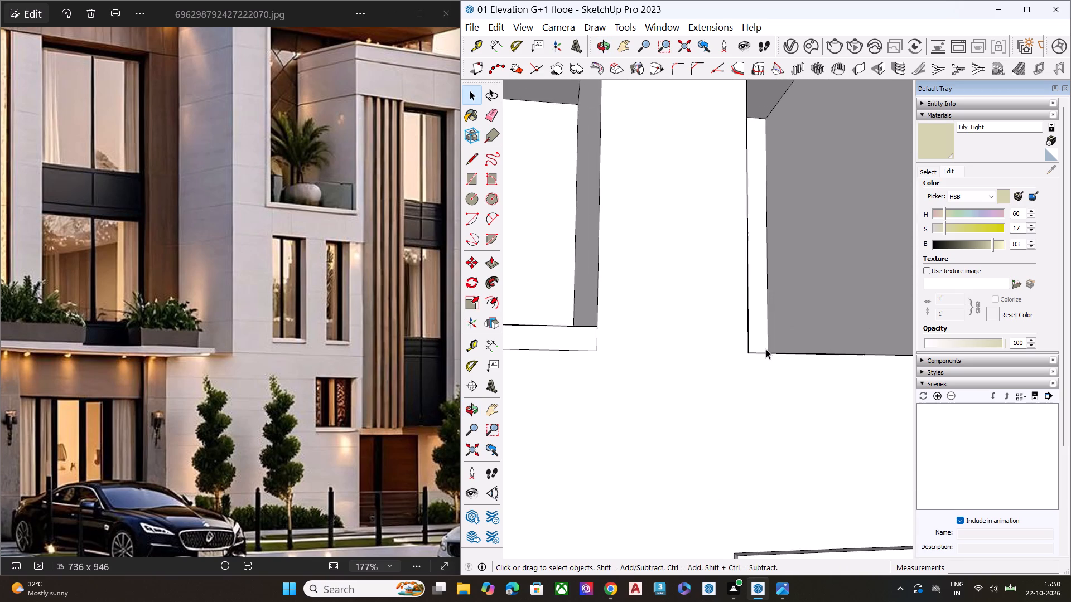
Draw a horizontal line from the first narrow window's raised sill corner across the pier to the second window's edge.
scroll(767, 353, "down", 5)
middle_click_drag(765, 361, 743, 440)
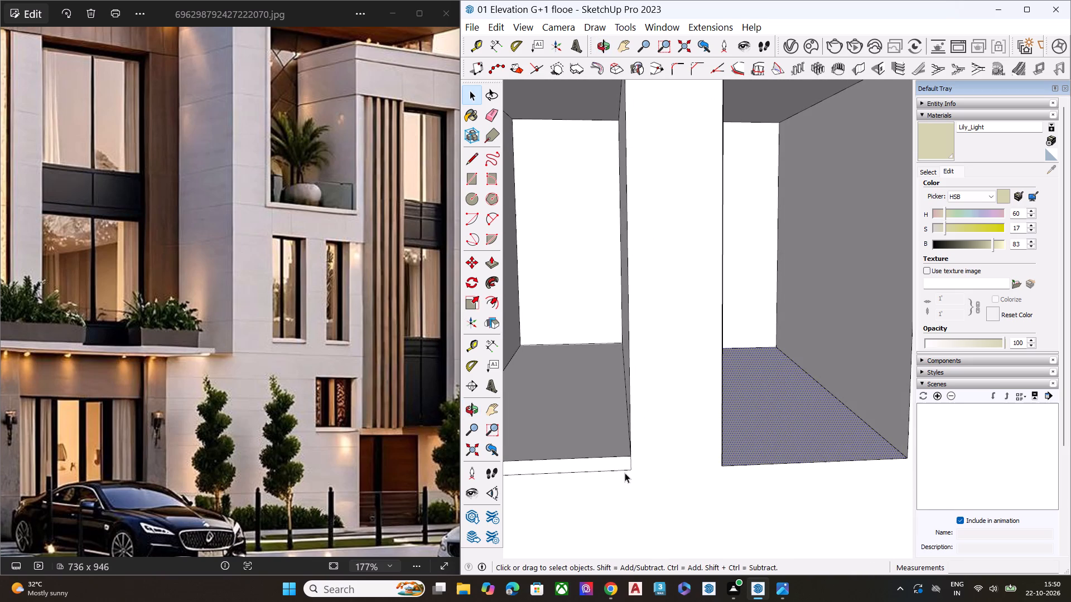
key("l")
left_click(628, 455)
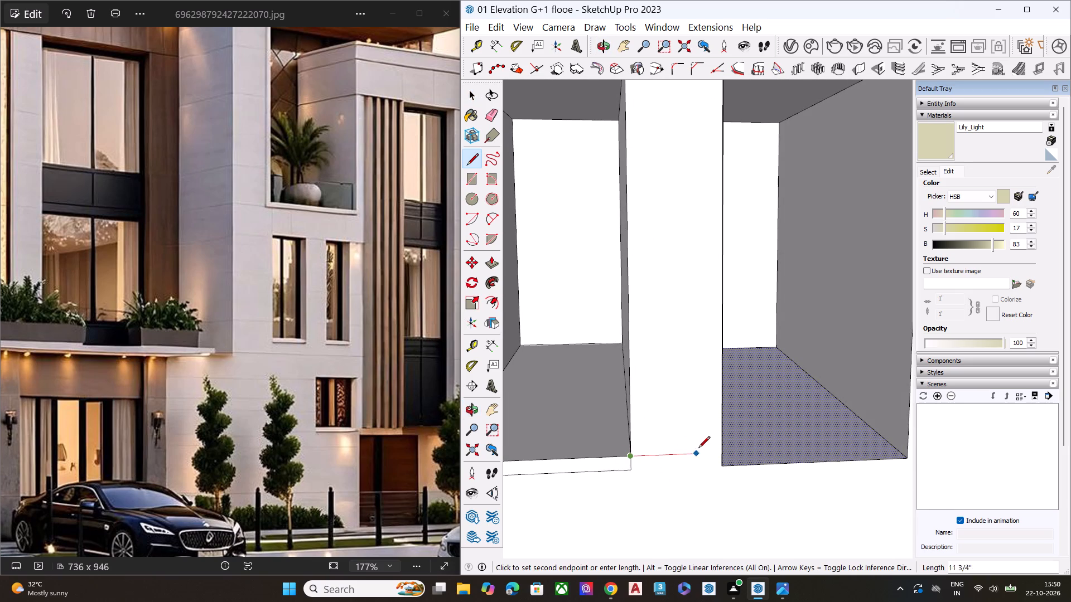
left_click(721, 447)
key("space")
Push the second narrow window's sill face up by 2 9/16" to the level of the line across the pier.
left_click(755, 448)
key("p")
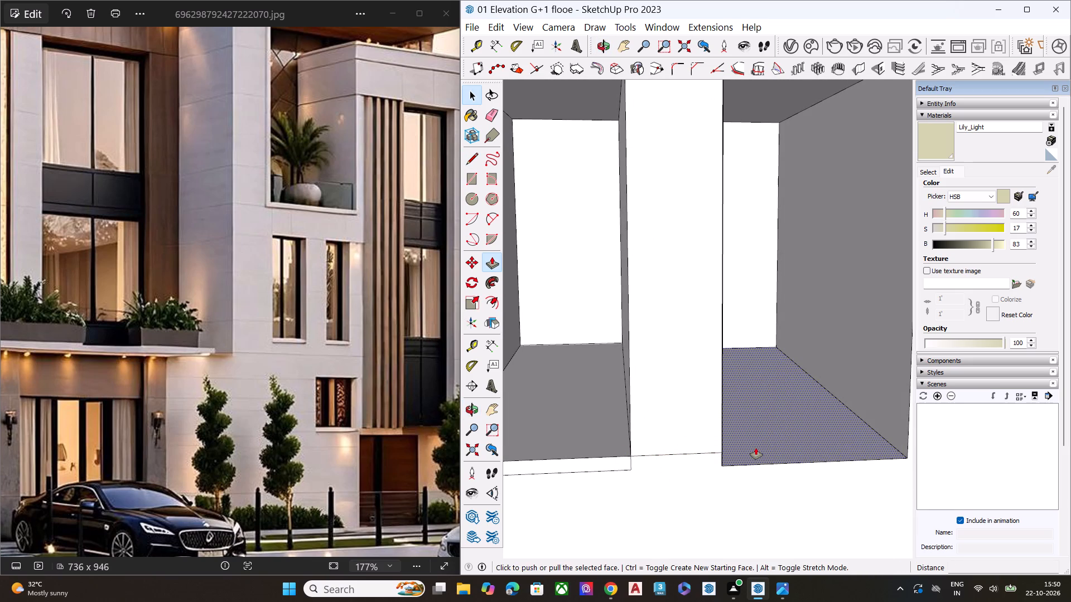
left_click(756, 448)
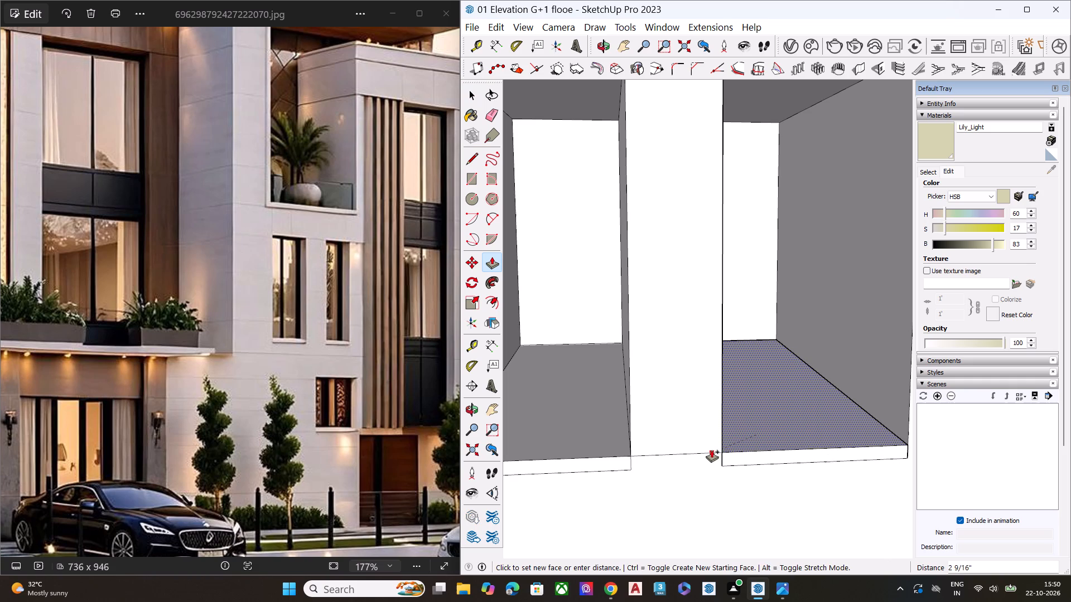
left_click(712, 450)
key("space")
Erase the horizontal helper line on the pier between the two narrow windows.
key("e")
left_click(703, 452)
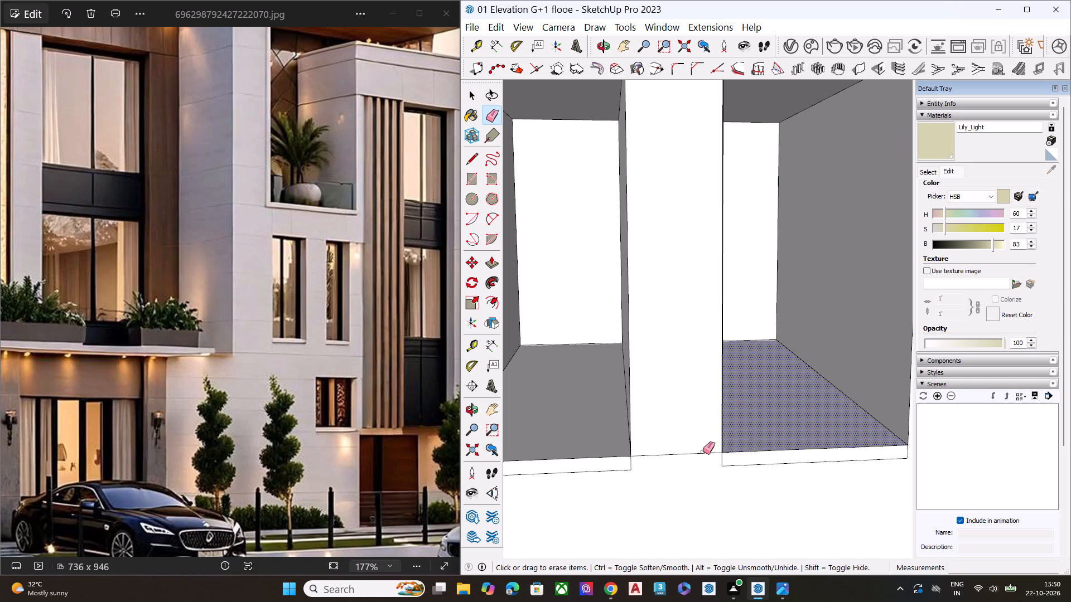
left_click(702, 454)
key("space")
Examine the narrow windows' sills and the whole facade from several angles against the reference photo.
scroll(628, 400, "down", 9)
middle_click_drag(706, 394, 753, 370)
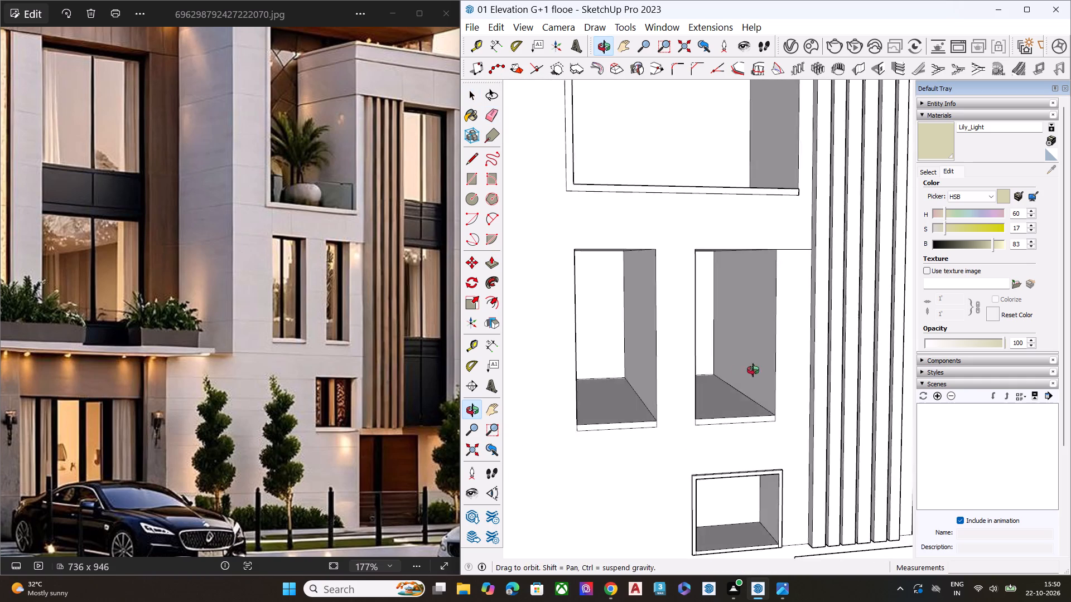
scroll(763, 370, "up", 1)
middle_click_drag(753, 370, 760, 370)
key("space")
scroll(677, 378, "down", 8)
scroll(721, 366, "down", 7)
middle_click_drag(740, 364, 726, 454)
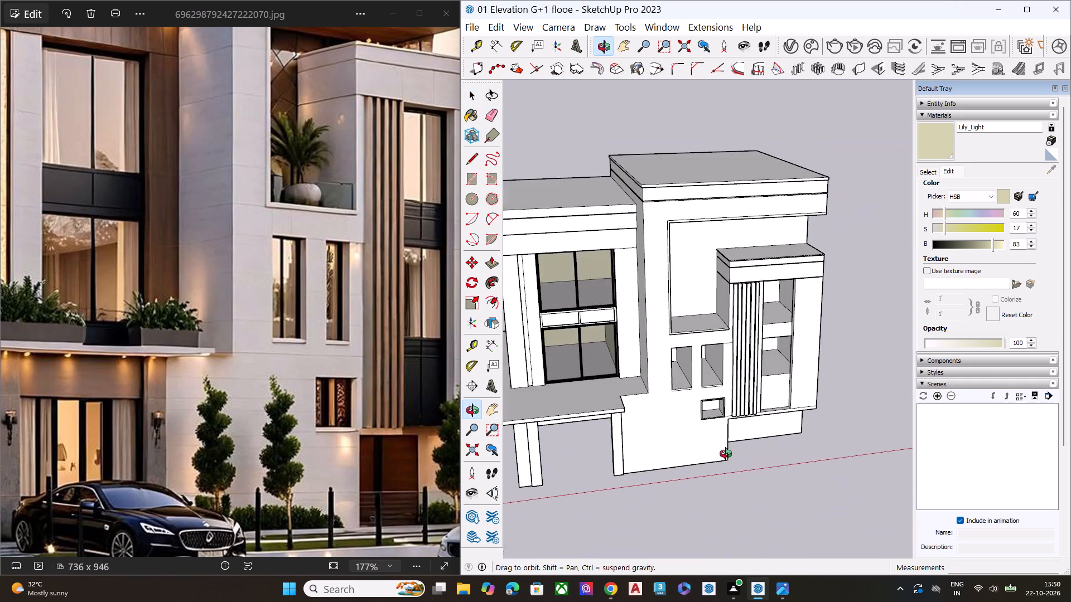
middle_click_drag(726, 454, 725, 458)
middle_click(670, 319)
scroll(670, 319, "up", 6)
scroll(674, 323, "down", 6)
middle_click_drag(698, 366, 626, 311)
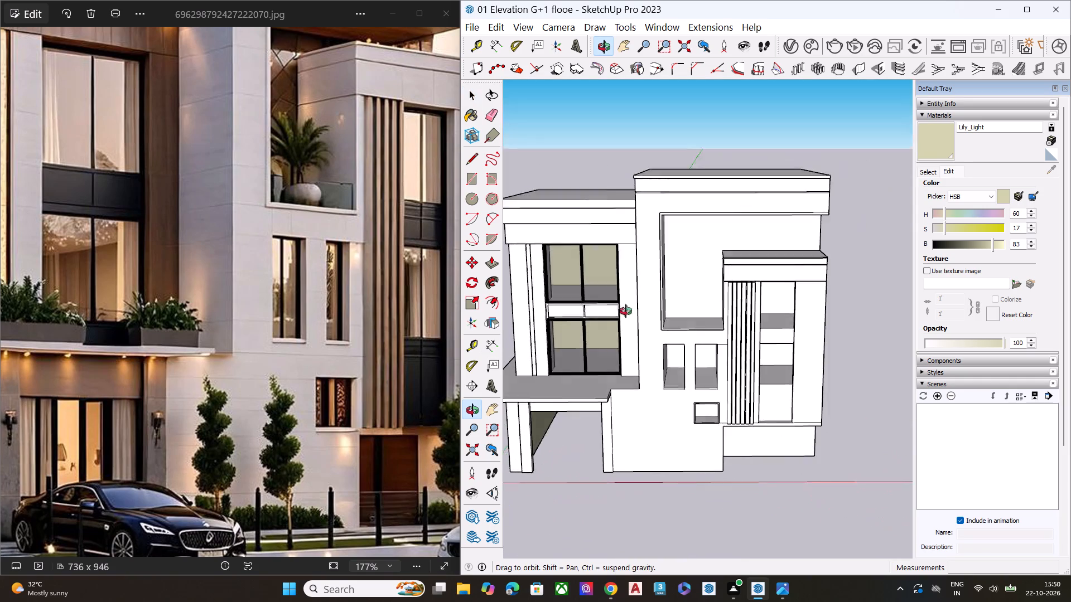
middle_click_drag(626, 311, 640, 287)
middle_click_drag(689, 383, 800, 331)
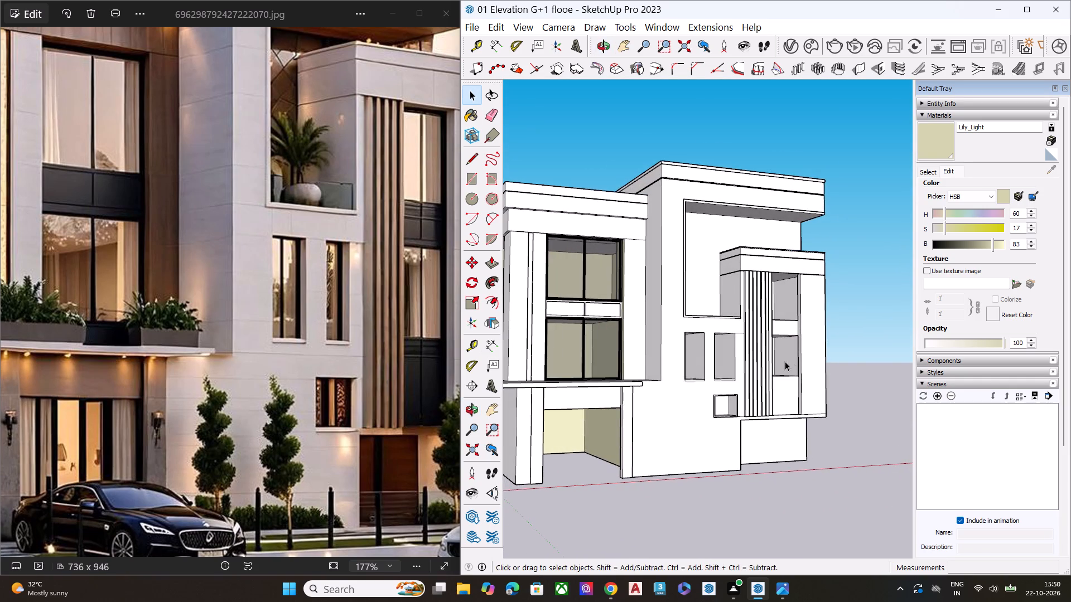
Draw a vertical line from sill to head on the first narrow window's inner side face, just behind its front edge.
scroll(767, 363, "up", 6)
scroll(688, 363, "down", 1)
scroll(688, 363, "up", 8)
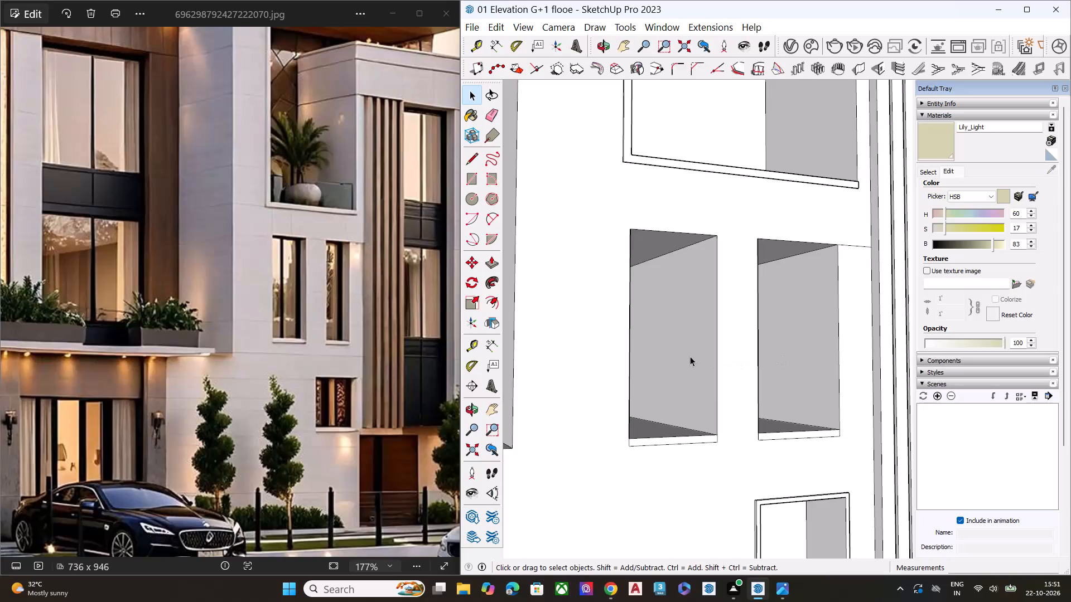
middle_click_drag(691, 355, 712, 341)
scroll(712, 341, "up", 1)
middle_click_drag(719, 351, 737, 392)
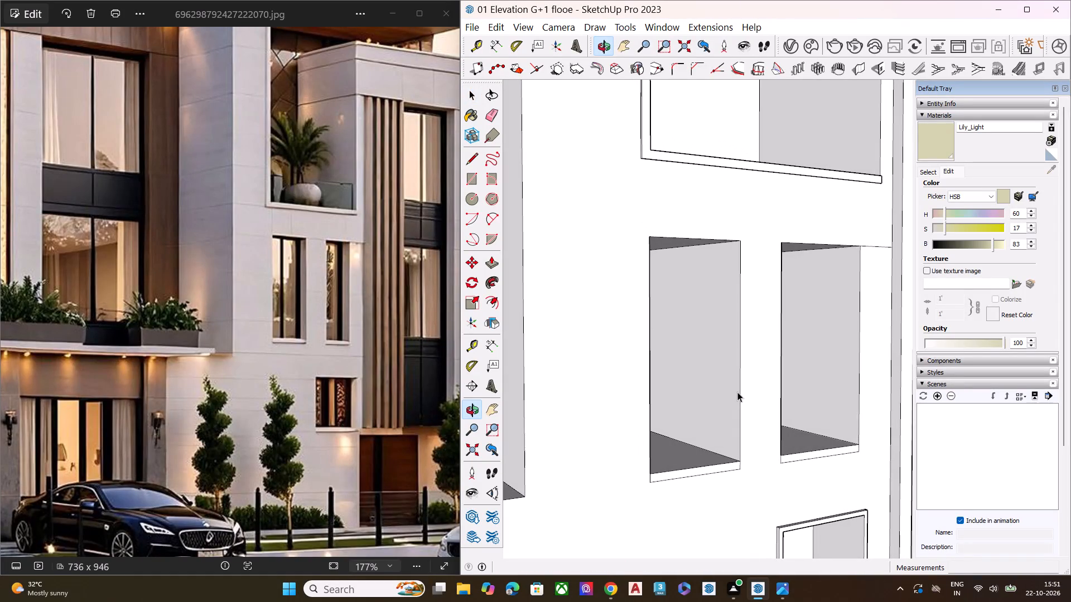
key("l")
left_click(725, 455)
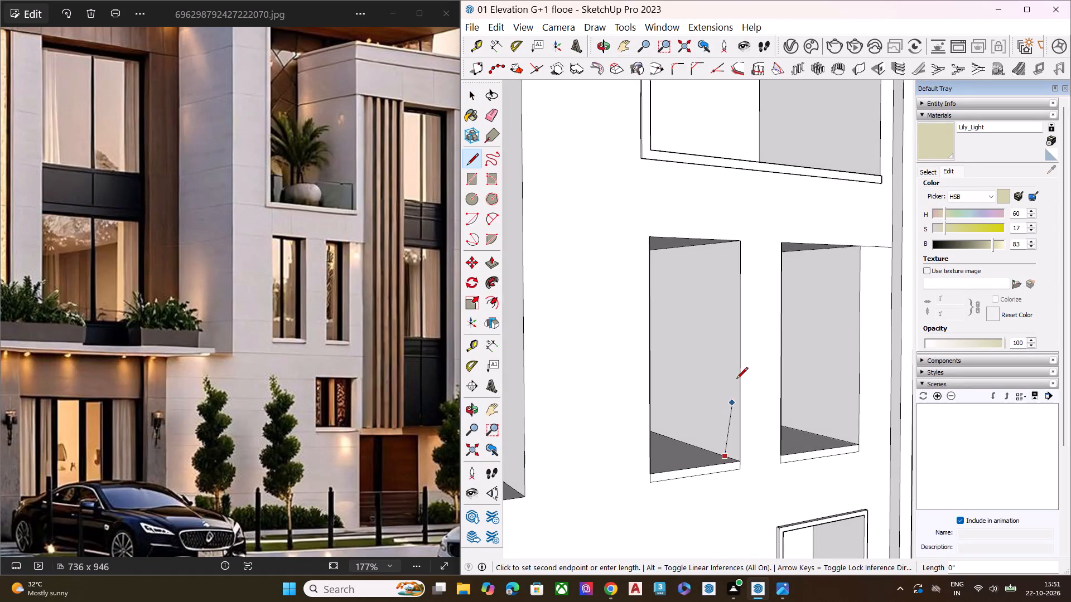
scroll(723, 251, "up", 2)
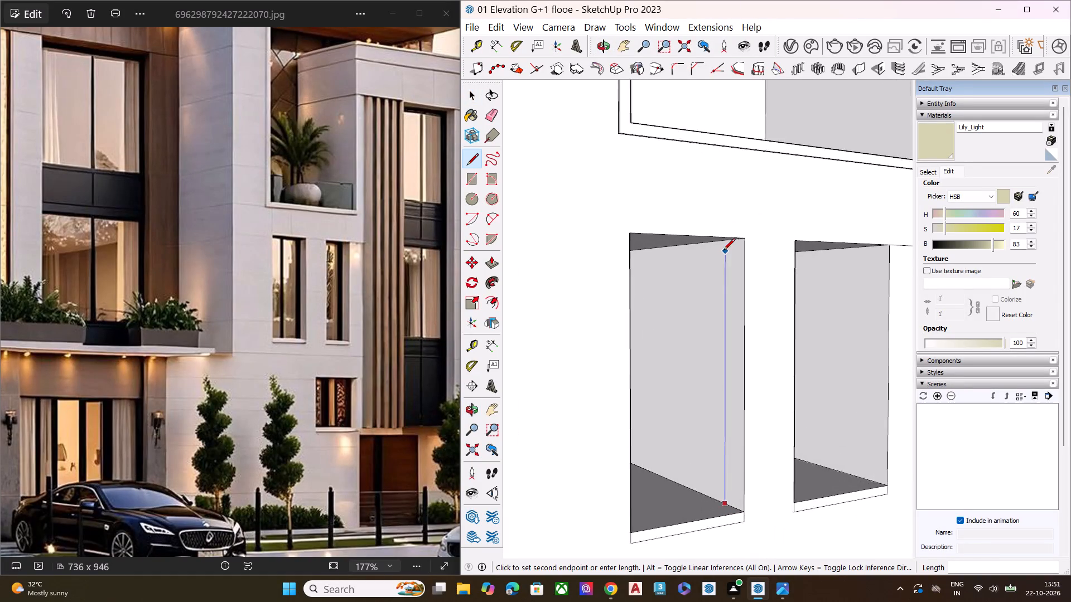
scroll(723, 251, "up", 1)
scroll(723, 251, "down", 1)
scroll(723, 251, "up", 6)
left_click(727, 236)
key("space")
Push the first narrow window's side face behind the vertical line back by about 1' 4 7/16", leaving a thin front reveal.
double_click(705, 275)
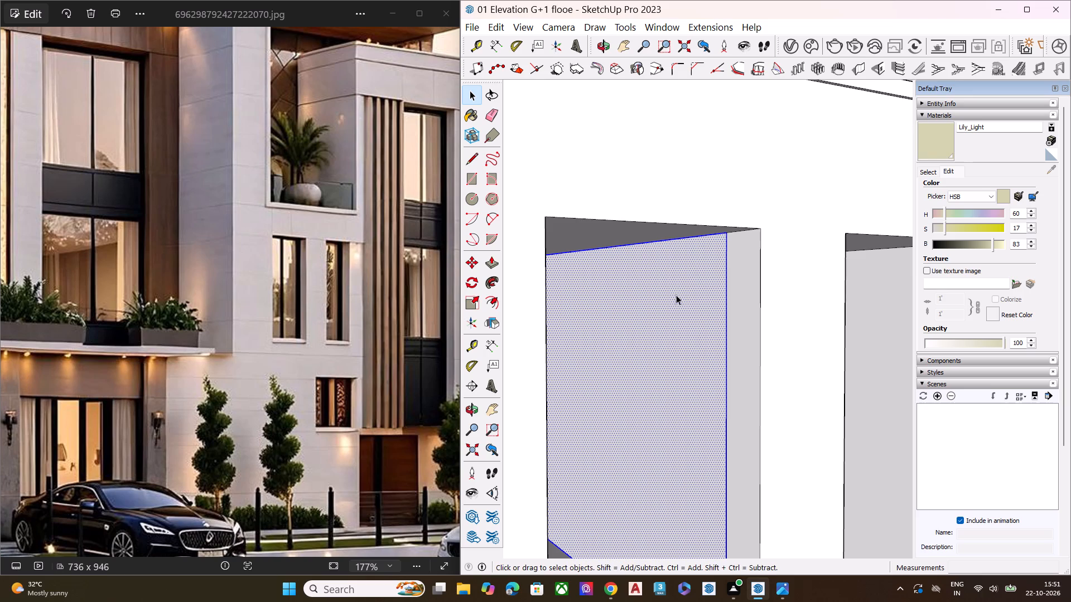
key("p")
left_click(674, 295)
scroll(809, 285, "up", 1)
middle_click_drag(809, 285, 572, 299)
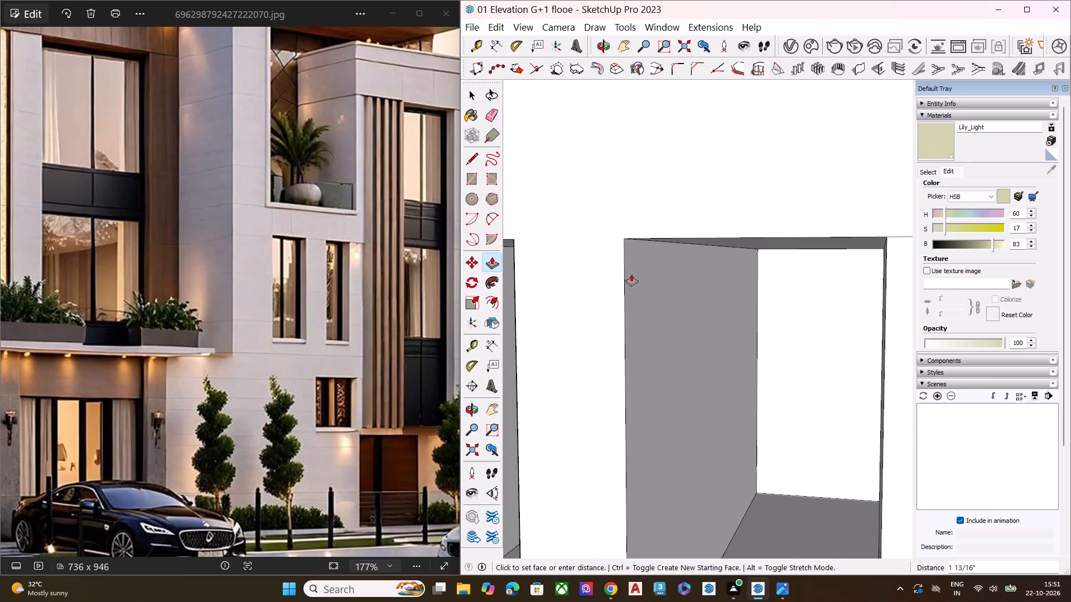
left_click(655, 253)
key("space")
Erase the leftover edges on the back wall and floor inside the first narrow window.
scroll(695, 285, "down", 9)
middle_click_drag(689, 317, 862, 343)
scroll(706, 354, "up", 3)
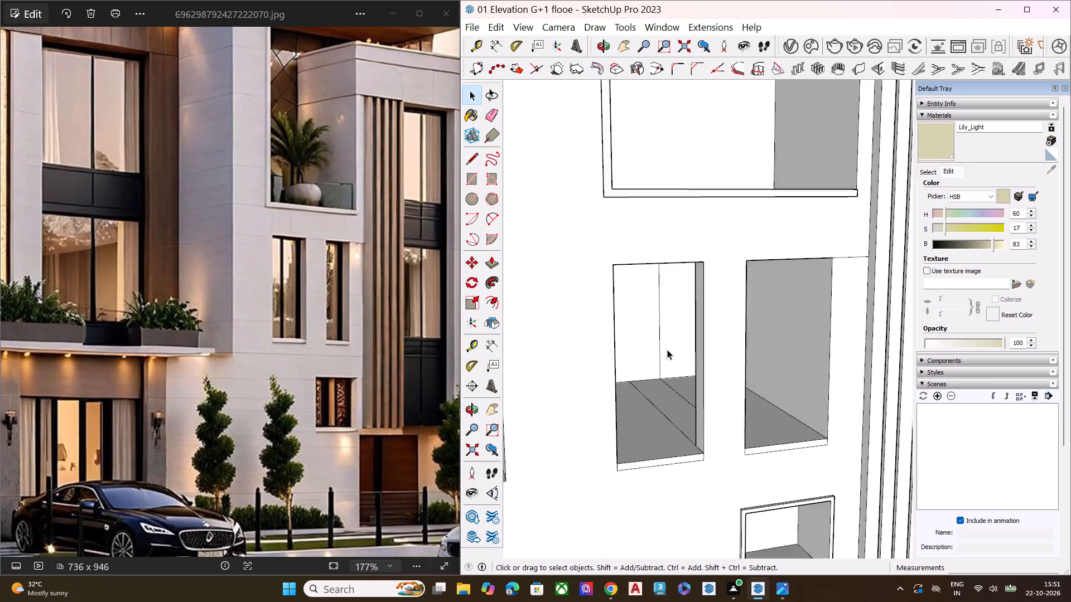
scroll(667, 349, "up", 4)
left_click(662, 343)
left_click(658, 345)
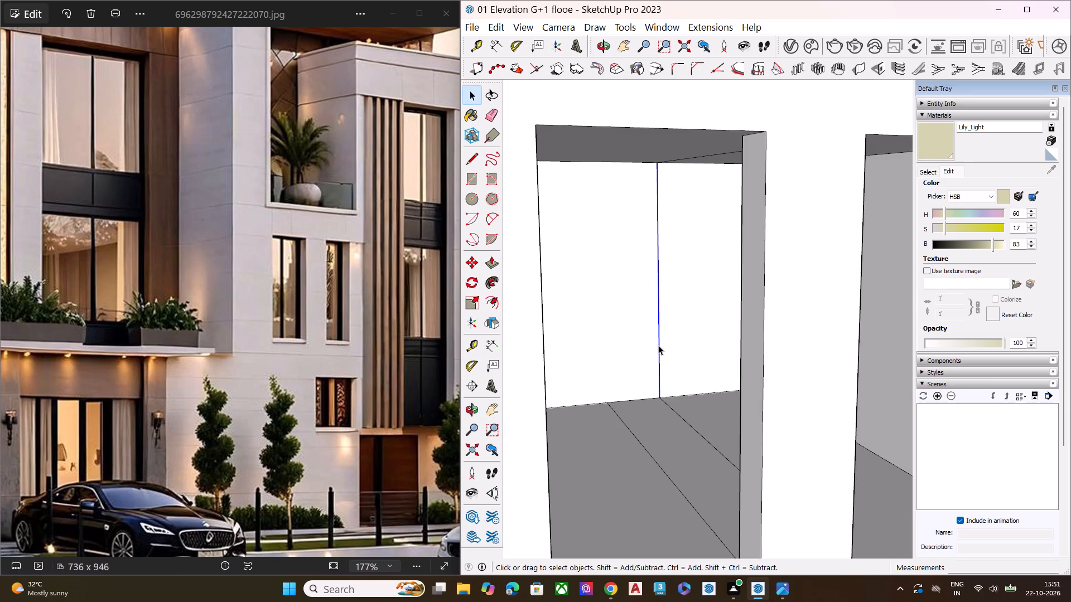
key("Delete")
left_click(669, 406)
key("Delete")
left_click(643, 444)
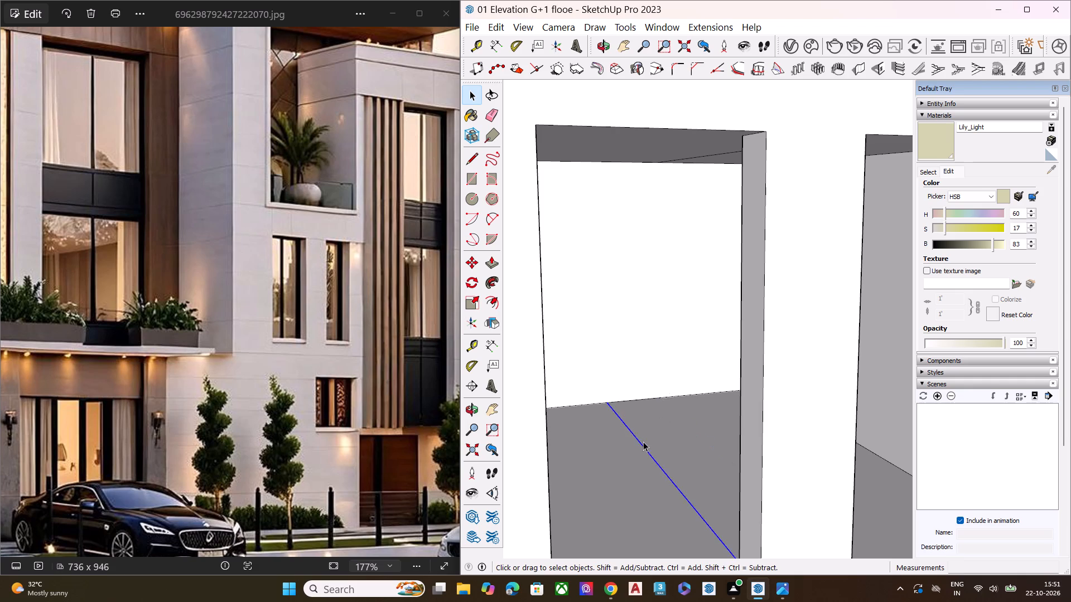
key("Delete")
Push the inner side wall of the finned bay's lower opening through to the second narrow window's side reveal.
scroll(633, 390, "down", 1)
scroll(633, 390, "up", 1)
scroll(633, 390, "down", 6)
middle_click_drag(748, 385, 389, 322)
scroll(652, 297, "down", 6)
scroll(670, 308, "up", 1)
scroll(673, 310, "down", 2)
middle_click_drag(720, 342, 848, 358)
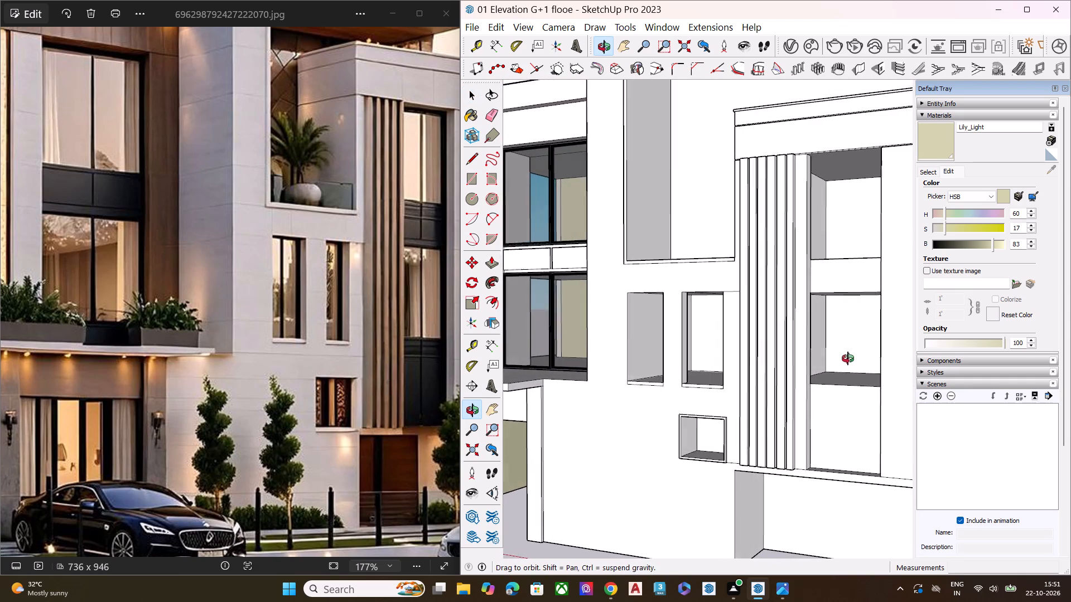
middle_click_drag(848, 358, 850, 358)
middle_click_drag(843, 362, 760, 373)
scroll(777, 362, "up", 5)
left_click(799, 350)
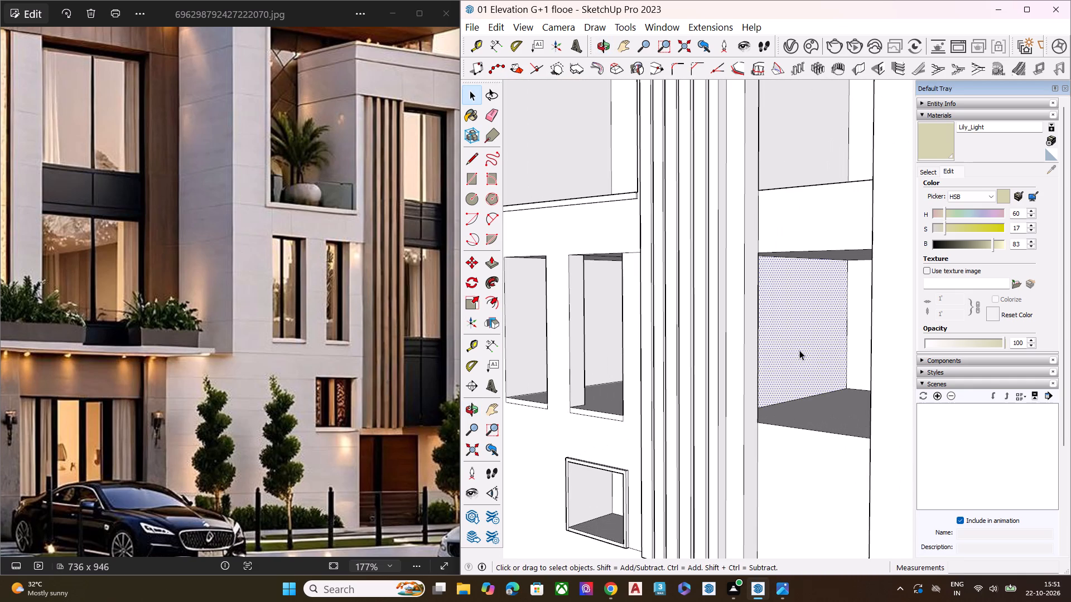
key("p")
left_click(850, 264)
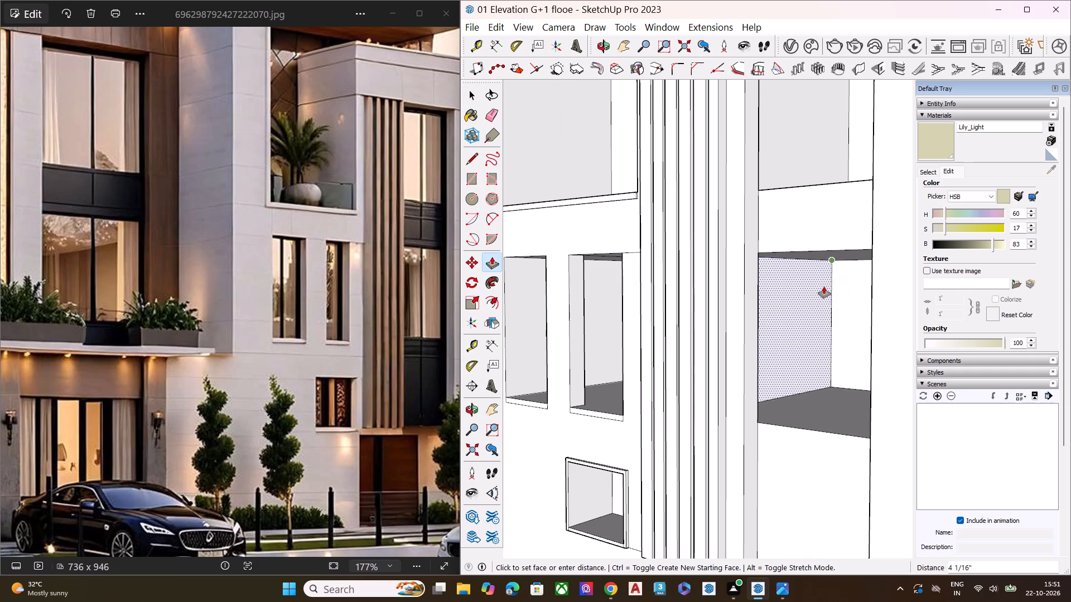
middle_click_drag(662, 290, 1064, 256)
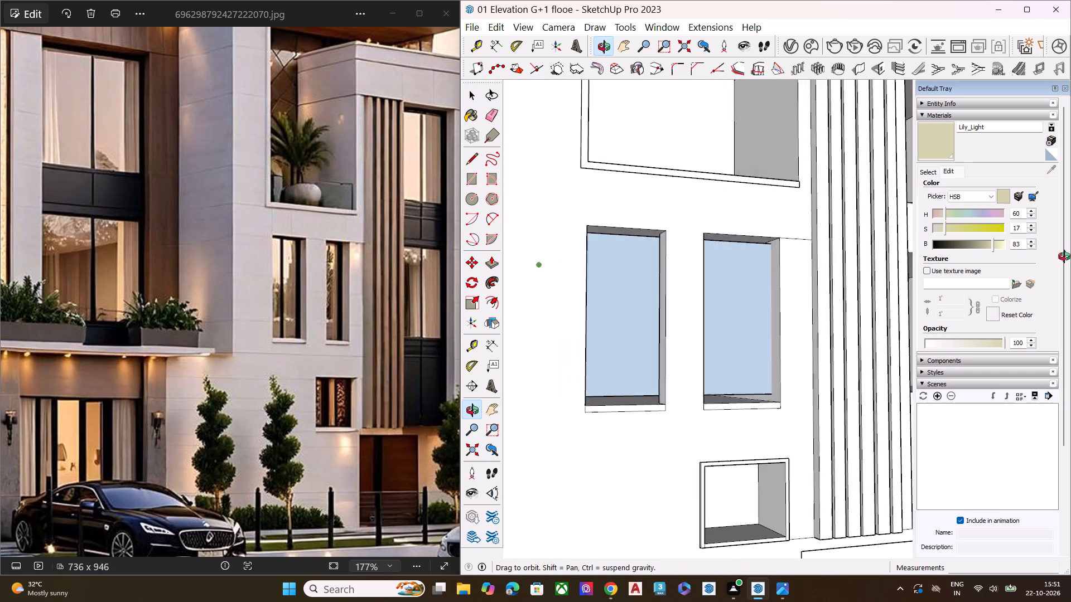
middle_click_drag(1064, 256, 1070, 256)
scroll(828, 254, "up", 6)
left_click(781, 246)
key("space")
Delete the side face separating the second narrow window's recess from the space behind the finned bay.
left_click(770, 287)
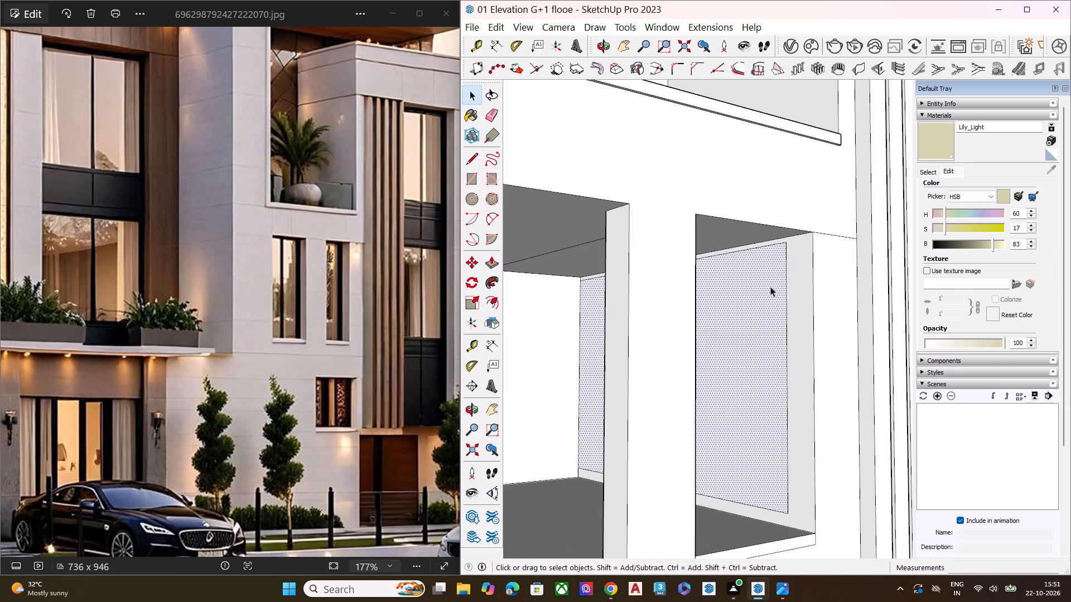
key("Delete")
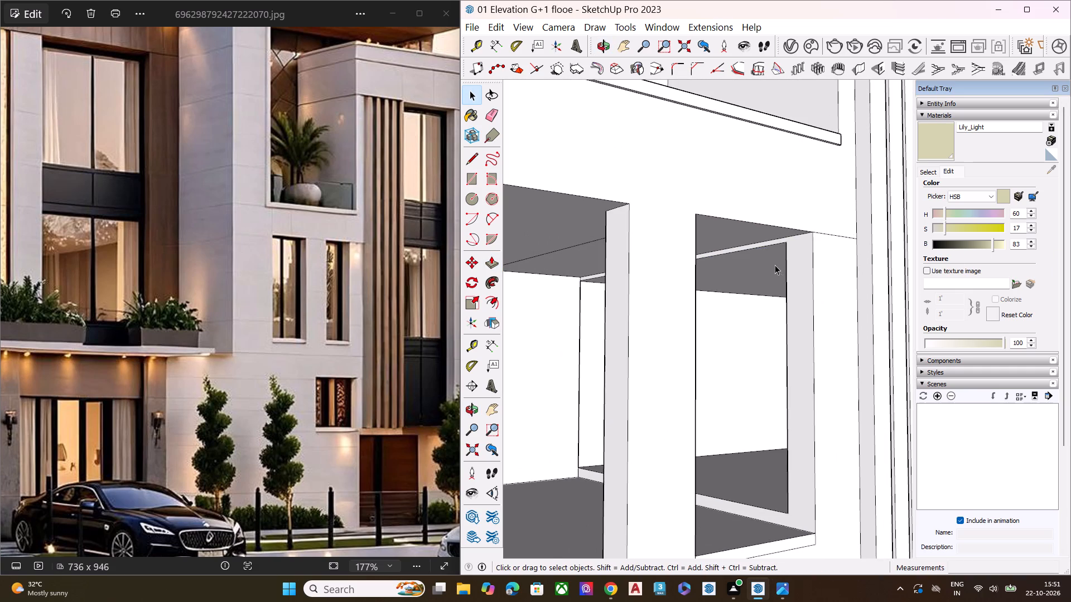
Push the floor face behind the second narrow window by 3 3/16" until it is flush with the window's recess floor.
middle_click_drag(767, 262, 670, 302)
scroll(670, 351, "up", 1)
scroll(697, 303, "down", 9)
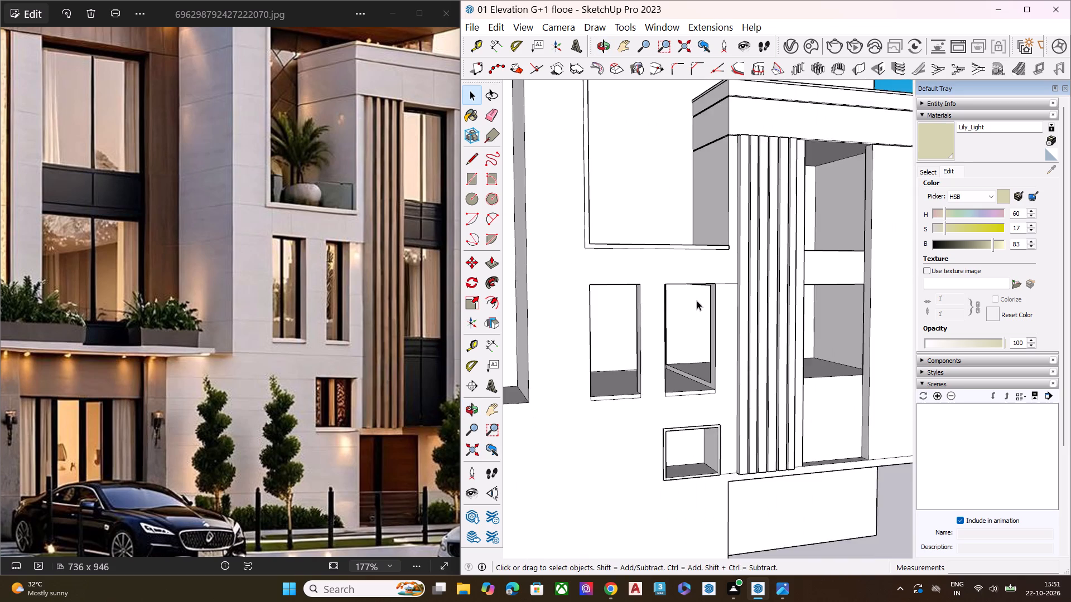
scroll(699, 357, "up", 1)
middle_click_drag(700, 359, 709, 404)
scroll(709, 405, "up", 3)
scroll(702, 396, "down", 1)
scroll(698, 391, "up", 4)
left_click(696, 345)
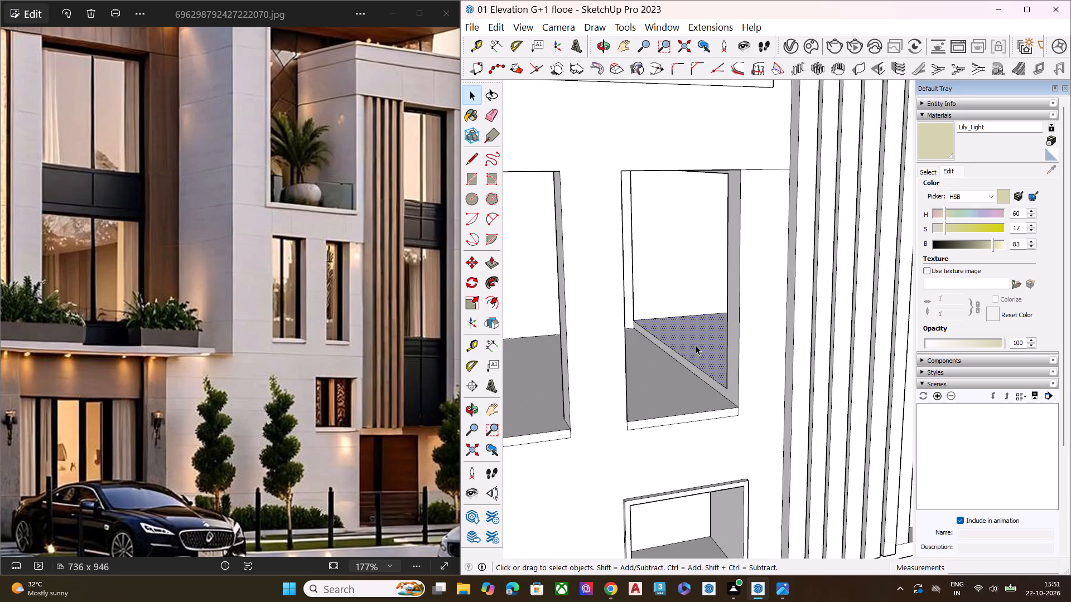
key("p")
left_click(707, 367)
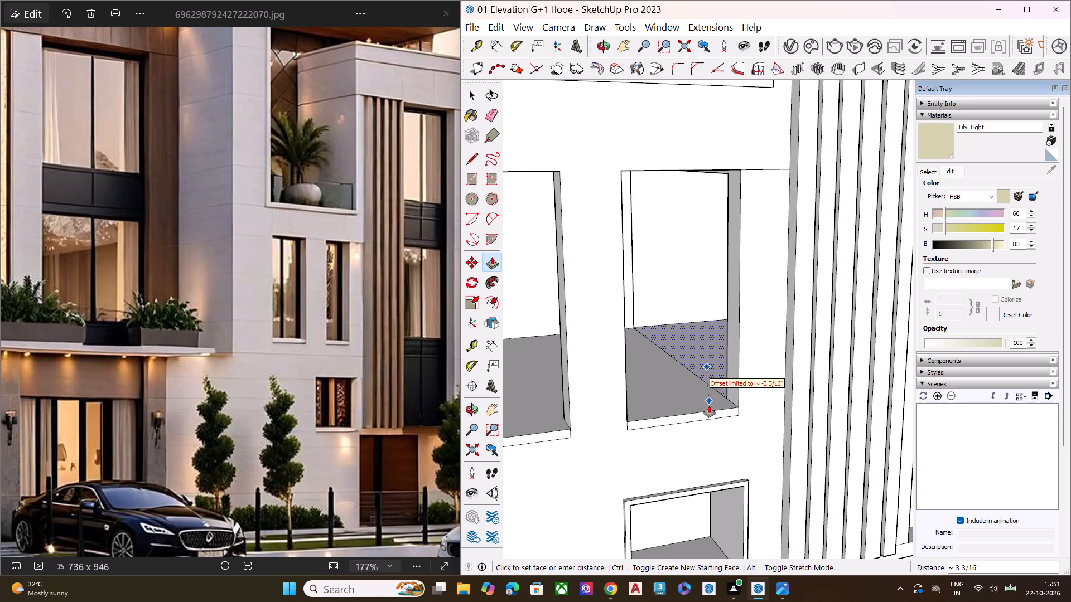
left_click(710, 412)
key("space")
Push the ceiling face behind the second narrow window until it is flush with the window's recess ceiling.
middle_click_drag(689, 317, 701, 206)
scroll(702, 206, "up", 6)
scroll(702, 206, "down", 1)
scroll(702, 206, "up", 1)
left_click(695, 207)
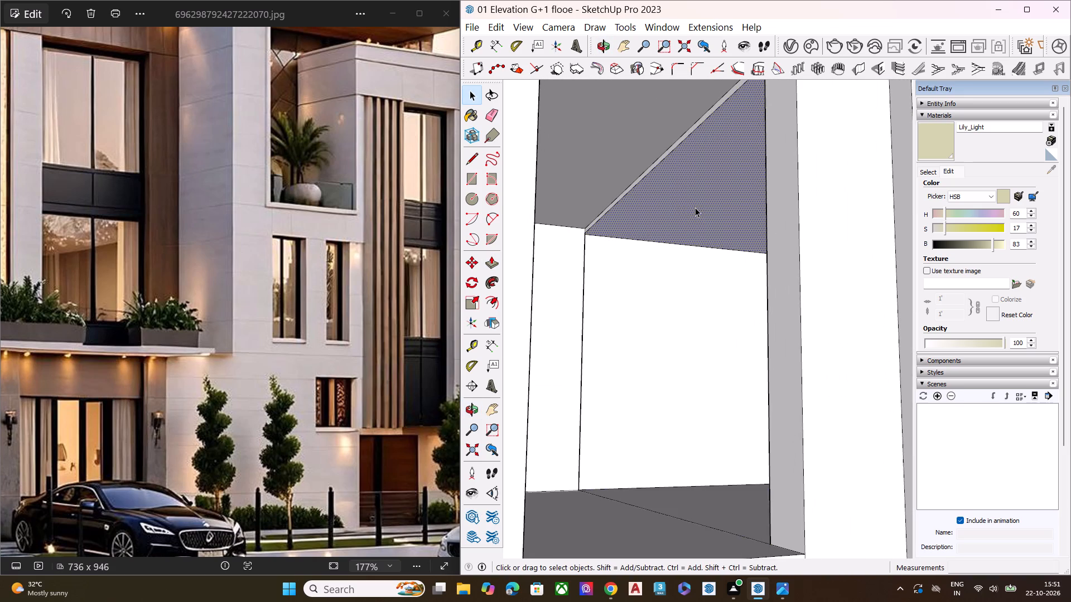
key("p")
scroll(630, 194, "up", 6)
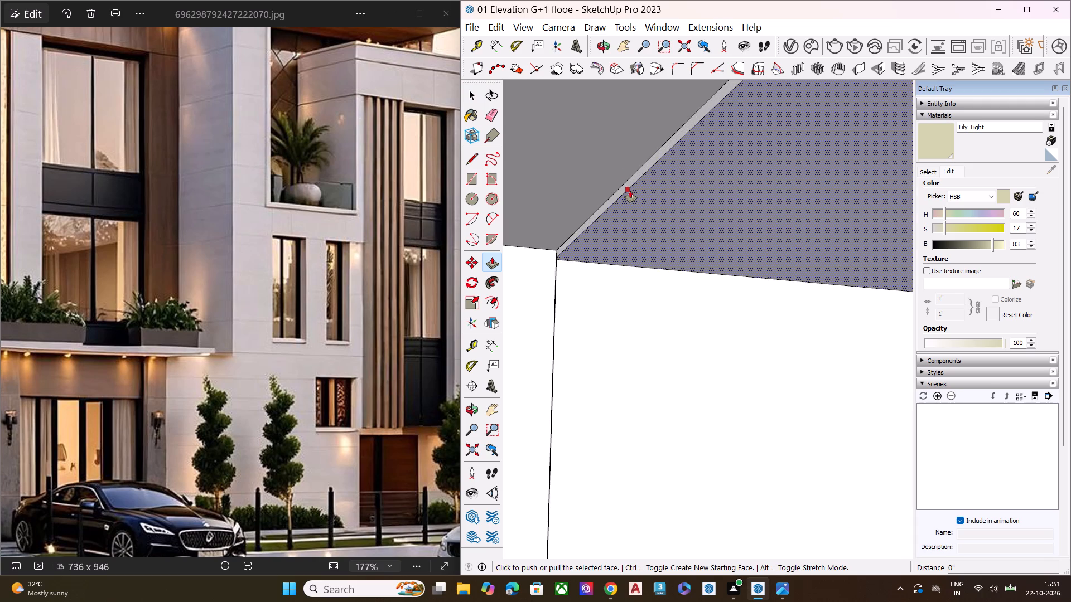
left_click(630, 191)
left_click(630, 157)
key("space")
Push the offset back wall face inside the connected recess by about 1 1/2" to align it with the adjoining back wall.
middle_click_drag(577, 220, 497, 202)
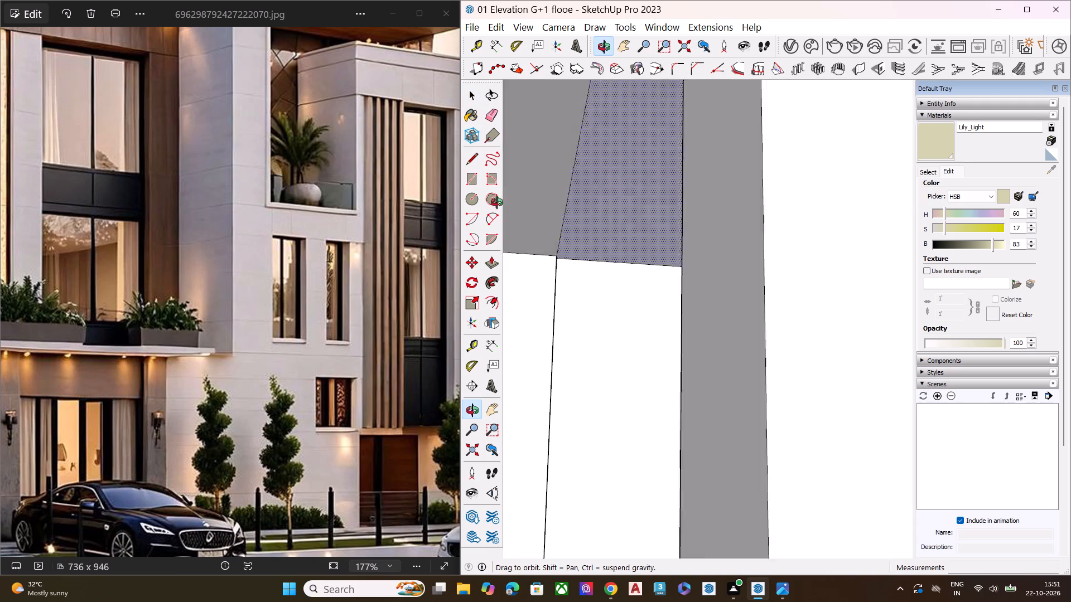
middle_click_drag(497, 202, 411, 255)
scroll(539, 276, "up", 1)
scroll(571, 256, "down", 2)
scroll(573, 256, "up", 1)
scroll(575, 255, "down", 7)
scroll(669, 242, "down", 7)
scroll(679, 242, "up", 1)
scroll(699, 249, "down", 1)
scroll(717, 252, "up", 1)
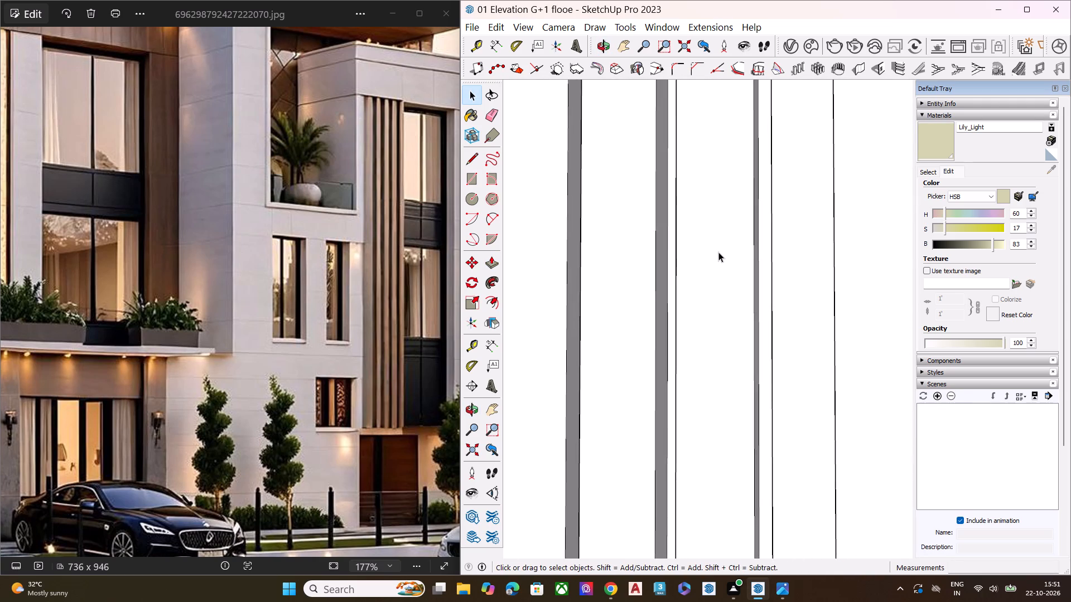
scroll(718, 252, "down", 10)
scroll(718, 252, "up", 1)
scroll(718, 252, "down", 19)
middle_click_drag(761, 292, 636, 336)
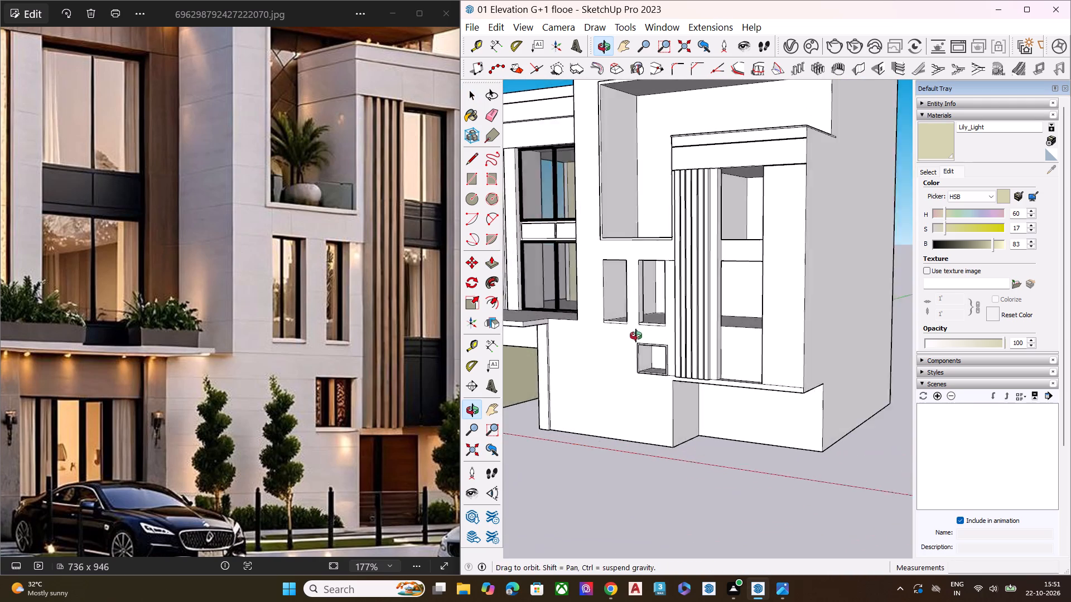
middle_click_drag(636, 336, 614, 342)
scroll(678, 296, "up", 11)
scroll(758, 260, "up", 2)
scroll(753, 259, "down", 1)
scroll(752, 259, "up", 7)
middle_click_drag(709, 230, 702, 219)
scroll(707, 225, "up", 1)
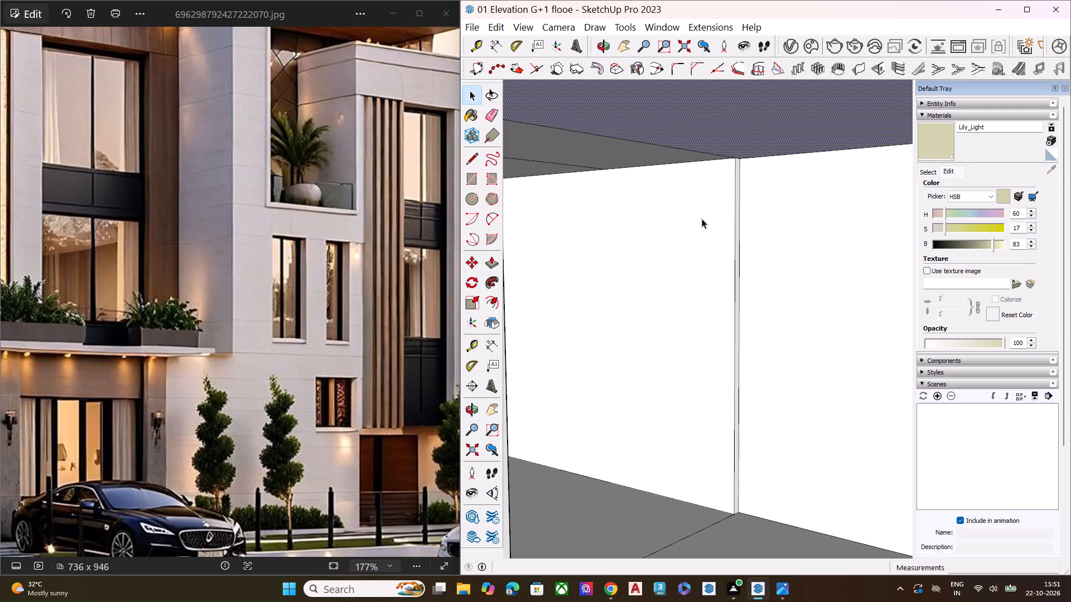
left_click(702, 219)
key("p")
left_click(702, 219)
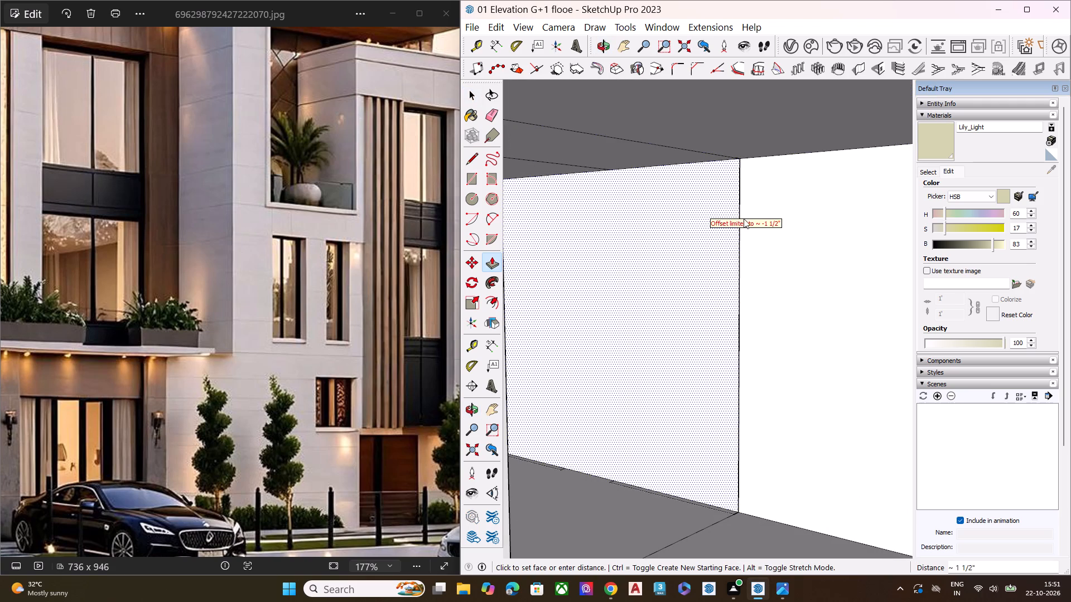
left_click(744, 219)
key("space")
left_click(717, 228)
key("p")
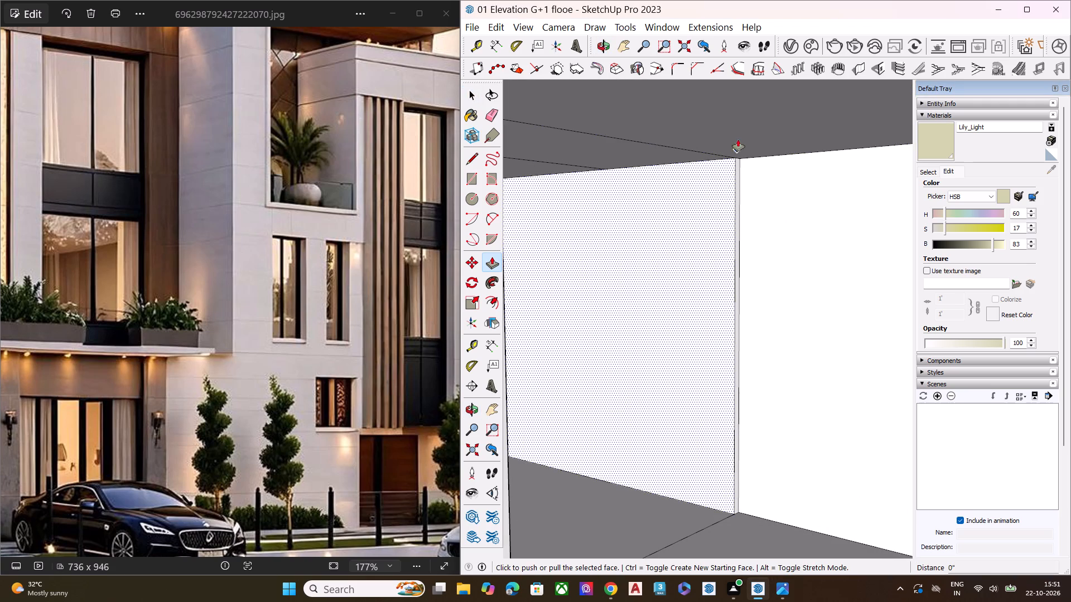
left_click(733, 158)
left_click(758, 162)
key("space")
Erase the leftover diagonal edge on the second narrow window's recess ceiling.
scroll(763, 198, "down", 2)
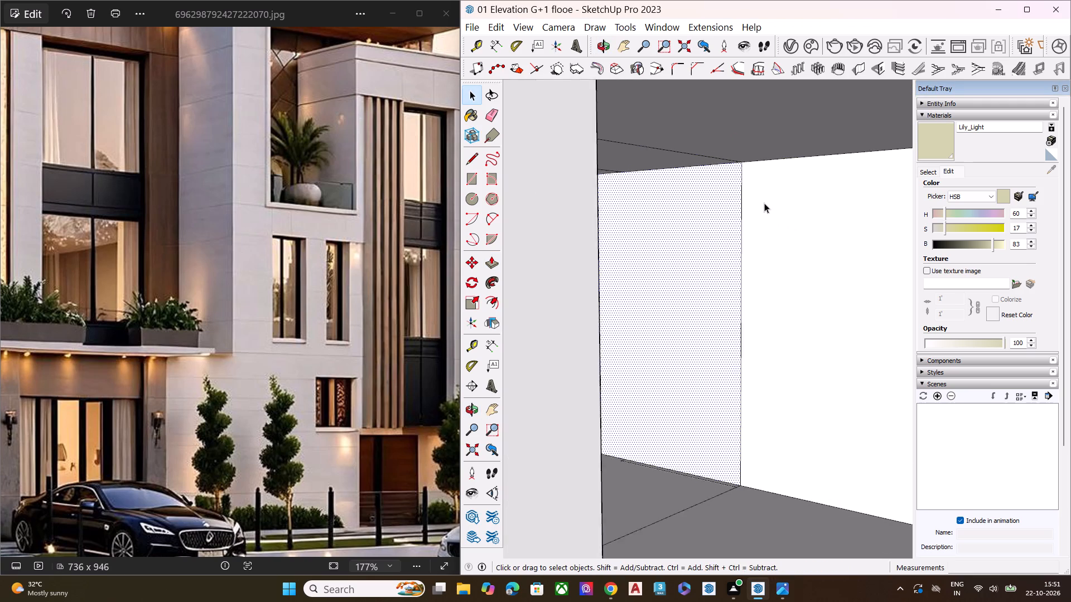
scroll(764, 203, "down", 13)
middle_click_drag(668, 226, 806, 200)
scroll(764, 201, "up", 4)
scroll(757, 199, "down", 1)
scroll(757, 199, "up", 3)
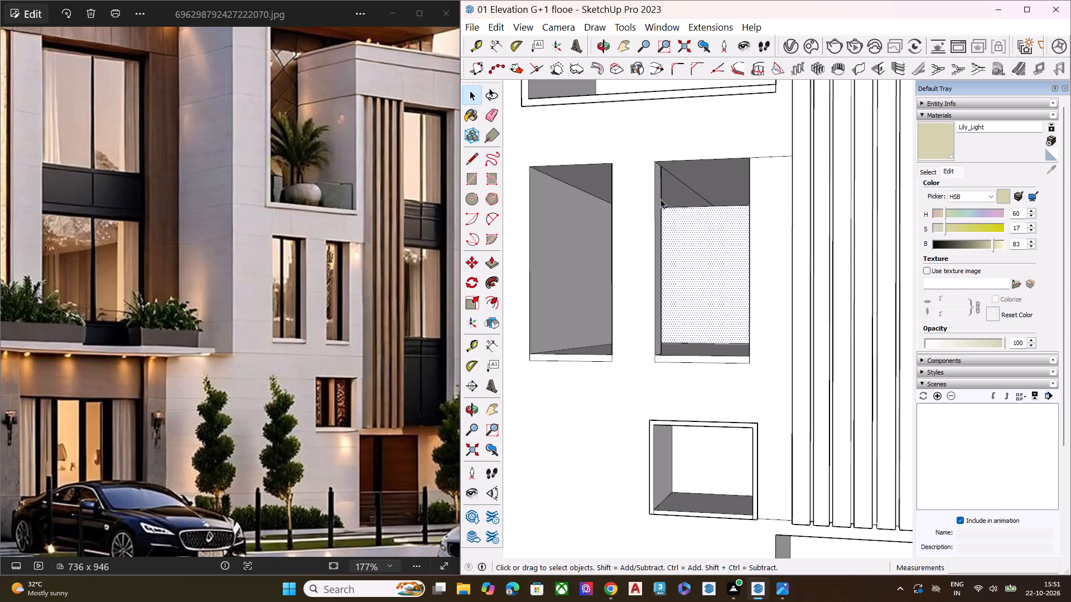
scroll(657, 188, "up", 1)
middle_click_drag(652, 178, 583, 130)
scroll(575, 130, "up", 9)
left_click(694, 195)
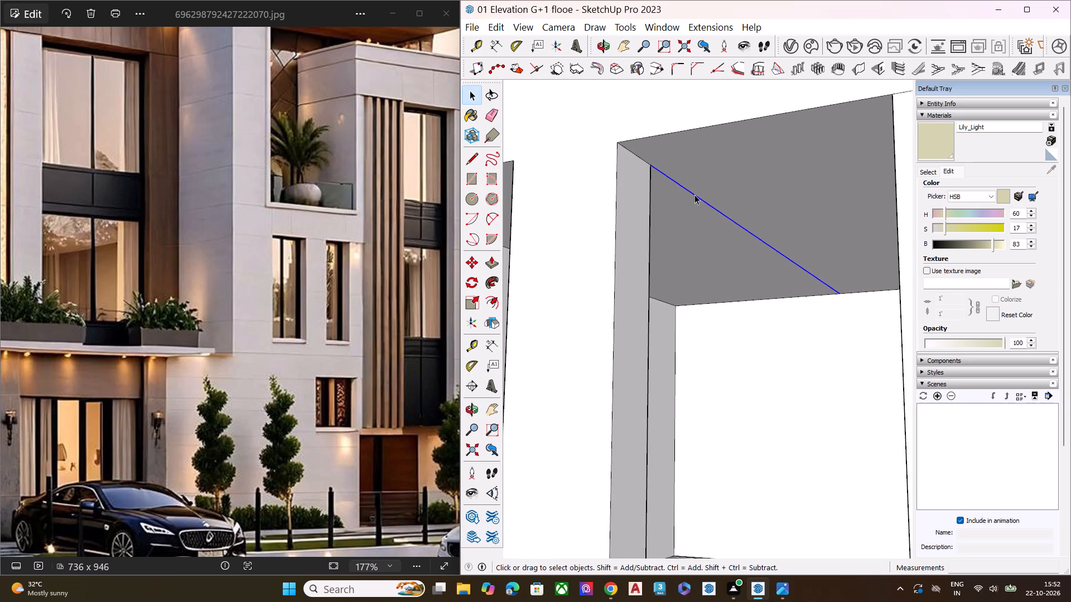
key("Delete")
Erase the sliver outline and its leftover short edges on the bay's interior floor, along the base of the side wall near the back corner.
scroll(702, 200, "down", 9)
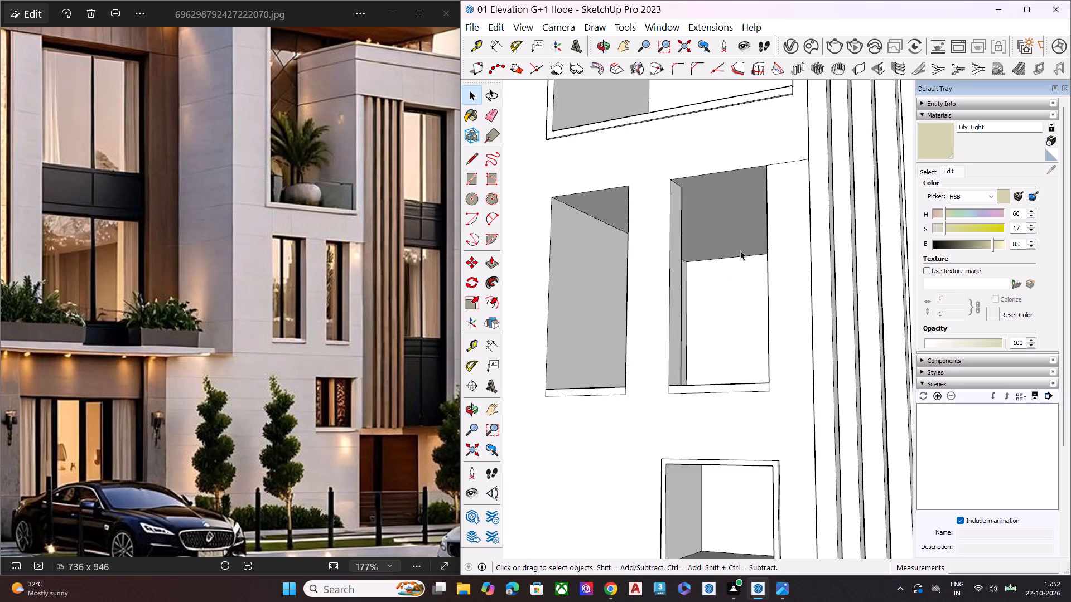
middle_click_drag(740, 257, 740, 441)
scroll(740, 439, "up", 2)
scroll(638, 234, "down", 8)
middle_click_drag(778, 360, 555, 233)
middle_click_drag(629, 351, 638, 385)
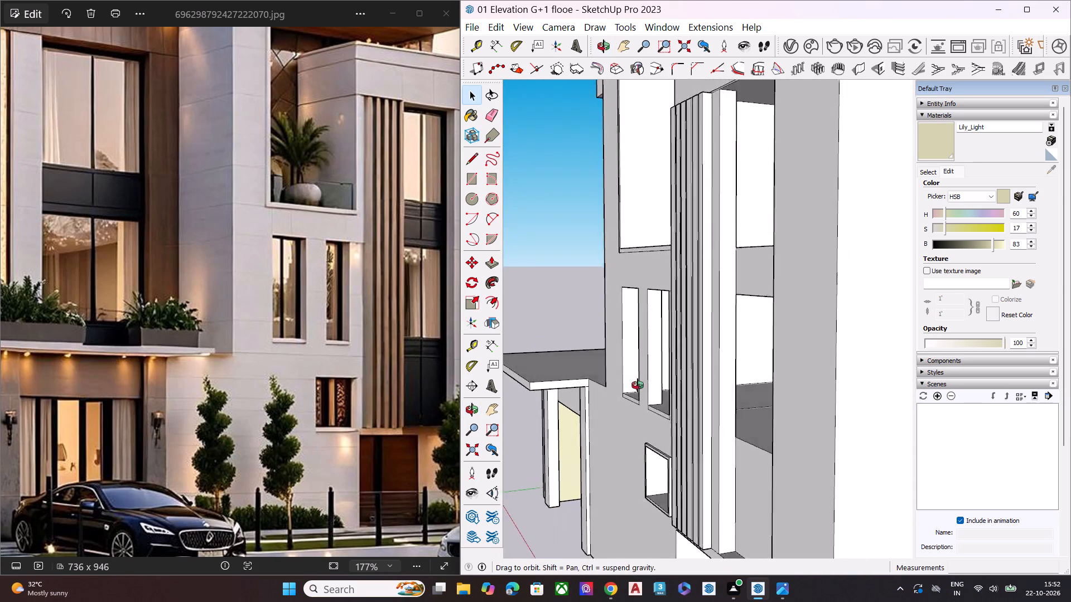
middle_click_drag(638, 385, 647, 411)
scroll(678, 443, "up", 7)
middle_click_drag(867, 390, 875, 383)
scroll(874, 389, "up", 1)
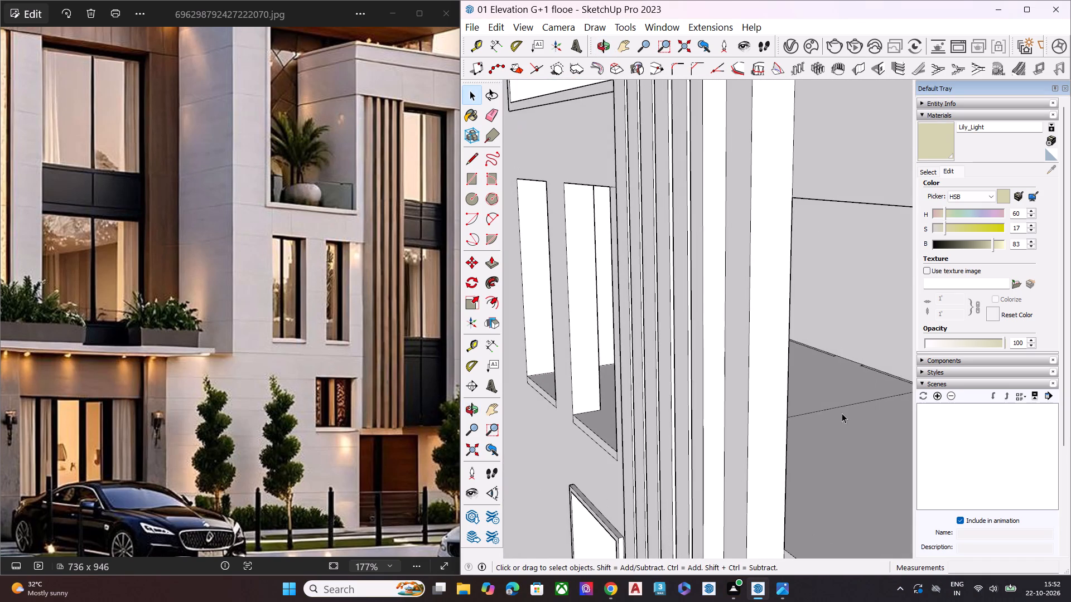
scroll(840, 415, "up", 1)
scroll(798, 397, "down", 1)
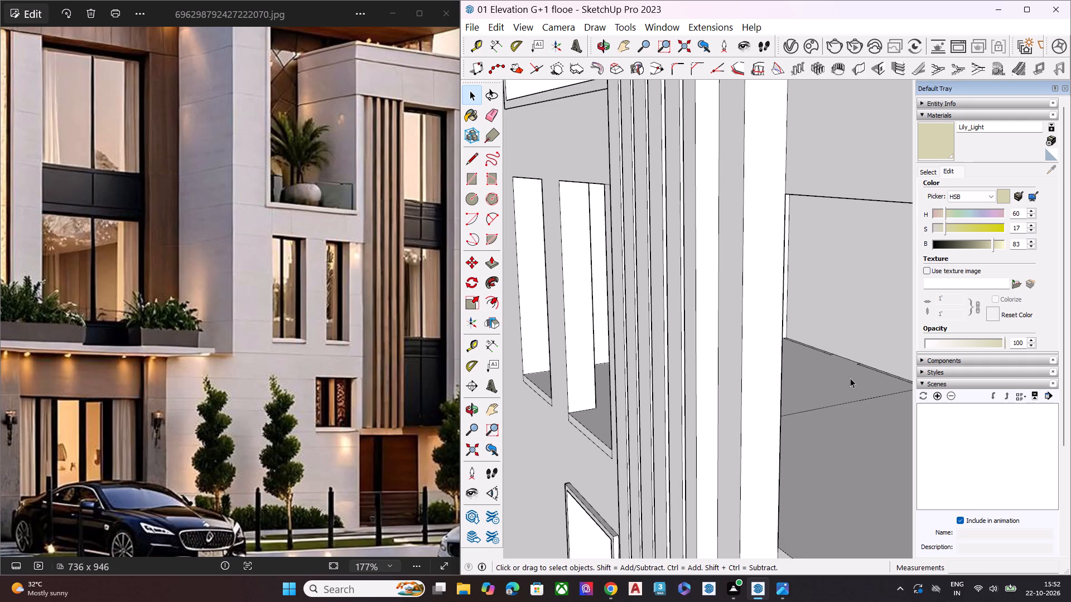
scroll(853, 375, "up", 1)
scroll(853, 375, "down", 1)
scroll(853, 375, "up", 8)
scroll(853, 375, "down", 1)
scroll(853, 375, "up", 4)
scroll(814, 328, "down", 2)
scroll(807, 326, "up", 4)
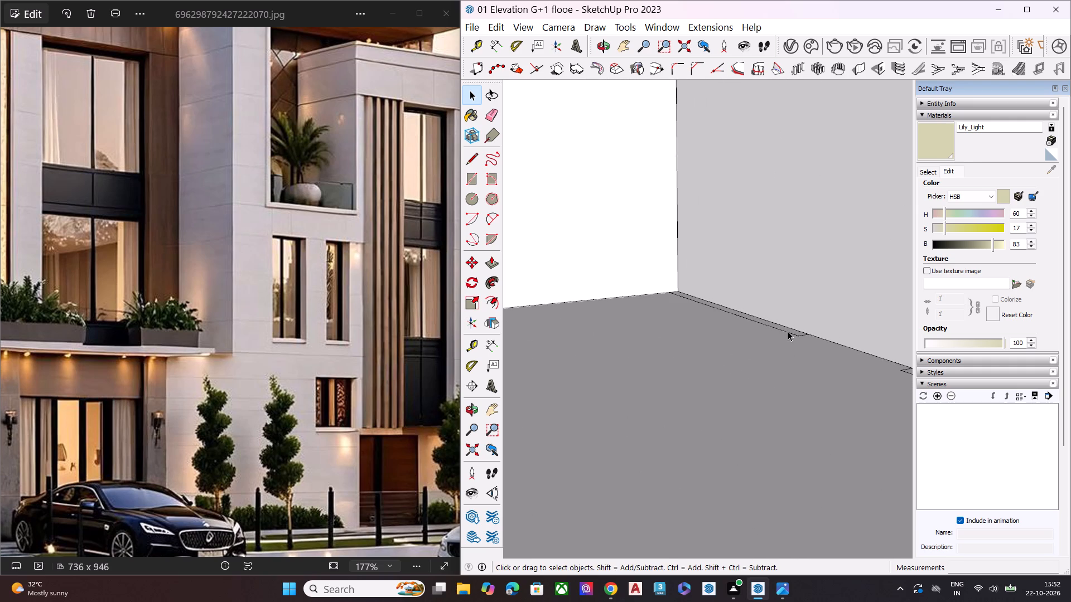
left_click(788, 331)
key("Delete")
scroll(802, 337, "up", 10)
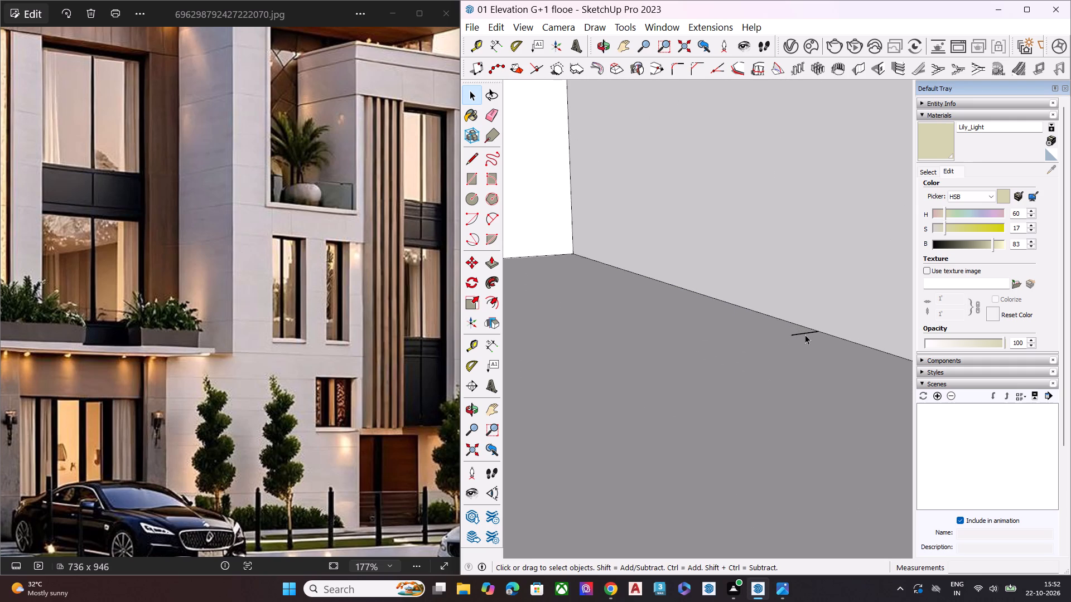
scroll(805, 334, "up", 3)
key("e")
left_click(804, 332)
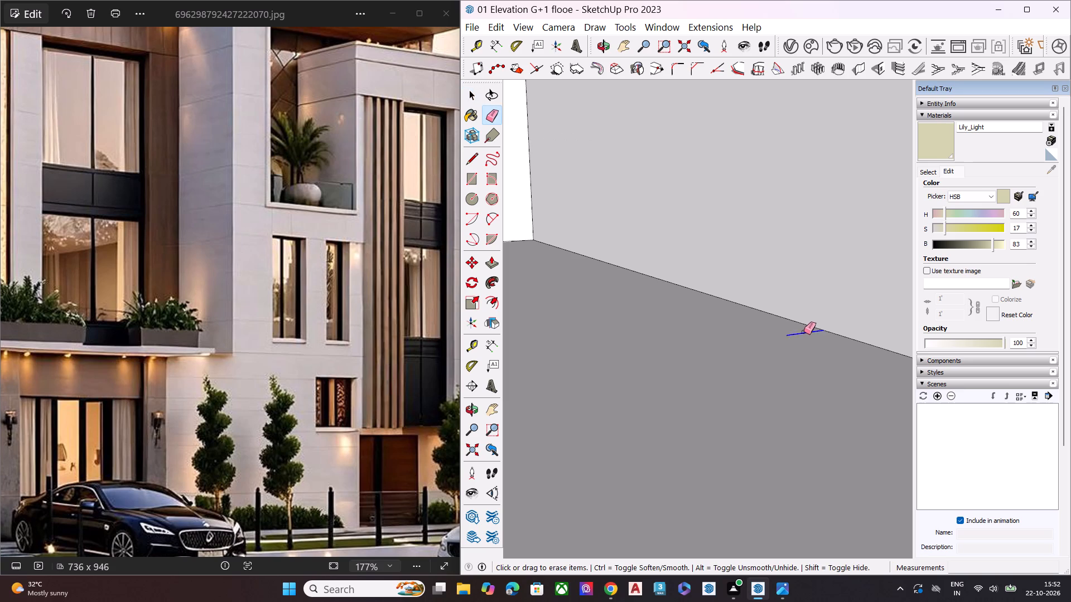
scroll(755, 313, "down", 6)
scroll(787, 327, "up", 7)
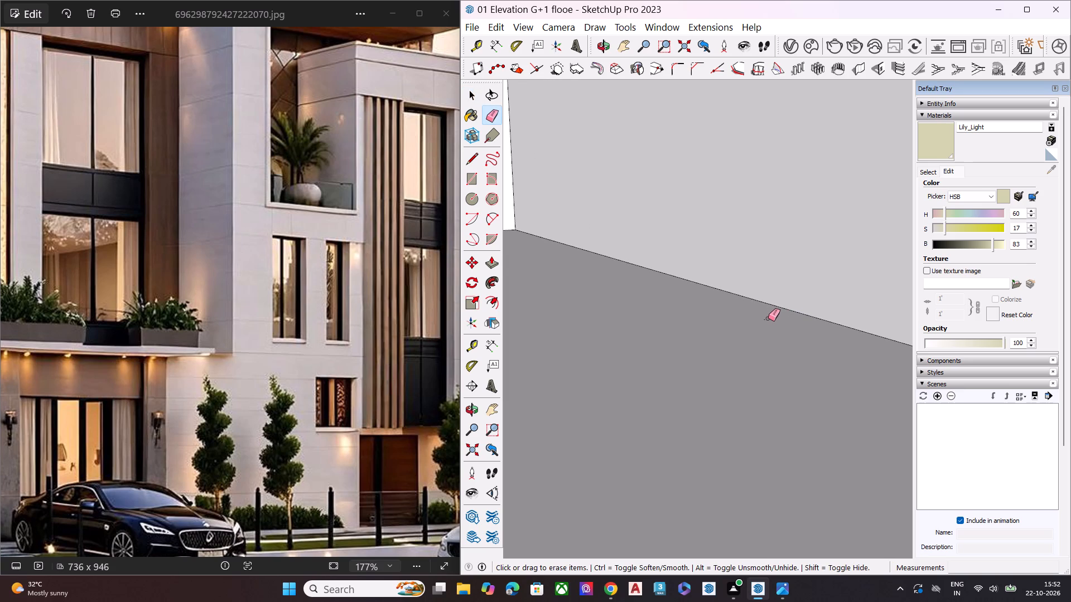
left_click(764, 319)
Erase the edges of the second thin sliver on the bay's interior floor, farther along the base of the same side wall.
scroll(795, 315, "down", 9)
scroll(652, 298, "up", 1)
scroll(645, 299, "down", 5)
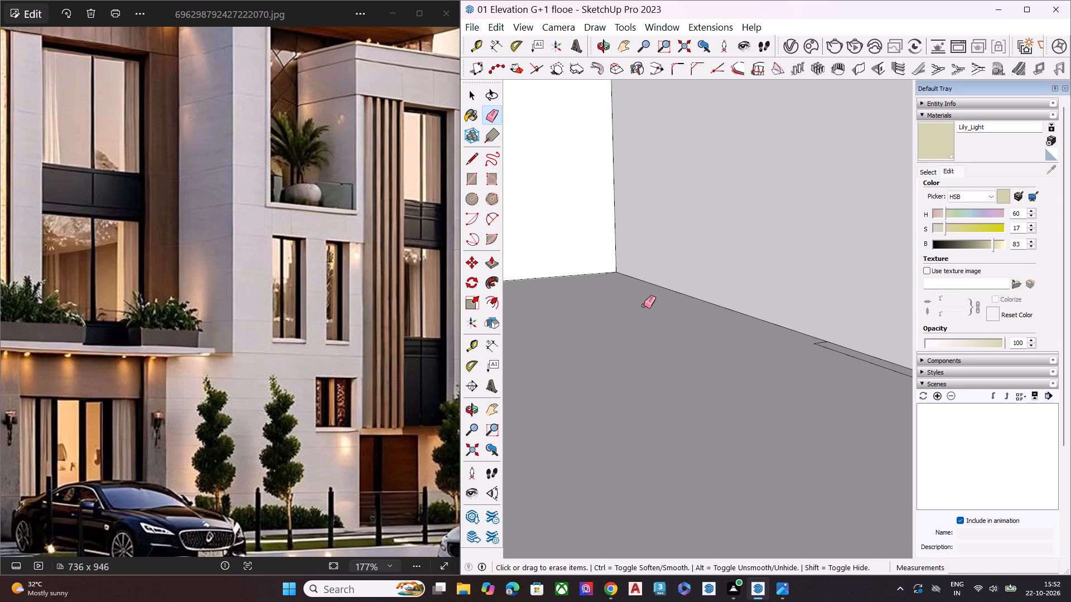
scroll(820, 344, "up", 6)
left_click(821, 336)
left_click(816, 340)
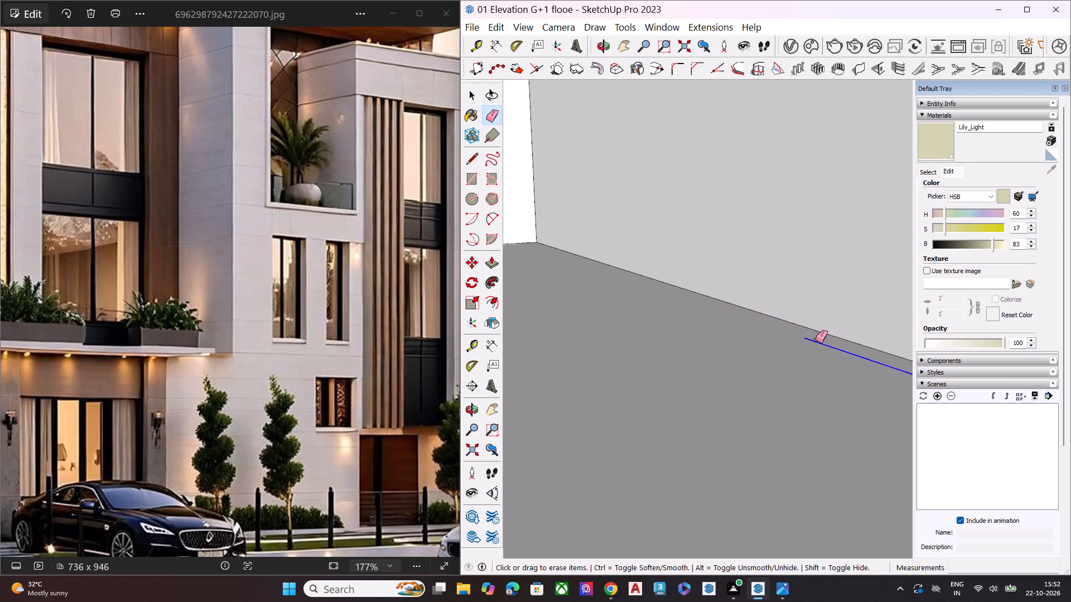
scroll(701, 324, "down", 3)
scroll(797, 331, "up", 4)
scroll(785, 337, "down", 1)
scroll(778, 338, "up", 2)
left_click(772, 332)
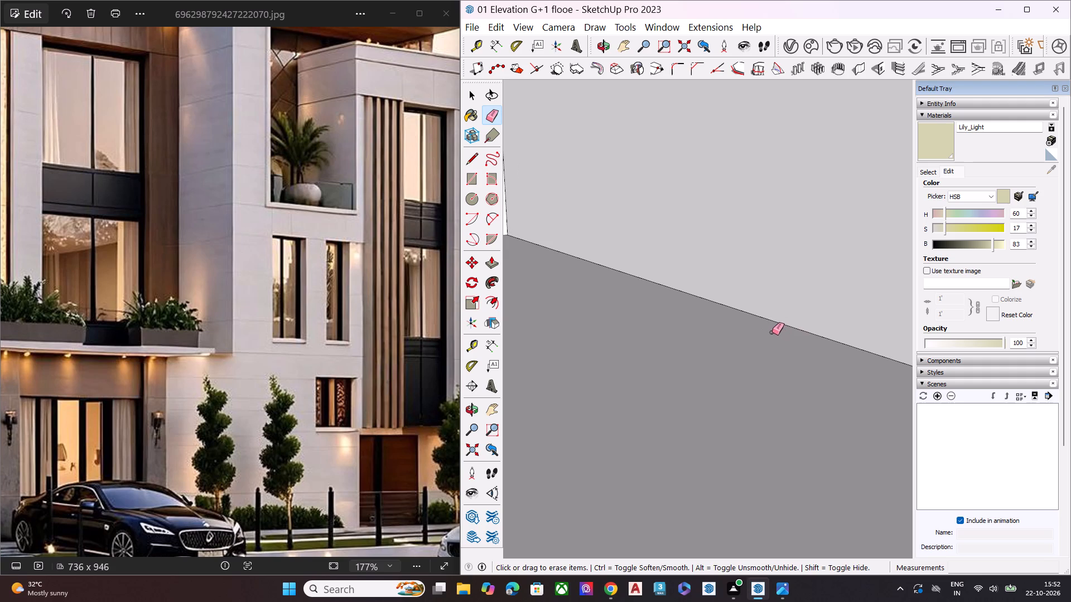
Erase the seam edge crossing the interior floor behind the finned bay, starting at the foot of the vertical wall seam.
scroll(787, 336, "down", 1)
scroll(752, 337, "up", 1)
scroll(730, 337, "down", 11)
middle_click_drag(702, 340, 839, 336)
scroll(695, 312, "down", 4)
scroll(694, 312, "up", 1)
scroll(694, 312, "down", 9)
left_click(474, 448)
scroll(700, 374, "down", 4)
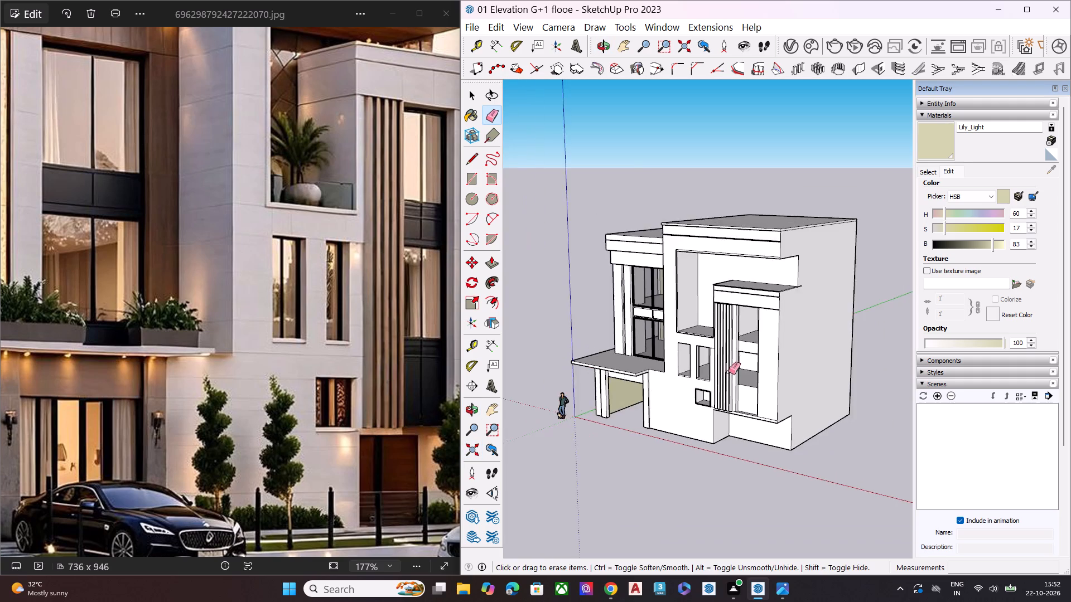
middle_click_drag(795, 358, 967, 352)
scroll(848, 357, "up", 8)
scroll(662, 328, "up", 5)
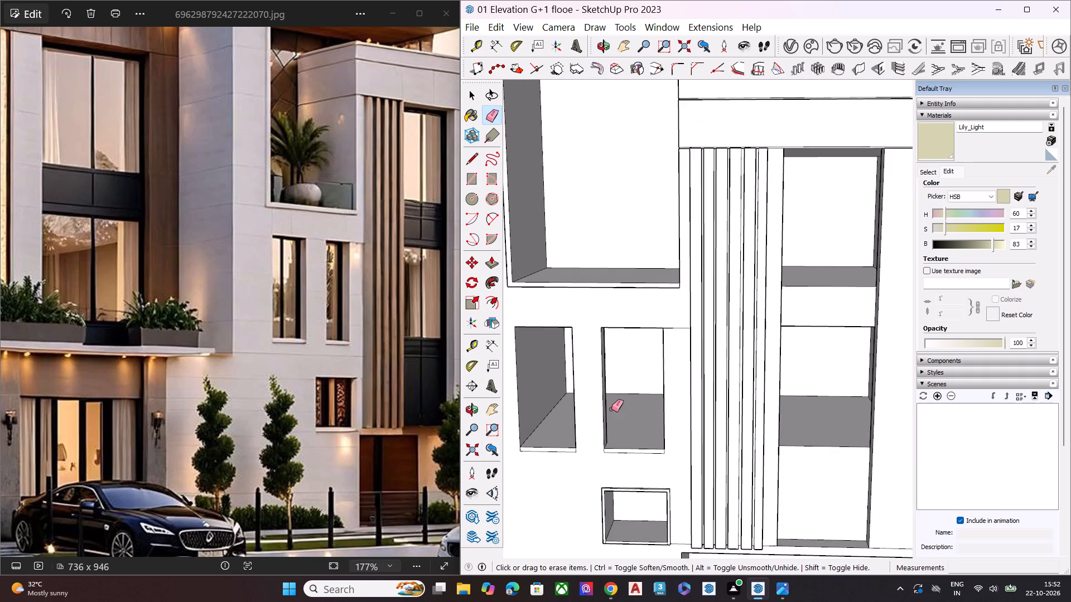
middle_click_drag(621, 396, 461, 470)
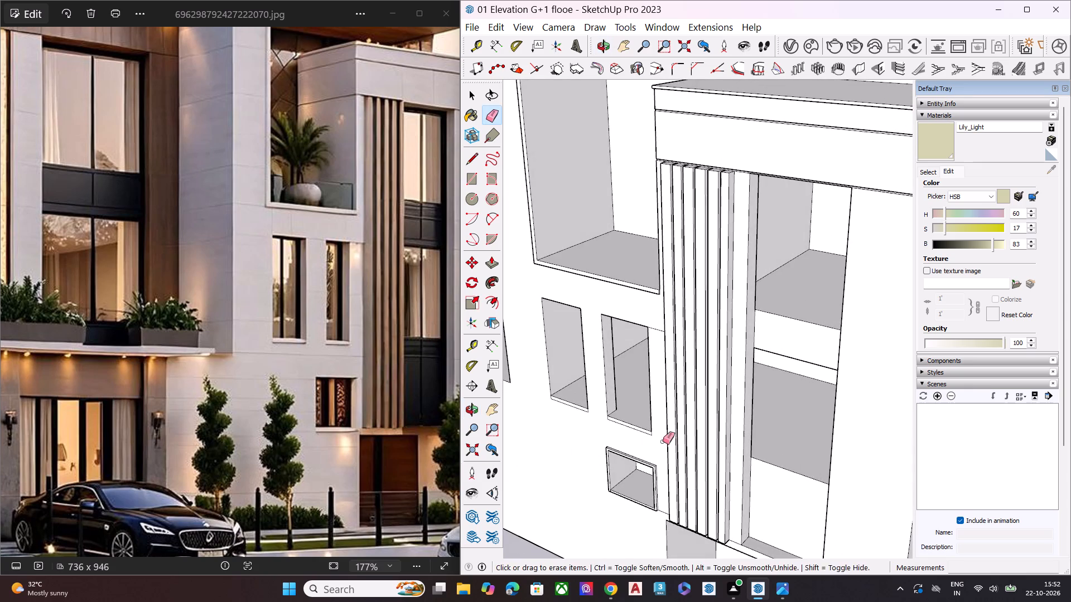
middle_click_drag(663, 441, 548, 417)
middle_click_drag(675, 411, 692, 377)
scroll(699, 381, "up", 8)
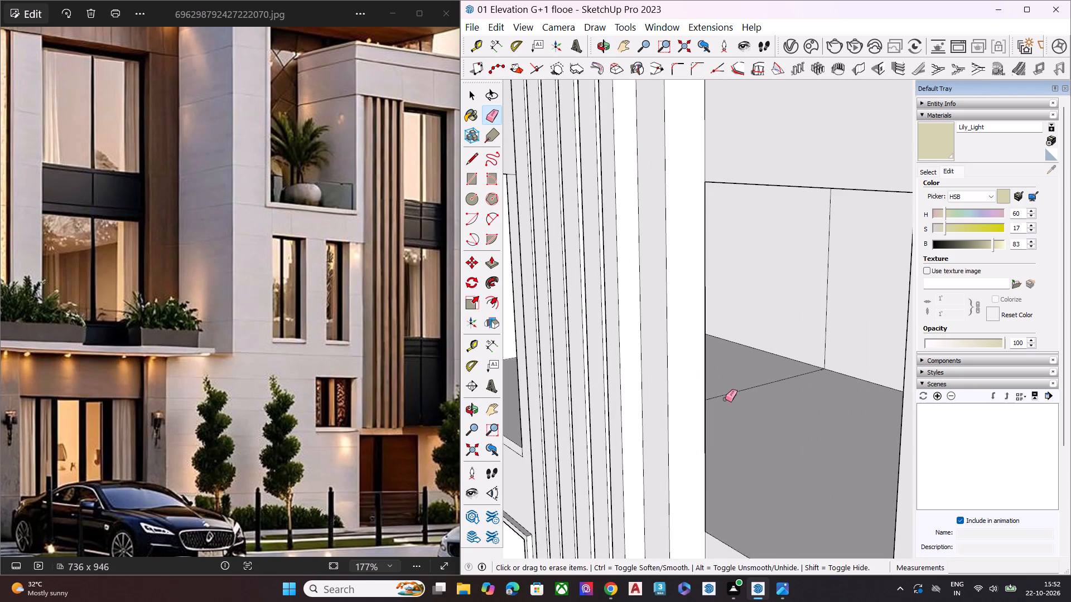
left_click(740, 390)
Erase the tiny leftover edge fragments on the interior floor near the foot of the vertical wall seam, keeping the wall-floor edge.
scroll(823, 363, "up", 7)
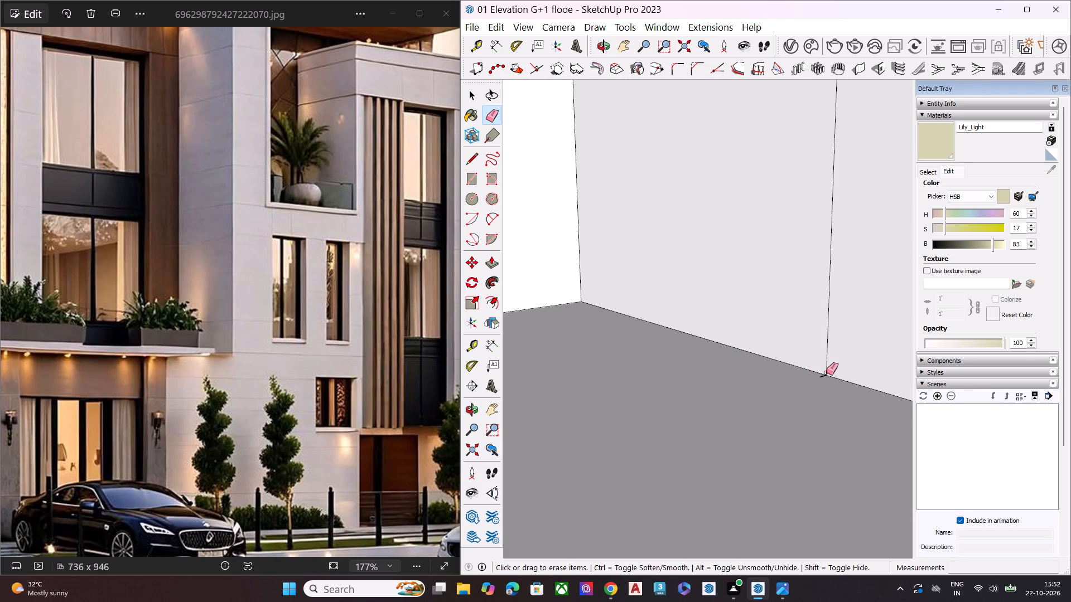
left_click(824, 377)
left_click(823, 375)
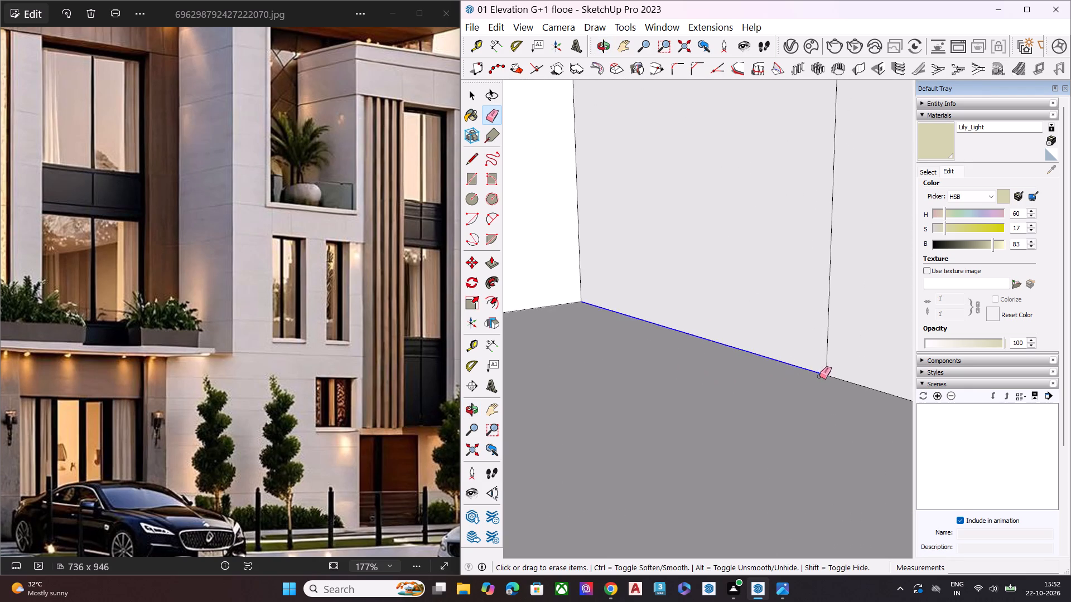
key("ctrl+z")
scroll(816, 384, "up", 1)
scroll(817, 383, "down", 2)
scroll(818, 383, "up", 5)
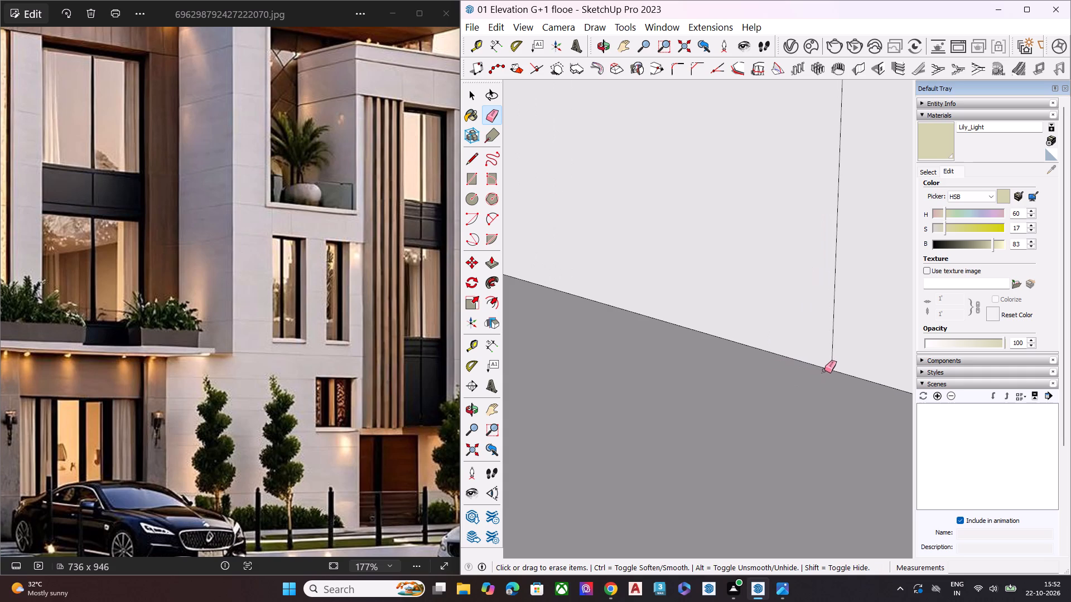
left_click(823, 371)
scroll(815, 395, "down", 1)
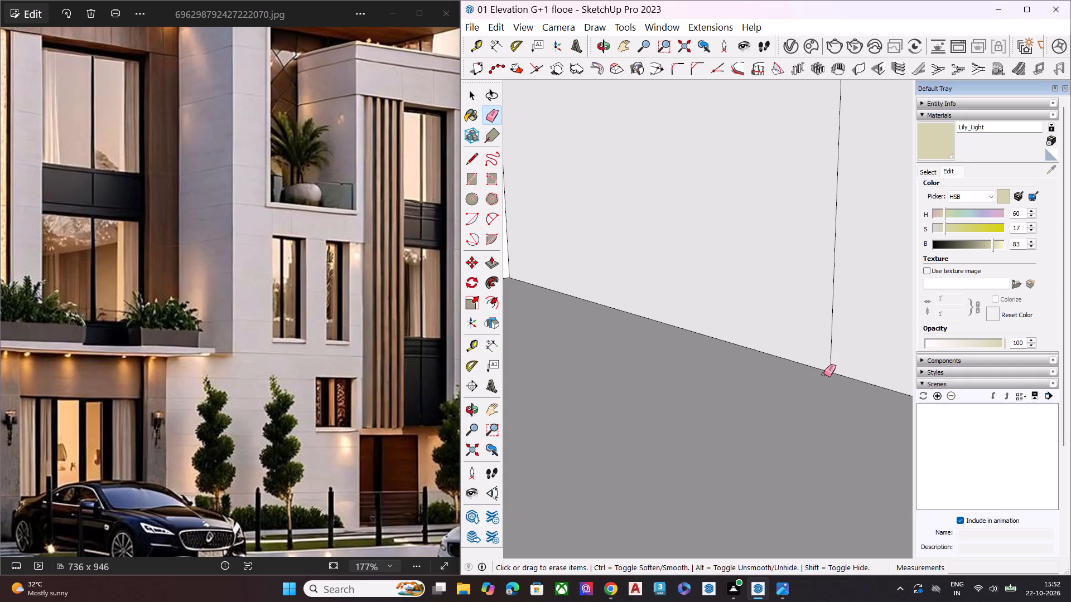
left_click(824, 374)
scroll(736, 395, "down", 5)
key("space")
scroll(776, 396, "up", 2)
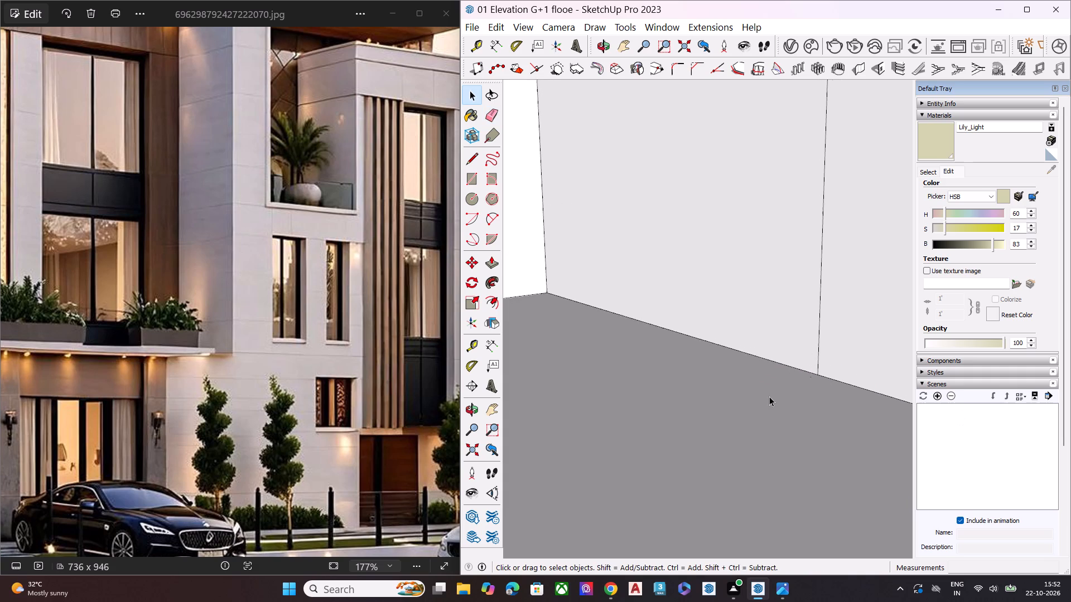
scroll(769, 396, "up", 2)
scroll(829, 342, "up", 5)
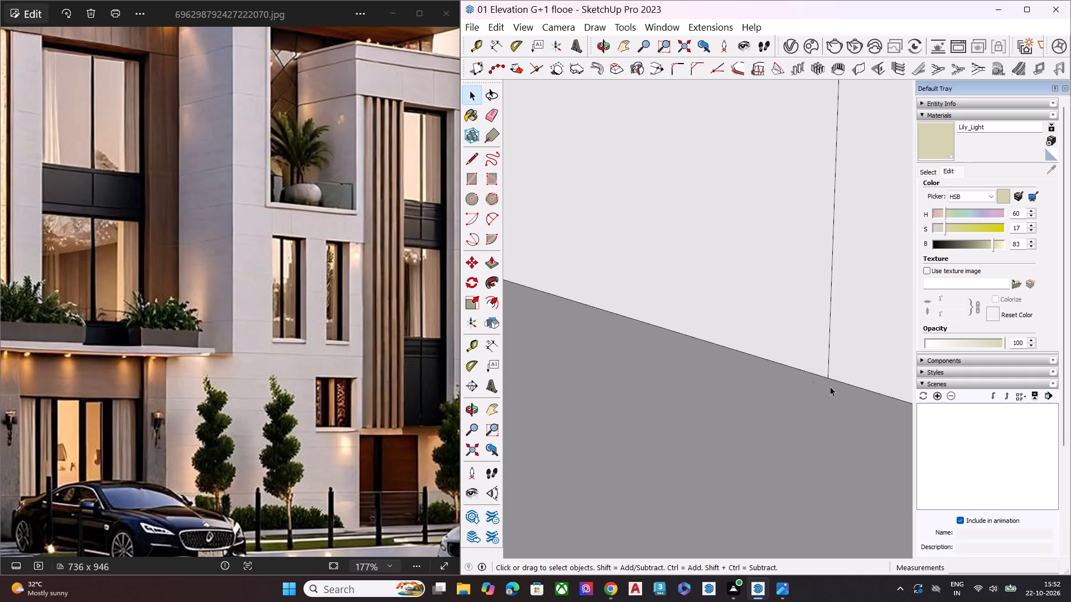
scroll(830, 386, "up", 20)
scroll(830, 386, "up", 1)
scroll(790, 376, "down", 1)
scroll(789, 375, "up", 15)
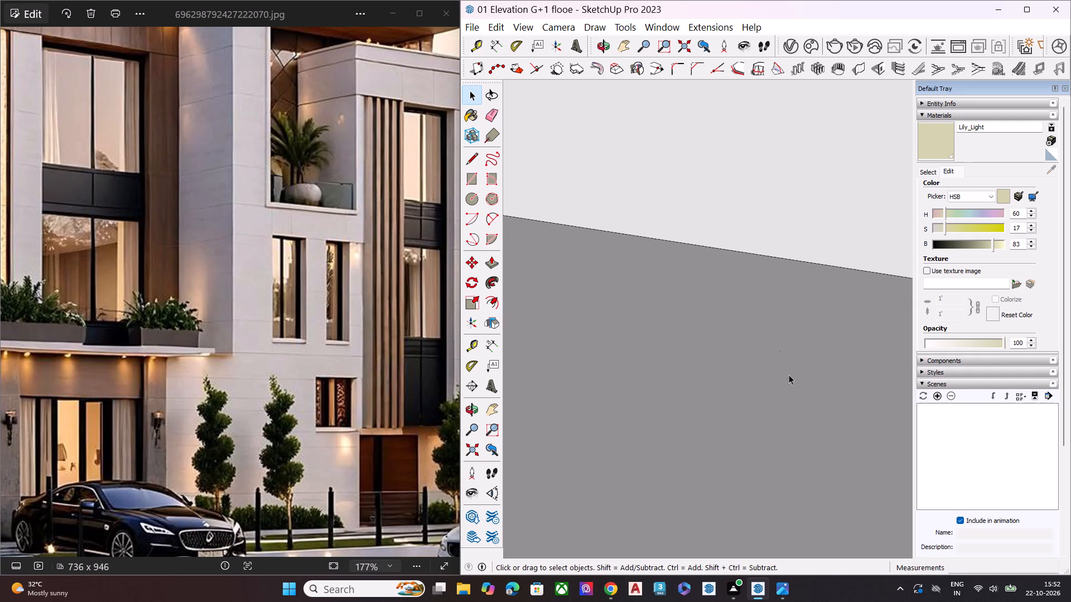
key("e")
left_click(780, 350)
key("space")
Draw a line about 2' 7 7/8" long across the first narrow window's floor, from the inner jamb corner to the opposite side wall.
scroll(773, 332, "down", 5)
scroll(773, 330, "up", 1)
scroll(773, 330, "down", 2)
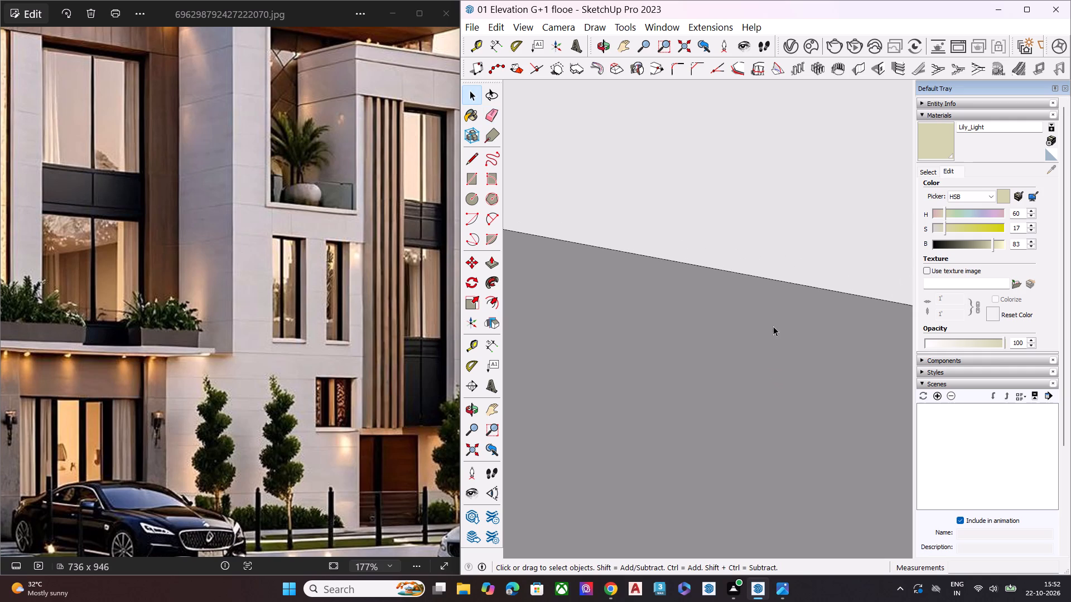
scroll(773, 326, "down", 1)
scroll(778, 275, "down", 20)
scroll(783, 290, "up", 1)
scroll(783, 290, "down", 6)
scroll(783, 290, "up", 1)
scroll(792, 302, "down", 6)
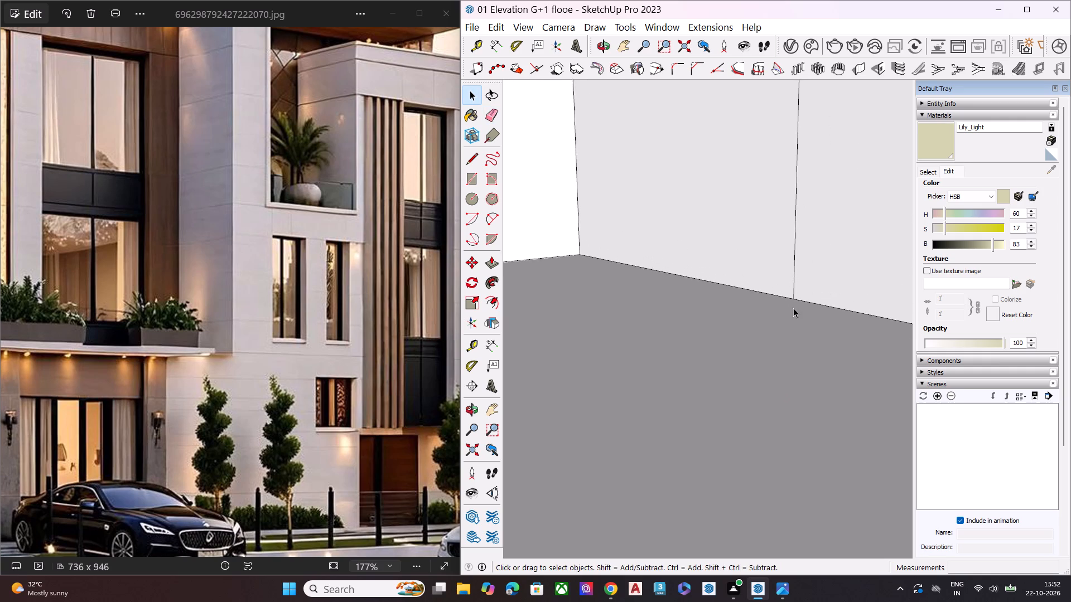
scroll(793, 308, "down", 20)
scroll(793, 308, "down", 10)
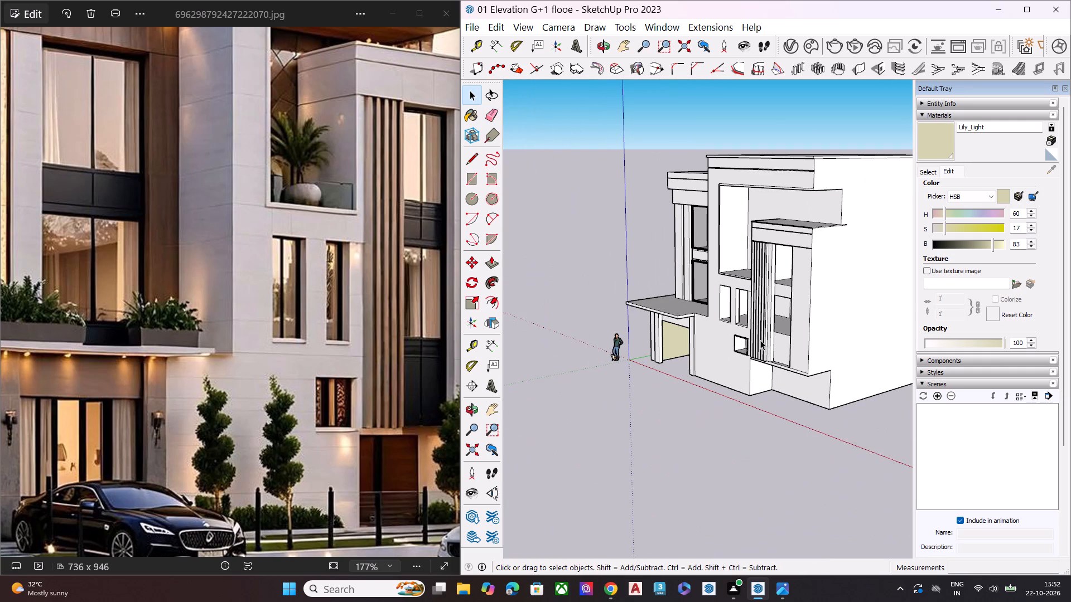
middle_click_drag(760, 340, 1057, 295)
middle_click_drag(757, 336, 843, 314)
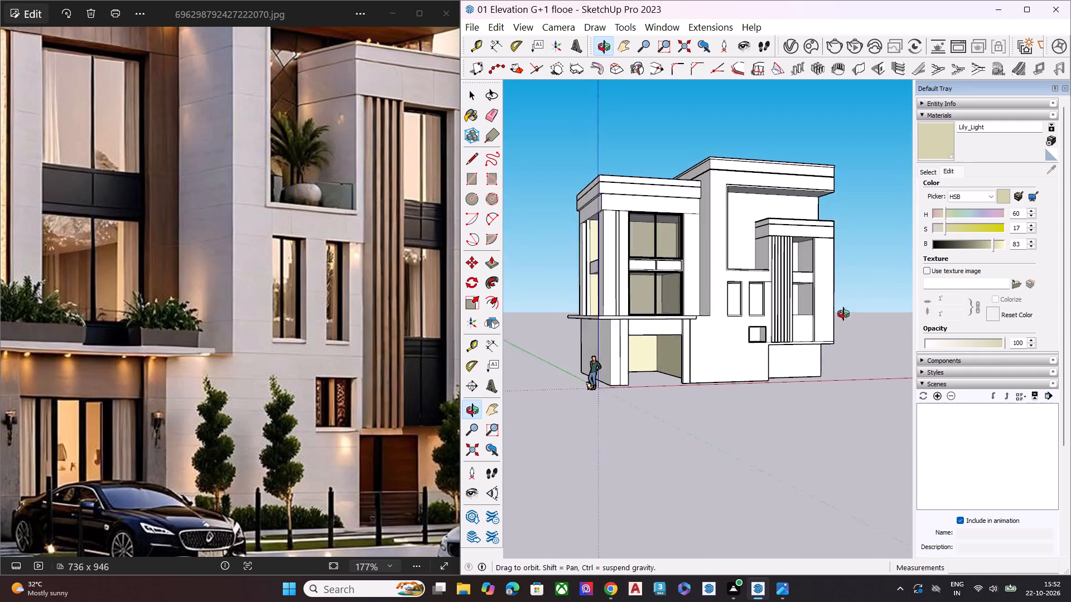
middle_click_drag(843, 314, 936, 332)
scroll(679, 294, "up", 7)
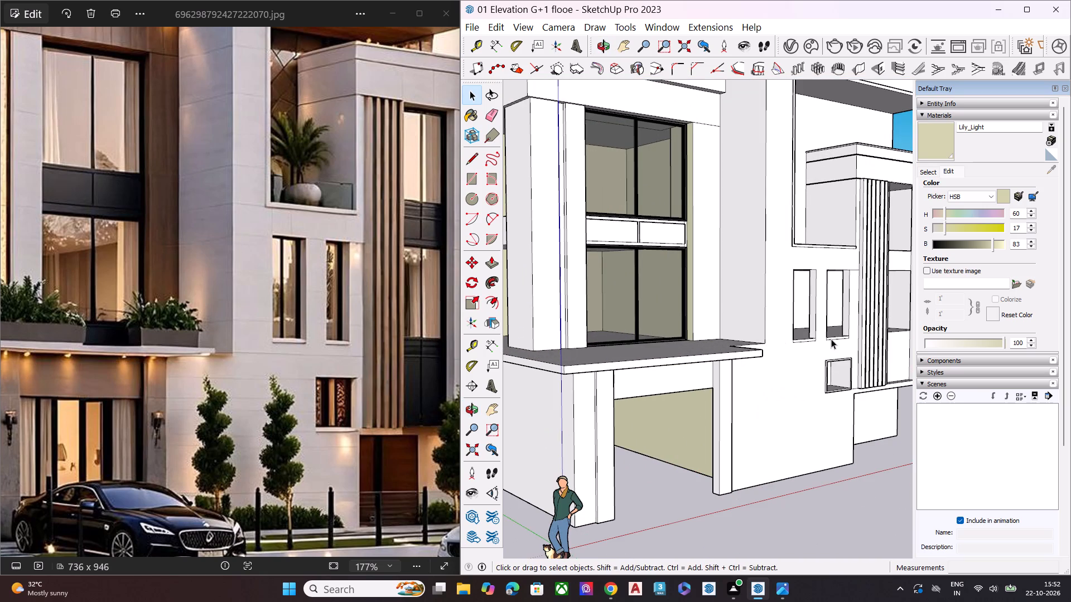
scroll(831, 339, "up", 1)
scroll(831, 339, "down", 1)
scroll(831, 339, "up", 2)
middle_click_drag(823, 339, 791, 444)
scroll(792, 444, "up", 7)
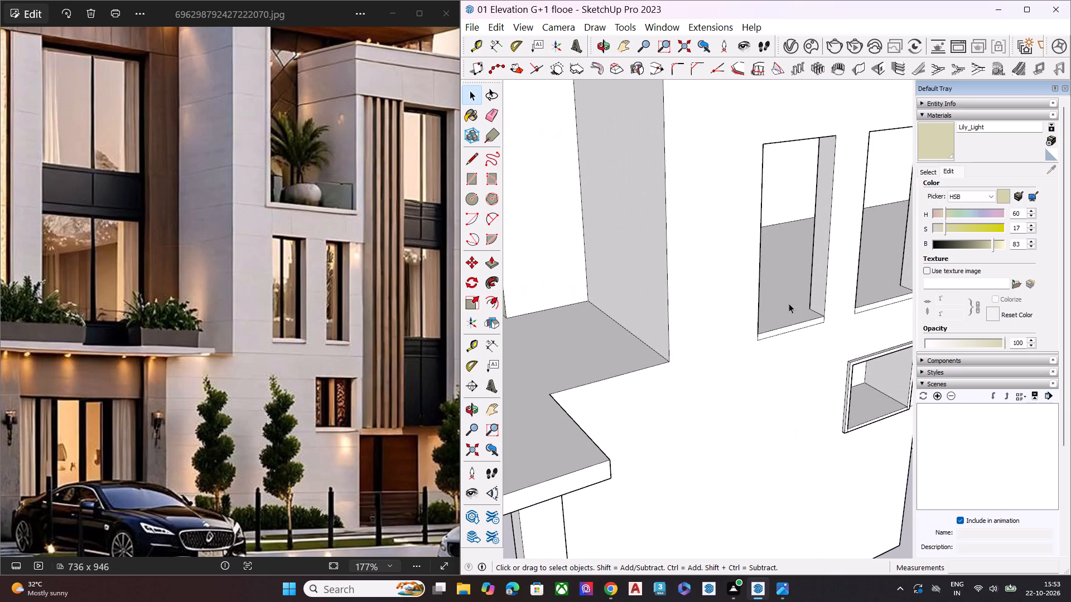
scroll(789, 303, "up", 1)
middle_click_drag(789, 321, 785, 427)
scroll(785, 427, "up", 3)
key("l")
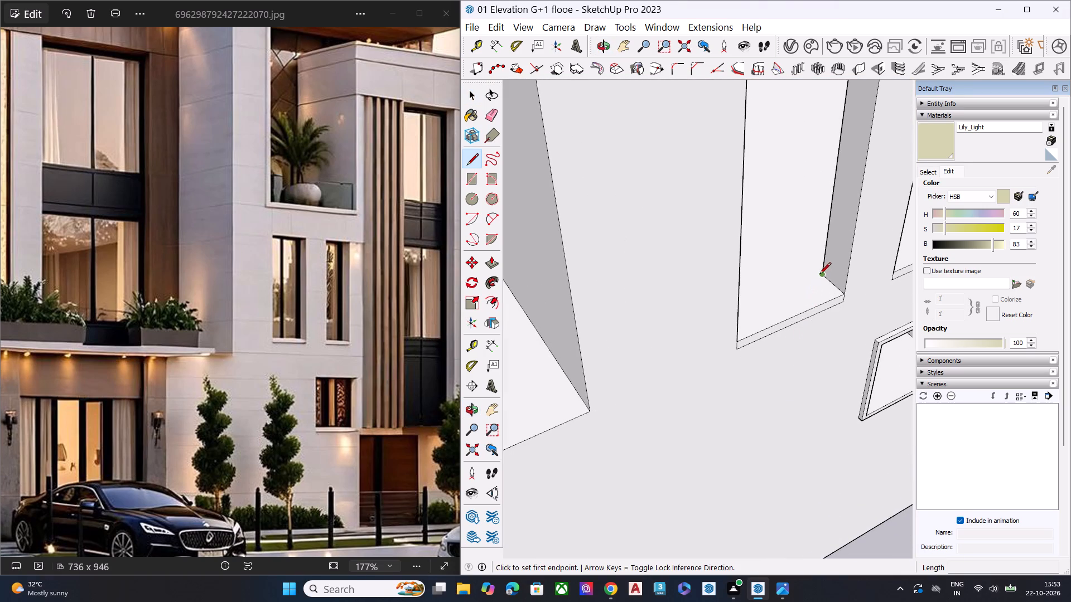
left_click(821, 273)
middle_click_drag(793, 293, 586, 355)
scroll(622, 341, "up", 4)
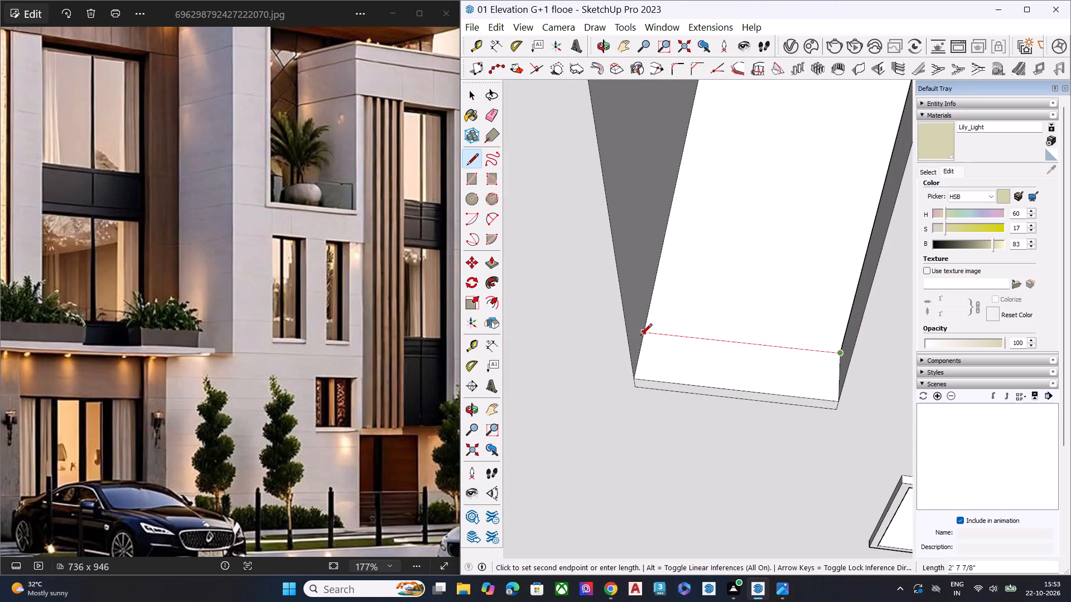
left_click(640, 336)
Draw a line across the second narrow window's floor between its two inner jamb corners, separating the sill strip from the room floor.
scroll(599, 342, "down", 3)
scroll(591, 348, "up", 1)
scroll(590, 349, "down", 3)
middle_click_drag(828, 358, 676, 361)
scroll(732, 373, "up", 3)
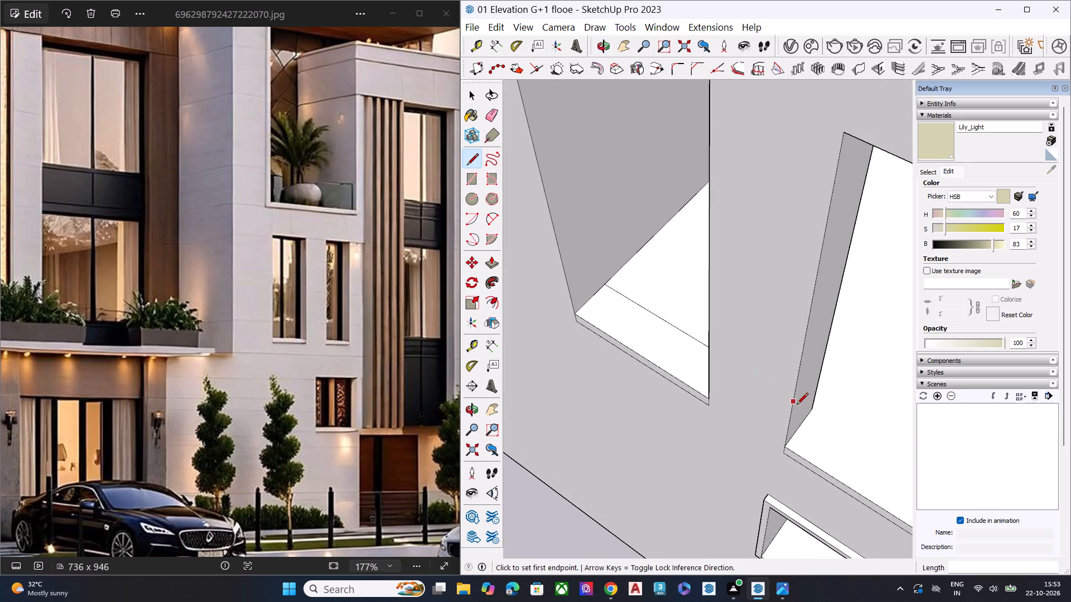
left_click(814, 409)
scroll(721, 345, "down", 8)
middle_click_drag(762, 401, 924, 394)
scroll(882, 346, "up", 6)
left_click(902, 354)
Push the interior floor face behind the two narrow windows slightly below their sill strips.
key("space")
left_click(802, 334)
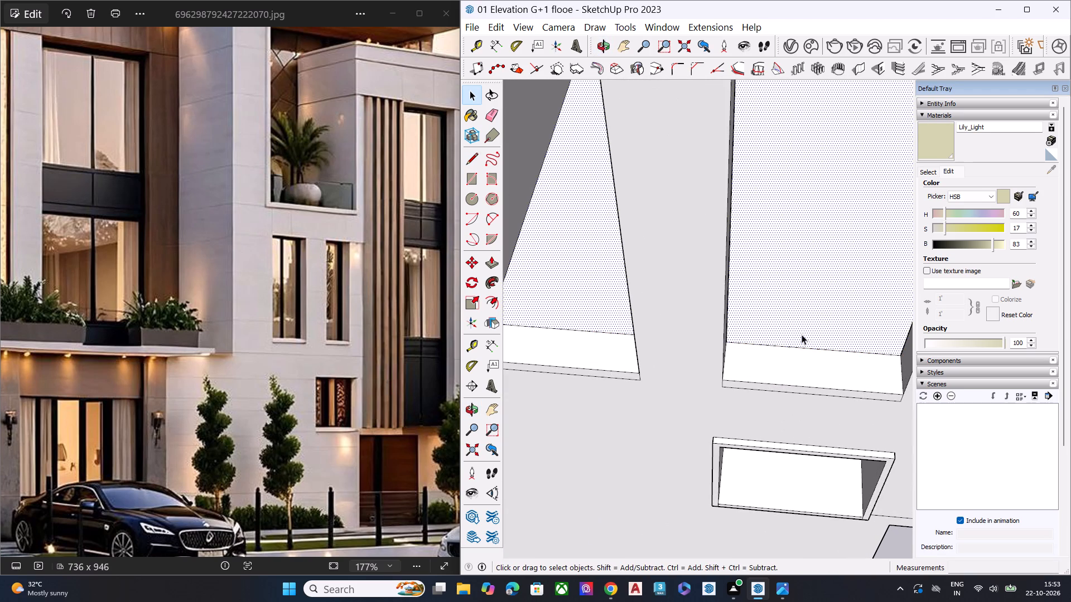
key("p")
left_click(819, 310)
left_click(813, 315)
key("space")
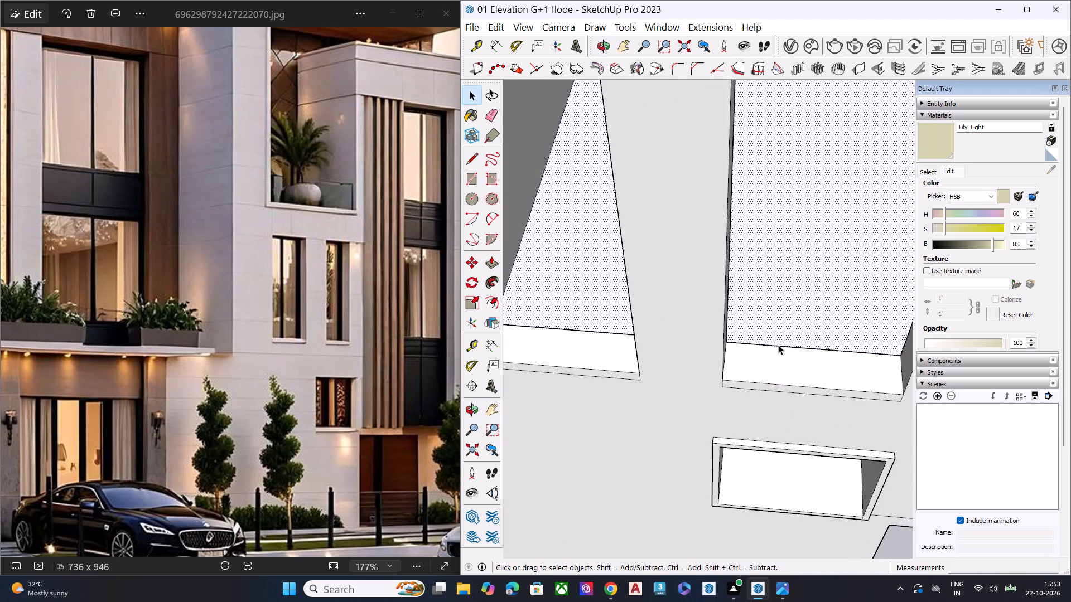
middle_click_drag(775, 320, 768, 133)
scroll(770, 189, "down", 10)
middle_click_drag(775, 242, 664, 244)
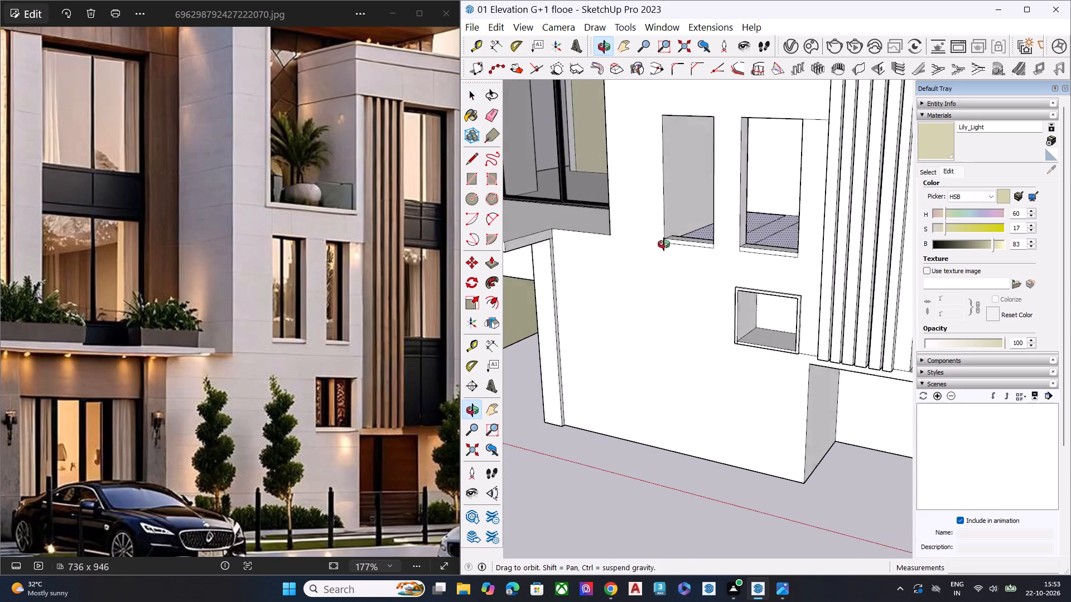
middle_click_drag(664, 244, 657, 244)
scroll(213, 297, "up", 3)
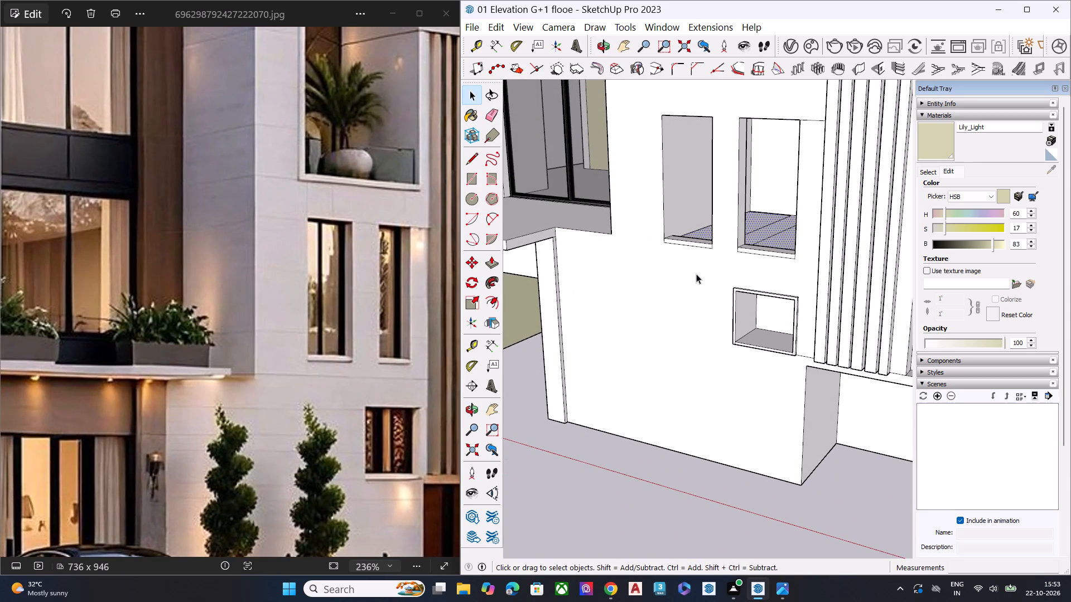
Undo the last lowering of the interior floor behind the two narrow windows.
scroll(690, 237, "up", 7)
scroll(709, 297, "down", 7)
middle_click_drag(721, 362, 596, 241)
scroll(719, 362, "up", 1)
middle_click_drag(600, 233, 639, 394)
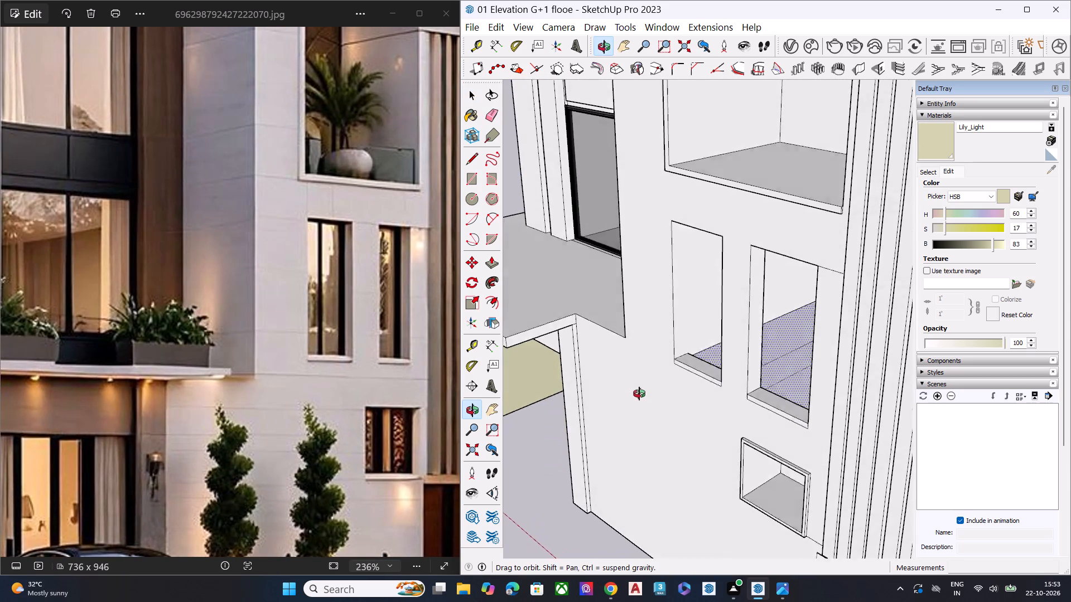
middle_click_drag(639, 394, 640, 396)
middle_click_drag(649, 403, 692, 445)
scroll(692, 445, "up", 3)
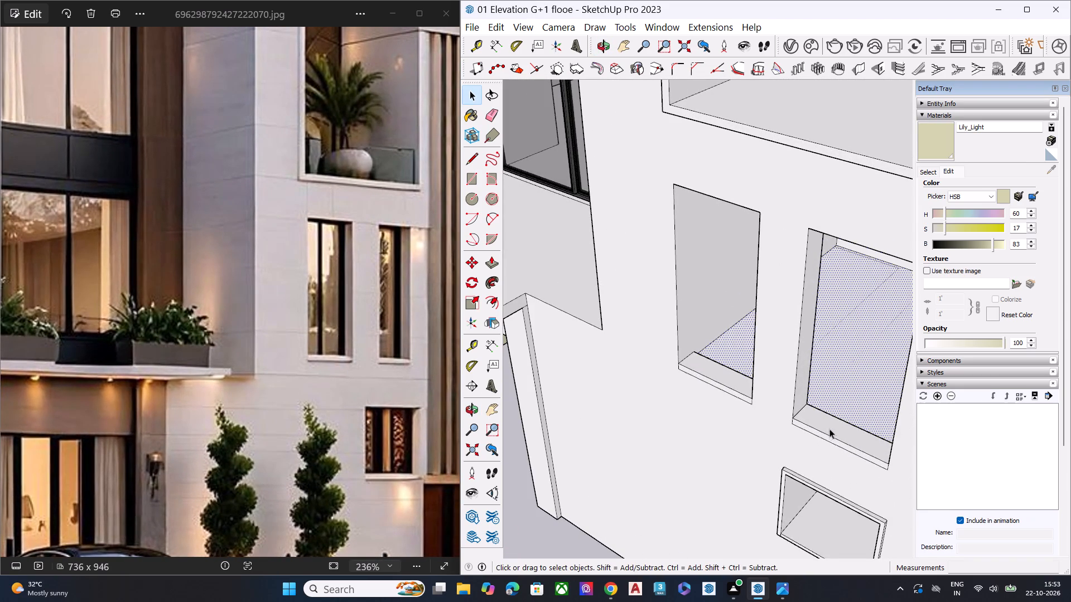
middle_click_drag(827, 420, 815, 382)
key("ctrl+z")
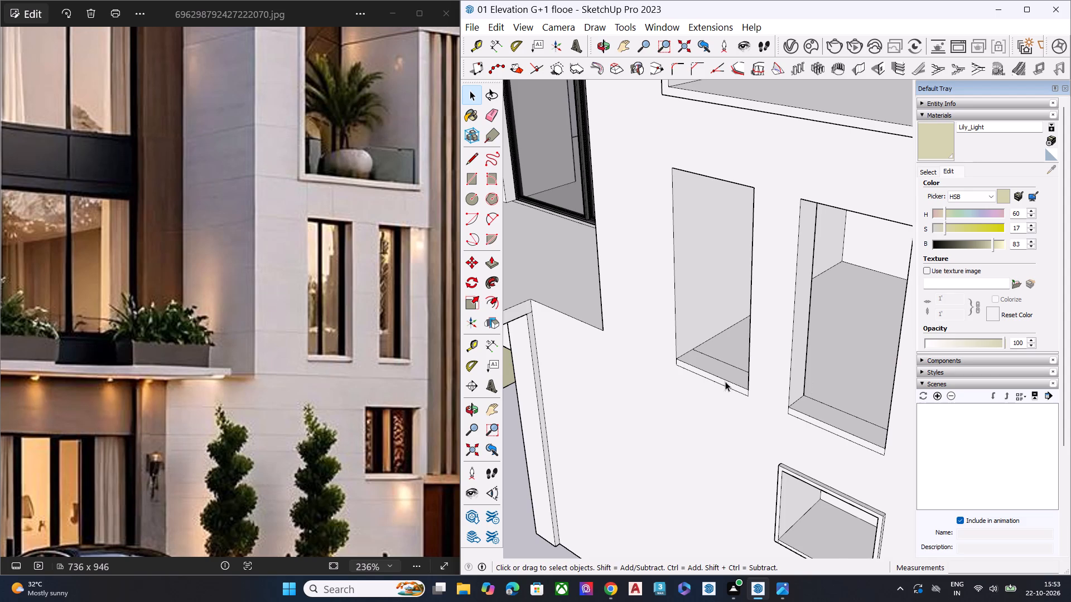
Raise the sill strips of both narrow windows slightly above the interior floor with Push/Pull.
scroll(740, 360, "up", 5)
left_click(722, 376)
key("p")
left_click(721, 376)
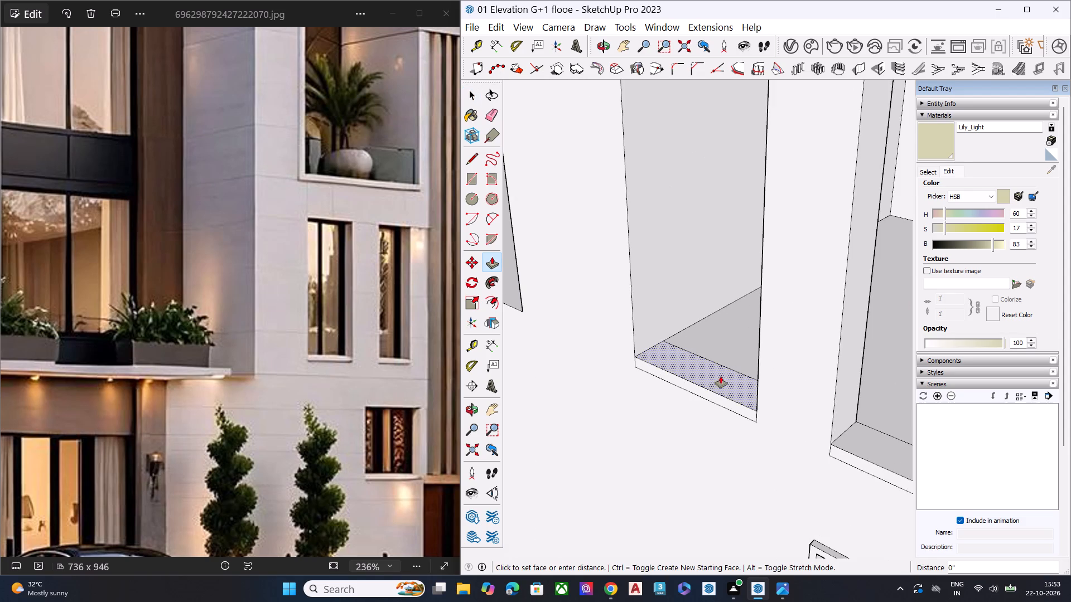
left_click(721, 372)
key("space")
left_click(855, 444)
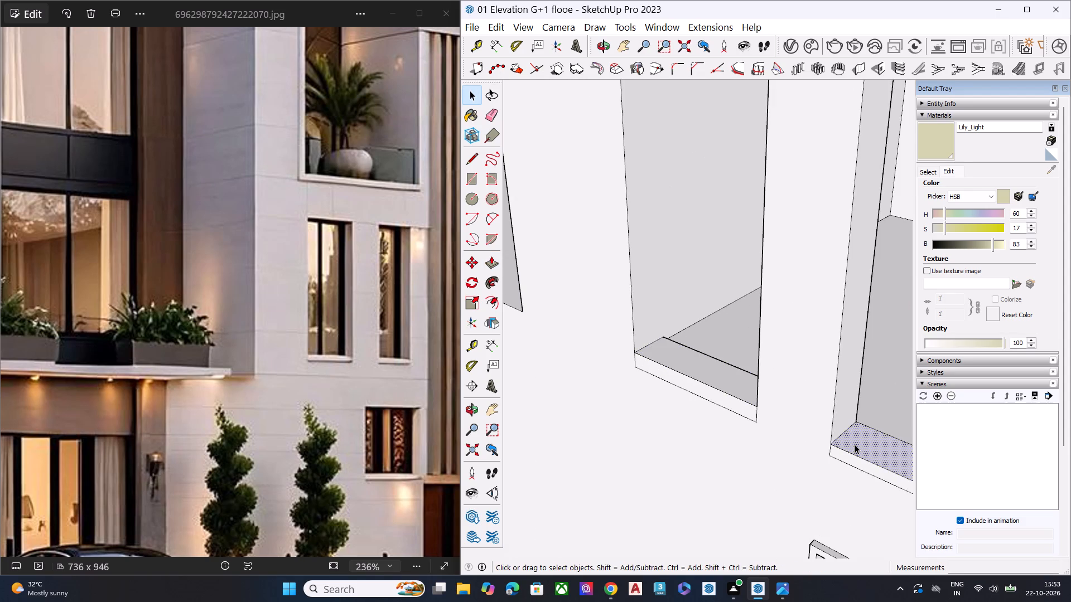
key("p")
left_click(855, 444)
left_click(857, 439)
key("space")
Pull the front face of the first narrow window's sill out about 1 1/2" from the wall.
scroll(774, 410, "down", 1)
scroll(774, 410, "up", 2)
scroll(772, 410, "down", 1)
scroll(771, 410, "up", 1)
scroll(770, 411, "down", 2)
scroll(769, 411, "up", 2)
scroll(763, 415, "down", 1)
middle_click_drag(744, 412, 766, 393)
scroll(765, 390, "down", 1)
scroll(765, 390, "up", 1)
scroll(765, 390, "down", 2)
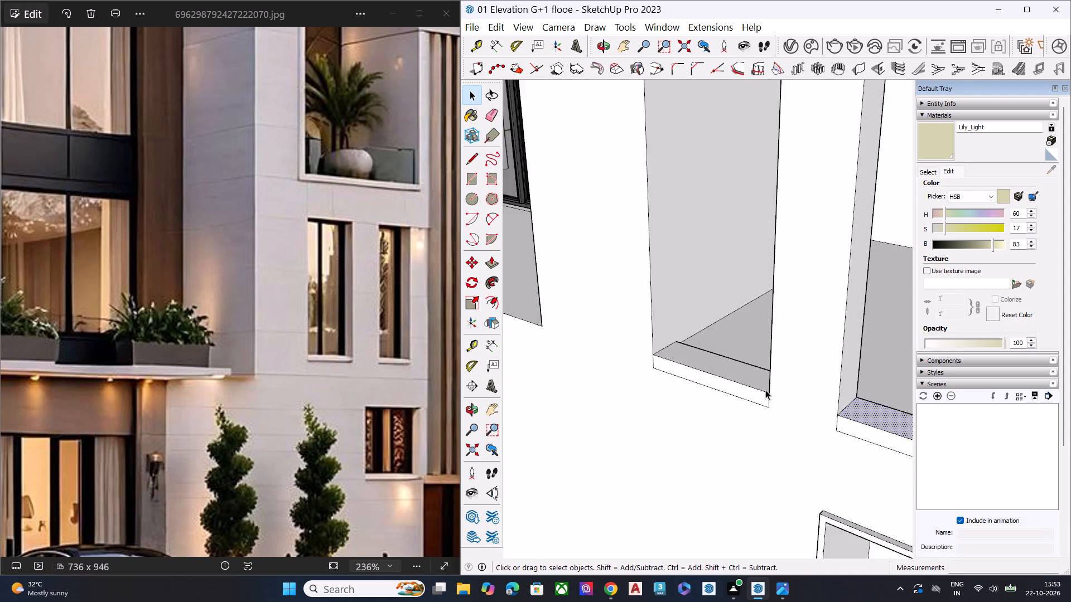
scroll(765, 390, "down", 4)
scroll(761, 398, "up", 5)
left_click(756, 386)
key("p")
left_click(756, 386)
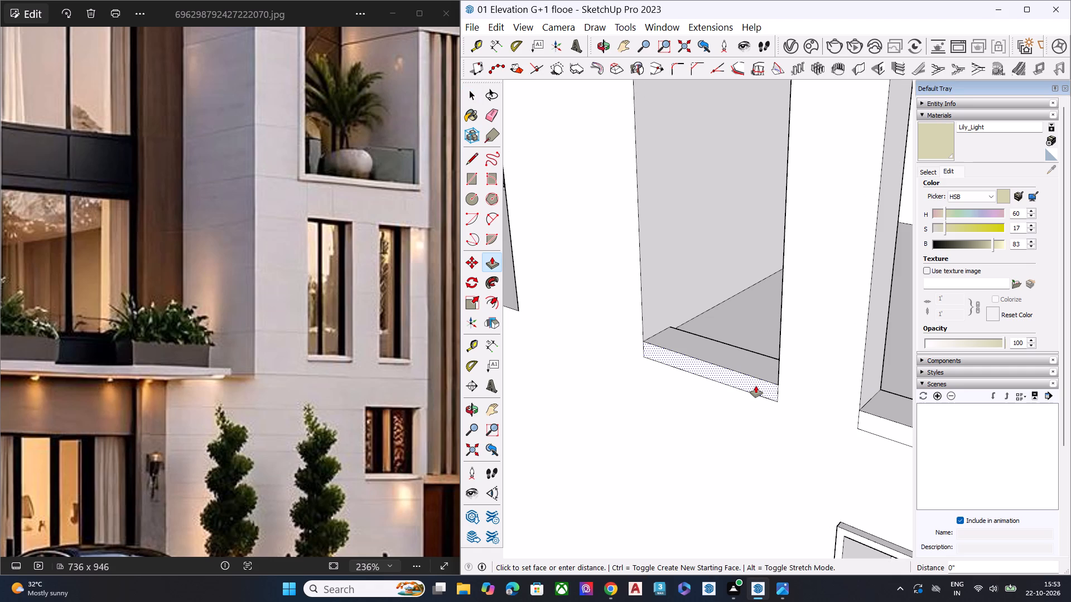
left_click(751, 389)
key("space")
Pull the second narrow window's sill front face out 1 1/2", matching the first sill's projection.
scroll(722, 400, "down", 2)
scroll(721, 400, "up", 1)
scroll(721, 400, "down", 2)
left_click(838, 420)
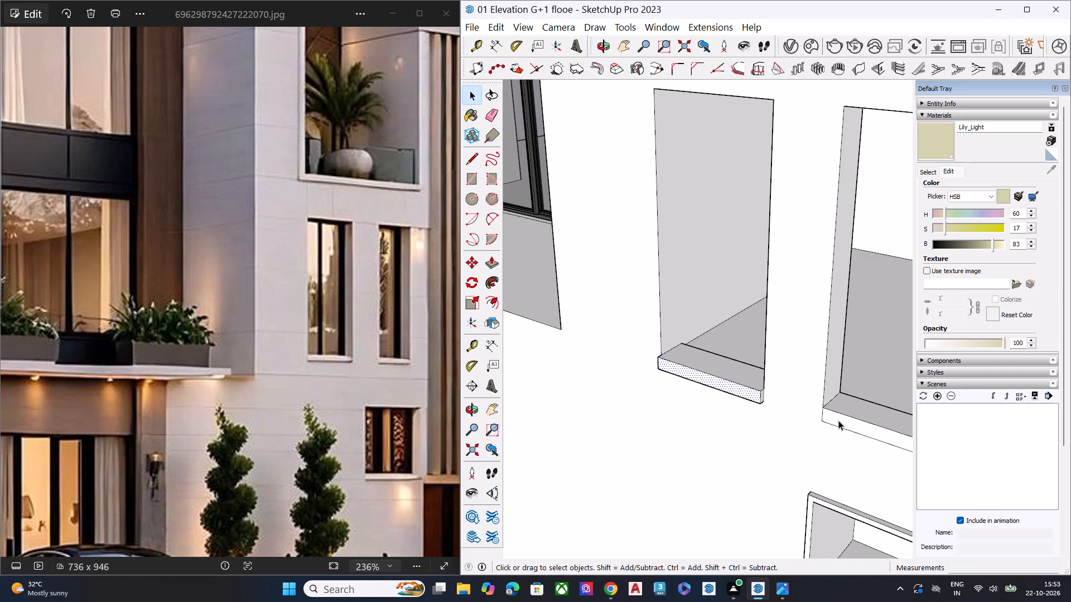
key("p")
left_click(838, 420)
left_click(758, 391)
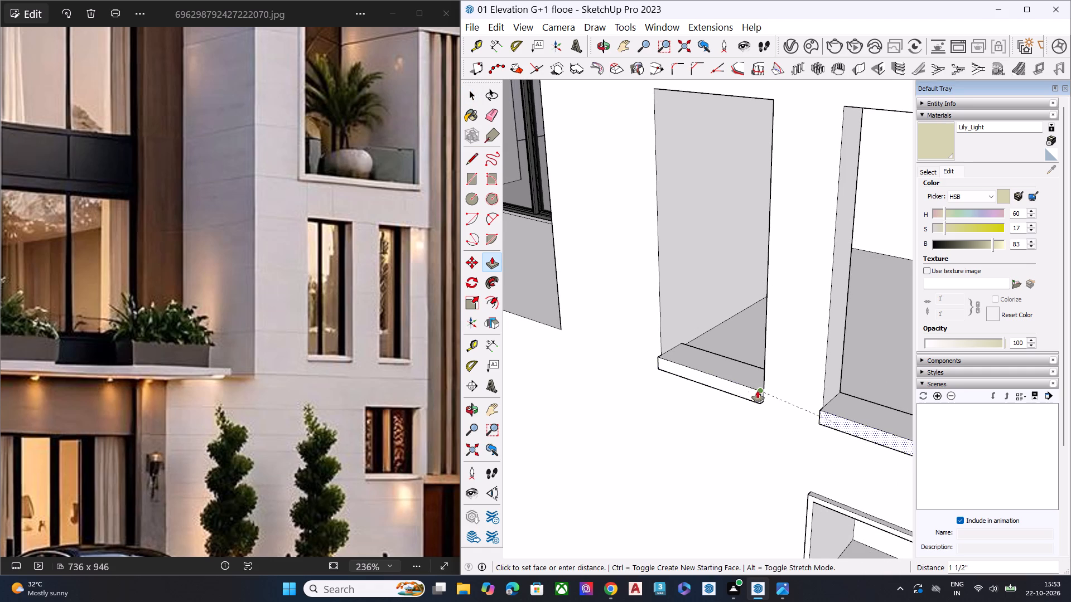
key("space")
Push the interior floor face behind the narrow windows down about 7/8", below the sill strips.
scroll(734, 401, "down", 9)
middle_click_drag(724, 409, 837, 383)
middle_click_drag(765, 382, 769, 538)
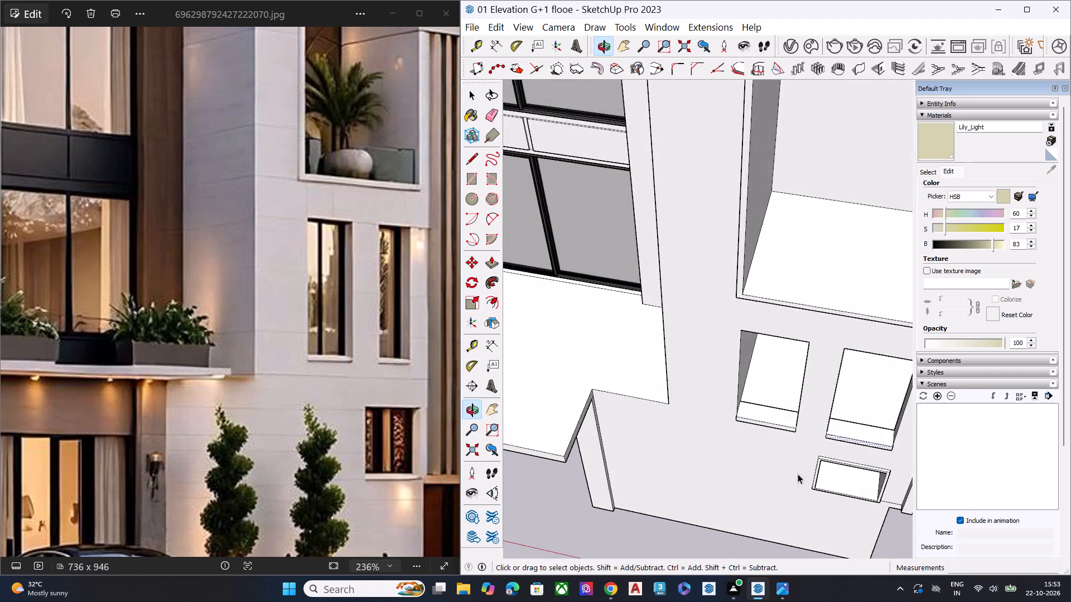
scroll(816, 443, "up", 5)
scroll(828, 433, "down", 1)
scroll(828, 433, "up", 4)
middle_click_drag(788, 417, 570, 299)
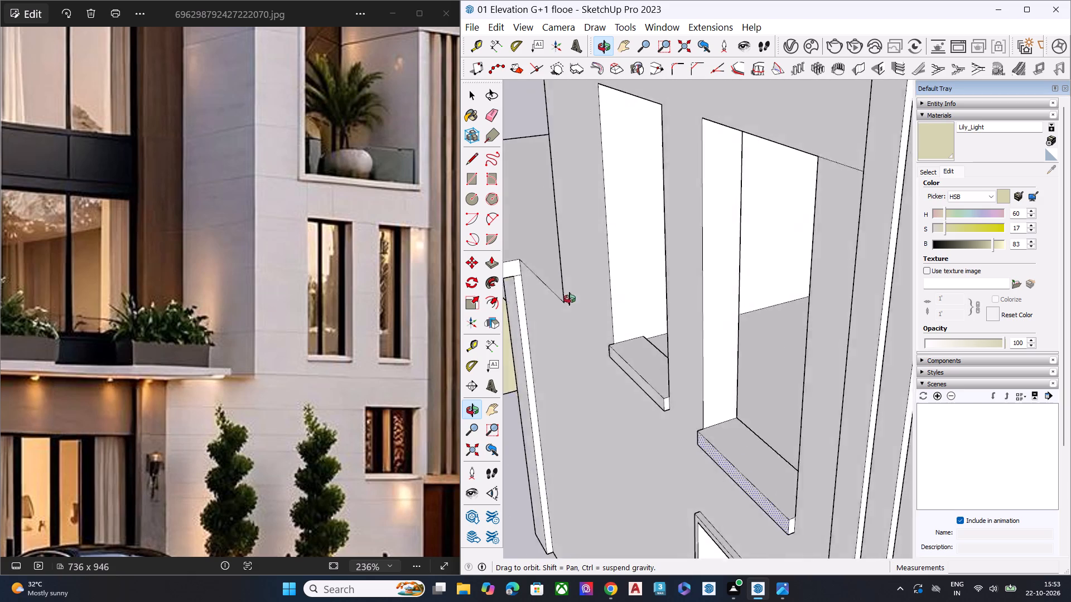
middle_click_drag(570, 299, 585, 302)
scroll(617, 307, "up", 8)
scroll(697, 342, "up", 1)
middle_click_drag(668, 343, 347, 322)
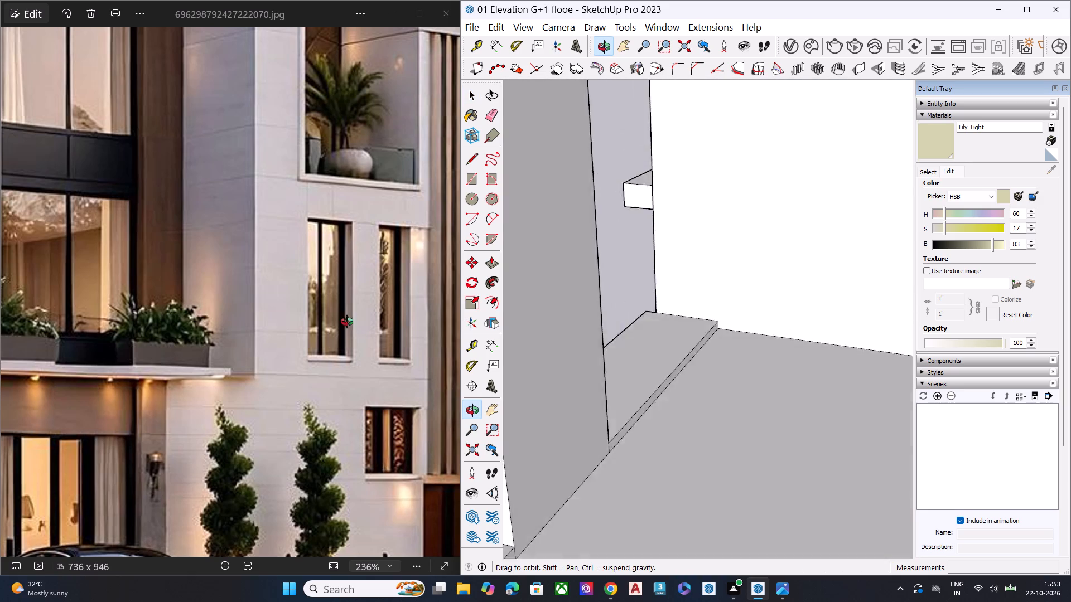
middle_click_drag(347, 322, 255, 287)
left_click(724, 486)
key("p")
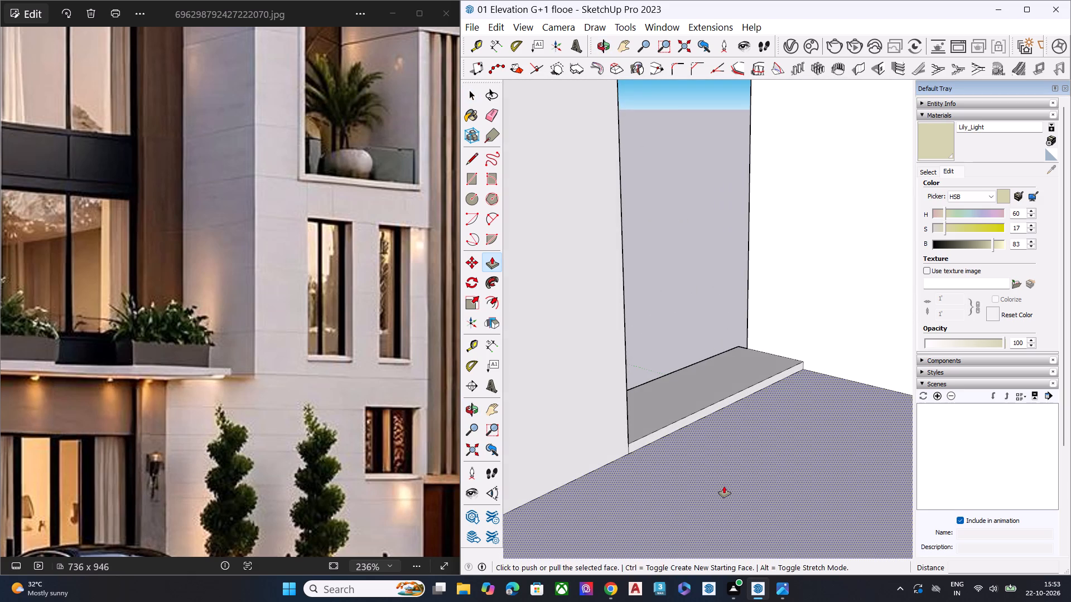
left_click(724, 486)
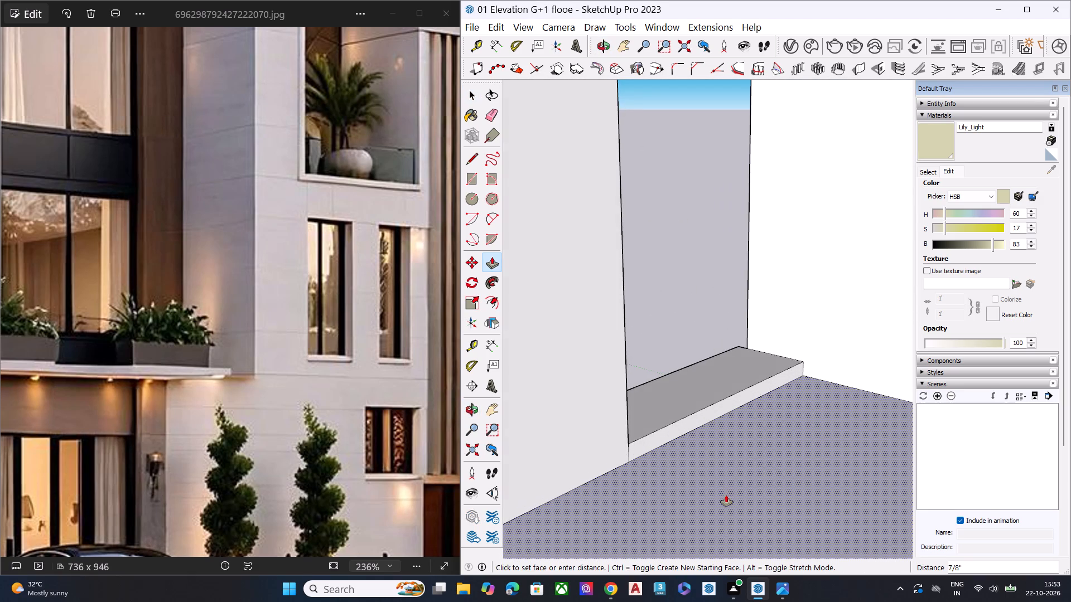
left_click(726, 495)
key("space")
Examine the narrow windows' projecting sills and the whole front elevation from outside, with nothing selected.
scroll(721, 443, "down", 5)
scroll(558, 347, "up", 10)
middle_click_drag(668, 368, 920, 380)
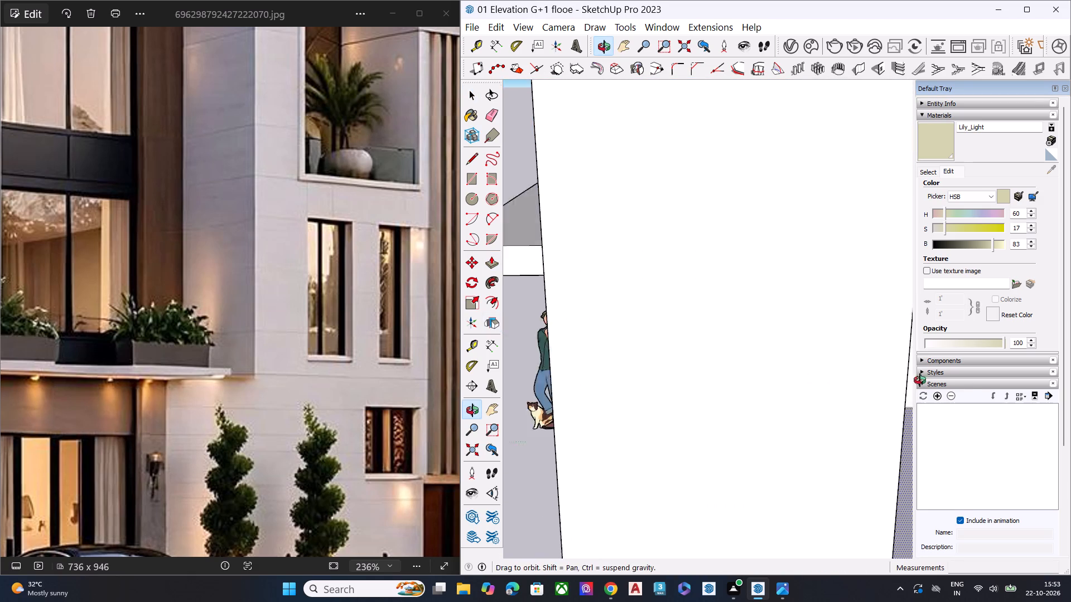
middle_click_drag(920, 380, 1066, 390)
key("space")
scroll(765, 373, "down", 5)
scroll(765, 373, "up", 1)
scroll(765, 373, "down", 2)
middle_click_drag(724, 394, 1000, 362)
scroll(988, 369, "up", 1)
scroll(796, 360, "down", 14)
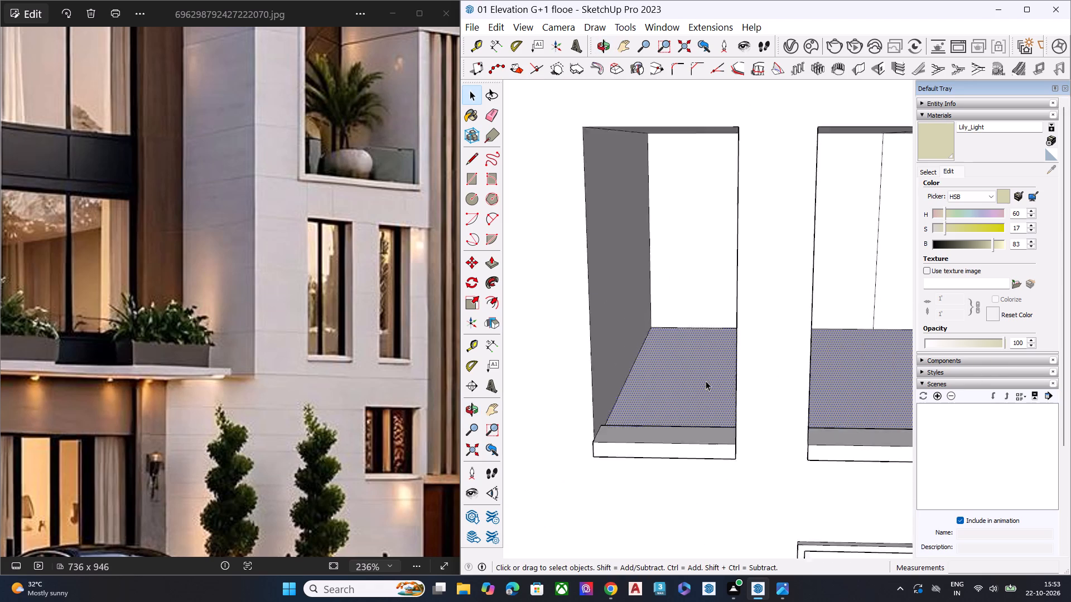
scroll(706, 381, "down", 3)
middle_click_drag(751, 385, 757, 405)
scroll(751, 385, "down", 8)
scroll(760, 337, "up", 2)
scroll(760, 337, "down", 7)
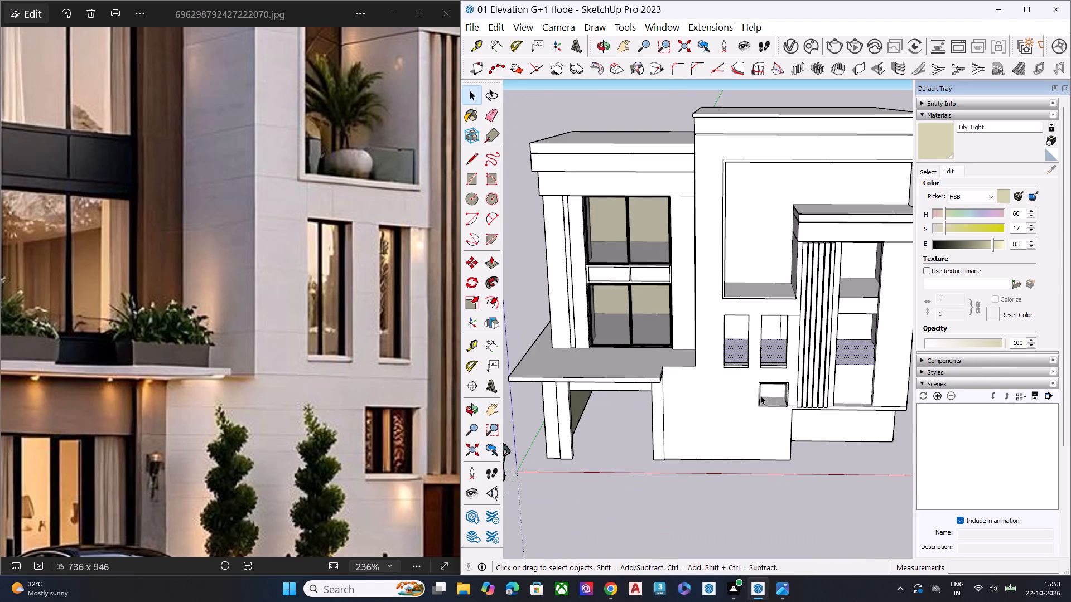
double_click(758, 493)
middle_click_drag(771, 392, 812, 357)
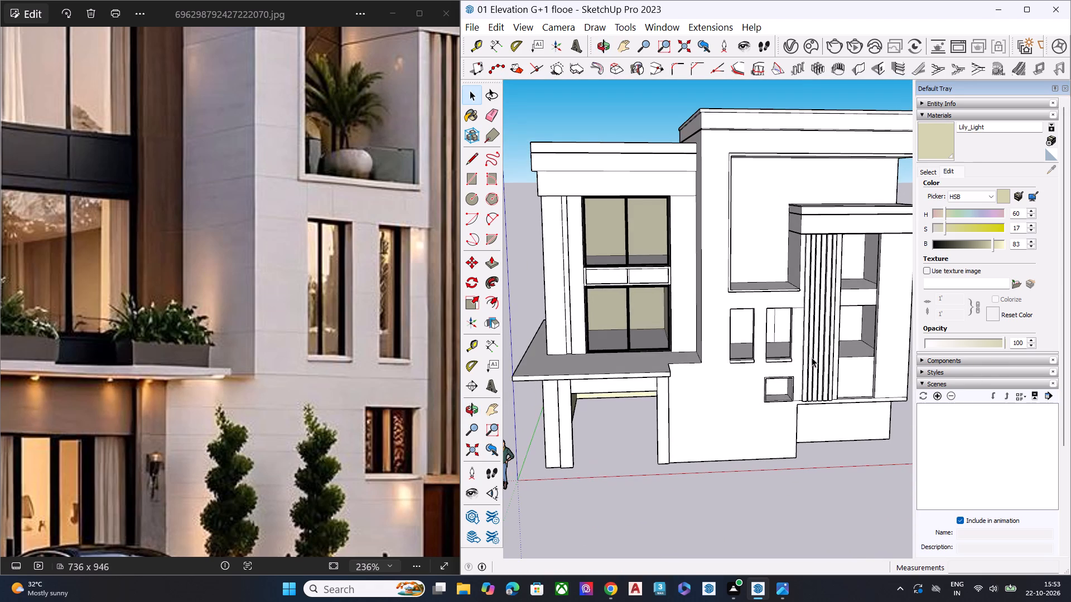
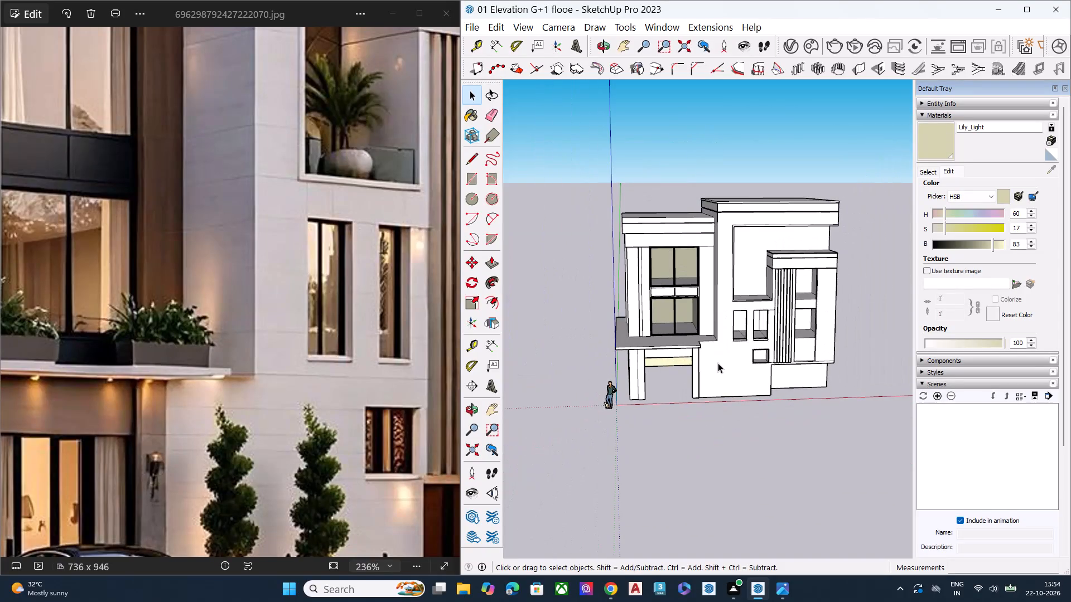
Examine the house model's overall massing from several angles against the reference photo of the facade.
middle_click_drag(717, 355, 792, 207)
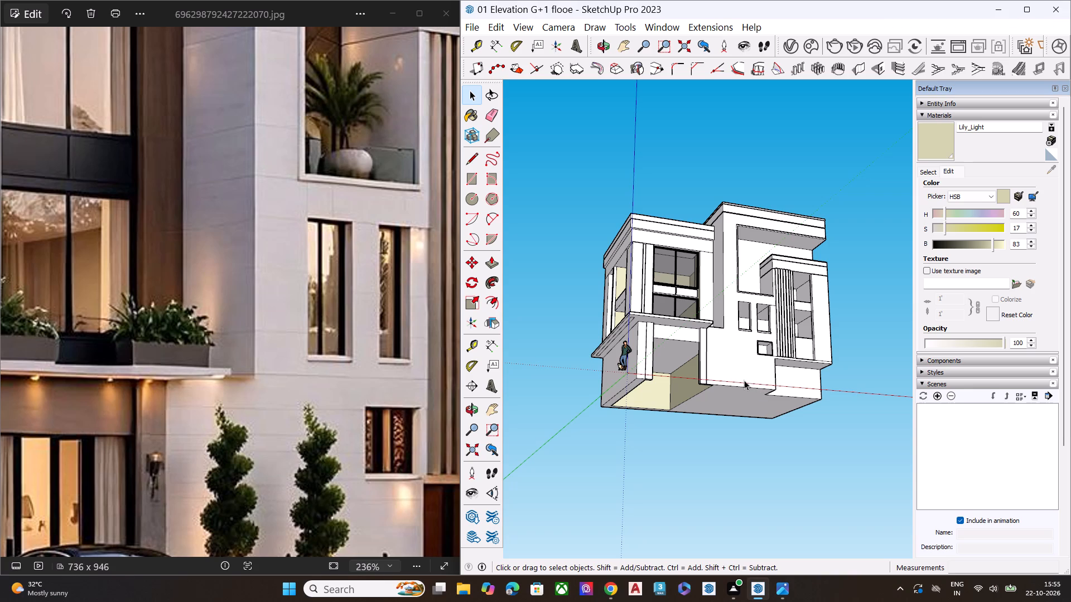
scroll(820, 294, "down", 6)
middle_click_drag(769, 336, 678, 484)
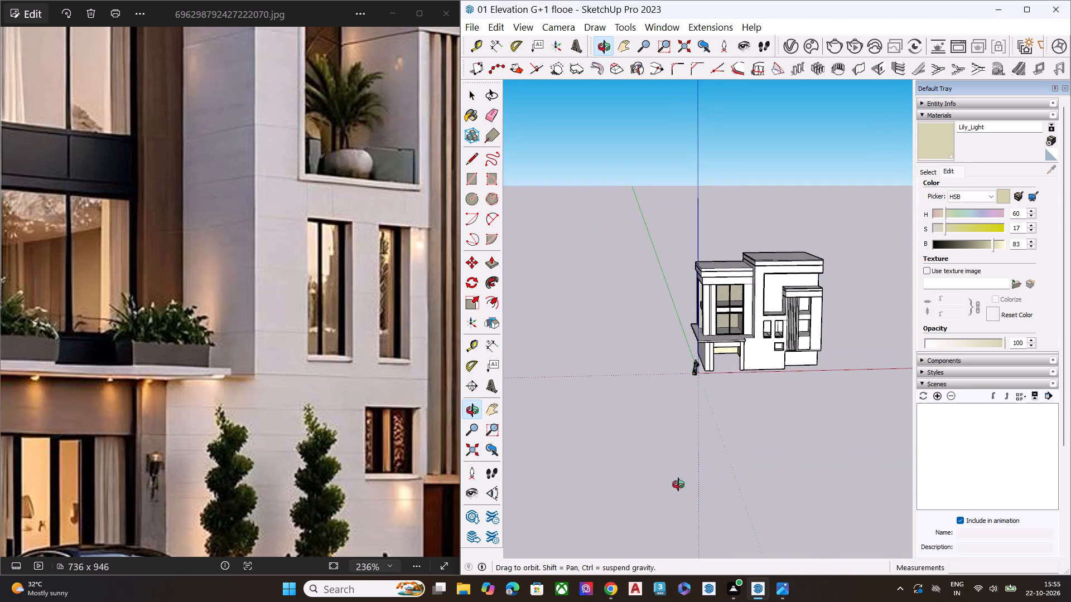
middle_click_drag(678, 484, 490, 496)
scroll(879, 236, "up", 4)
scroll(223, 380, "down", 7)
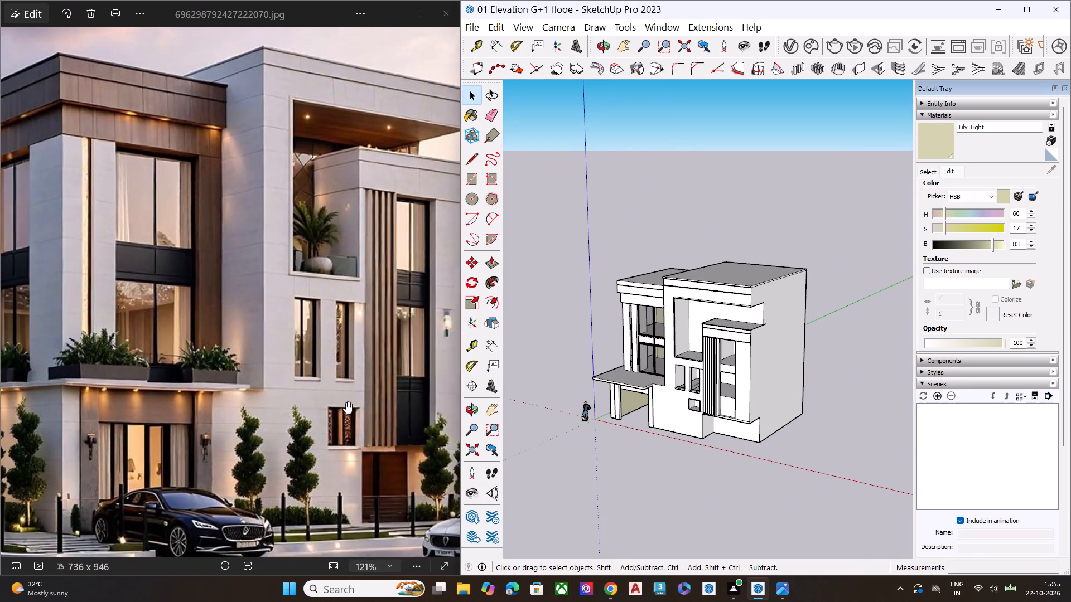
middle_click_drag(706, 316, 958, 258)
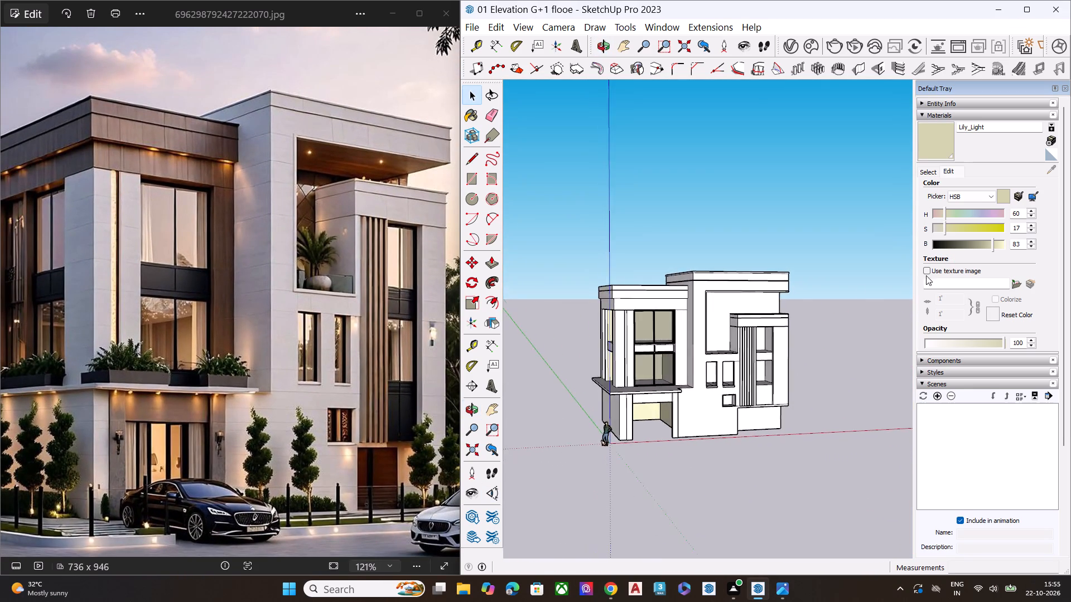
scroll(714, 304, "up", 8)
scroll(770, 310, "up", 1)
middle_click_drag(773, 308, 820, 281)
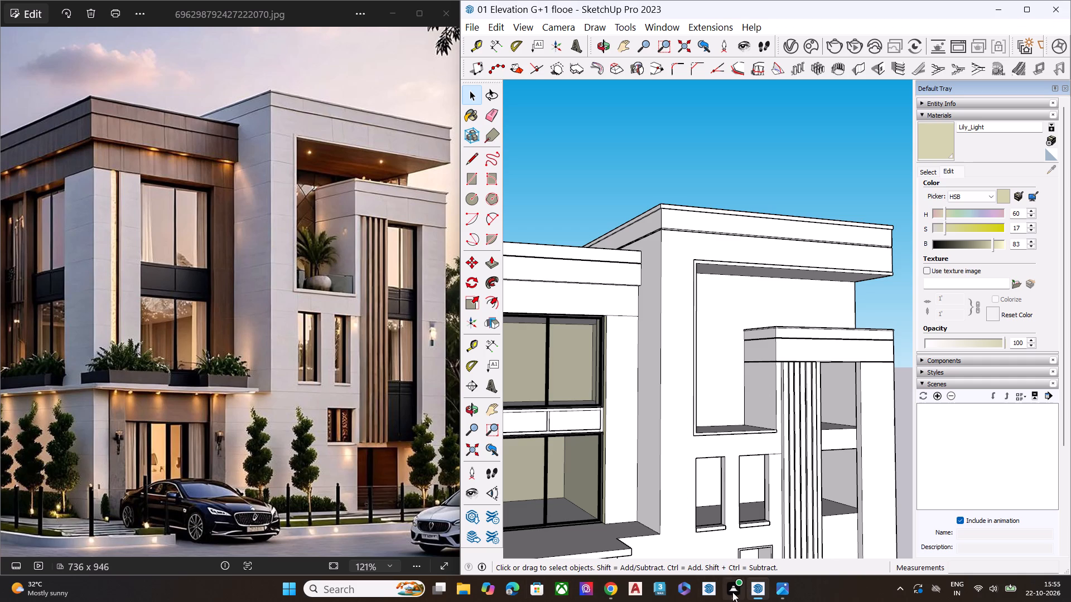
scroll(763, 394, "down", 6)
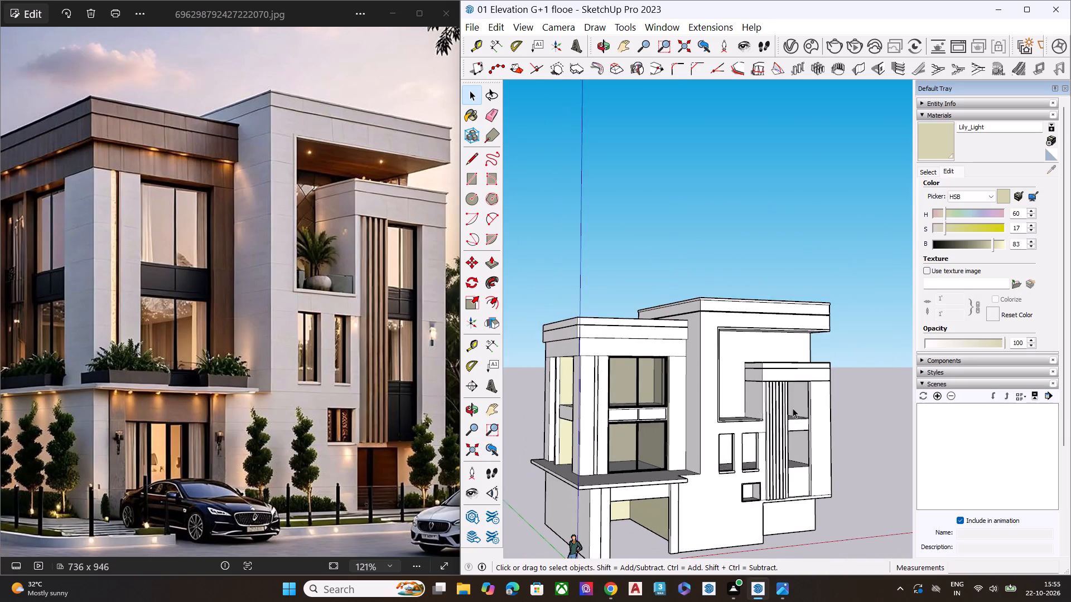
middle_click_drag(793, 408, 787, 441)
scroll(776, 440, "up", 6)
scroll(686, 405, "down", 6)
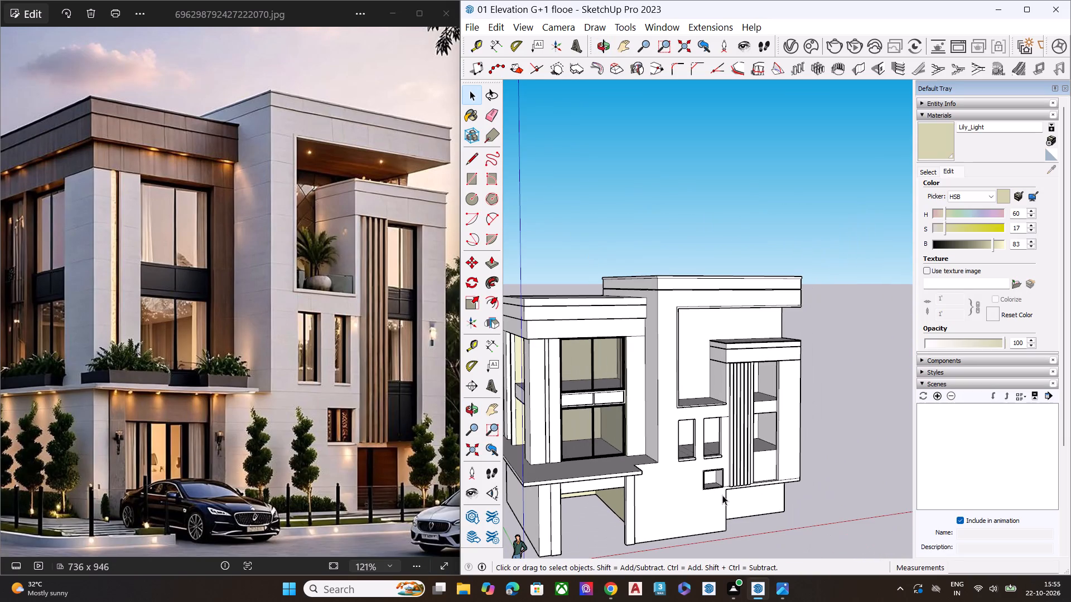
scroll(671, 536, "up", 2)
scroll(660, 450, "down", 8)
scroll(696, 481, "up", 8)
middle_click_drag(646, 460, 588, 453)
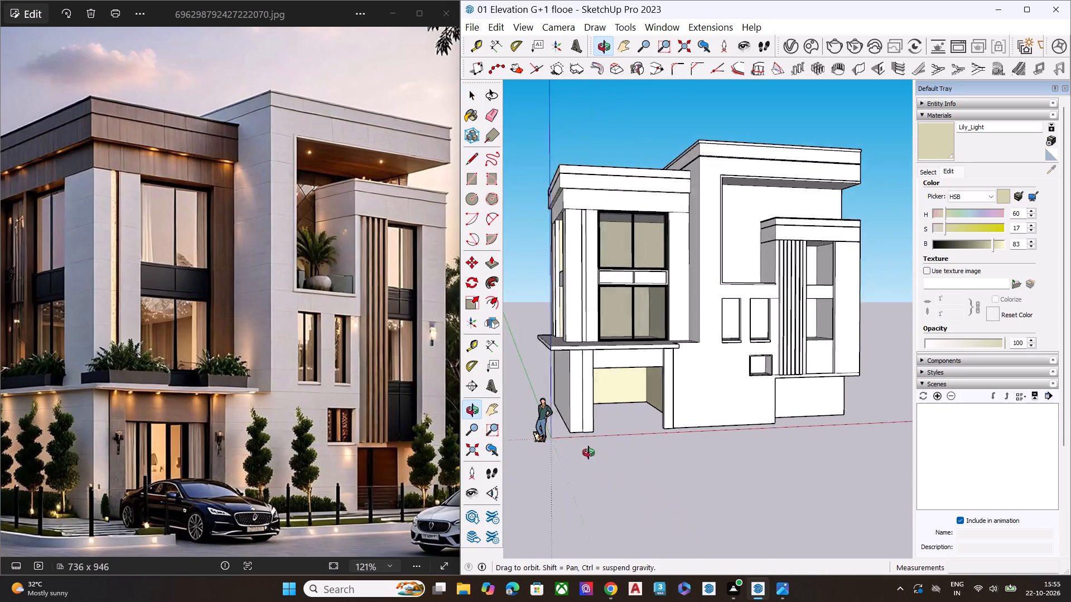
middle_click_drag(588, 453, 561, 453)
scroll(560, 436, "up", 7)
scroll(598, 402, "down", 7)
middle_click_drag(742, 404, 780, 395)
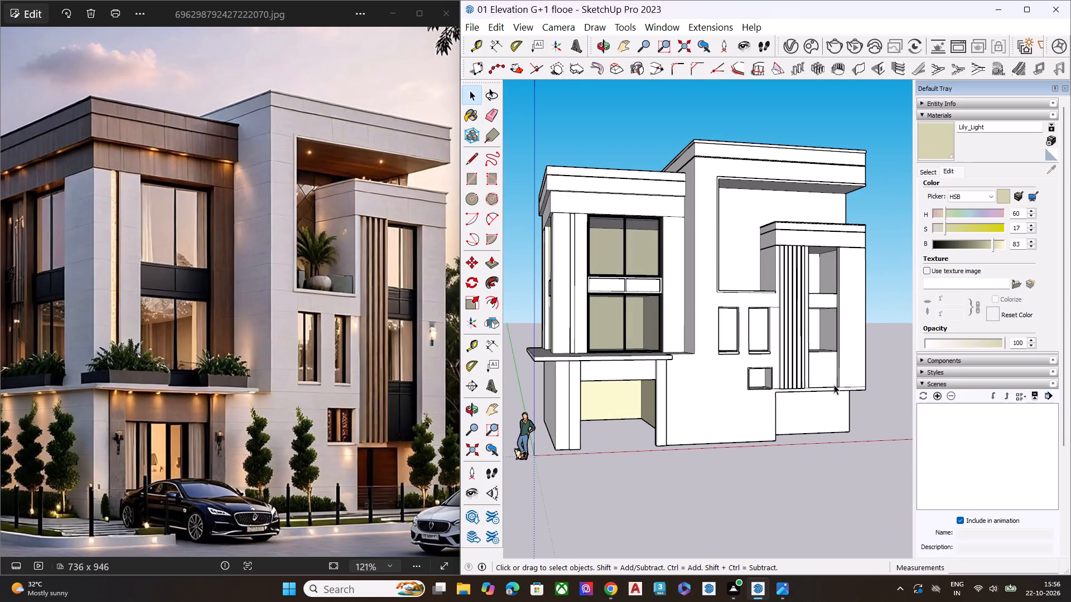
Examine the front wall's small windows, balcony opening and ground-floor wall up close.
scroll(822, 392, "up", 1)
scroll(717, 412, "up", 7)
scroll(715, 412, "down", 3)
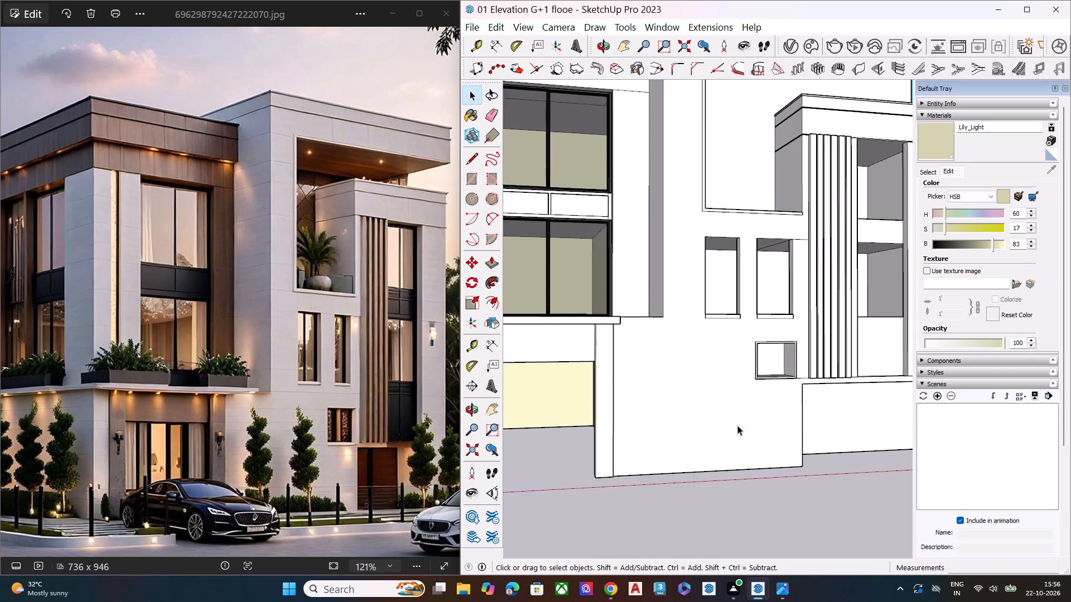
scroll(737, 425, "down", 11)
scroll(737, 375, "up", 1)
middle_click_drag(737, 375, 697, 570)
scroll(758, 446, "up", 10)
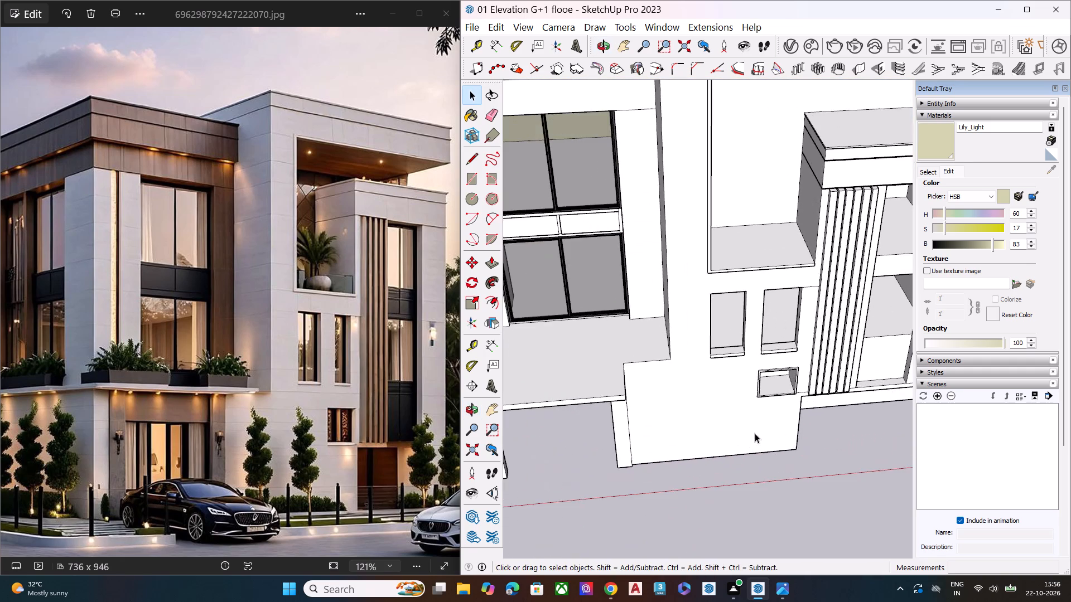
middle_click_drag(790, 438, 736, 414)
scroll(725, 415, "up", 1)
key("space")
key("space")
key("space")
left_click(636, 503)
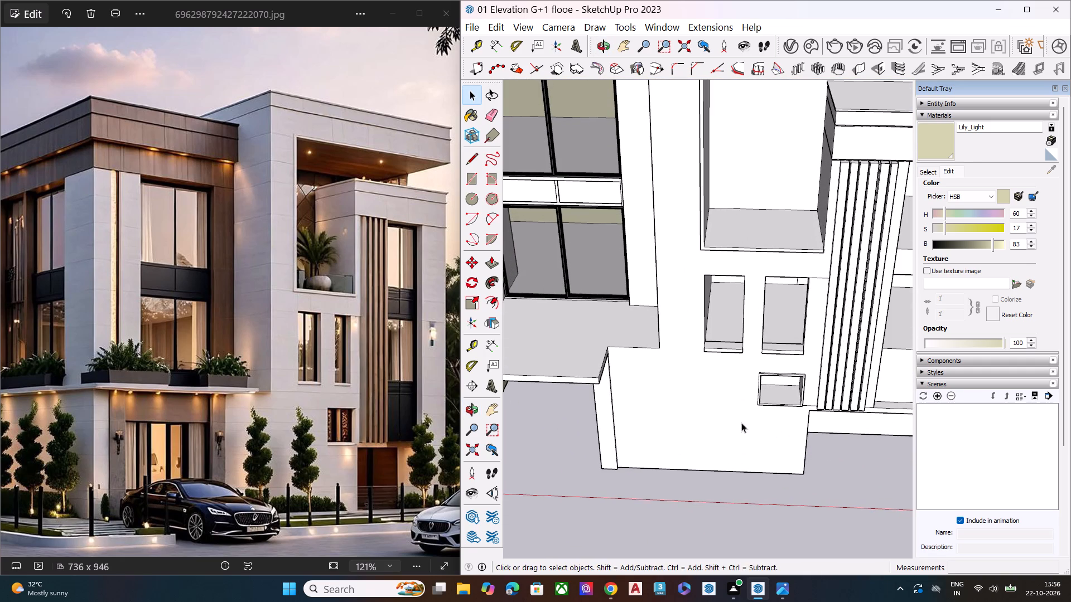
scroll(754, 415, "down", 7)
scroll(761, 419, "up", 1)
middle_click_drag(684, 429, 801, 369)
left_click(757, 472)
scroll(736, 369, "up", 1)
middle_click_drag(736, 365, 722, 322)
key("space")
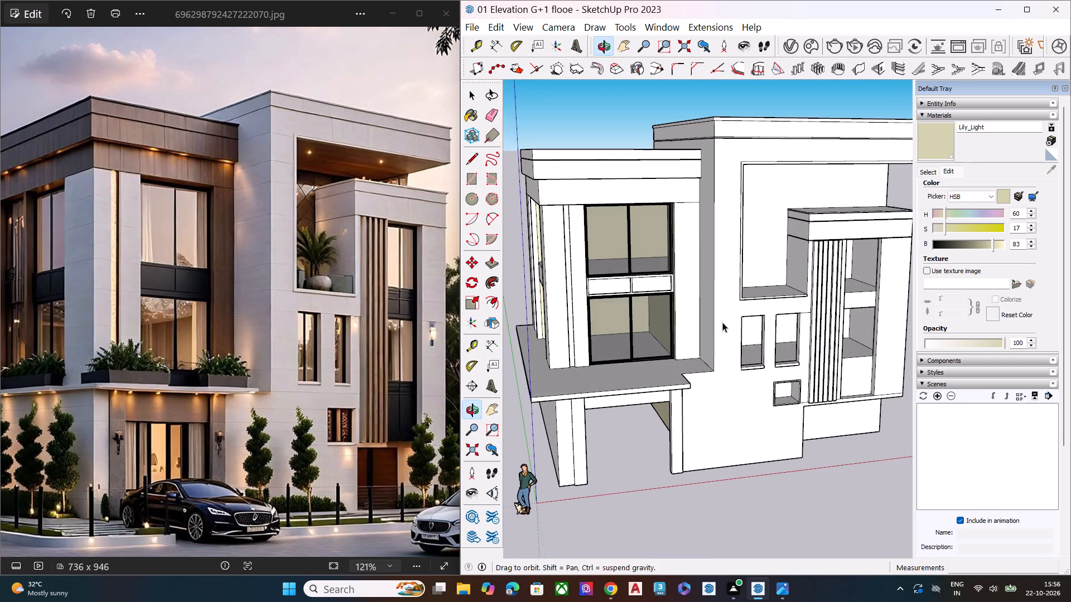
Examine the vertical fins and window openings of the projecting block, and the corner block with the entrance canopy.
scroll(682, 400, "up", 5)
middle_click_drag(666, 410, 678, 373)
scroll(647, 402, "down", 6)
middle_click_drag(819, 367, 839, 335)
scroll(839, 335, "up", 2)
scroll(812, 351, "down", 1)
scroll(811, 351, "up", 6)
scroll(731, 419, "down", 2)
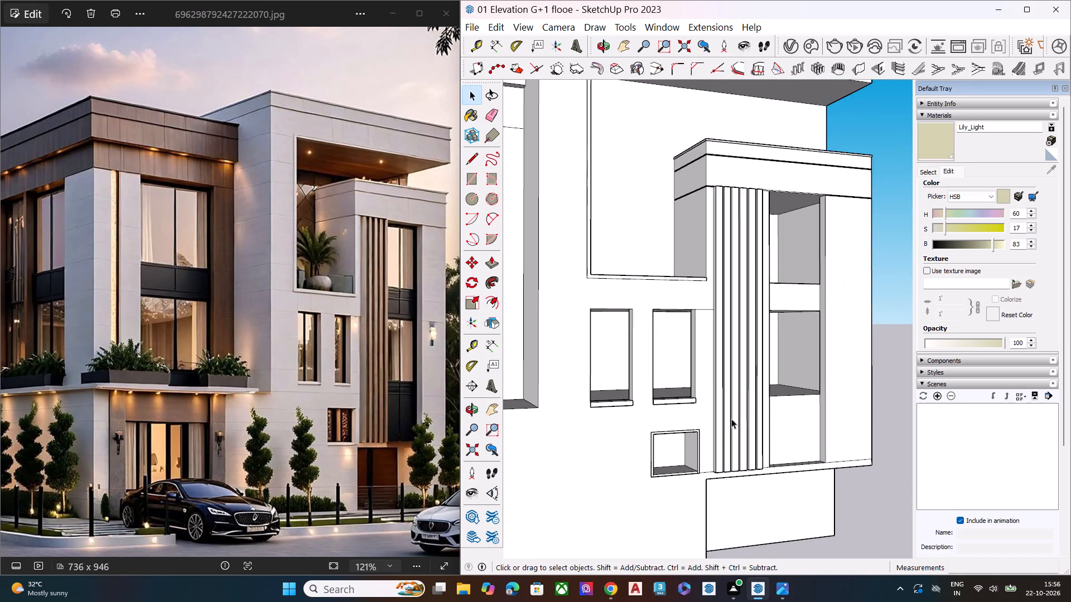
scroll(731, 419, "down", 2)
middle_click_drag(777, 315, 794, 297)
scroll(794, 297, "up", 3)
scroll(784, 304, "down", 1)
scroll(783, 305, "up", 3)
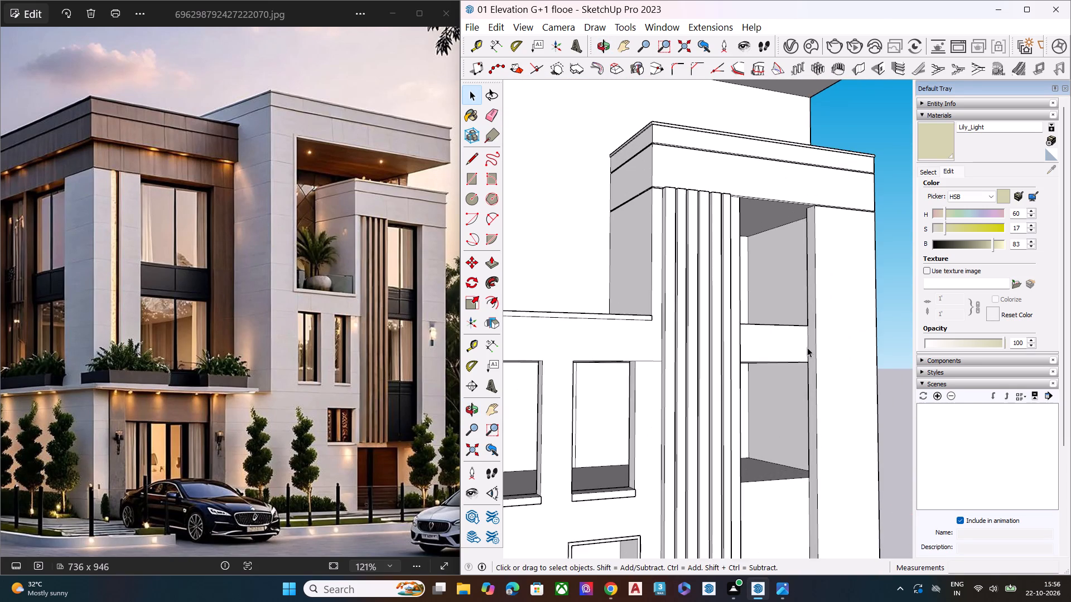
scroll(819, 353, "down", 6)
scroll(846, 377, "up", 1)
scroll(880, 375, "down", 7)
middle_click_drag(613, 363, 662, 327)
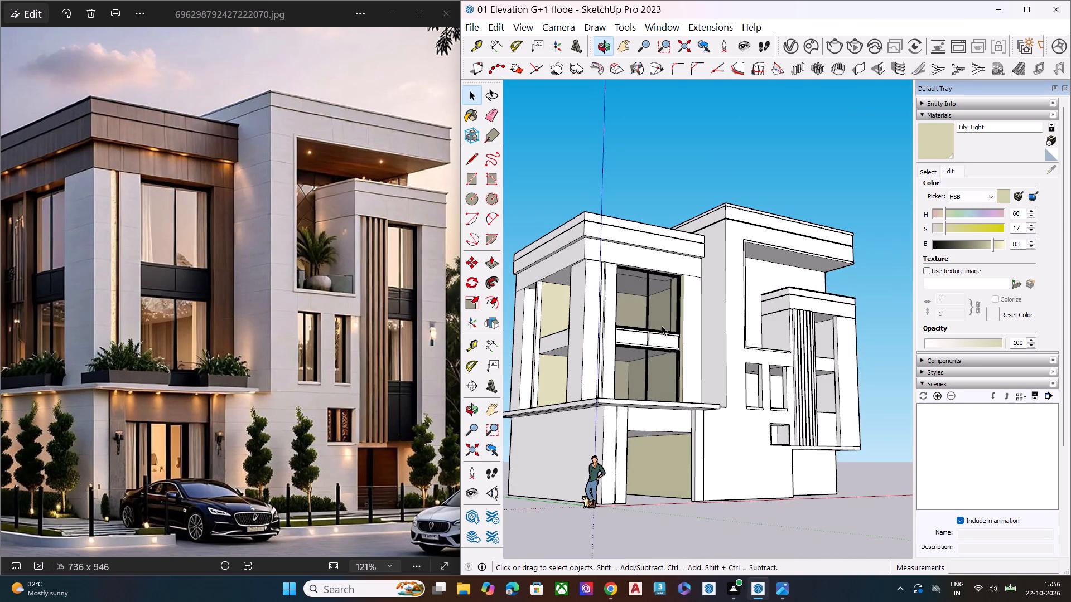
scroll(578, 326, "up", 1)
middle_click_drag(578, 329, 578, 363)
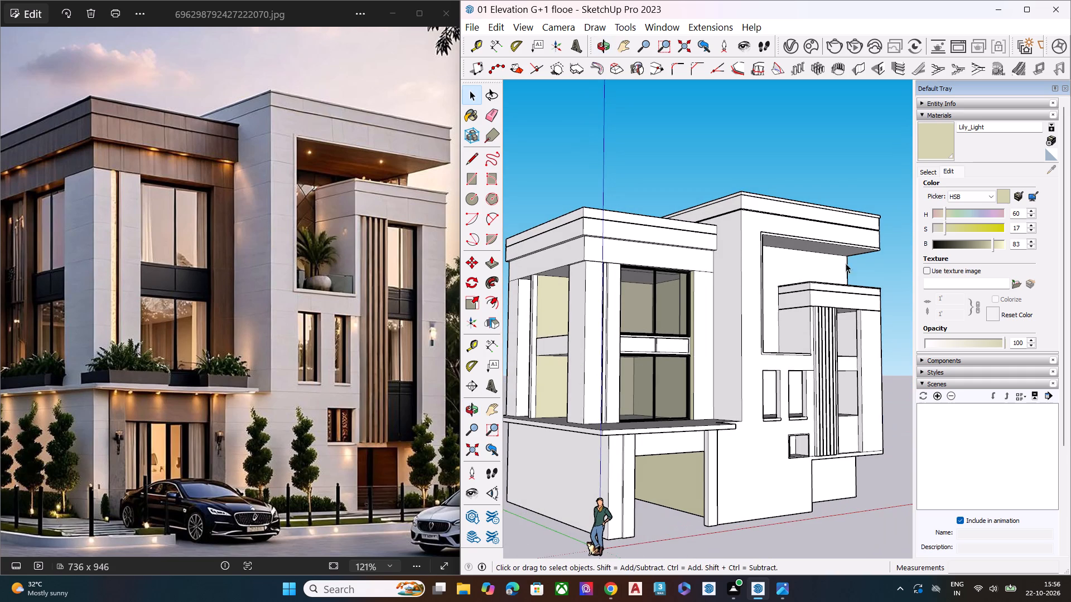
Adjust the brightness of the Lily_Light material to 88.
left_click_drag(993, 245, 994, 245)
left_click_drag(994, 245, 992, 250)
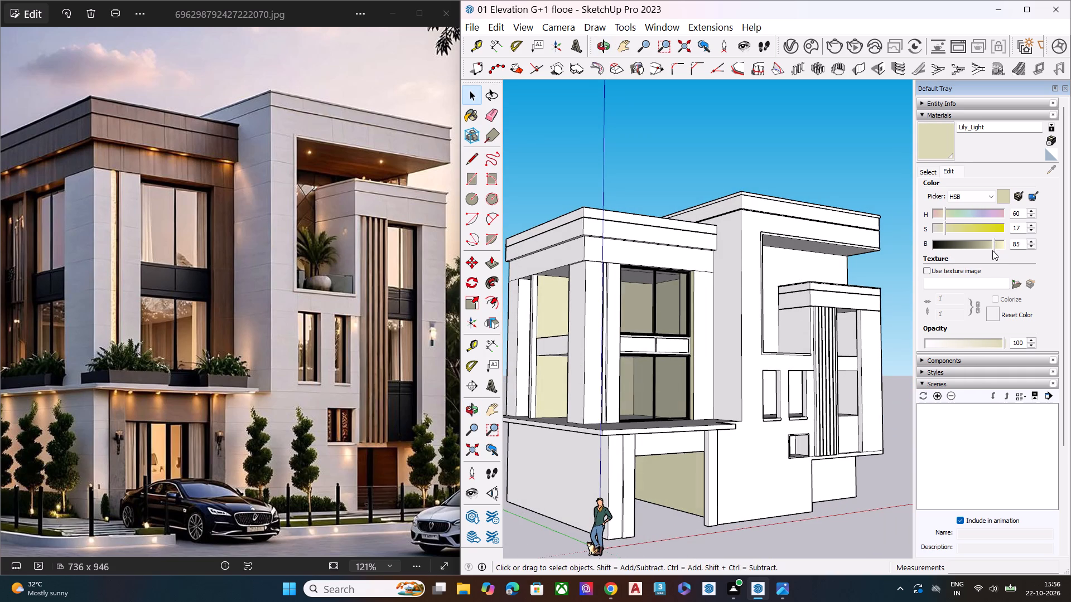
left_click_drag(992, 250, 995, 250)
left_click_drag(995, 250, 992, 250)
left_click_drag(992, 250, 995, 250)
Undo the recent series of brightness changes to the Lily_Light material.
scroll(771, 391, "up", 5)
middle_click_drag(663, 346, 713, 299)
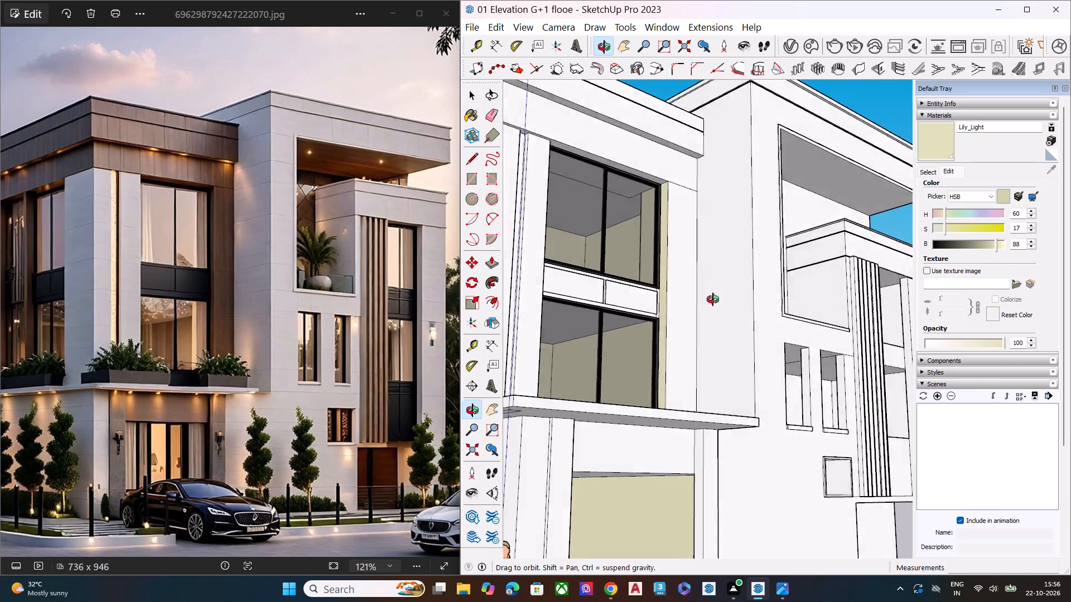
middle_click_drag(713, 299, 721, 295)
scroll(715, 291, "up", 7)
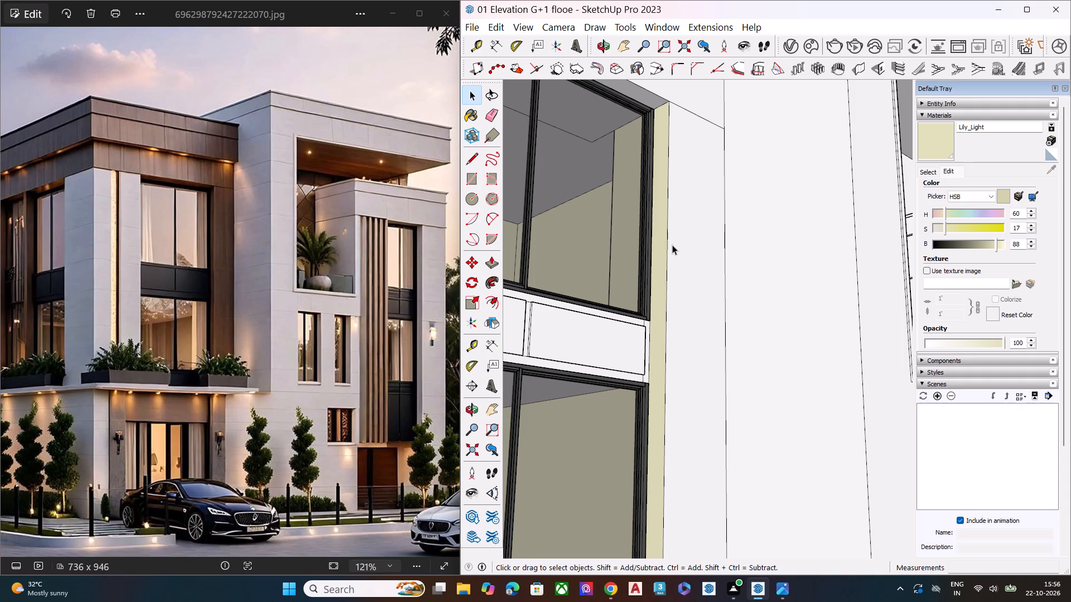
scroll(677, 260, "down", 8)
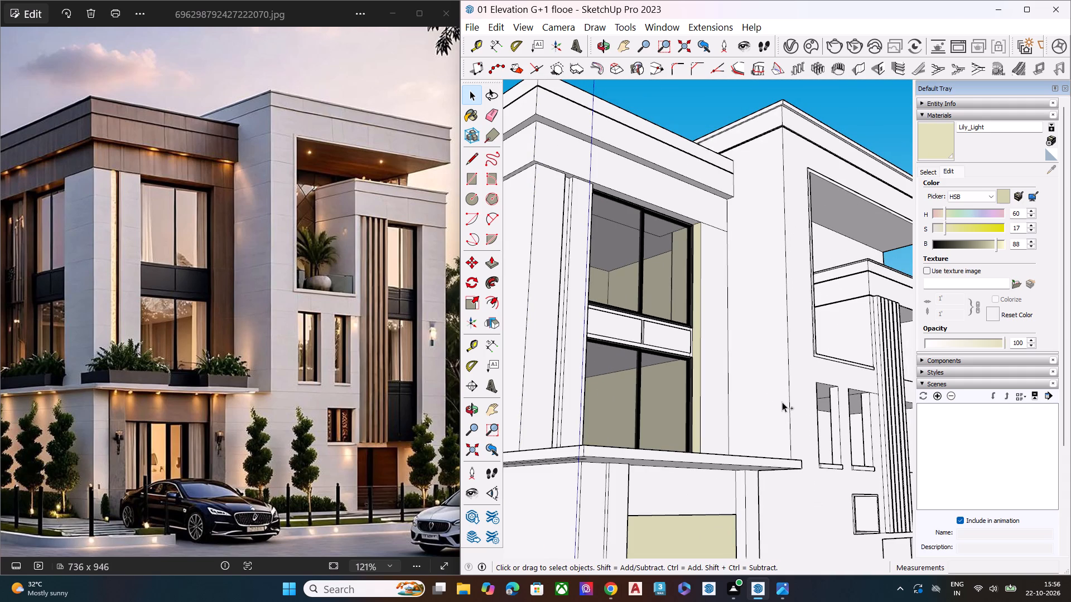
key("ctrl+z")
key("ctrl+z")
key("ctrl+z")
key("ctrl+z")
key("ctrl+z")
key("ctrl+z")
key("ctrl+z")
key("ctrl+z")
key("ctrl+z")
key("ctrl+z")
key("ctrl+z")
key("ctrl+z")
key("ctrl+z")
key("ctrl+z")
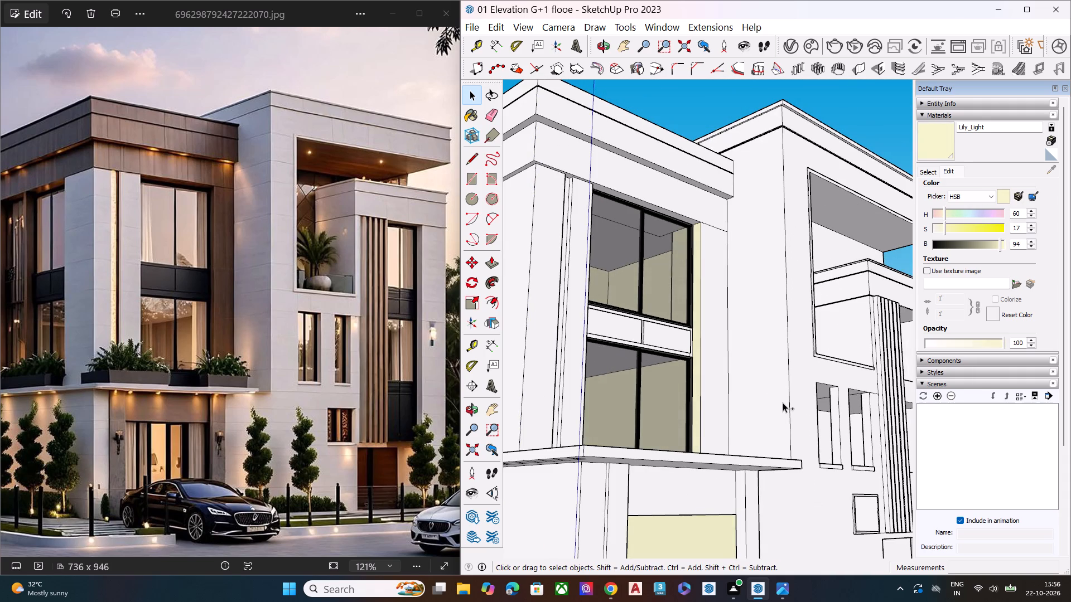
key("ctrl+z")
key("ctrl+z")
key("ctrl+z")
scroll(610, 383, "down", 8, "ctrl")
key("ctrl+z")
key("ctrl+z")
key("ctrl+z")
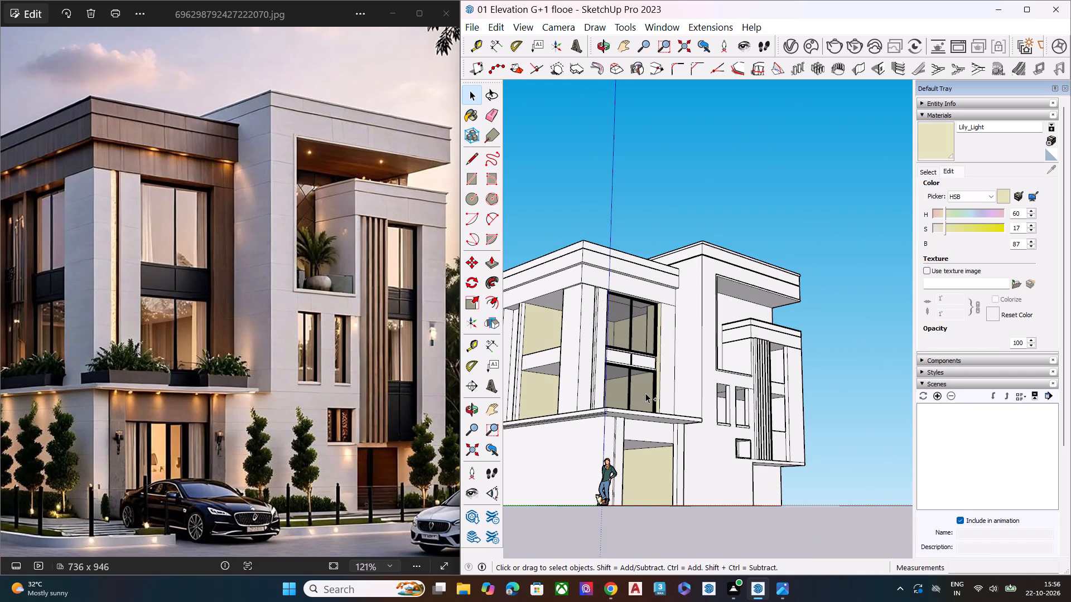
key("ctrl+z")
key("ctrl+z")
key("ctrl+z")
key("ctrl+z")
key("space")
Draw a vertical line beside the front window frames, from the upper window's top corner to the lower window's bottom corner.
scroll(626, 385, "up", 5)
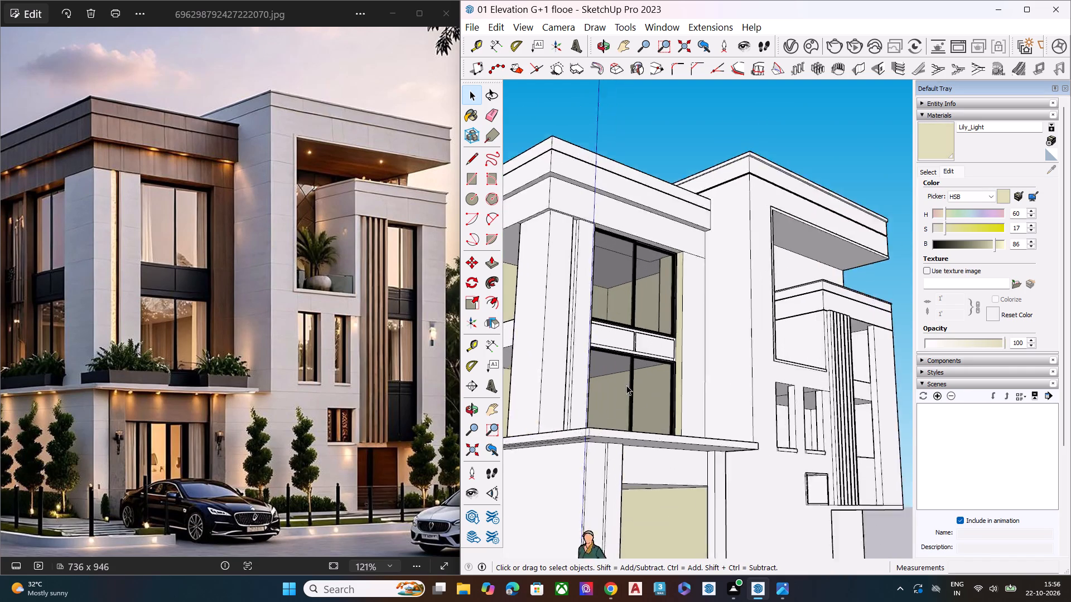
scroll(626, 385, "up", 3)
scroll(682, 321, "up", 1)
middle_click_drag(682, 321, 327, 383)
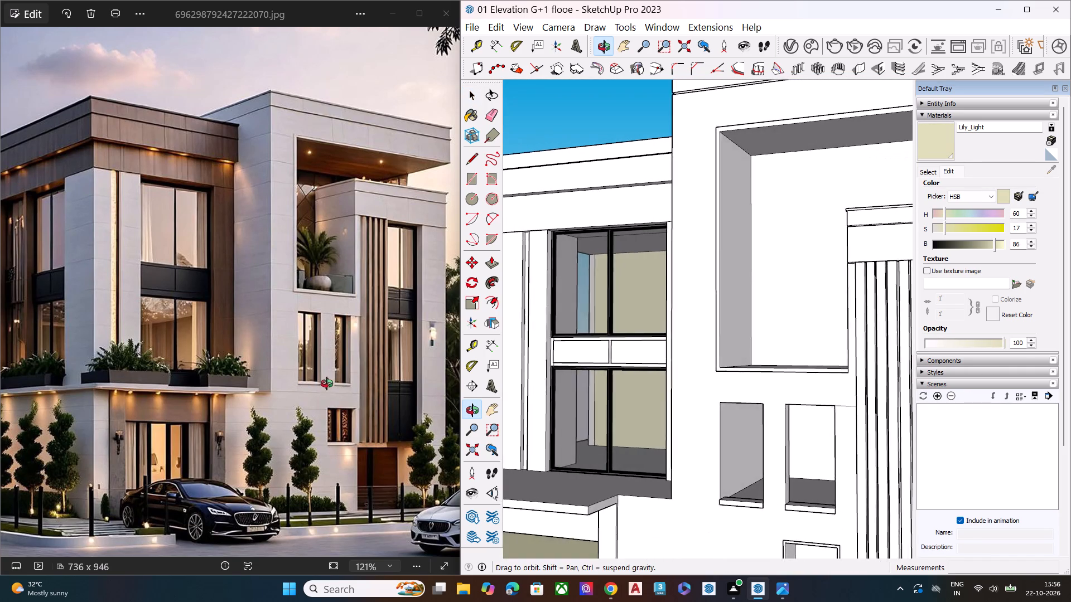
middle_click_drag(327, 383, 757, 371)
scroll(757, 367, "up", 8)
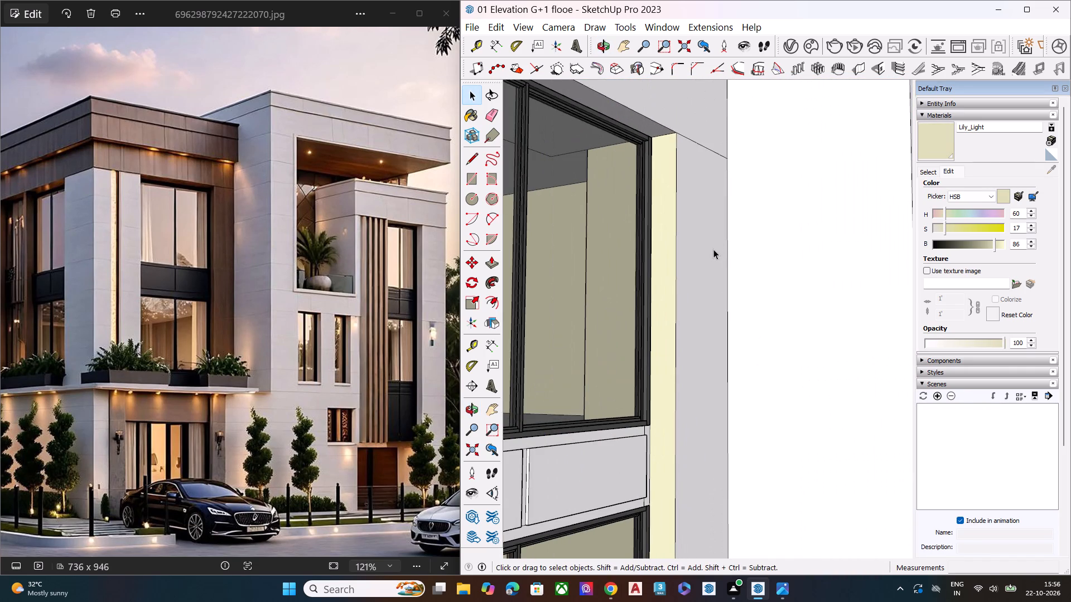
key("l")
left_click(653, 139)
scroll(663, 244, "down", 5)
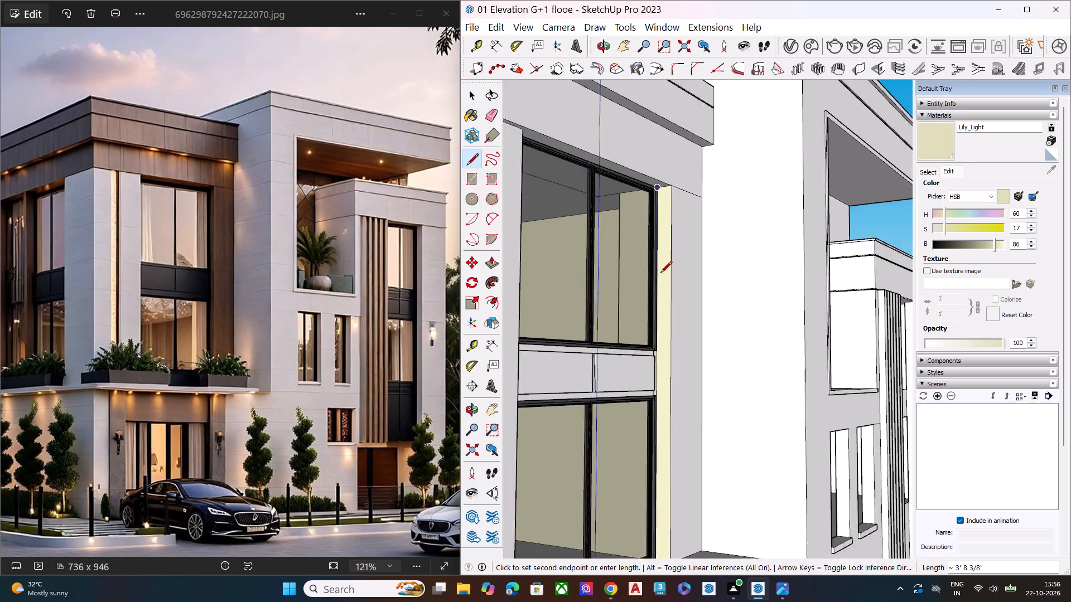
scroll(660, 274, "down", 2)
scroll(664, 439, "up", 2)
left_click(655, 553)
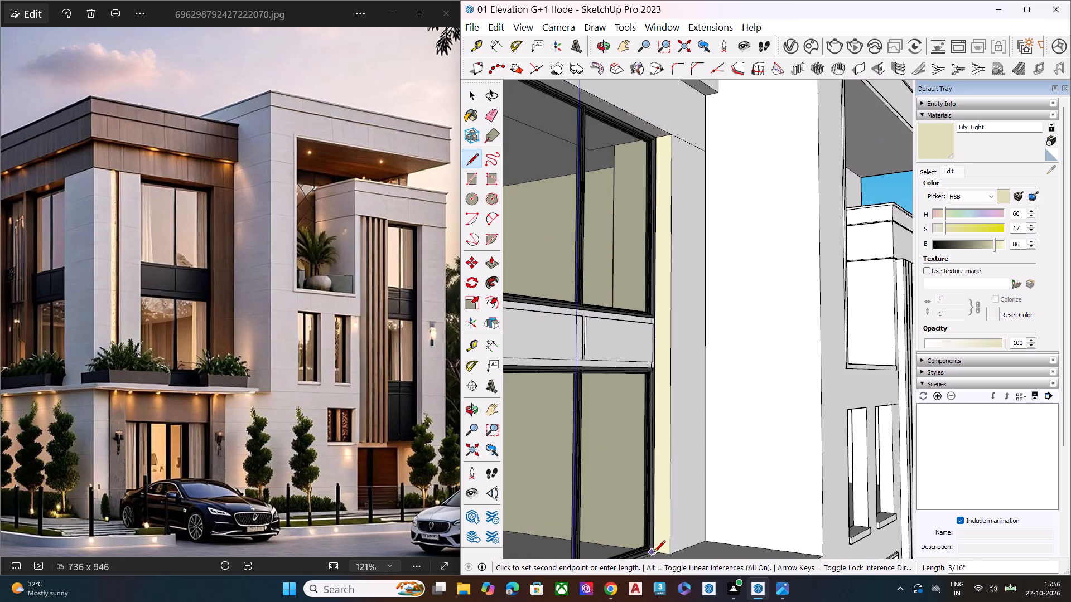
key("space")
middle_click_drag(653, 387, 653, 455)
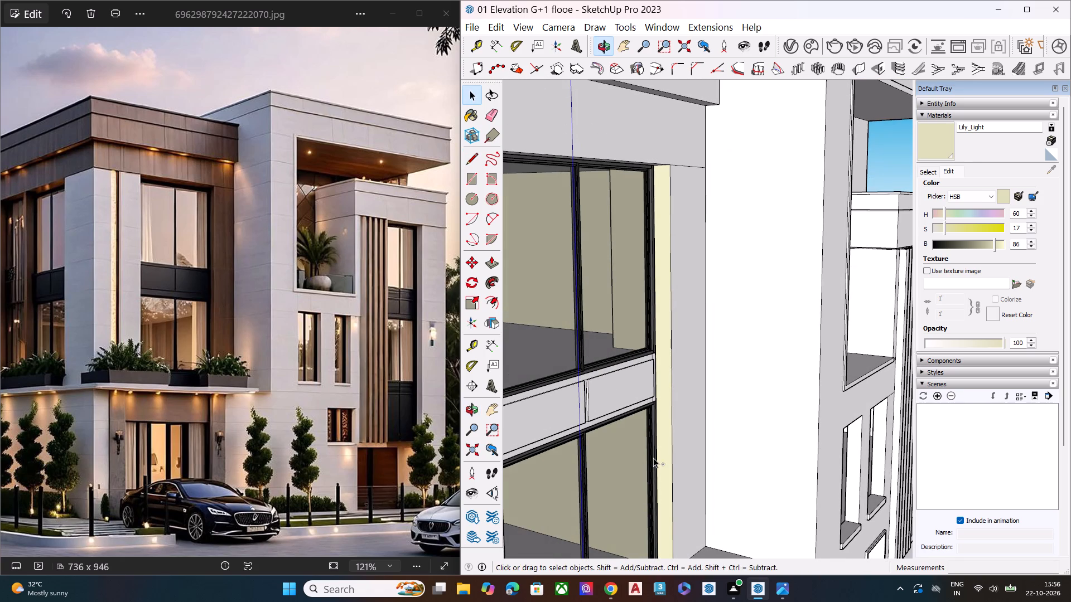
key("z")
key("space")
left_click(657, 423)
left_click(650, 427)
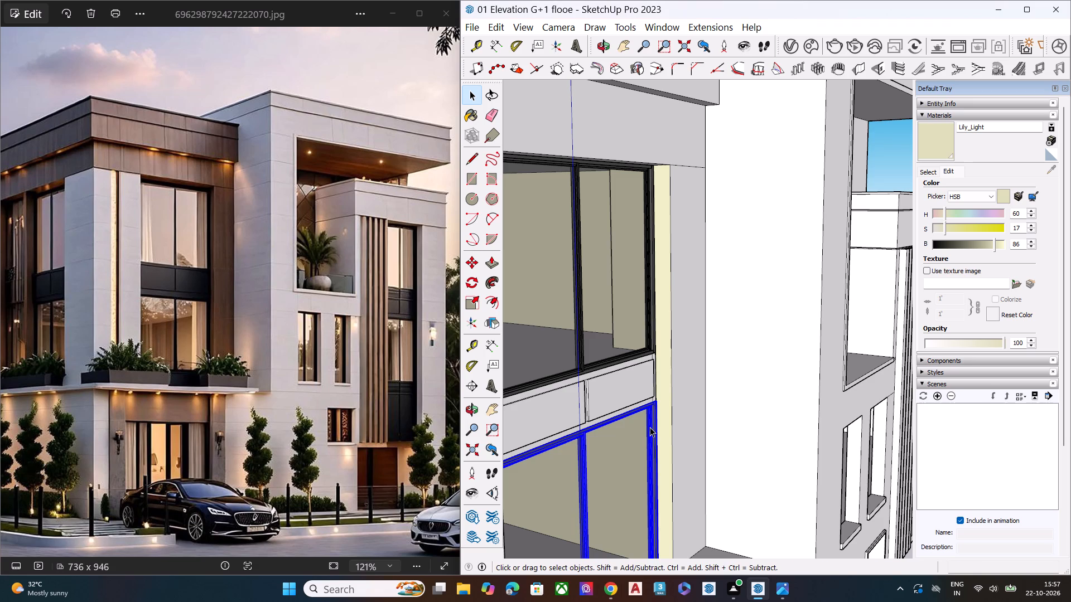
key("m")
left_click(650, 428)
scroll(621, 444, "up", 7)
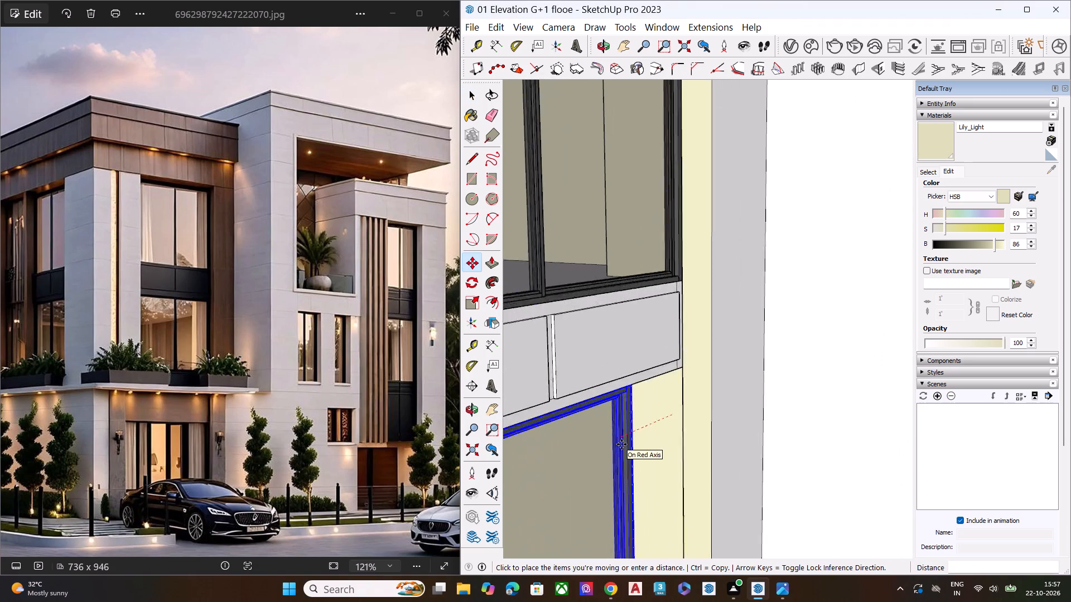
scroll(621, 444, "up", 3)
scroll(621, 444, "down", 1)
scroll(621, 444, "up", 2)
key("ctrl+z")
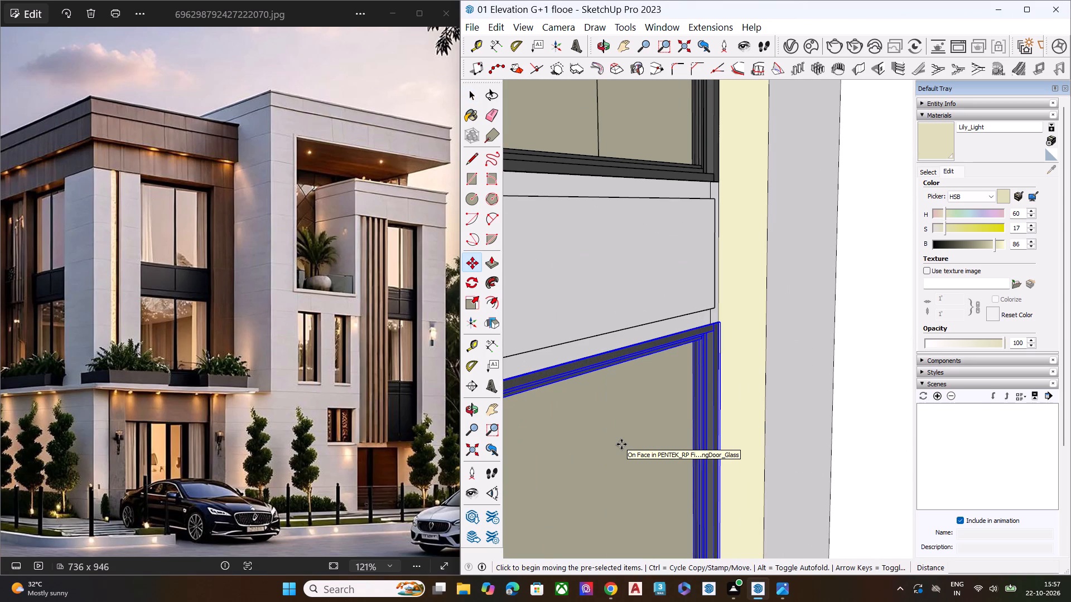
Undo the last brightness change to the Lily_Light material.
key("ctrl+z")
key("space")
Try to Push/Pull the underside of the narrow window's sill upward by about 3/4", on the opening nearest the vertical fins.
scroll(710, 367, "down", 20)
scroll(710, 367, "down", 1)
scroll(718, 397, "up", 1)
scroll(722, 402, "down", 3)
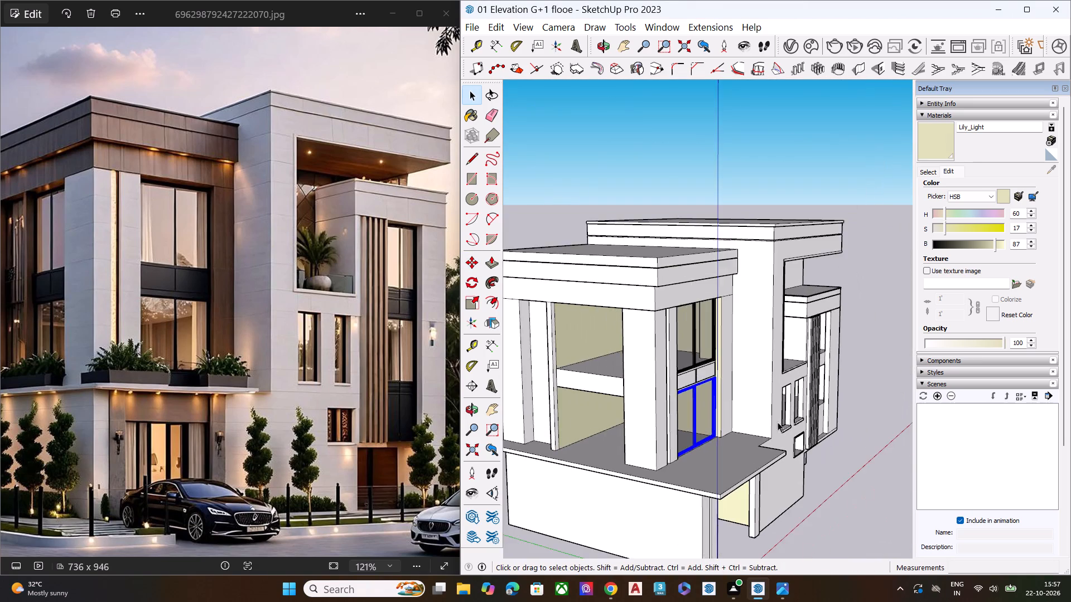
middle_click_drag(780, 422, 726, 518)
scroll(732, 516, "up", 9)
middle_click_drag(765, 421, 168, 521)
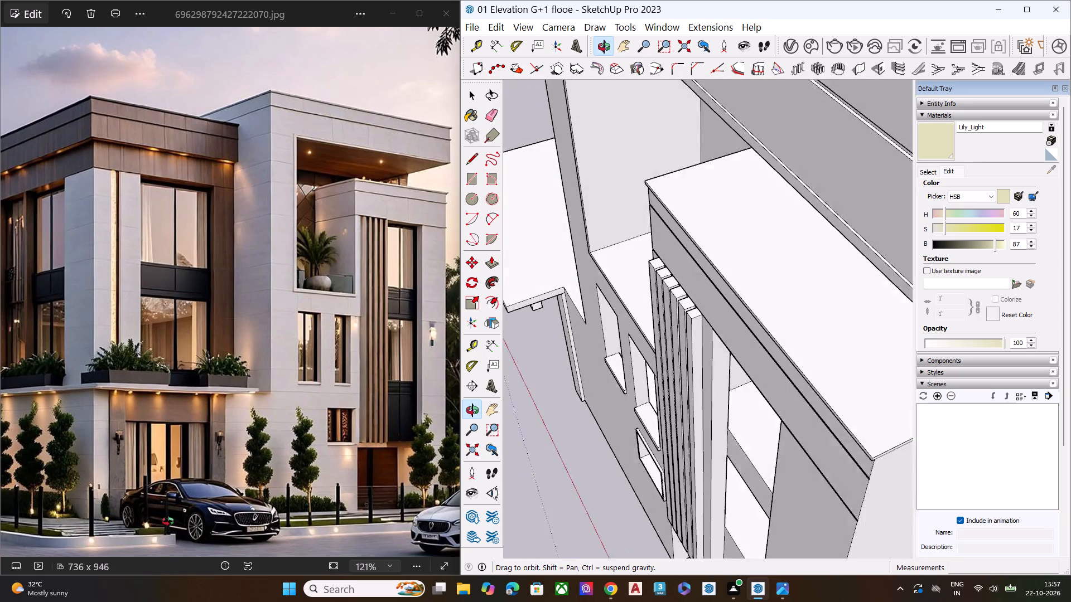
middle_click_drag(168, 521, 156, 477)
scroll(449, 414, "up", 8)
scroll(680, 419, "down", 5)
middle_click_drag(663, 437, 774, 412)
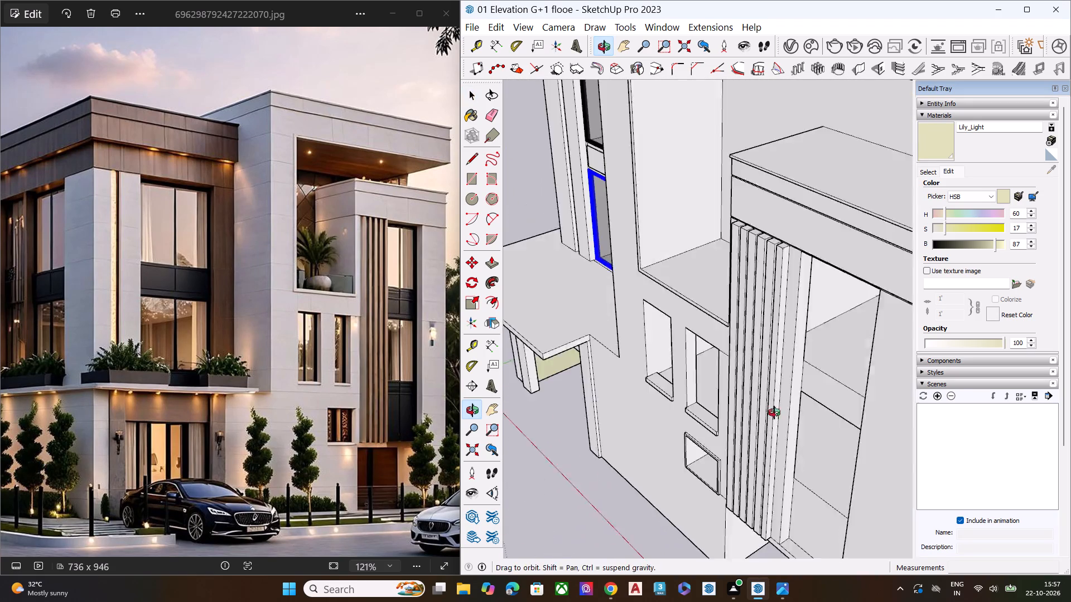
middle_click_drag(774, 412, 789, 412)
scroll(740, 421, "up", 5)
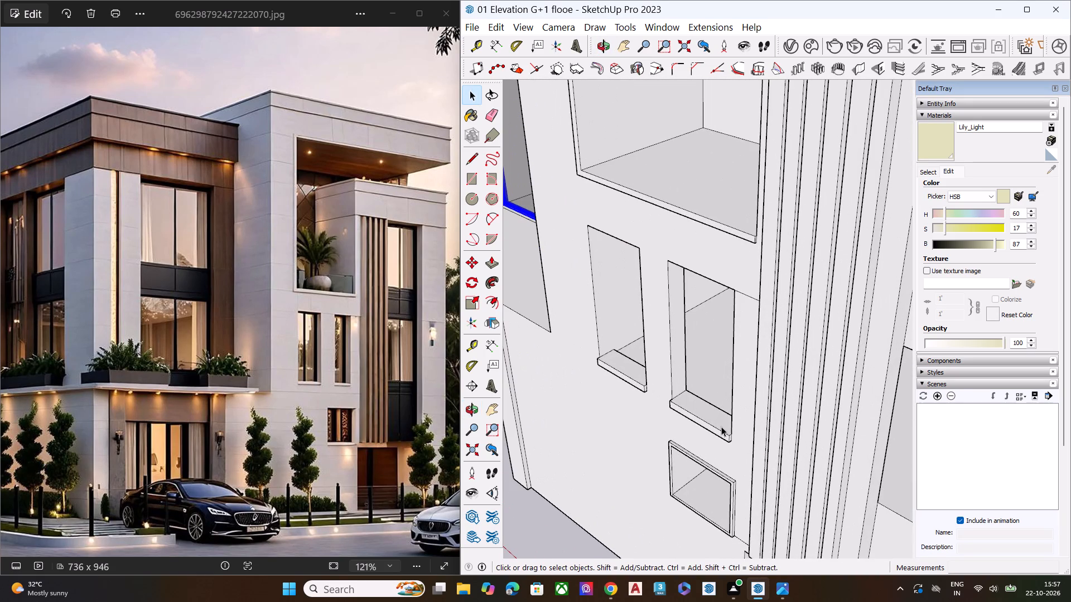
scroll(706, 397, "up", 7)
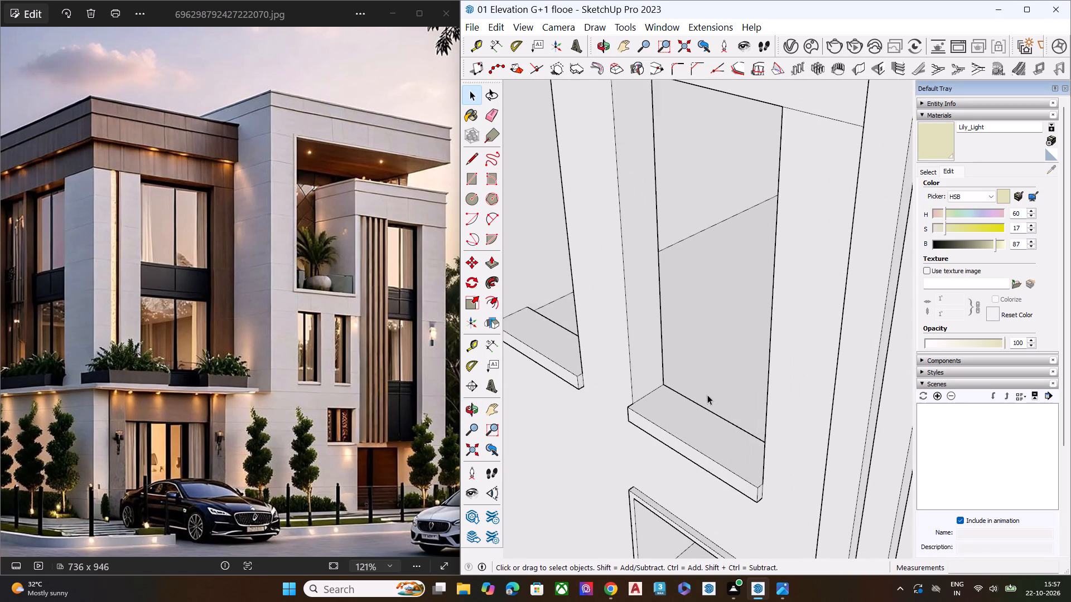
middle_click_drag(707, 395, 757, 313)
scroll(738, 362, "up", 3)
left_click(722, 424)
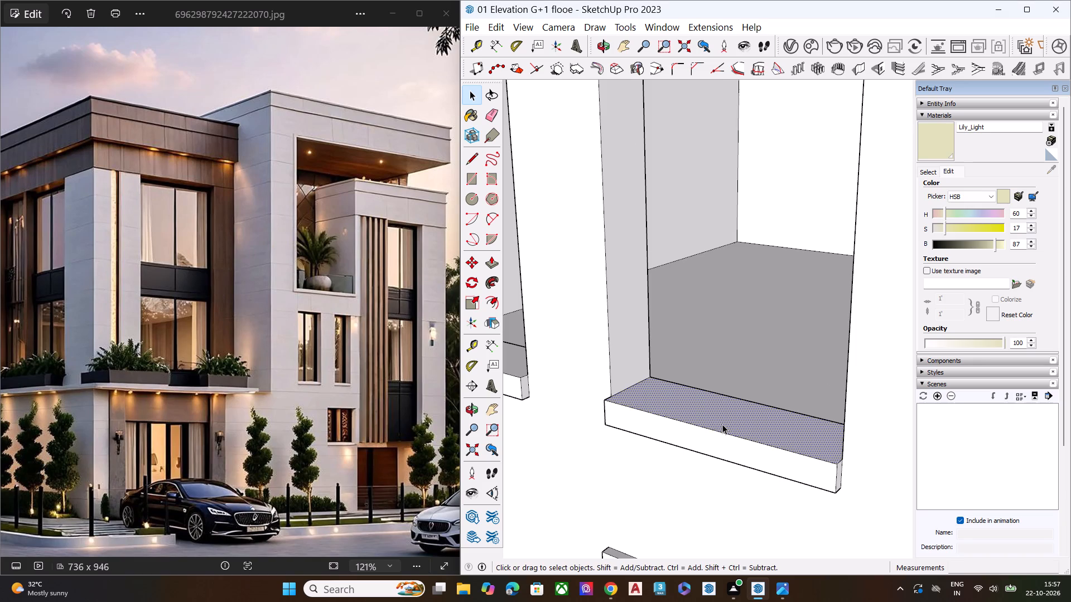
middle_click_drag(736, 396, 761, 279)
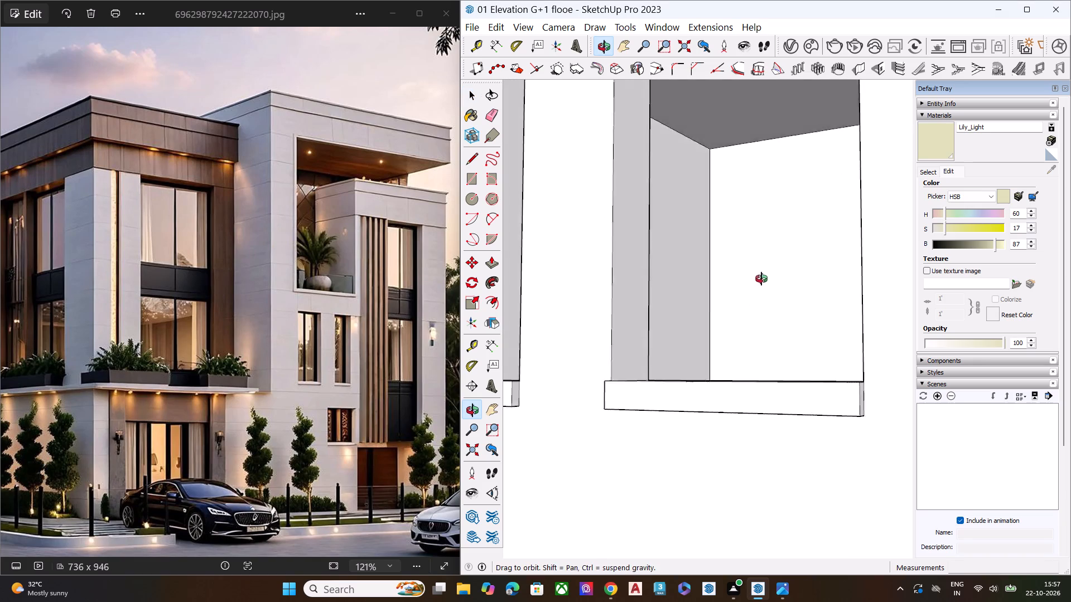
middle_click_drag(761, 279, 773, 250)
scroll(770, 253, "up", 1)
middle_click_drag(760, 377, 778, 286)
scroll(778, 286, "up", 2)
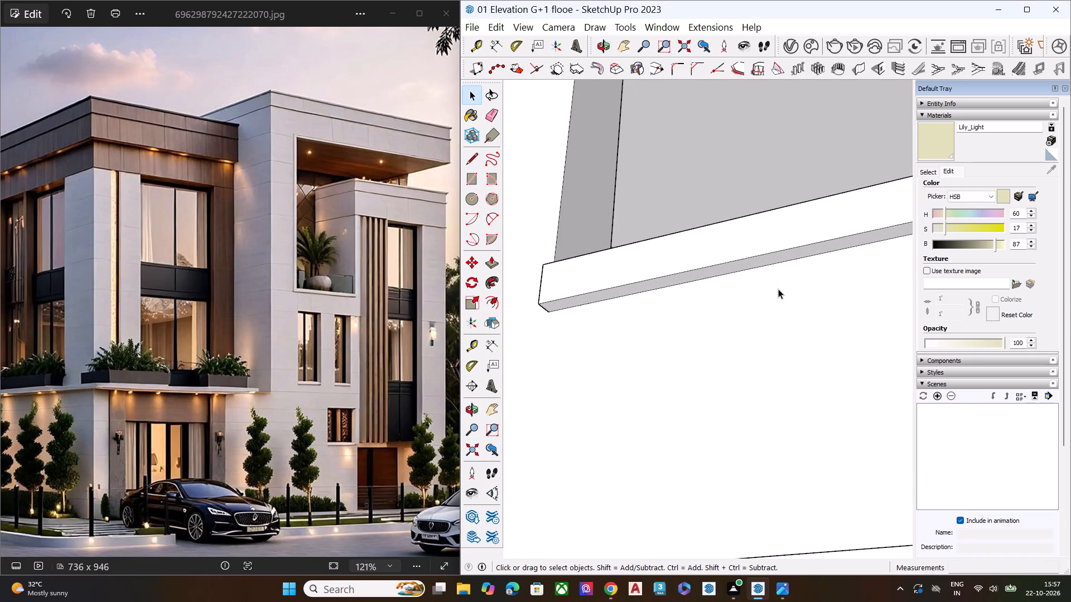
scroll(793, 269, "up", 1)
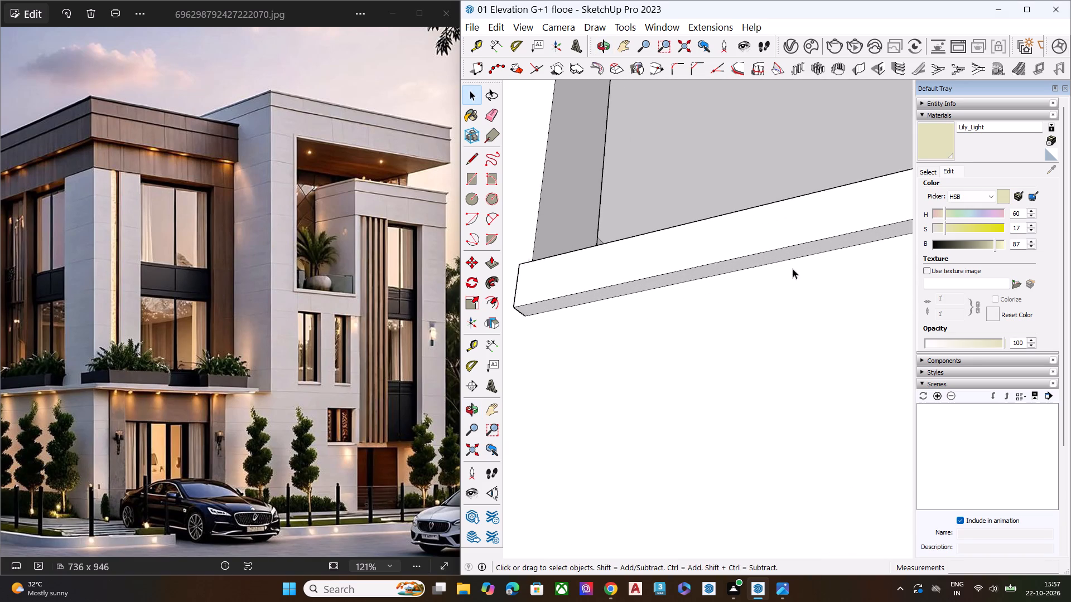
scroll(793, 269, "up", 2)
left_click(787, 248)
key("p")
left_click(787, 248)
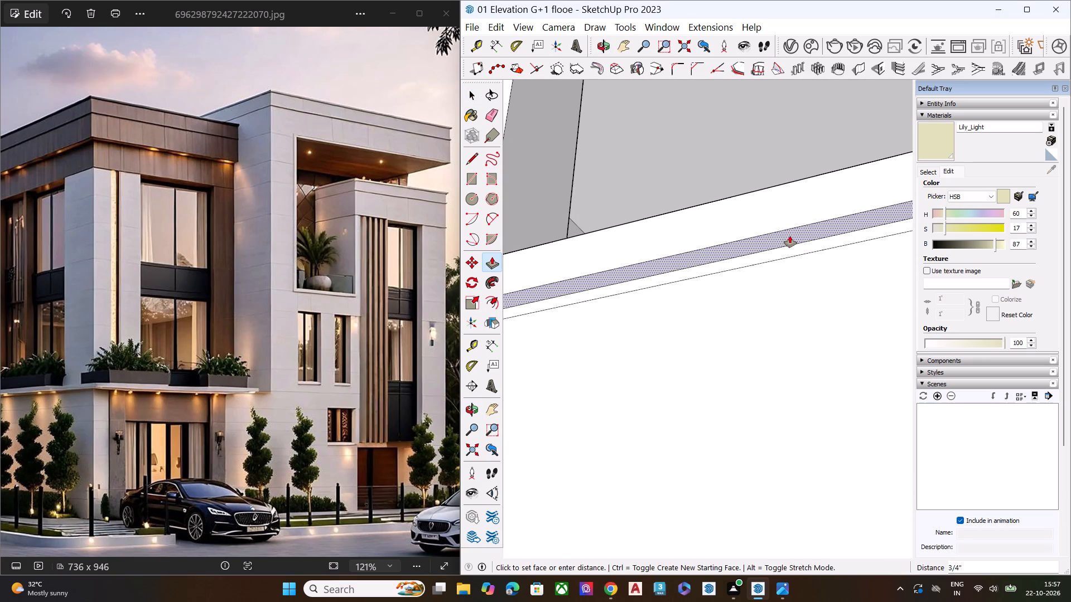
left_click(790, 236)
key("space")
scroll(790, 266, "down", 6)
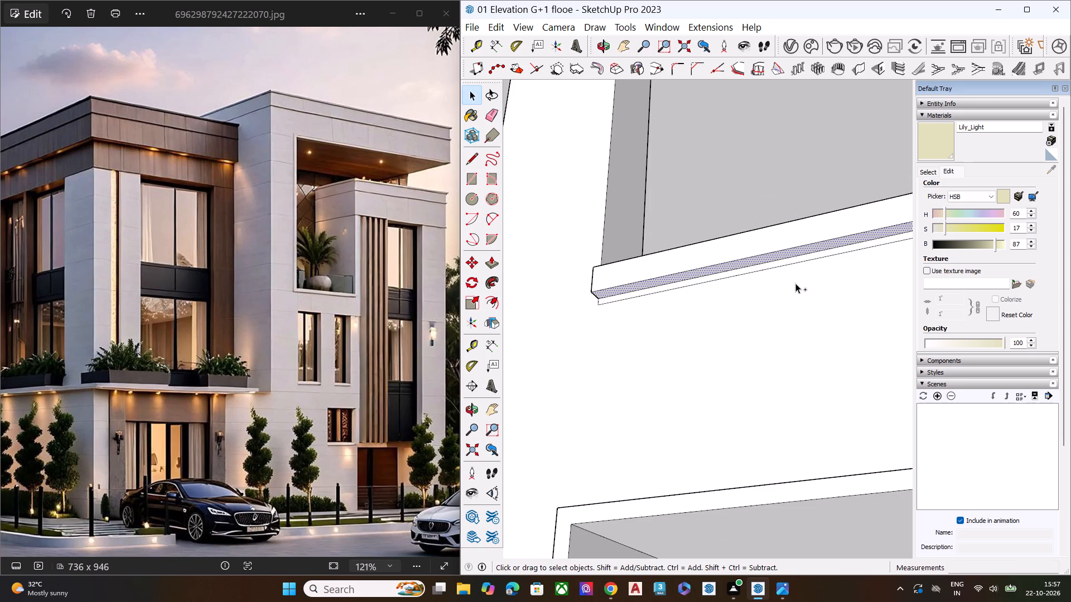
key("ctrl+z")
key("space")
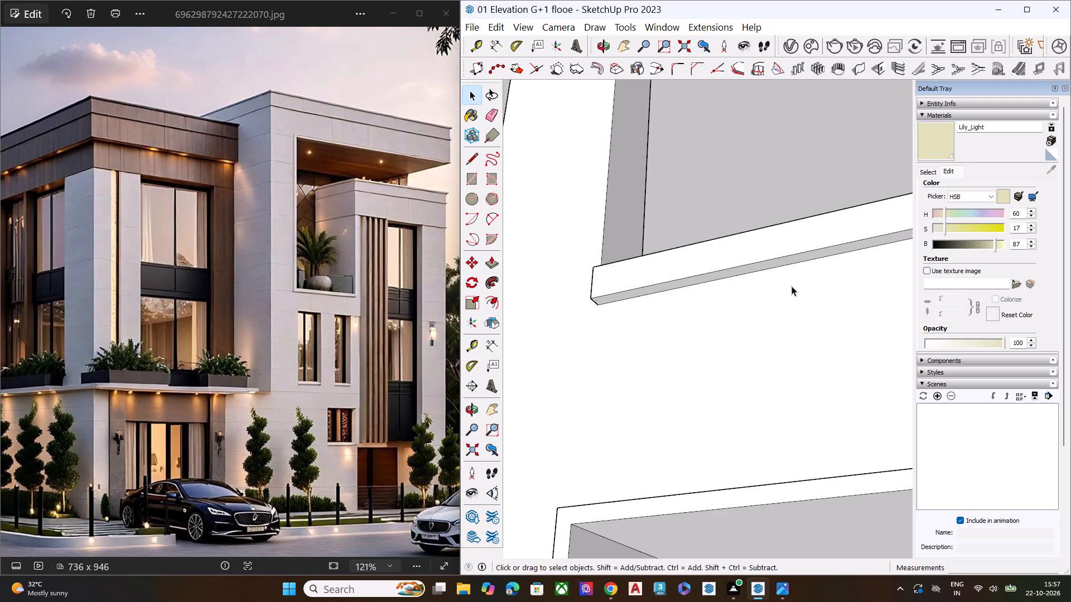
Offset the edges of the upper blank panel beside the vertical fins inward by about 1 1/16".
scroll(812, 274, "down", 3)
scroll(810, 283, "up", 1)
scroll(809, 283, "down", 5)
scroll(785, 278, "up", 1)
scroll(785, 278, "down", 7)
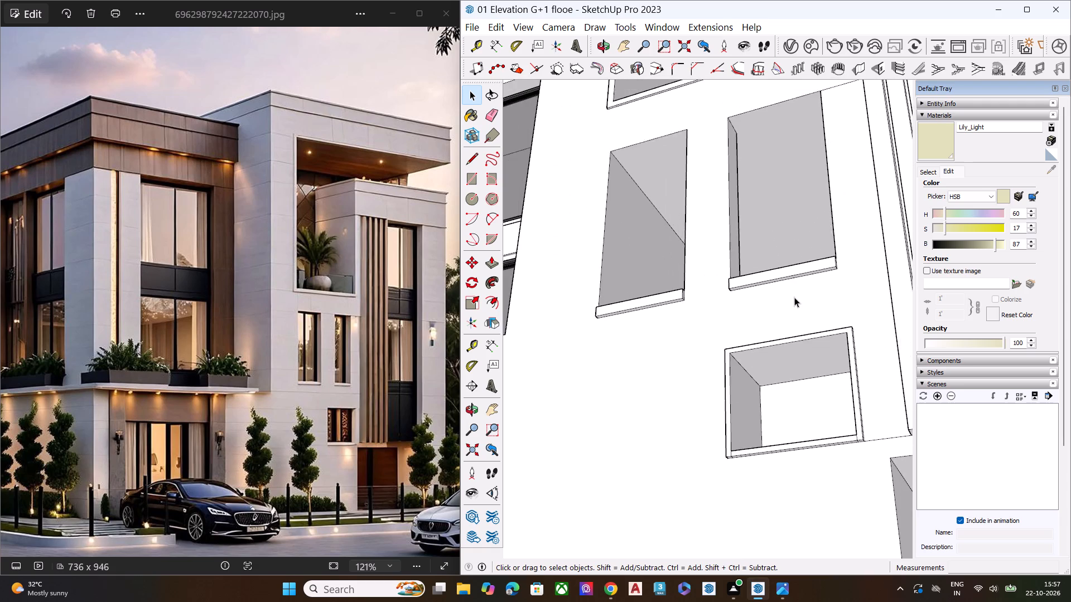
scroll(795, 293, "down", 7)
middle_click_drag(756, 288, 875, 454)
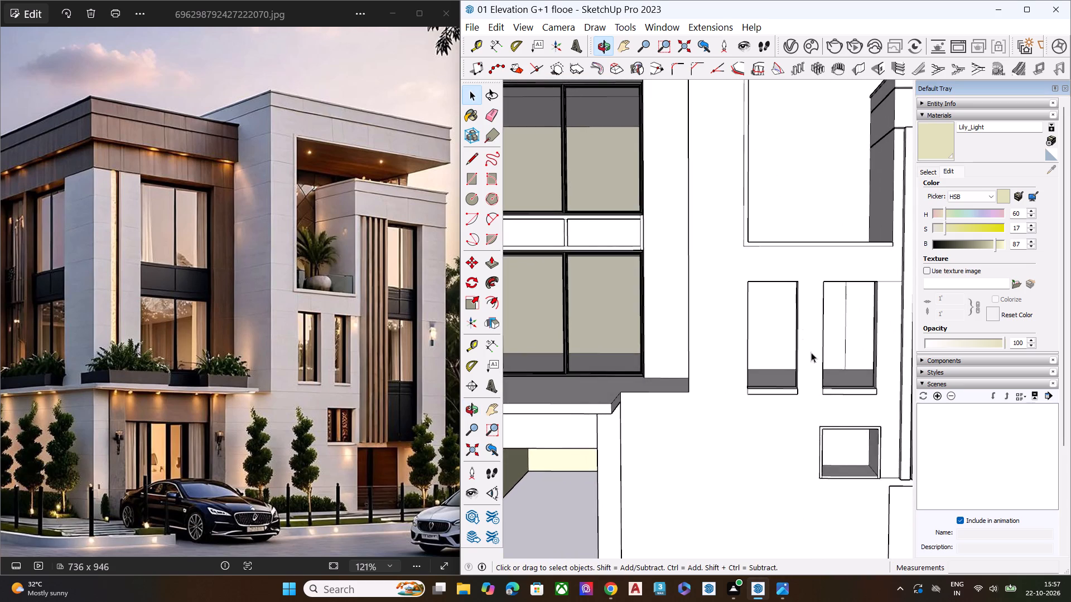
scroll(794, 314, "down", 4)
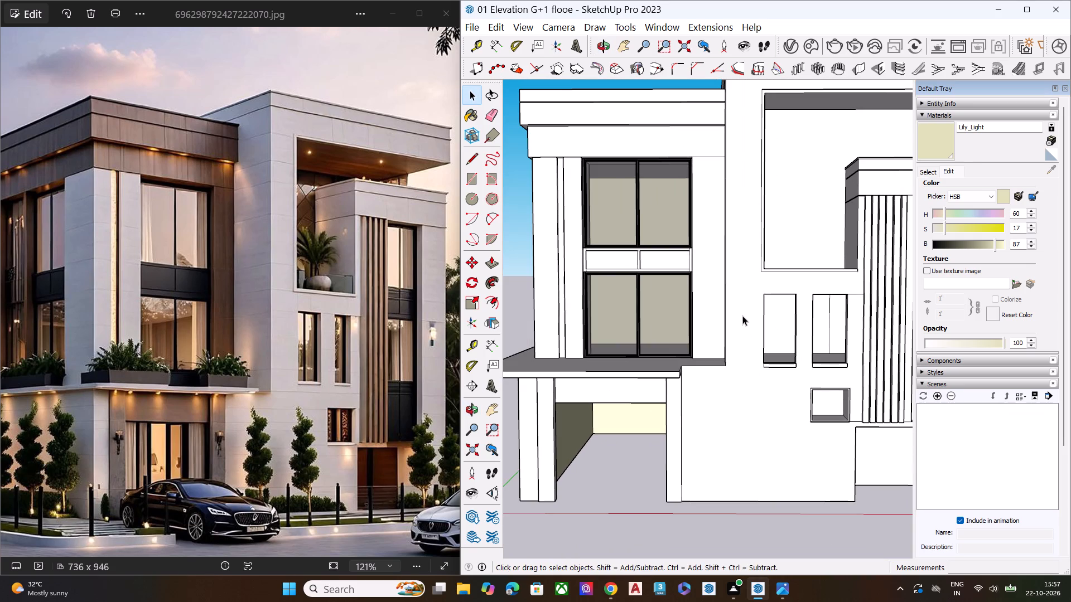
scroll(697, 338, "down", 8)
middle_click_drag(655, 365, 662, 411)
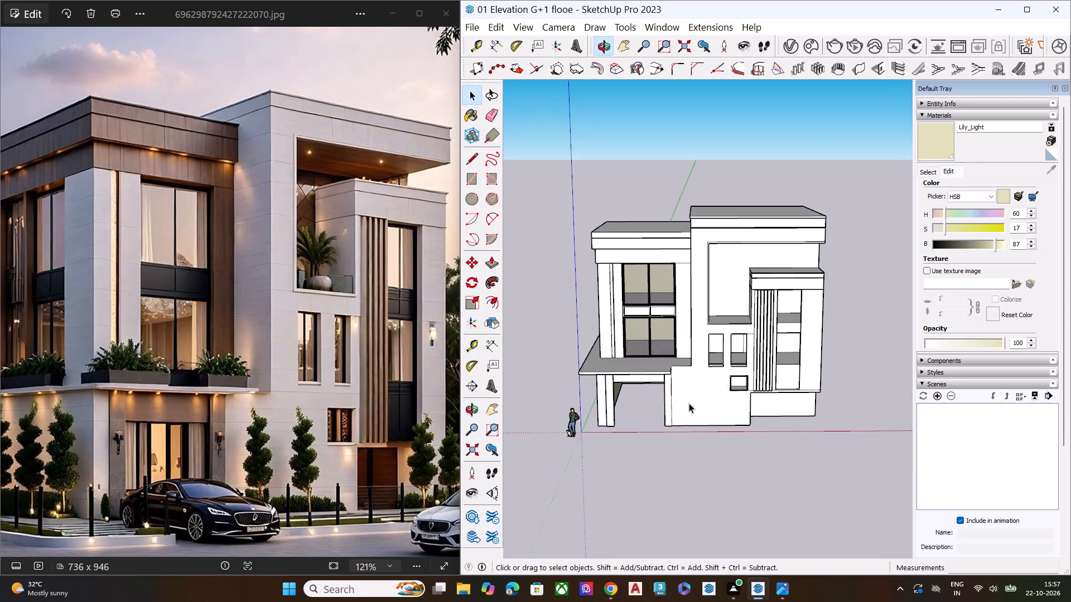
scroll(764, 339, "up", 3)
scroll(785, 324, "down", 1)
scroll(787, 324, "up", 8)
scroll(789, 333, "down", 1)
scroll(787, 333, "up", 3)
scroll(780, 335, "down", 1)
scroll(780, 335, "up", 1)
left_click(784, 330)
middle_click_drag(794, 330, 753, 325)
scroll(793, 330, "up", 8)
key("f")
left_click(828, 319)
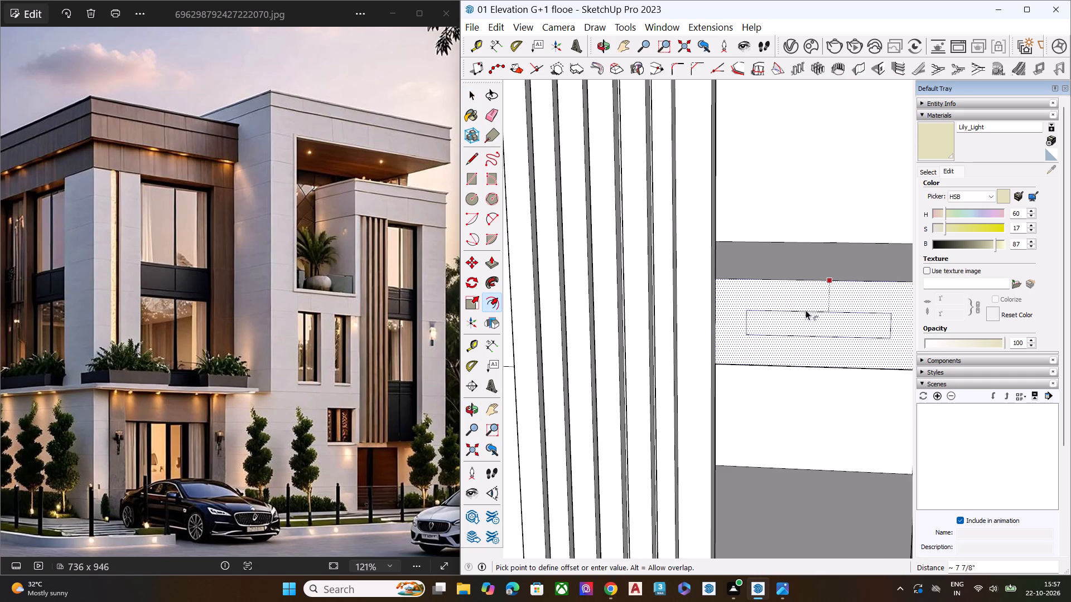
left_click(735, 283)
key("space")
Offset the edges of the bottom panel beside the vertical fins inward, in line with the upper panel's inset border.
scroll(666, 296, "down", 7)
middle_click_drag(737, 309, 756, 291)
scroll(739, 281, "down", 3)
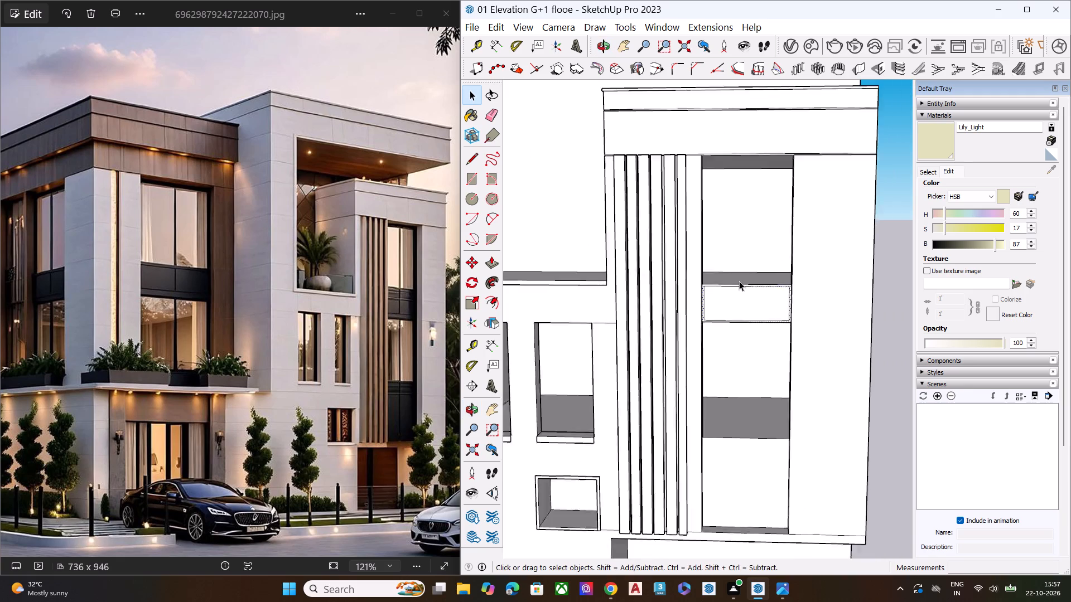
scroll(739, 281, "down", 6)
scroll(736, 420, "up", 9)
scroll(746, 361, "up", 2)
scroll(747, 360, "down", 1)
scroll(747, 360, "up", 2)
left_click(744, 357)
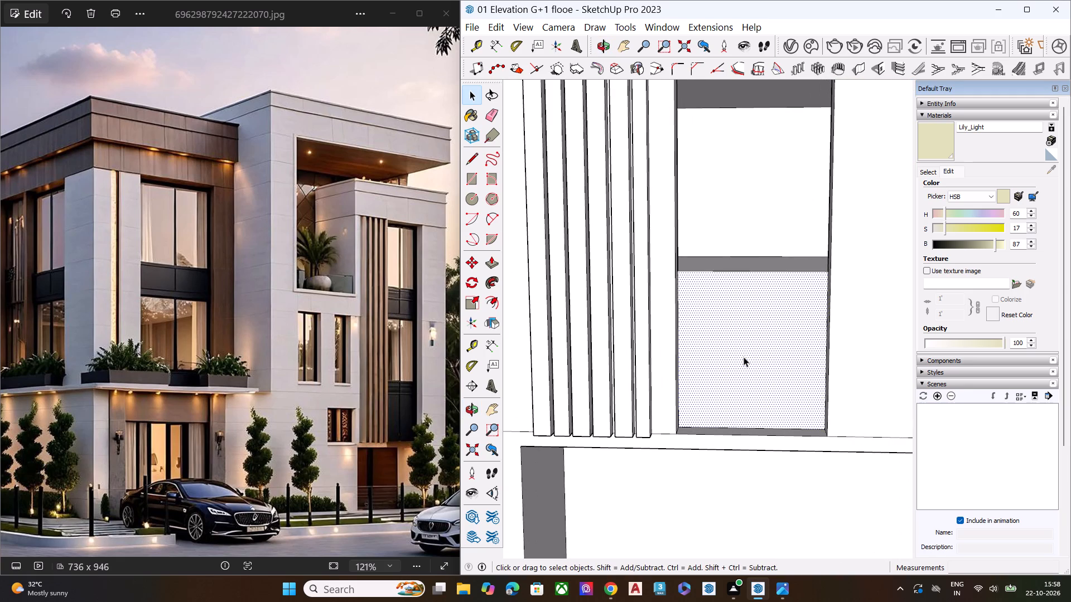
key("f")
left_click(750, 344)
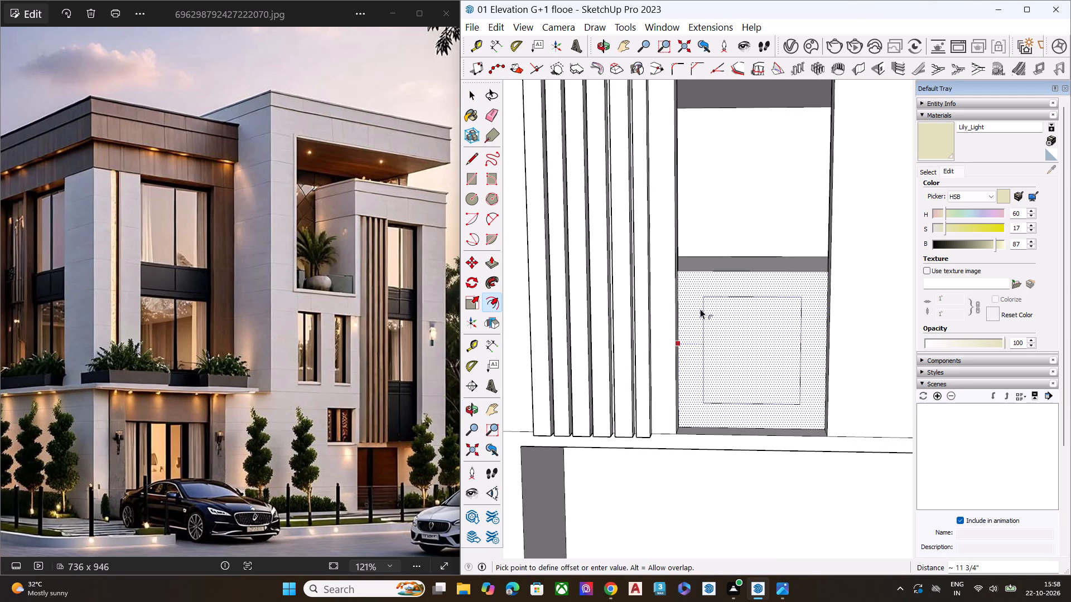
scroll(684, 289, "down", 5)
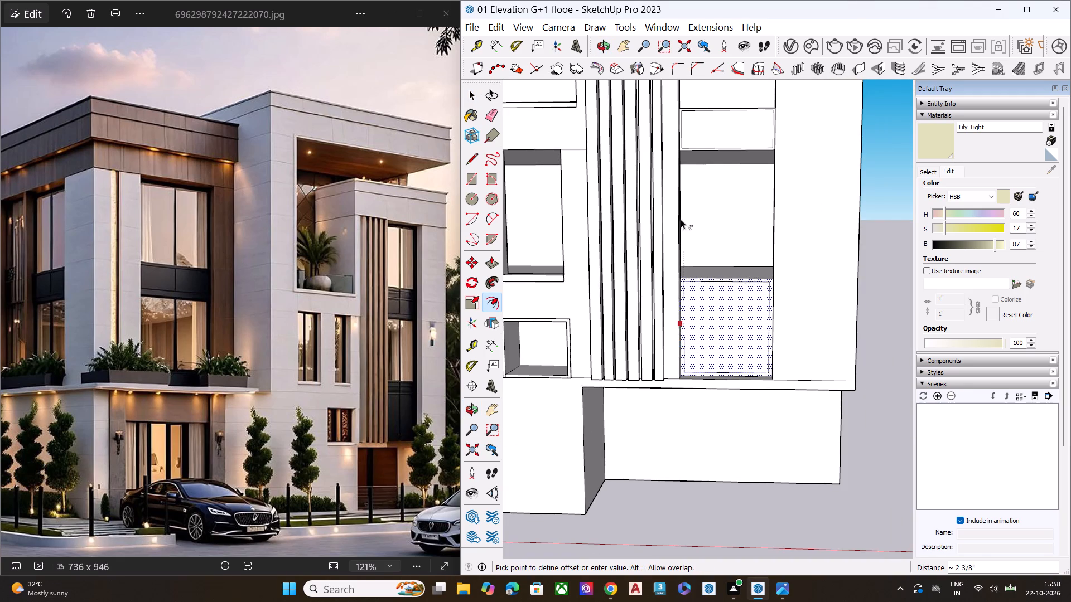
scroll(685, 139, "up", 3)
scroll(685, 139, "down", 1)
scroll(685, 139, "up", 4)
left_click(679, 132)
key("space")
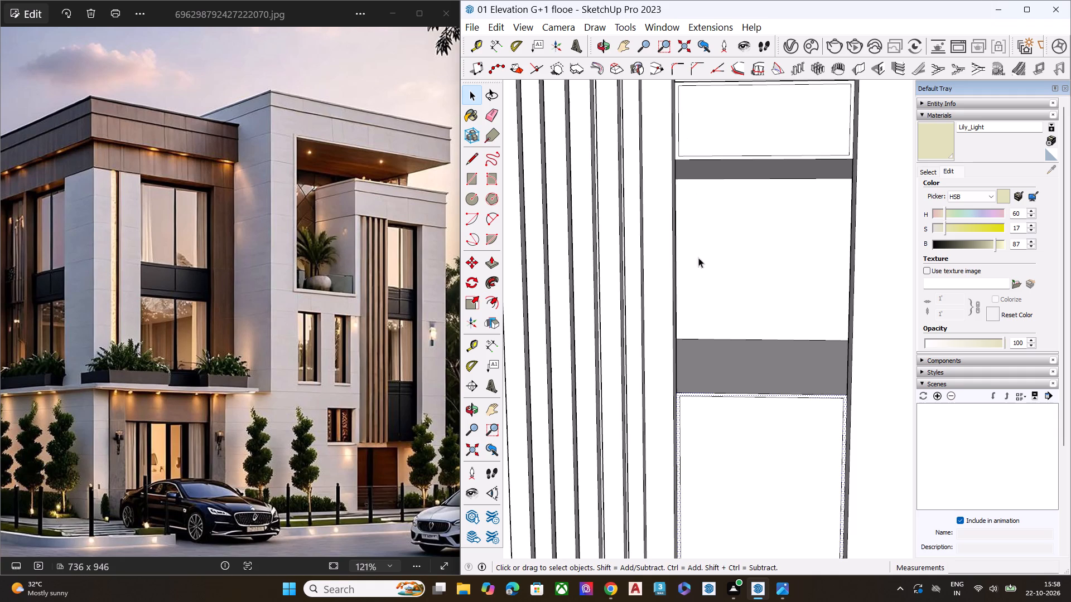
Draw a vertical centre line across the bottom panel, from the inset border's top edge to its bottom edge.
scroll(713, 317, "down", 7)
middle_click_drag(722, 381, 735, 326)
scroll(739, 359, "up", 2)
scroll(740, 387, "down", 2)
scroll(740, 387, "up", 1)
scroll(775, 367, "down", 4)
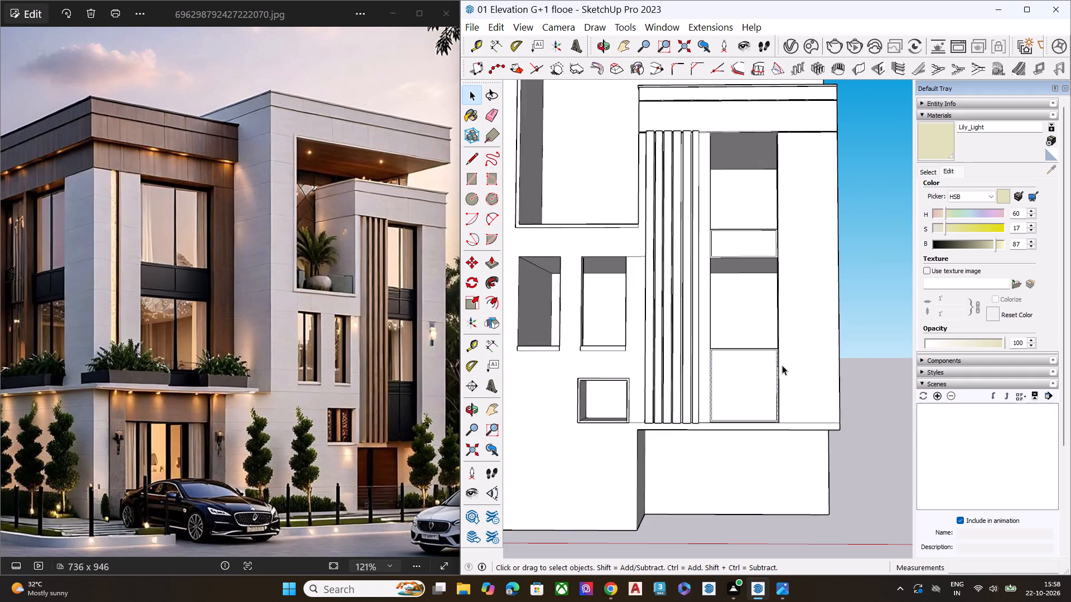
left_click(867, 344)
scroll(761, 398, "up", 5)
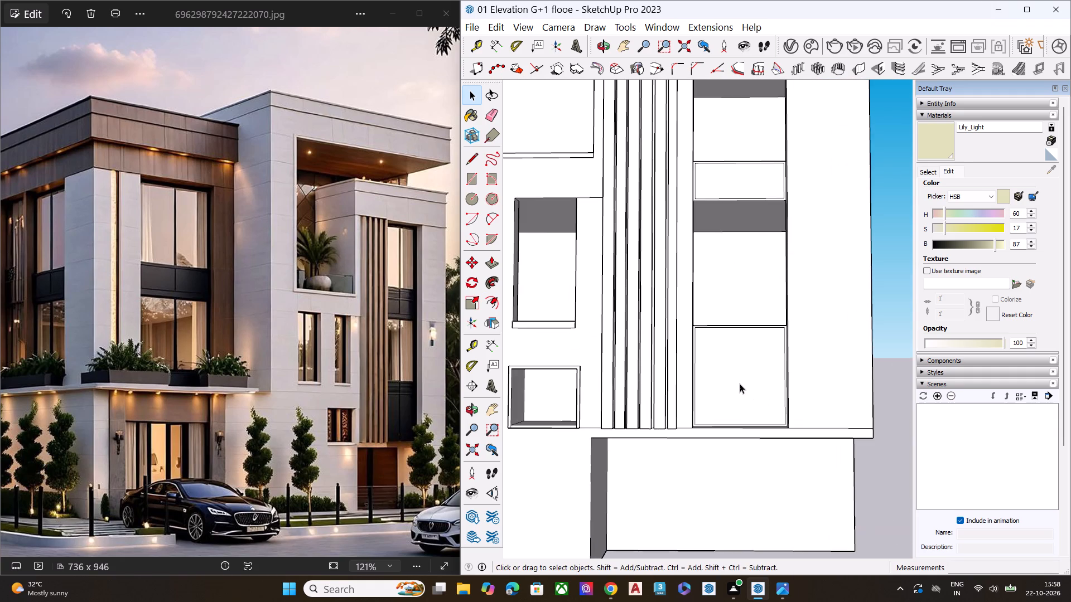
middle_click_drag(739, 376, 742, 400)
scroll(742, 403, "up", 6)
key("l")
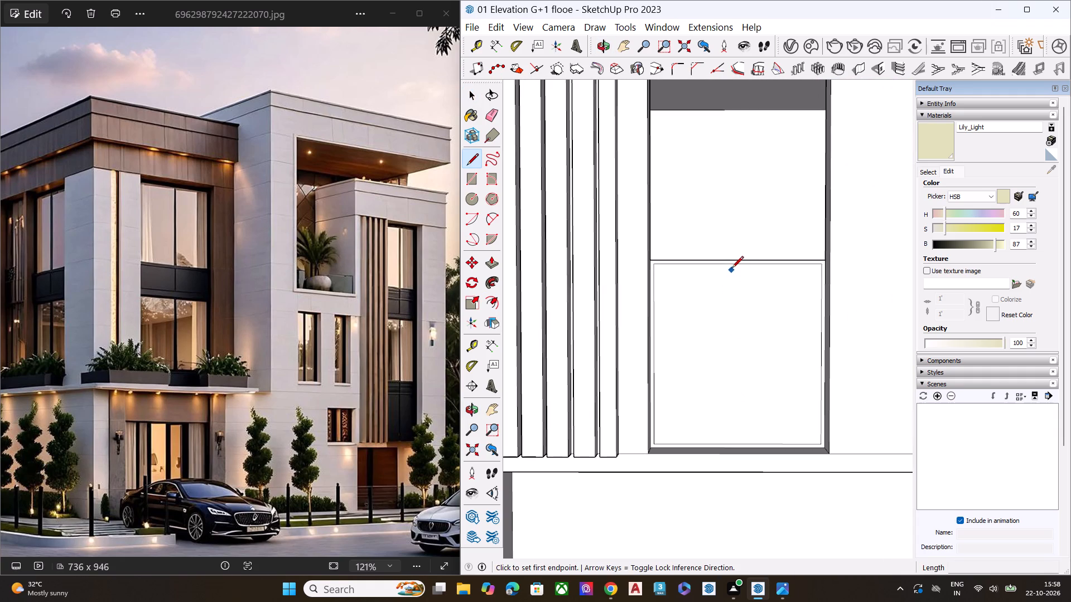
left_click(737, 267)
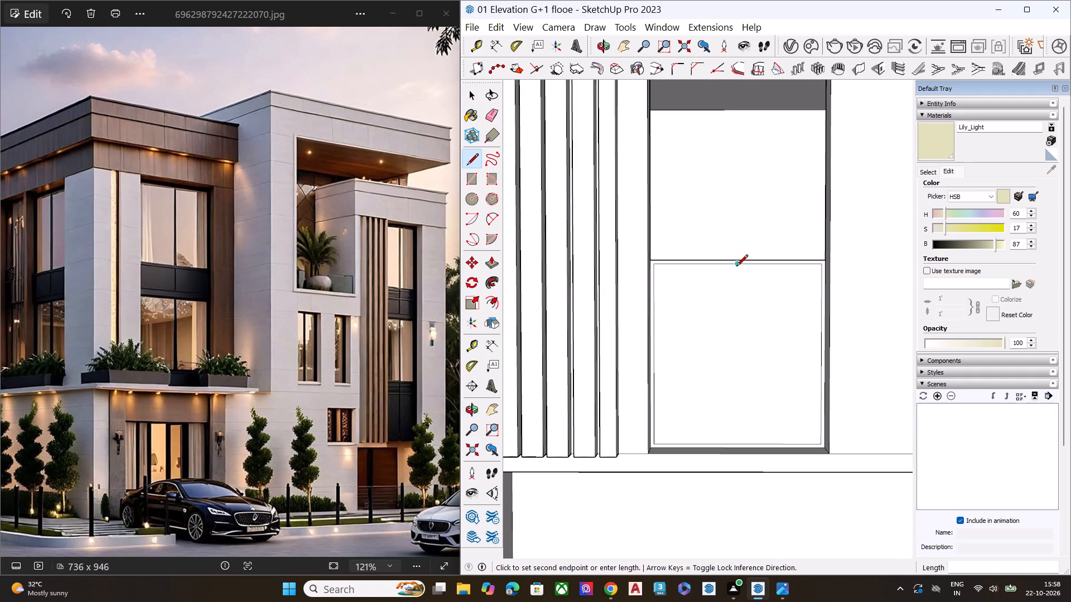
left_click(737, 443)
key("space")
Copy the bottom panel's vertical centre line a short distance toward the fins to form a narrow central strip.
scroll(734, 277, "up", 3)
scroll(734, 276, "down", 1)
scroll(734, 276, "up", 5)
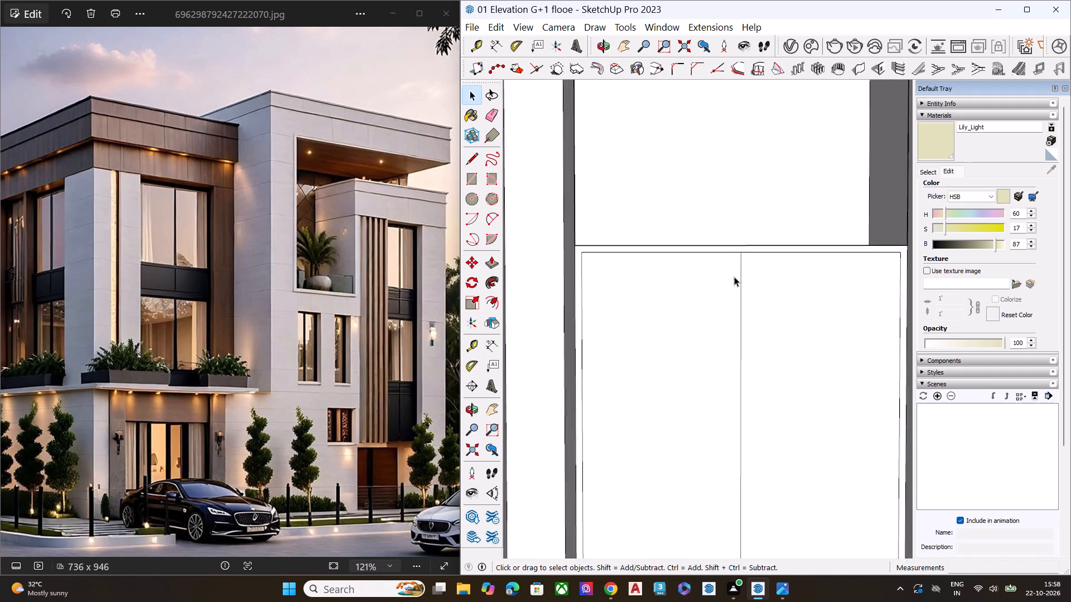
scroll(734, 276, "up", 2)
left_click(742, 264)
key("m")
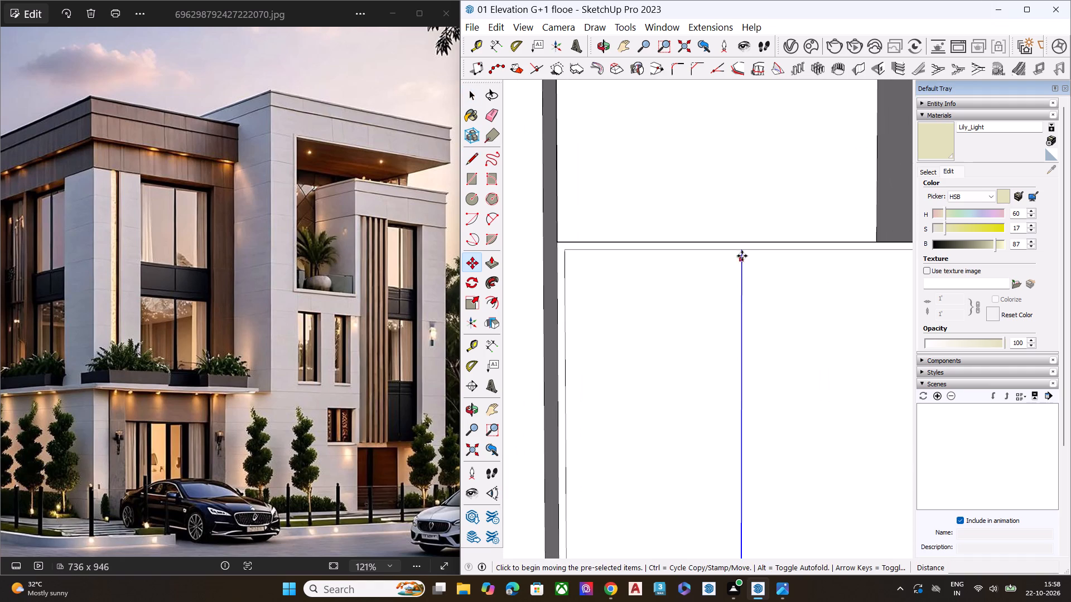
left_click(744, 251)
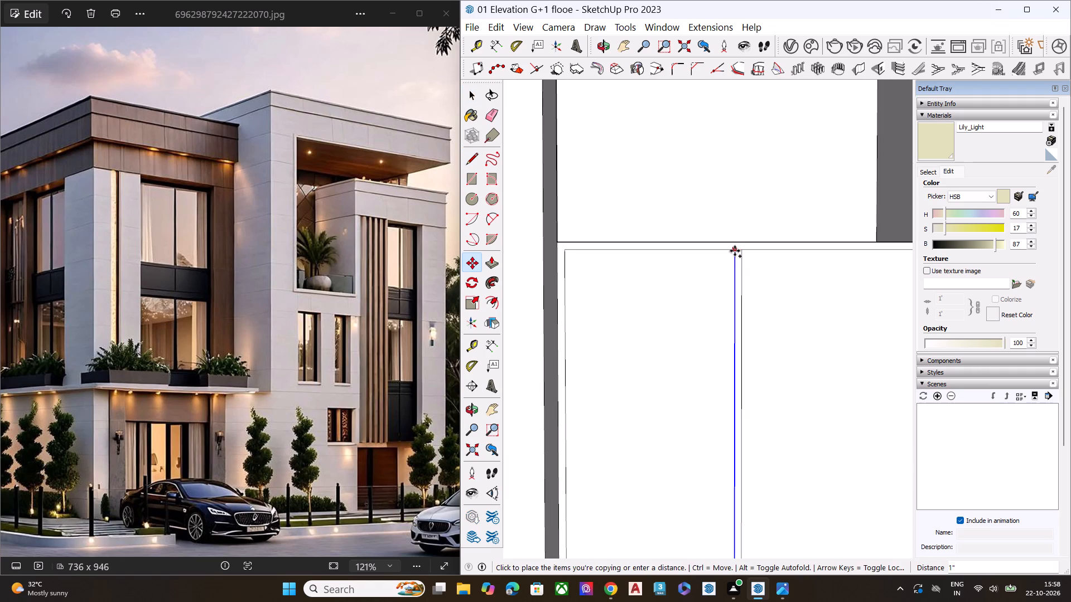
left_click(731, 250)
key("space")
scroll(733, 303, "down", 4)
scroll(733, 303, "up", 1)
scroll(733, 303, "down", 3)
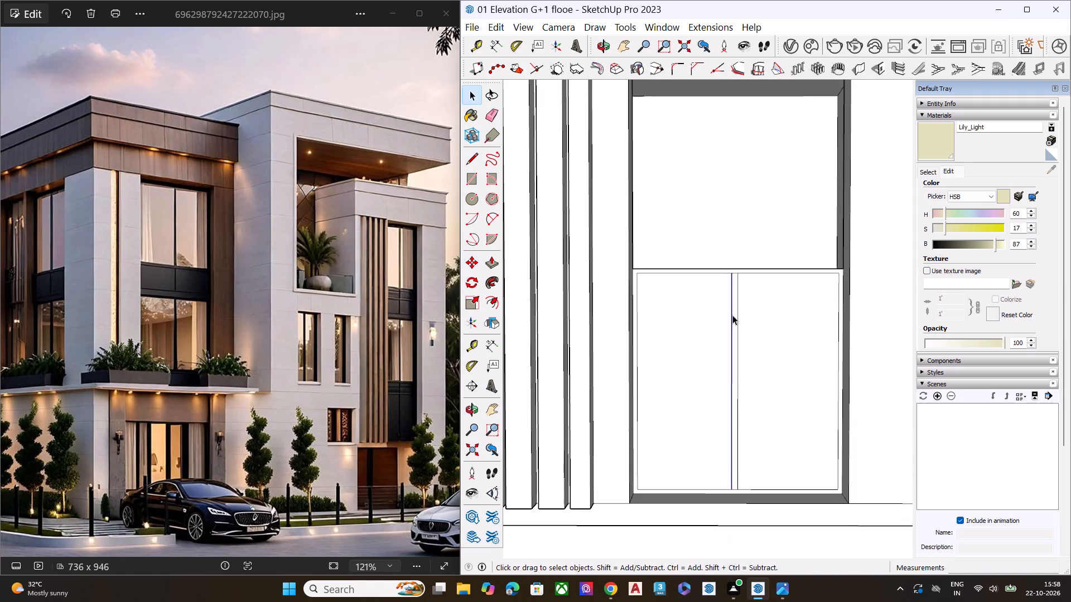
scroll(736, 299, "down", 12)
left_click(848, 507)
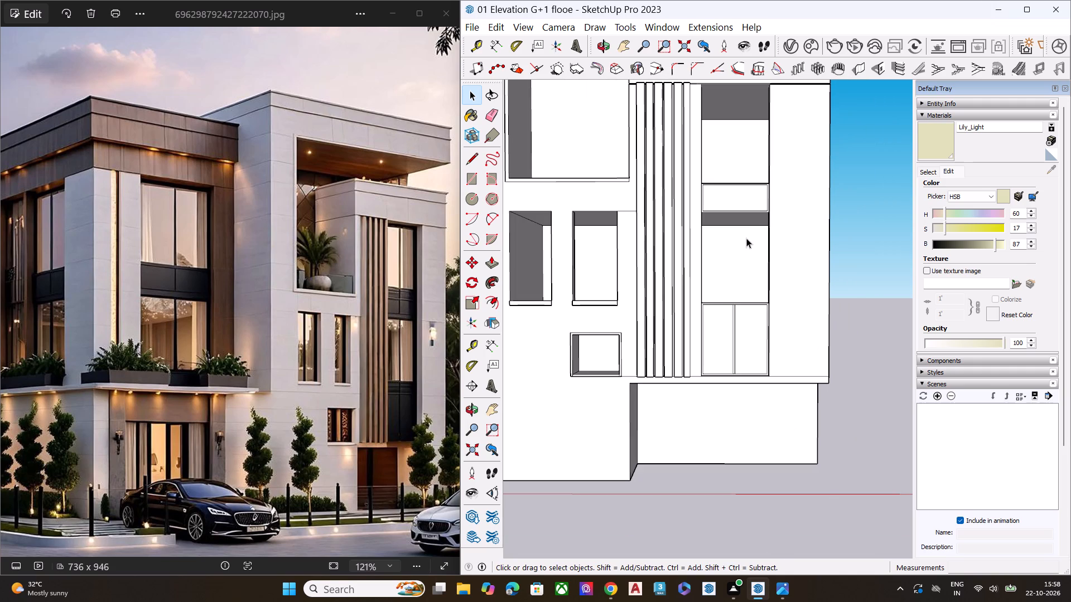
Draw a vertical centre line across the upper panel beside the fins, from the inset border's bottom edge to its top edge.
scroll(737, 215, "up", 5)
key("l")
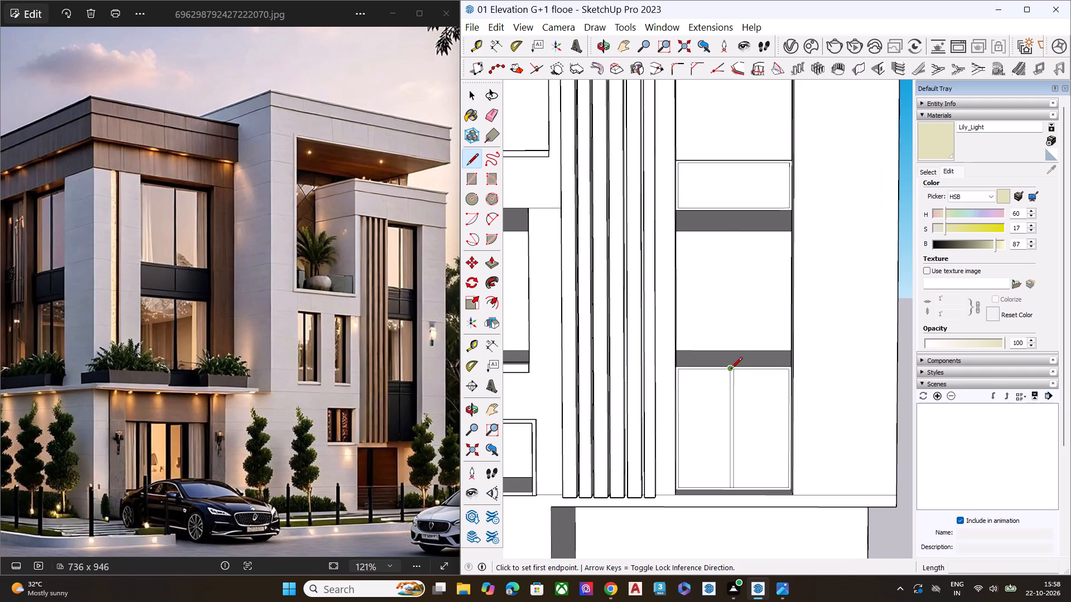
scroll(735, 205, "up", 1)
scroll(735, 205, "down", 1)
scroll(735, 205, "up", 2)
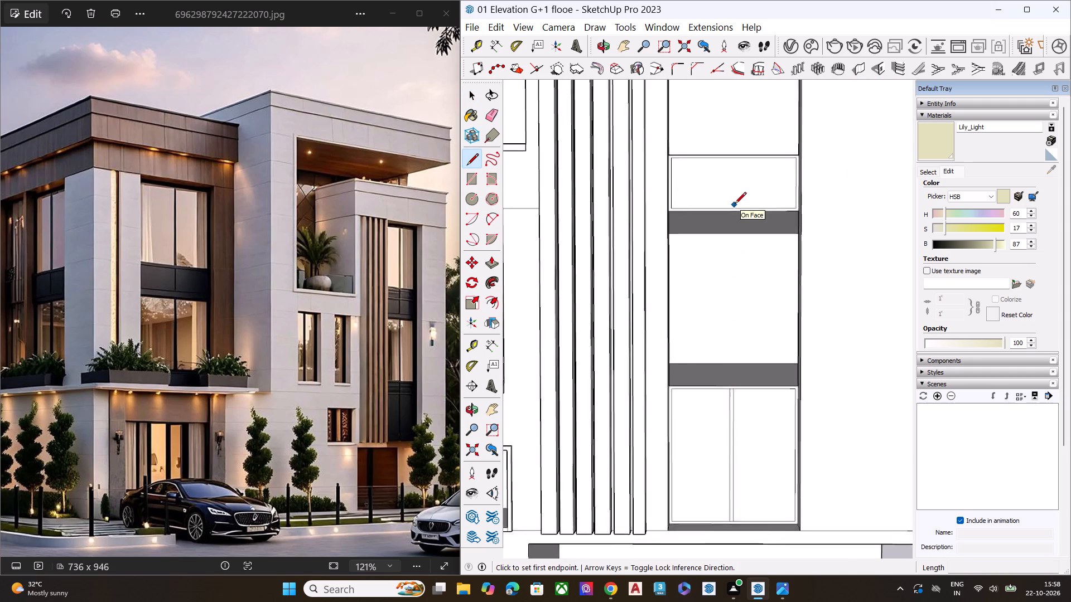
scroll(735, 205, "up", 2)
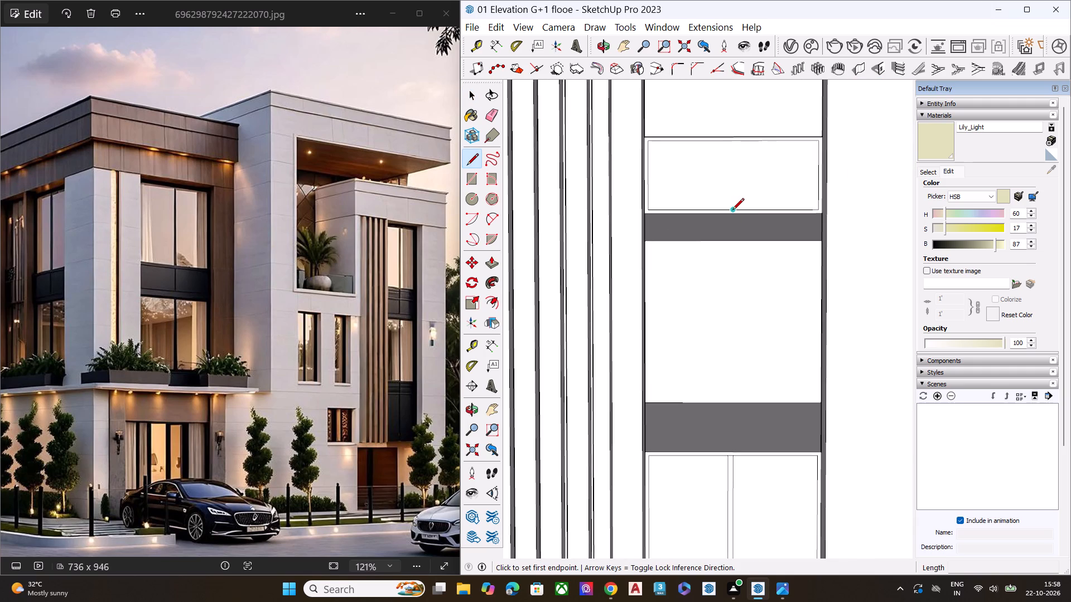
left_click(732, 211)
scroll(727, 147, "up", 4)
left_click(739, 135)
key("space")
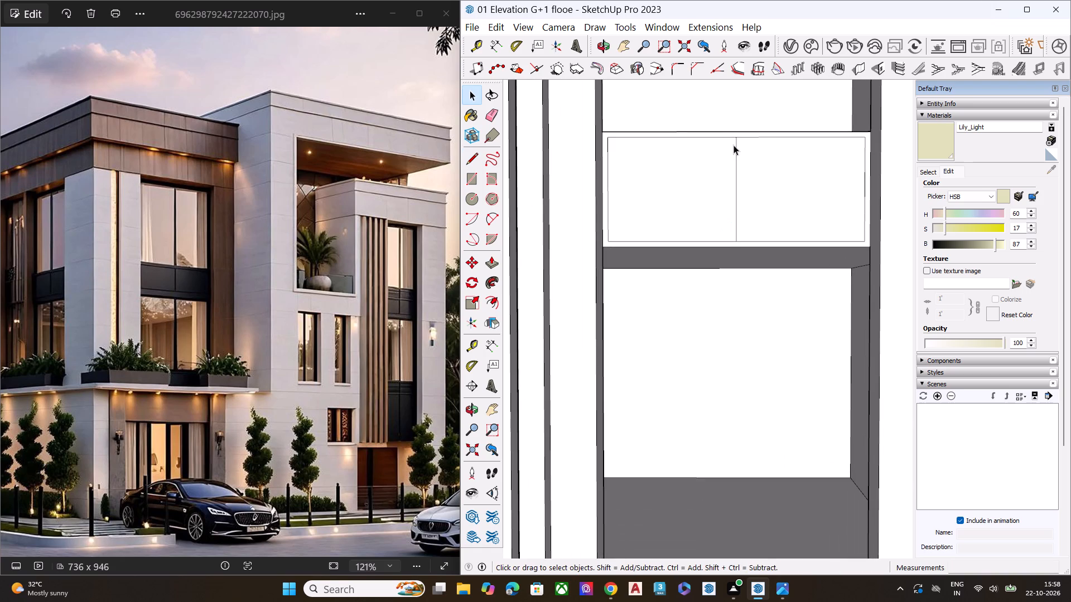
Draw a second vertical line on the upper panel, slightly toward the fins and aligned with the bottom panel's strip, forming a narrow central strip.
scroll(736, 162, "down", 2)
scroll(737, 164, "up", 1)
scroll(739, 167, "down", 3)
key("l")
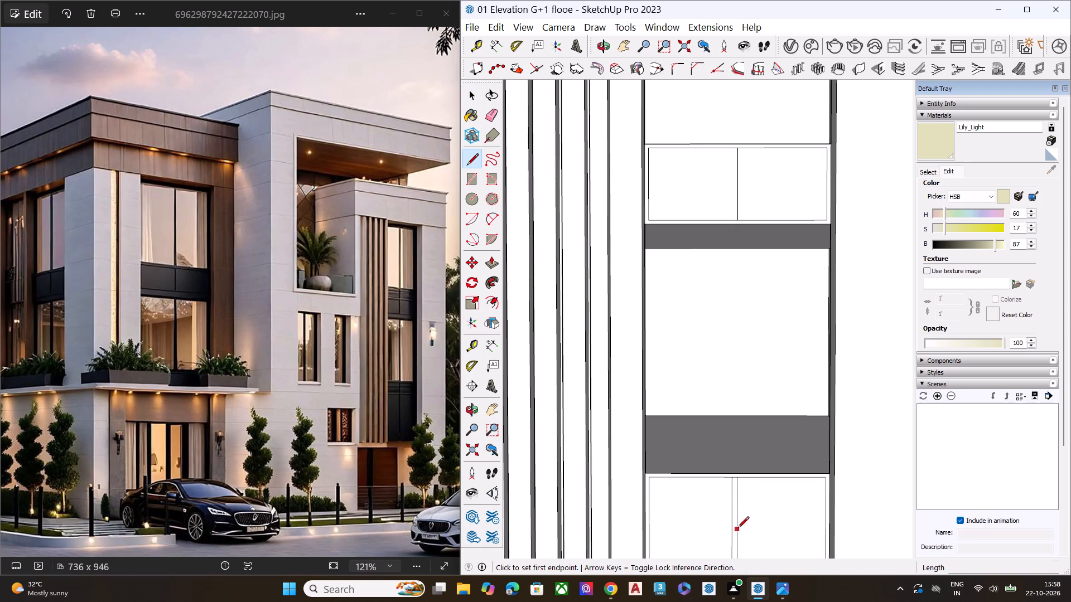
left_click(731, 220)
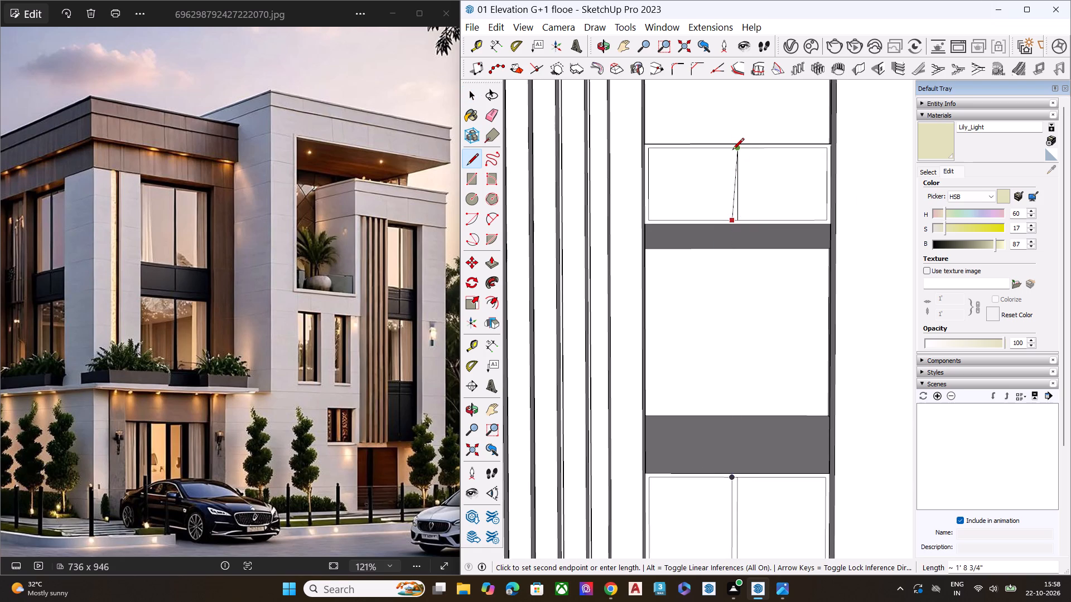
scroll(731, 148, "up", 1)
scroll(731, 148, "down", 2)
scroll(731, 148, "up", 4)
left_click(731, 148)
key("space")
scroll(740, 199, "down", 3)
scroll(740, 203, "up", 1)
scroll(740, 205, "down", 4)
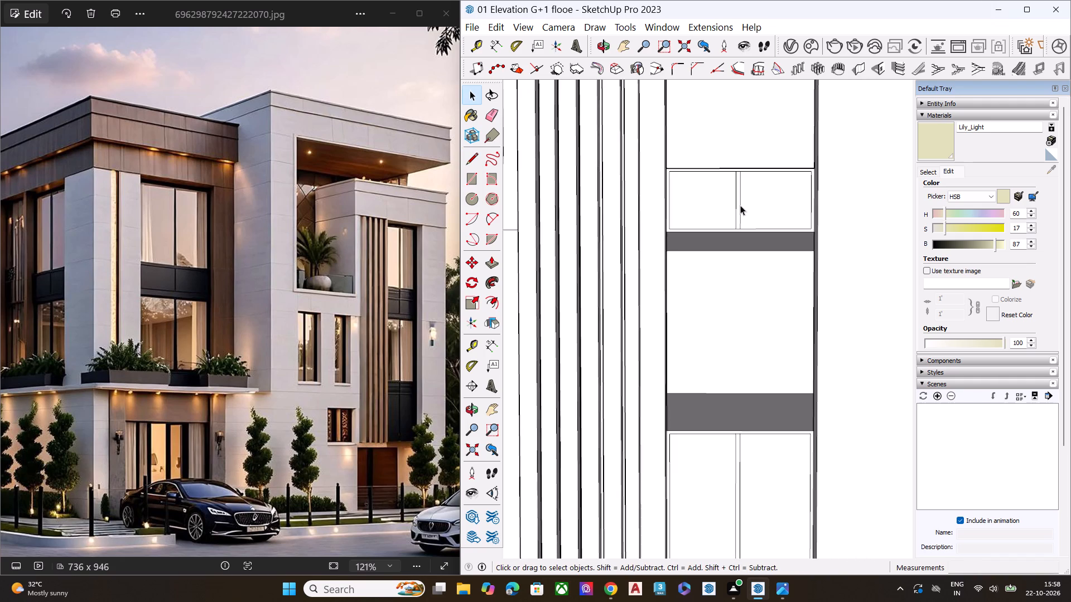
Examine the two divided panels and their central strips beside the vertical fins.
scroll(740, 205, "down", 9)
middle_click_drag(743, 212, 897, 436)
scroll(729, 197, "up", 4)
scroll(746, 201, "down", 1)
scroll(748, 203, "up", 4)
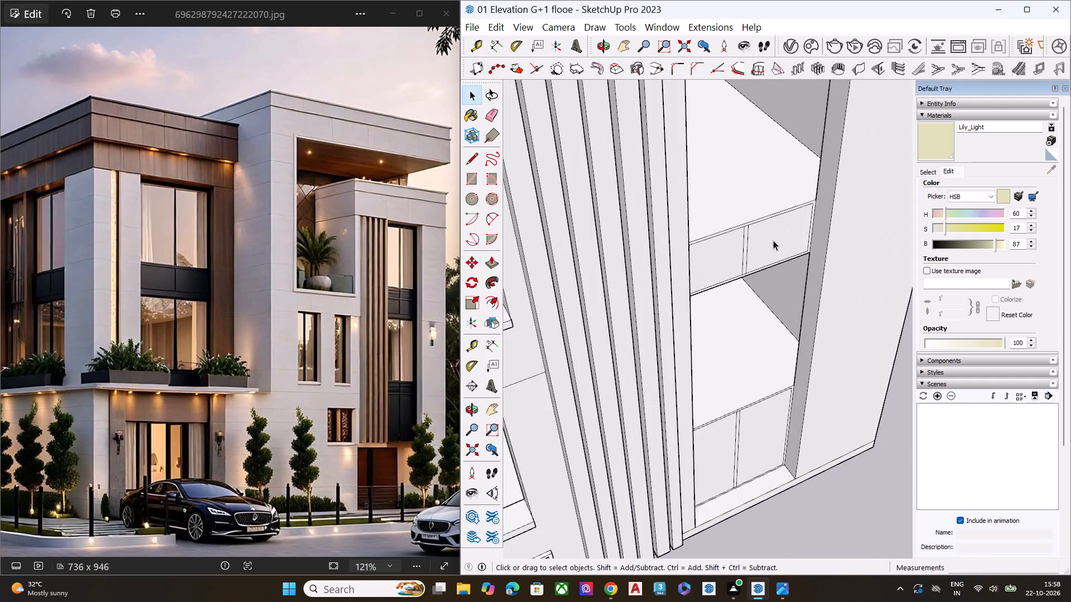
scroll(769, 240, "up", 6)
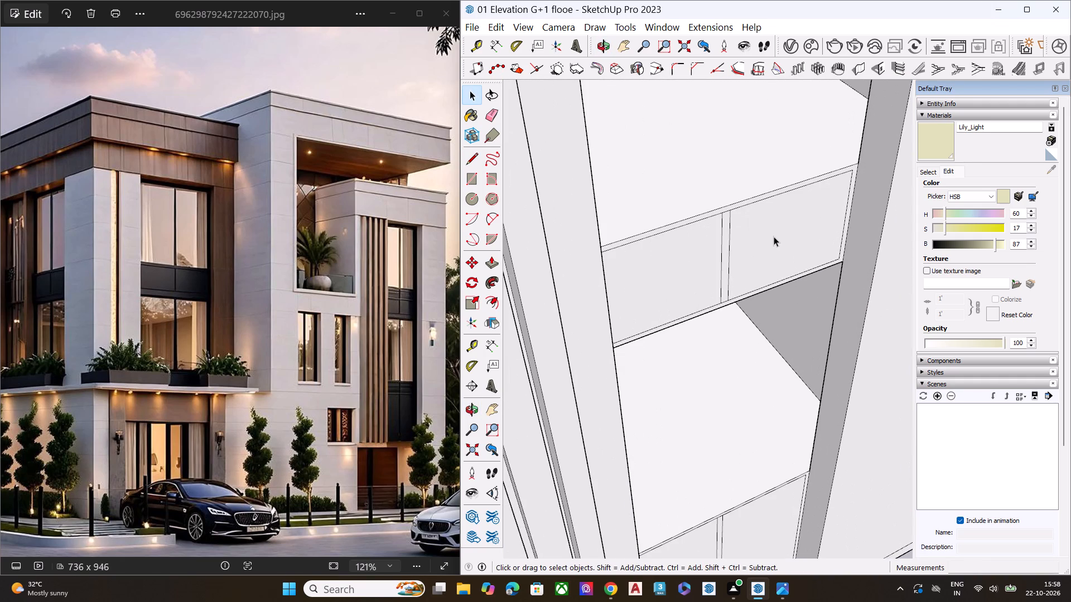
left_click(774, 236)
scroll(774, 236, "down", 2)
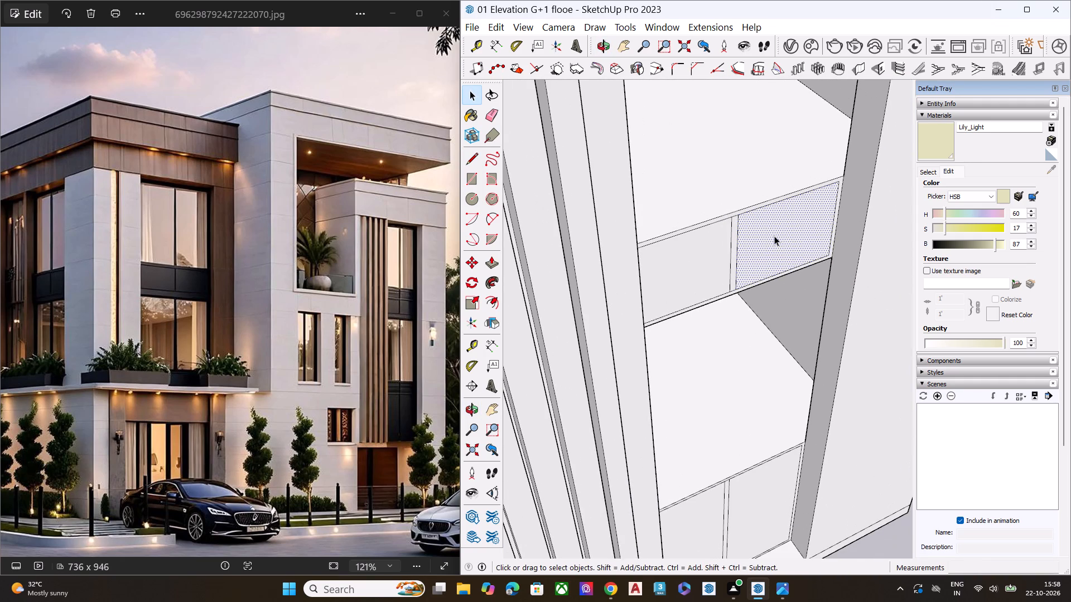
scroll(774, 236, "down", 2)
scroll(774, 236, "up", 1)
scroll(774, 236, "down", 9)
key("space")
left_click(872, 396)
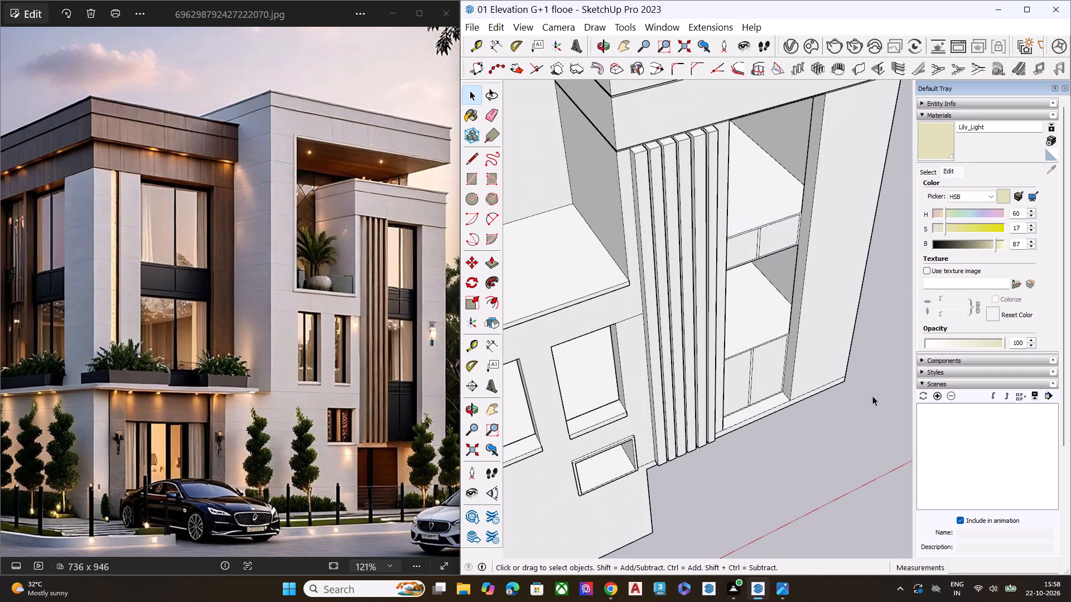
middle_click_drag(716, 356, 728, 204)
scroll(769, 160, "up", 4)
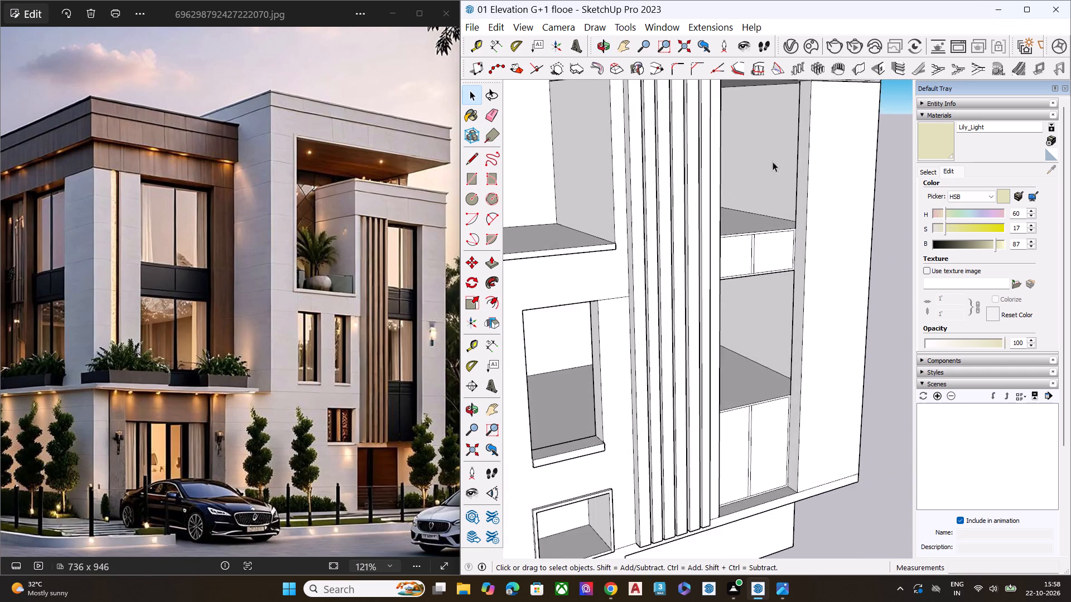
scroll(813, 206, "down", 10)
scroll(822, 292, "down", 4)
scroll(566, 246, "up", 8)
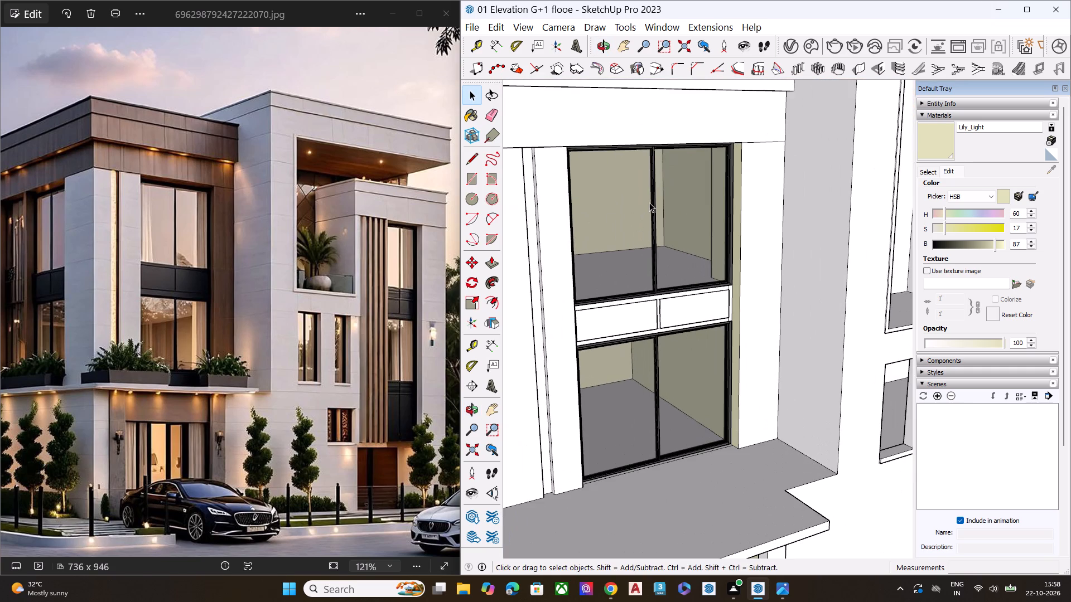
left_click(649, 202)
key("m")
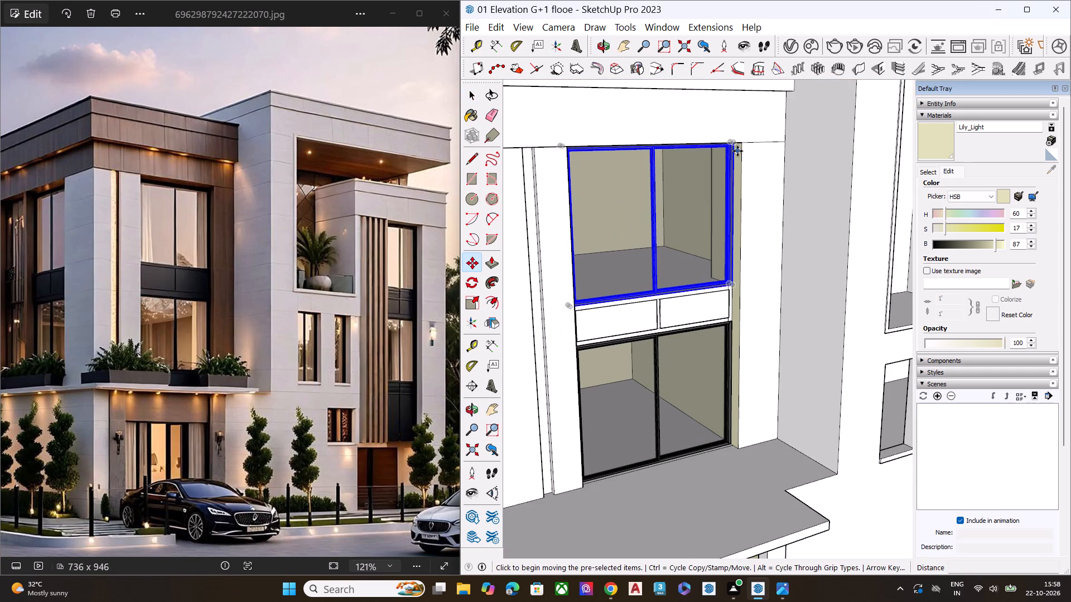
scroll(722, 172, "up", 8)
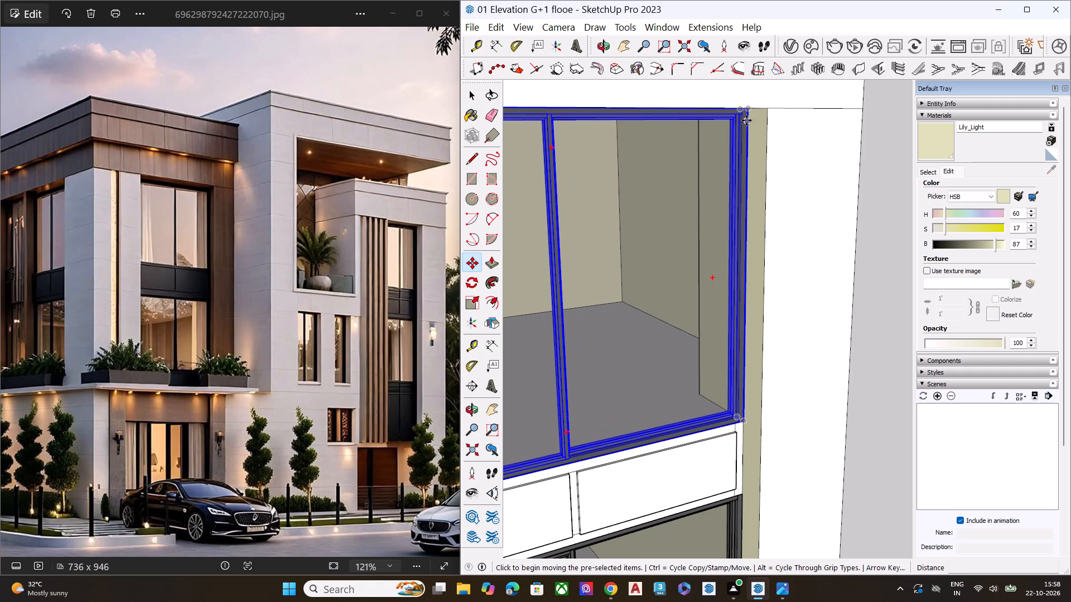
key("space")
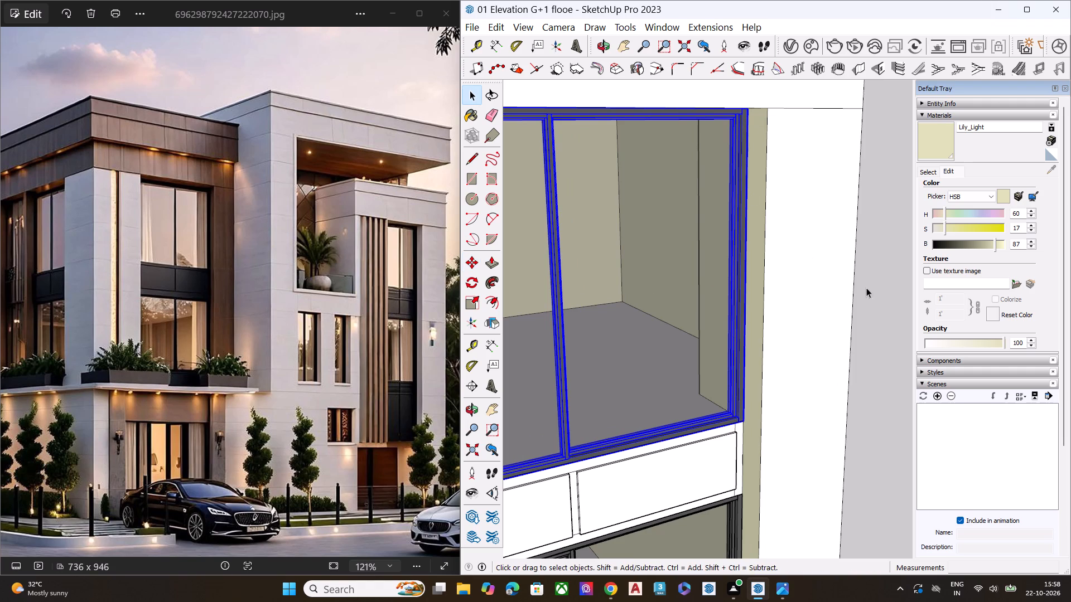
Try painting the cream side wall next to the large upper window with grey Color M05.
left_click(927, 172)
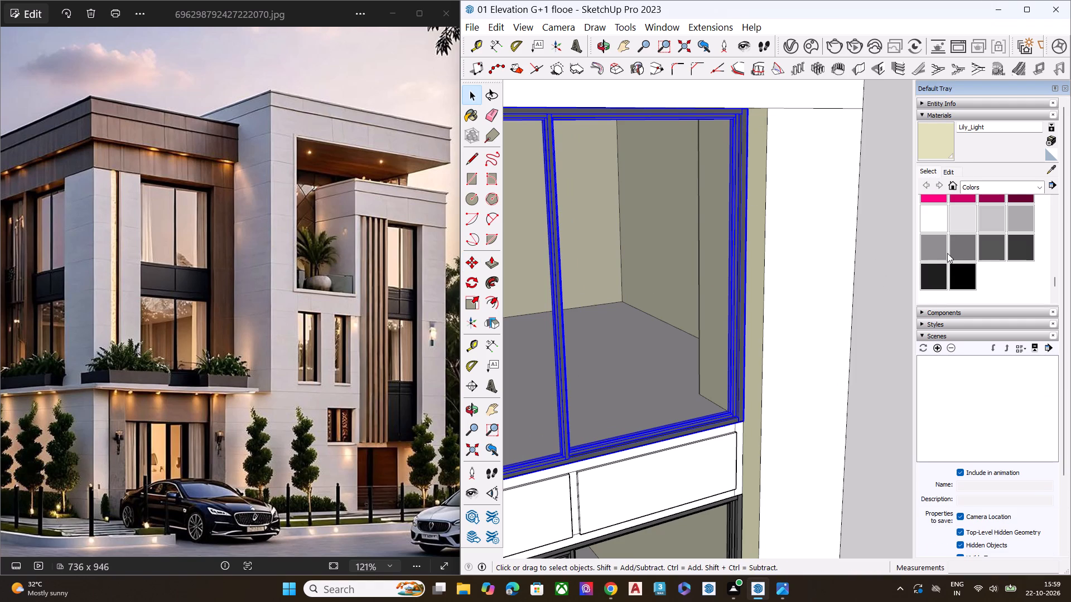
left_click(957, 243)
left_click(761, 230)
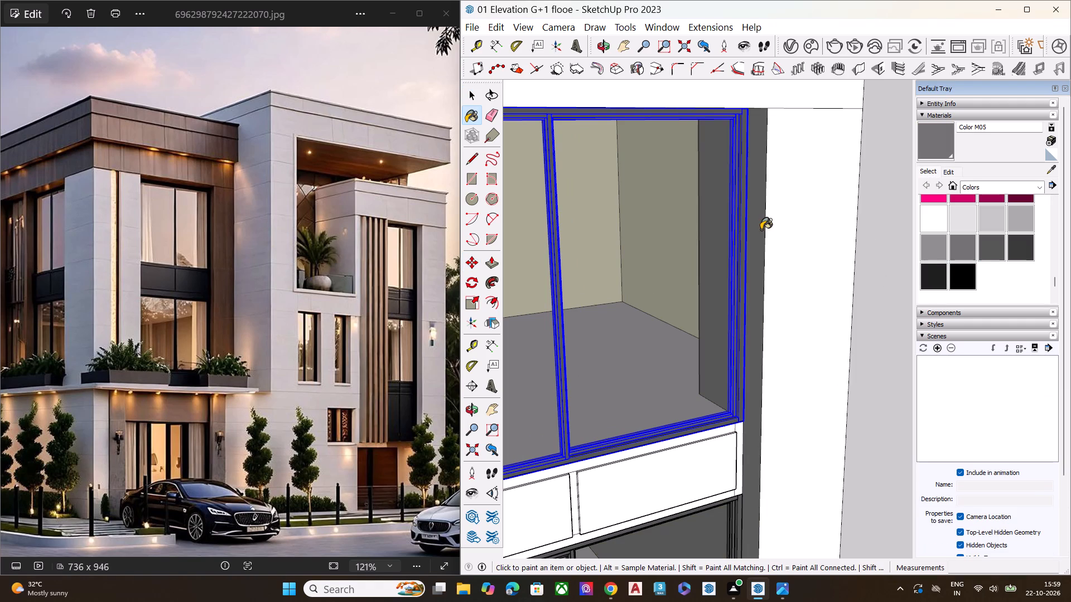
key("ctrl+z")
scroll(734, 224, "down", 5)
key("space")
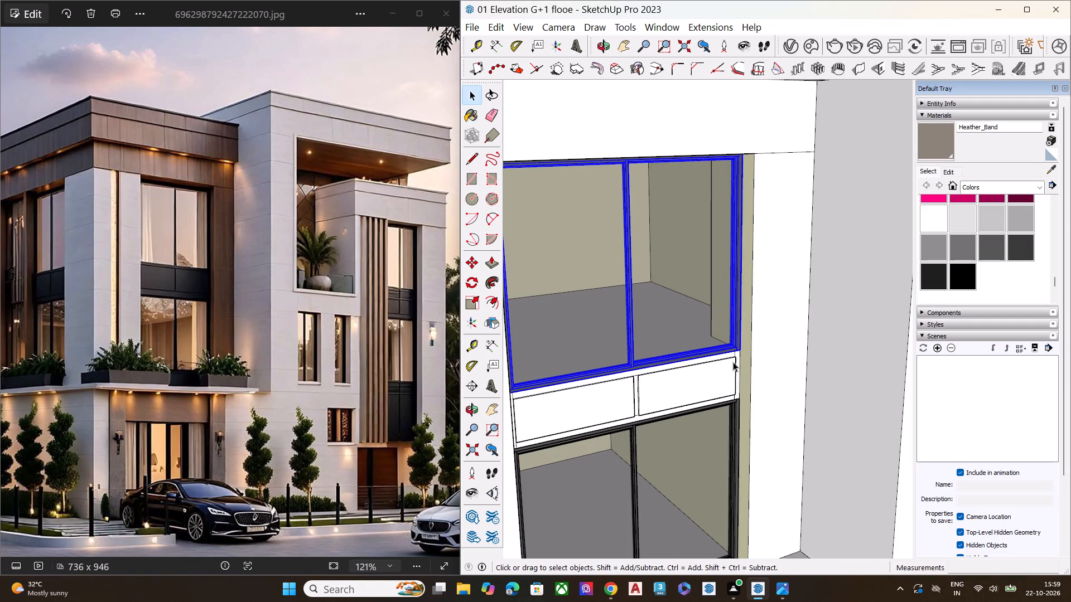
Move the large upper window frame a short distance away from the cream side wall, clear of the white panel's top corner.
scroll(734, 361, "up", 14)
scroll(740, 337, "down", 1)
scroll(740, 337, "up", 2)
left_click(745, 331)
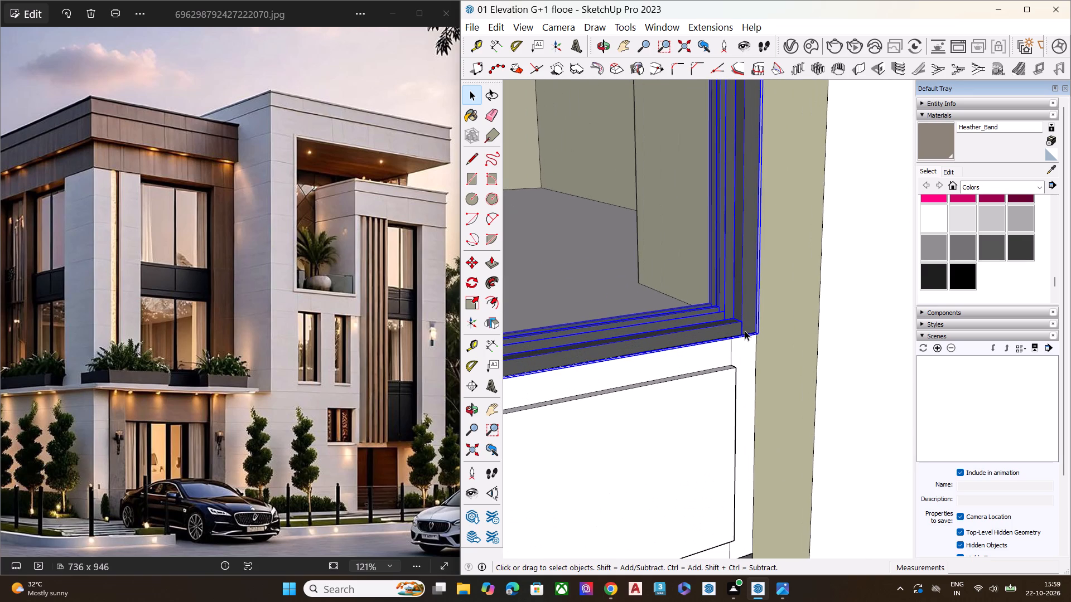
key("m")
left_click(760, 337)
left_click(721, 336)
key("space")
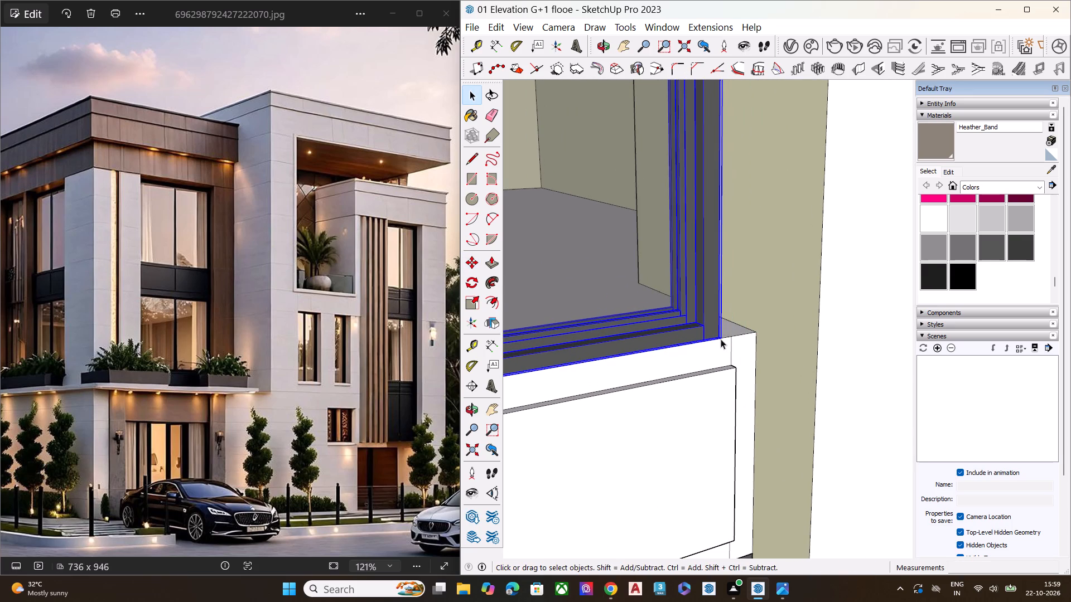
Draw a vertical line up the cream side wall, from the white panel's top outer corner to the top of the upper window opening.
key("l")
left_click(756, 332)
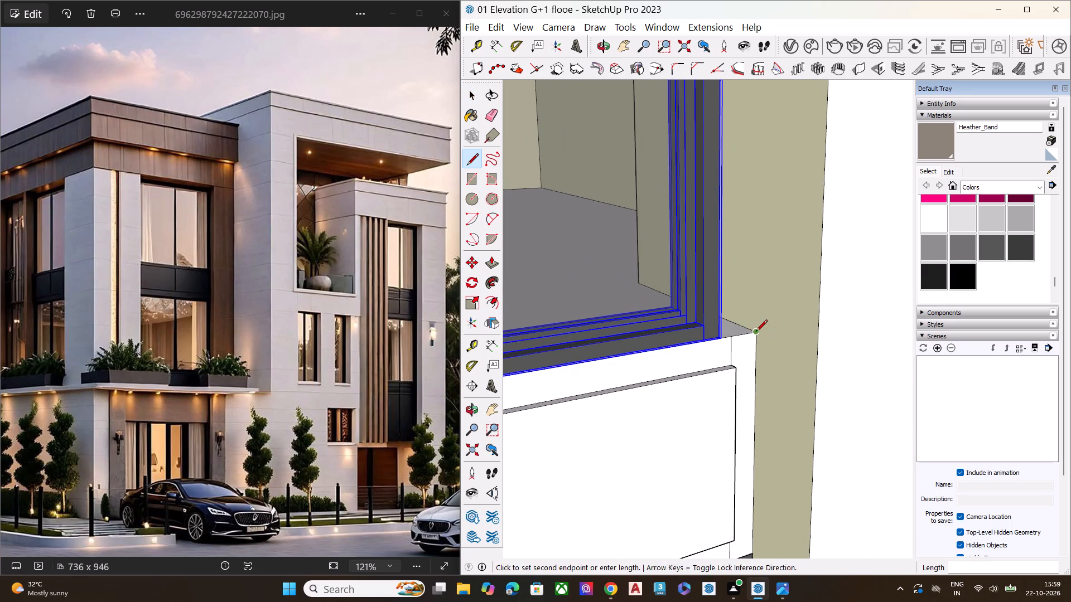
scroll(764, 319, "down", 17)
middle_click_drag(767, 350, 784, 182)
scroll(784, 163, "up", 4)
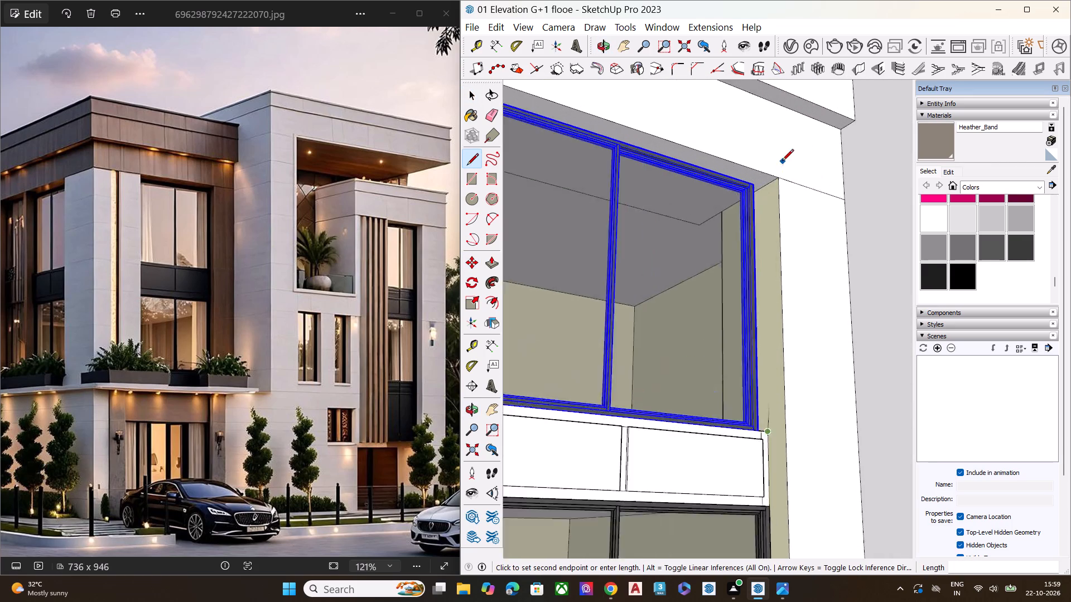
scroll(782, 162, "up", 3)
left_click(758, 196)
key("space")
Move the lower window frame a short distance away from the cream side wall, clear of the white panel's bottom corner.
scroll(749, 208, "down", 7)
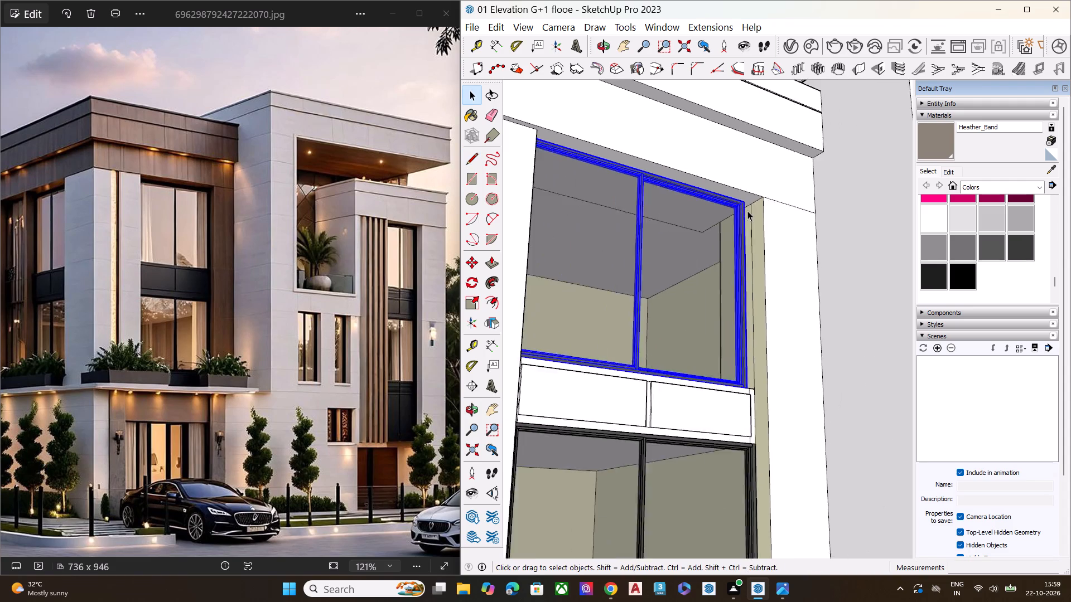
scroll(747, 211, "down", 3)
scroll(747, 211, "up", 1)
scroll(747, 211, "down", 7)
scroll(691, 399, "up", 5)
middle_click_drag(736, 219, 760, 347)
scroll(765, 323, "up", 4)
scroll(789, 272, "down", 1)
scroll(789, 272, "up", 2)
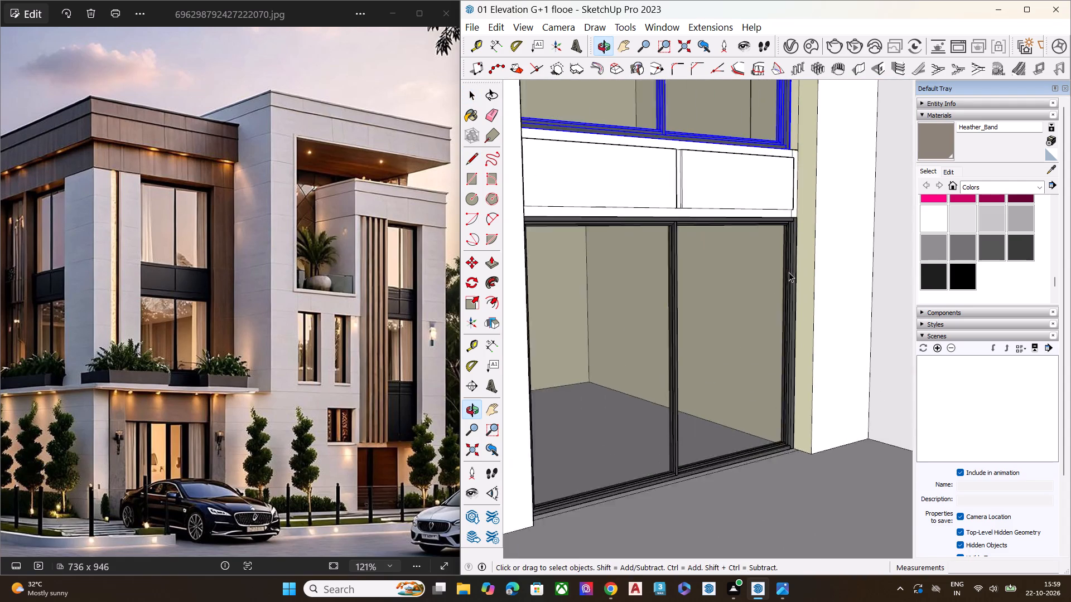
scroll(789, 272, "up", 2)
key("space")
left_click(788, 222)
key("m")
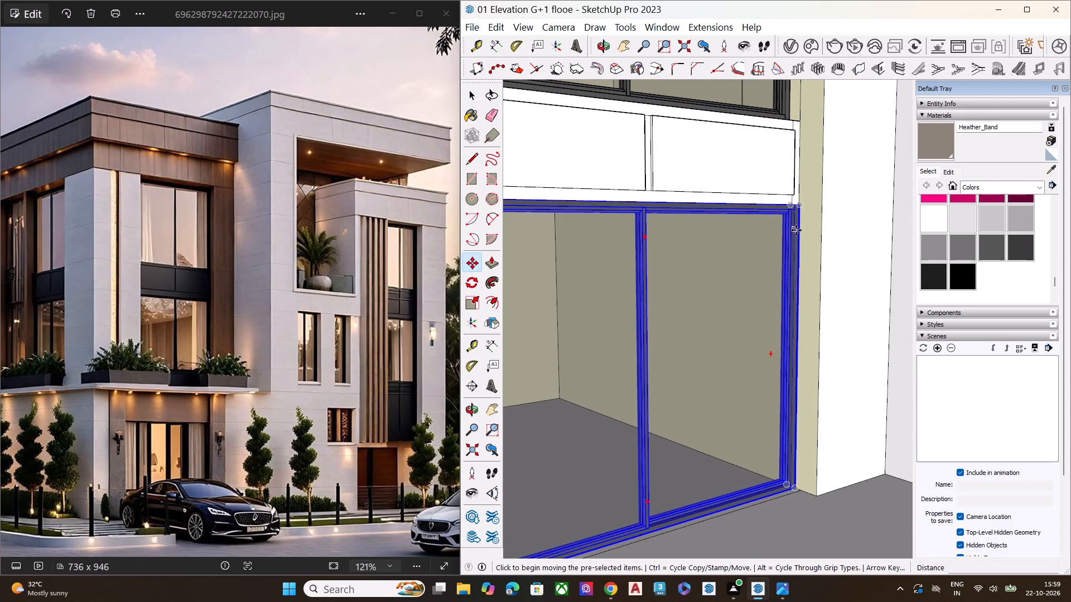
left_click(796, 230)
left_click(752, 236)
key("space")
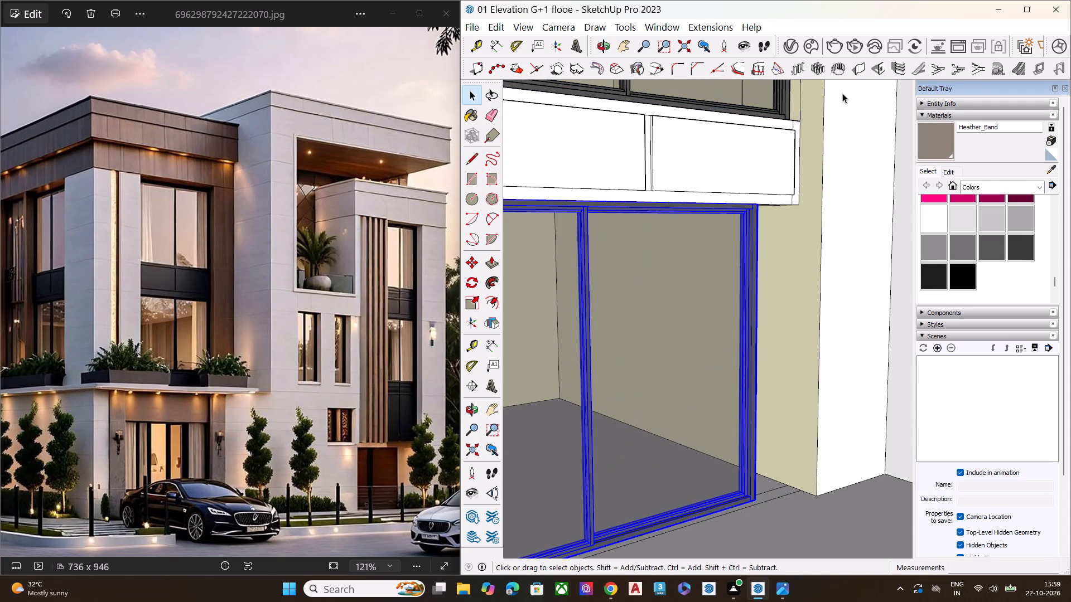
Draw a vertical line down the cream side wall, from the white panel's bottom outer corner to the floor.
key("l")
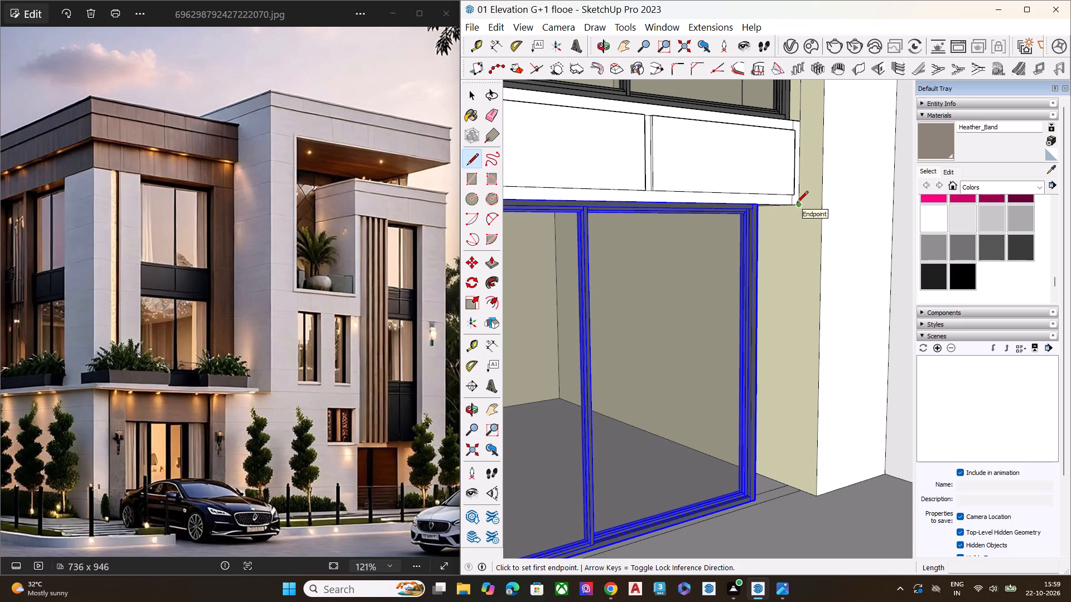
left_click(799, 205)
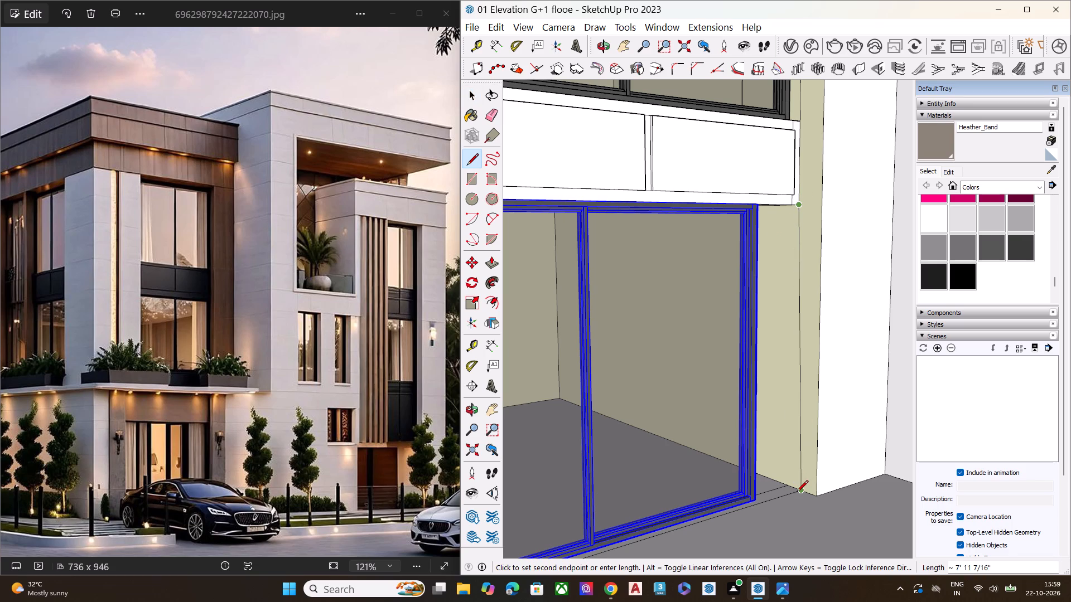
scroll(795, 493, "up", 1)
scroll(795, 494, "down", 3)
scroll(793, 496, "up", 5)
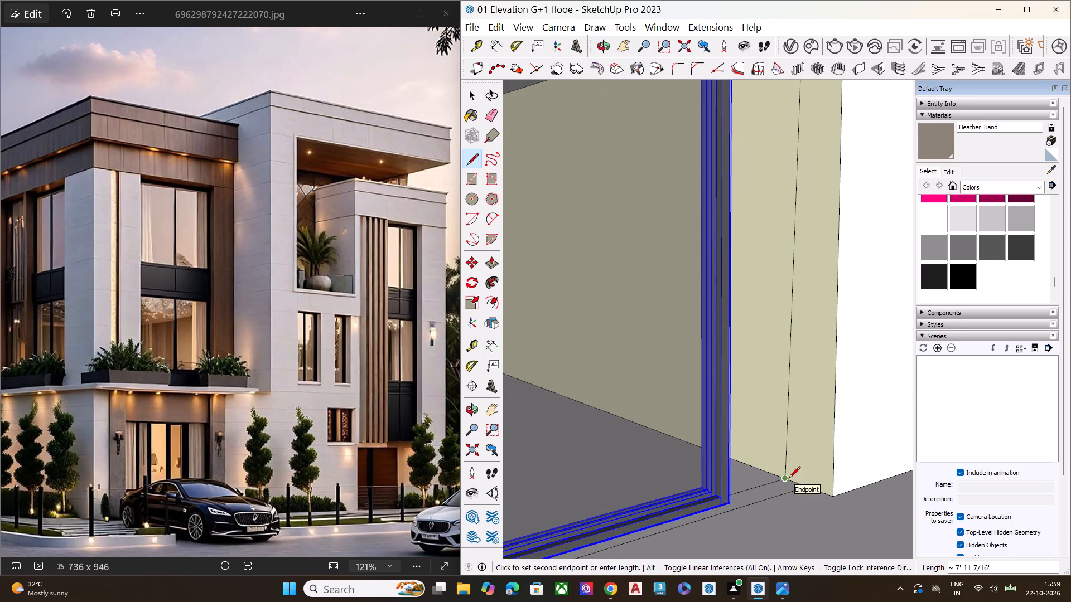
left_click(795, 482)
key("space")
Erase the two leftover floor lines running along the base of the lower window opening.
middle_click_drag(791, 501, 777, 577)
scroll(777, 577, "up", 2)
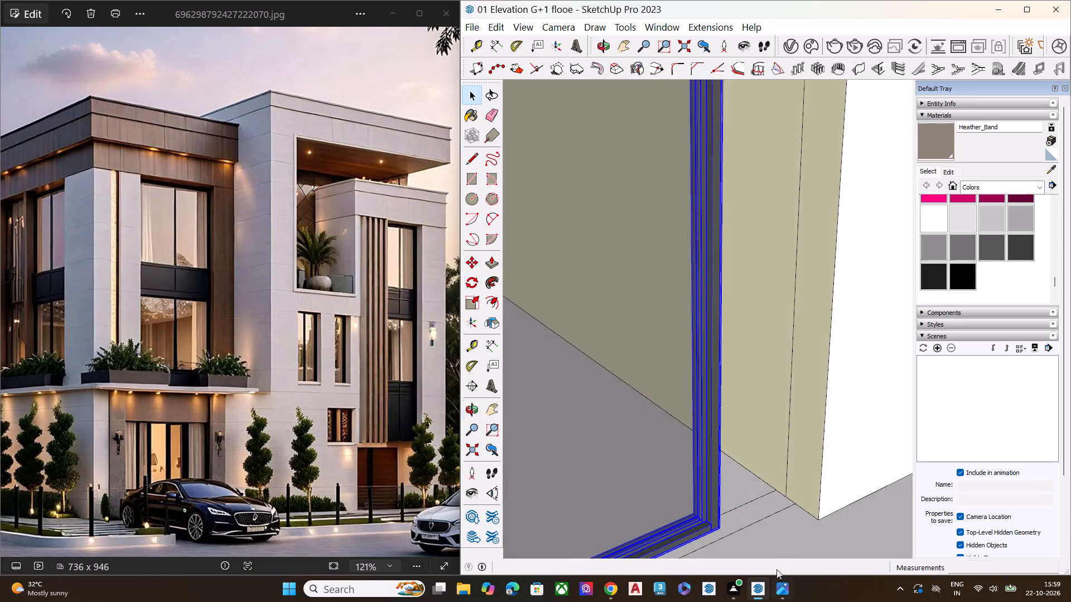
scroll(776, 569, "up", 6)
scroll(793, 485, "up", 1)
scroll(793, 485, "down", 1)
scroll(792, 485, "up", 3)
key("e")
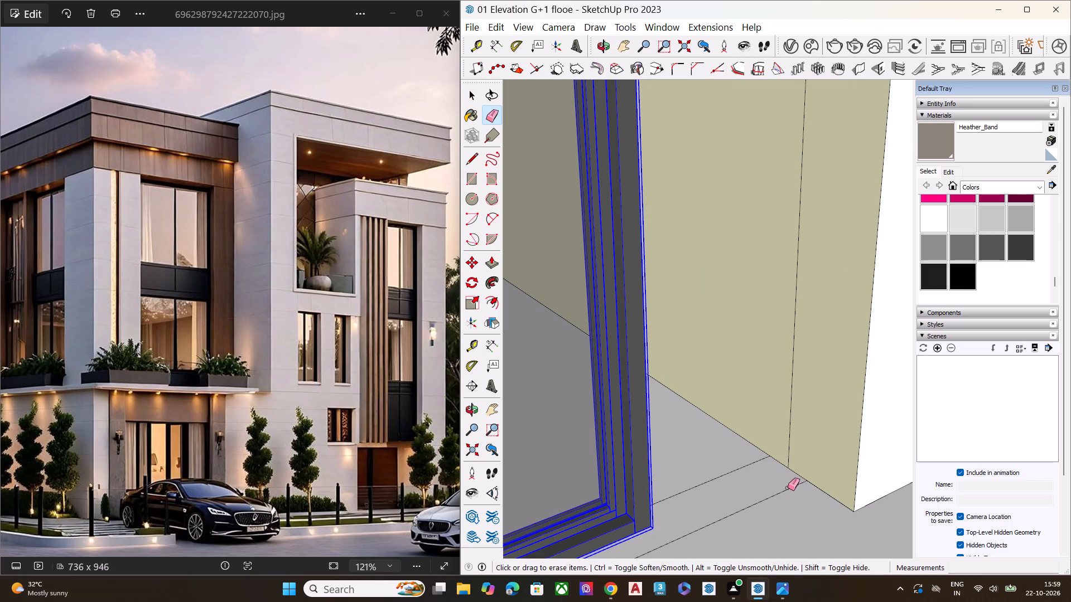
left_click(789, 490)
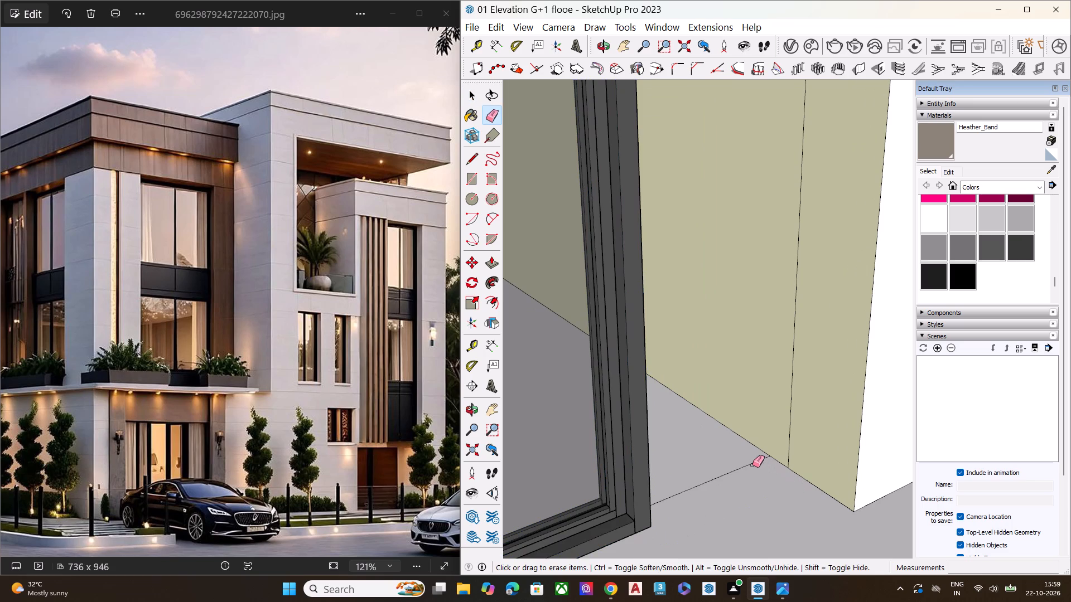
left_click(751, 463)
key("space")
scroll(736, 467, "down", 7)
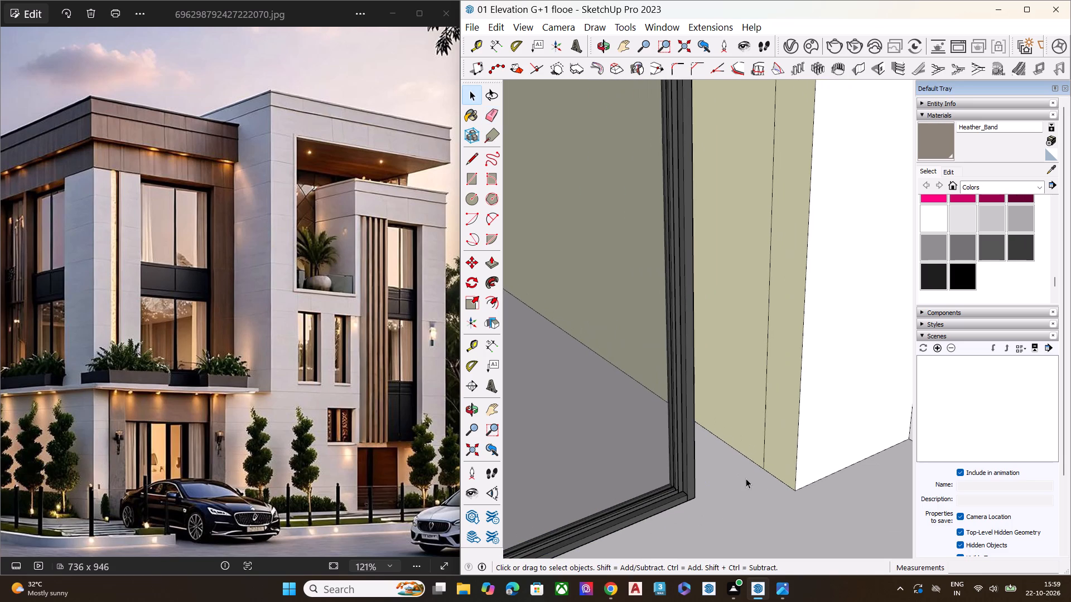
Move the lower window frame against the cream side wall, its bottom outer corner at the foot of the vertical line.
key("m")
left_click(696, 498)
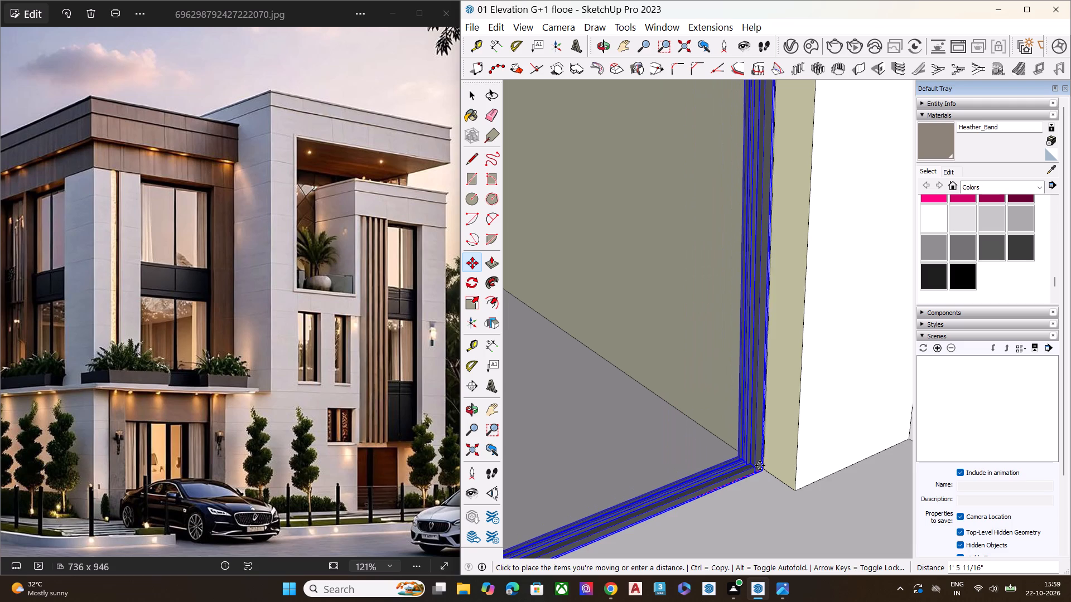
scroll(760, 465, "up", 1)
scroll(760, 465, "down", 1)
scroll(760, 465, "up", 4)
scroll(760, 470, "down", 1)
scroll(759, 472, "up", 14)
scroll(765, 464, "down", 1)
scroll(763, 463, "up", 9)
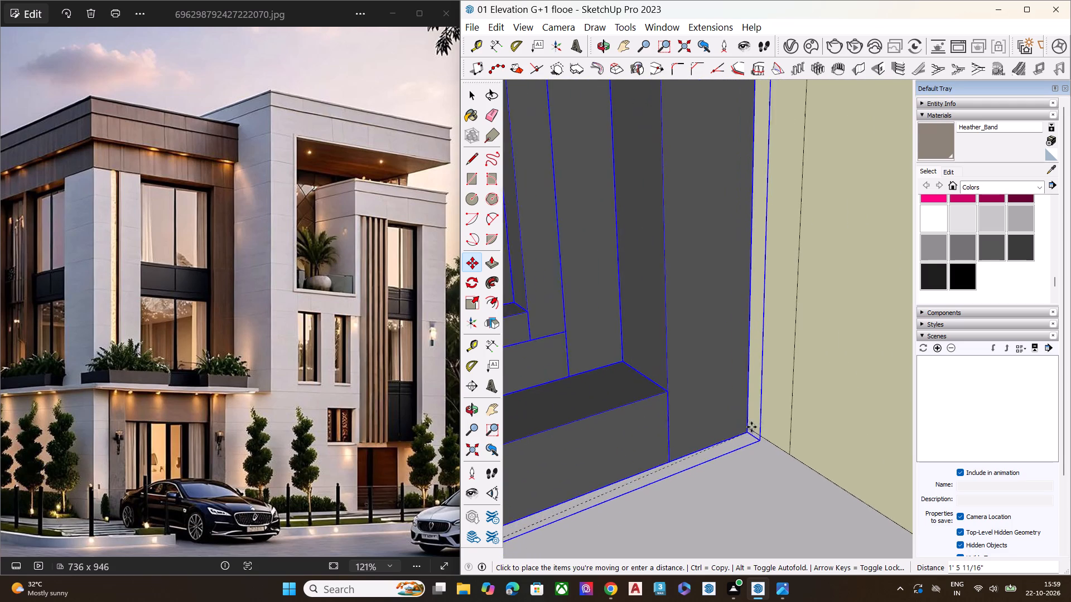
scroll(751, 424, "up", 4)
scroll(750, 422, "down", 1)
scroll(750, 422, "up", 2)
left_click(723, 438)
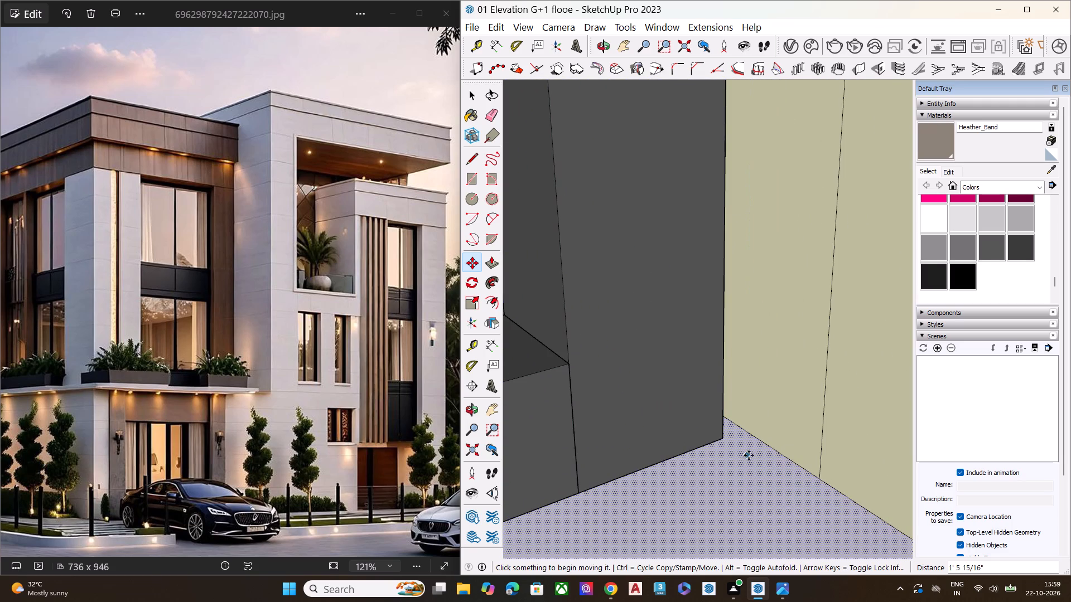
left_click(725, 437)
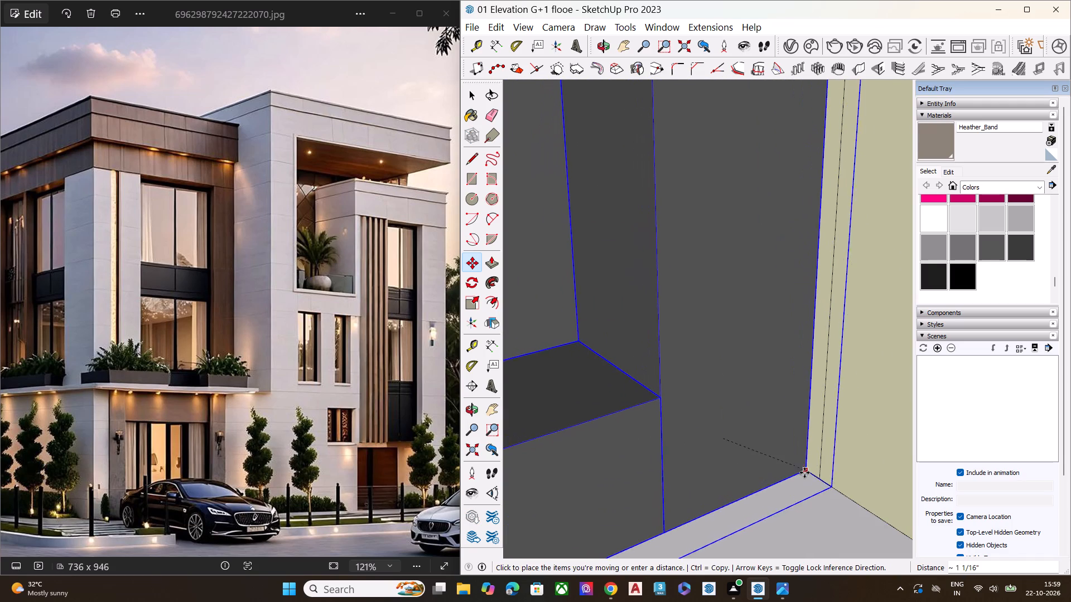
left_click(819, 477)
key("space")
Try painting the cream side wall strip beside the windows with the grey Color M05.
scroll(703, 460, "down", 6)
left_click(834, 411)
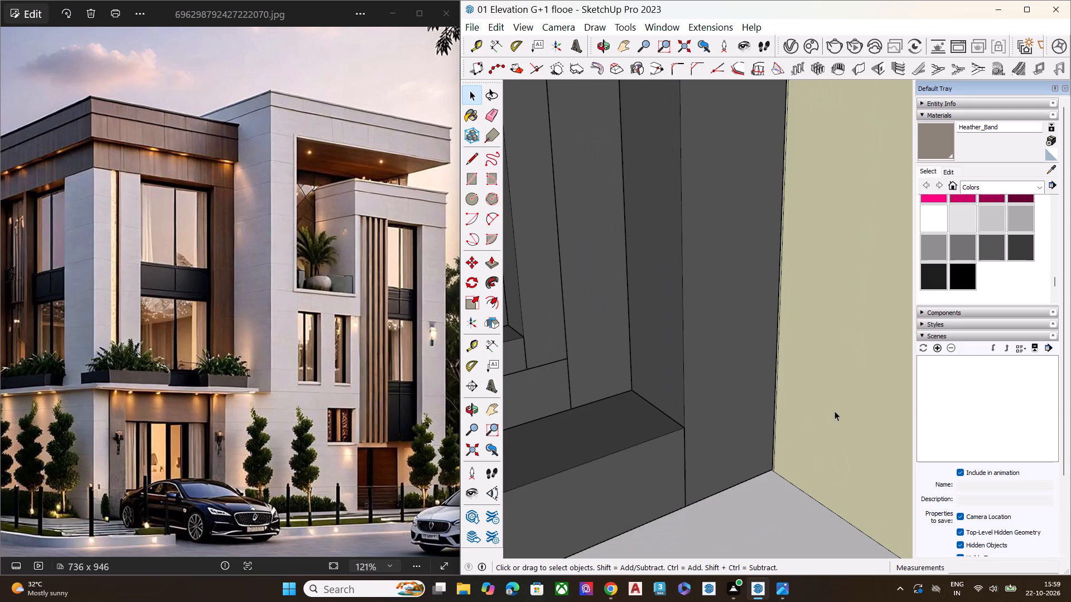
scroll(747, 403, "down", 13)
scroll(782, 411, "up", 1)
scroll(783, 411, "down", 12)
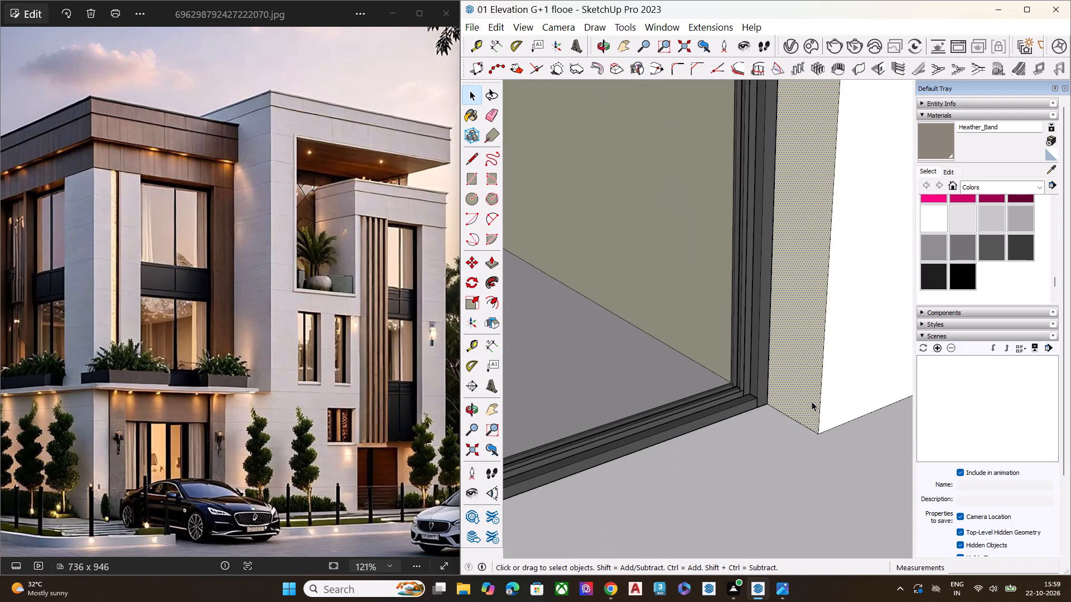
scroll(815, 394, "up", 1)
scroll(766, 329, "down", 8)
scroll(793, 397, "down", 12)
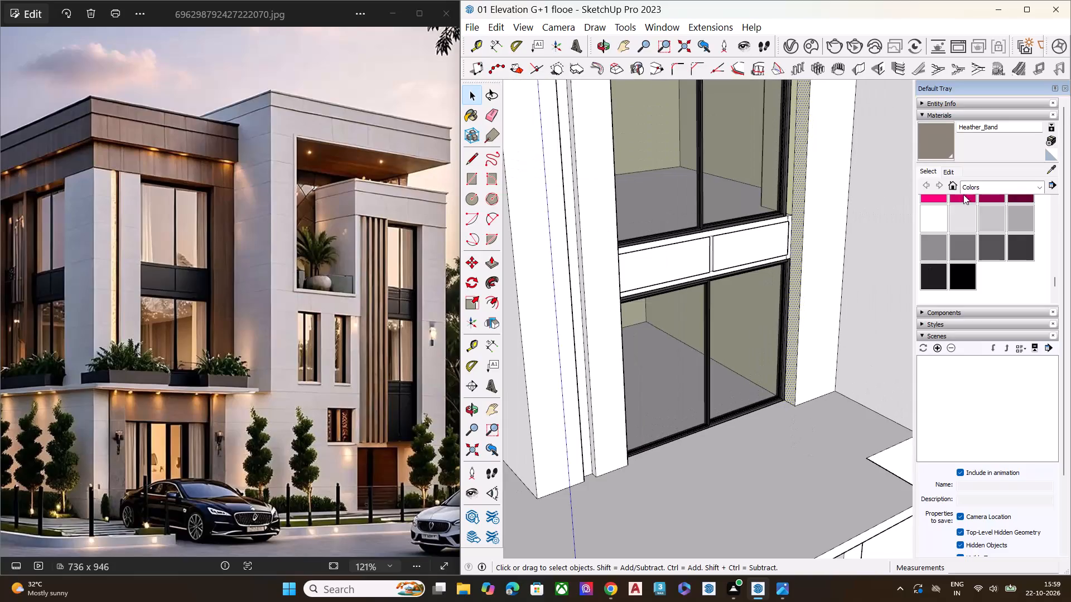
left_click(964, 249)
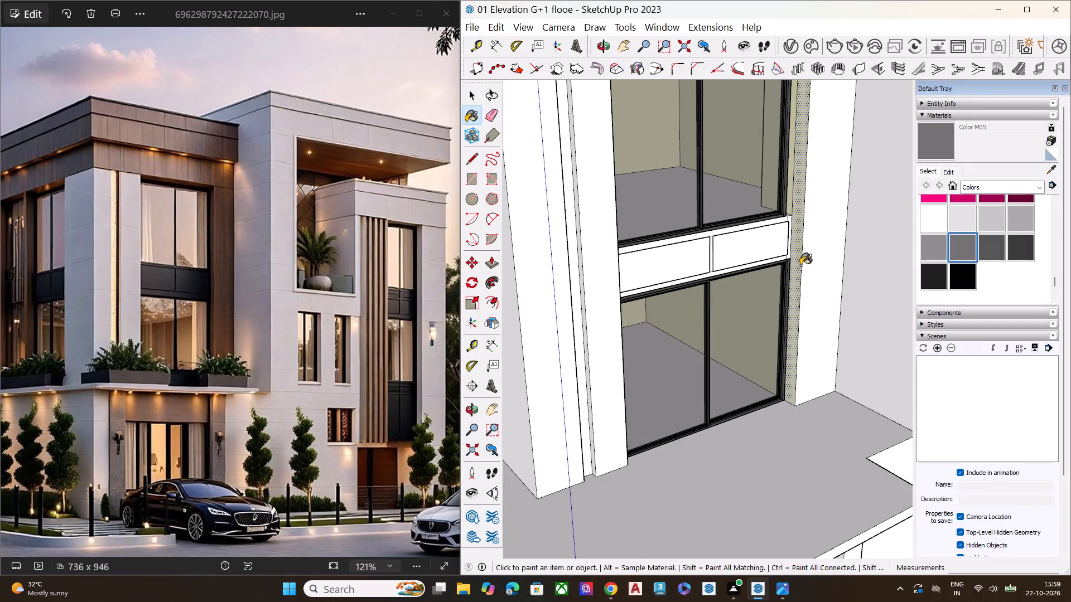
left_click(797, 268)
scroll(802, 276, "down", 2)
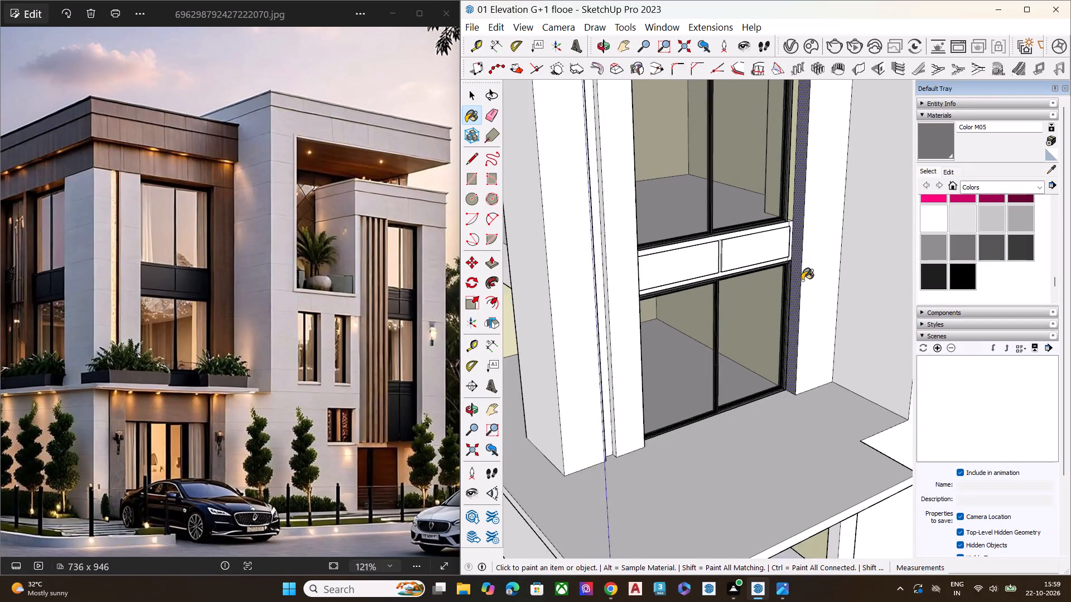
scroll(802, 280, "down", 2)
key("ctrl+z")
Move the upper window frame so its bottom outer corner meets the top outer corner of the white panel below it.
middle_click_drag(801, 280, 826, 139)
key("space")
scroll(808, 164, "down", 6)
scroll(796, 144, "up", 7)
scroll(734, 178, "down", 7)
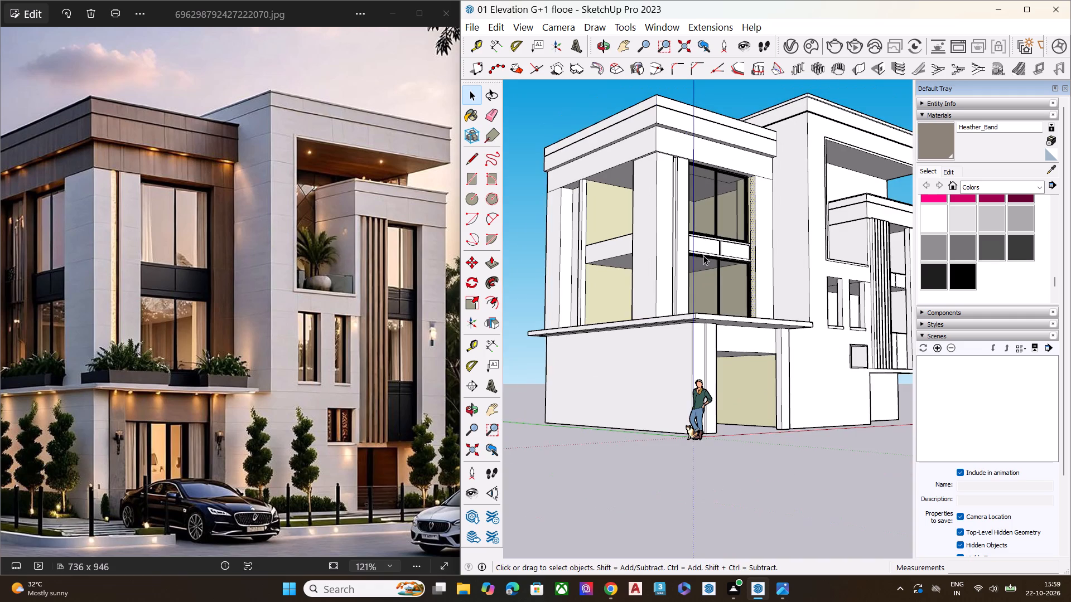
middle_click_drag(703, 255, 709, 400)
scroll(766, 253, "up", 3)
scroll(763, 236, "down", 2)
scroll(763, 236, "up", 14)
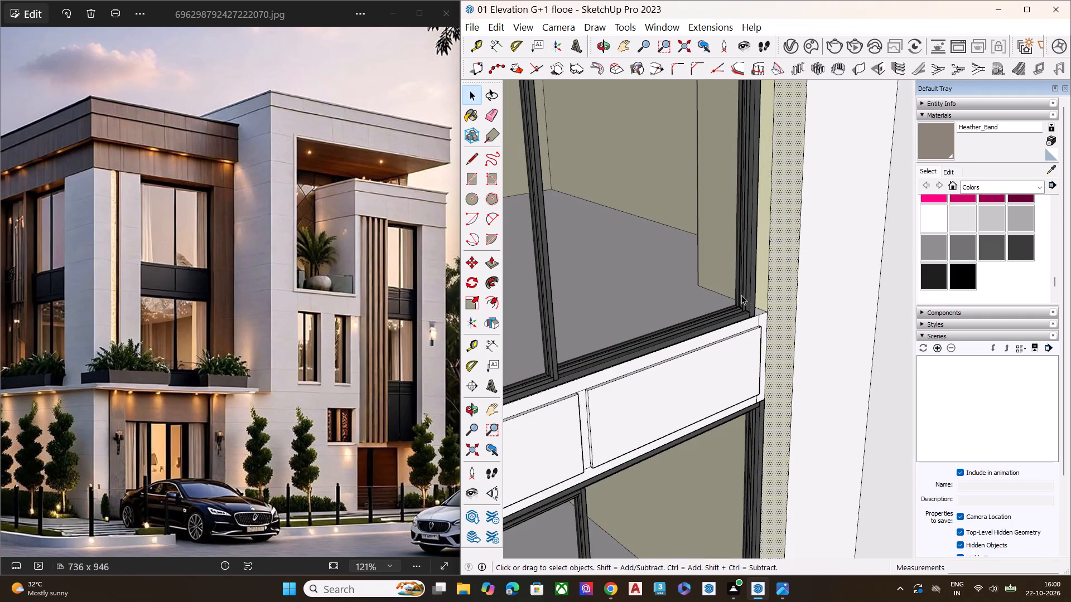
left_click(746, 301)
scroll(758, 323, "up", 9)
key("m")
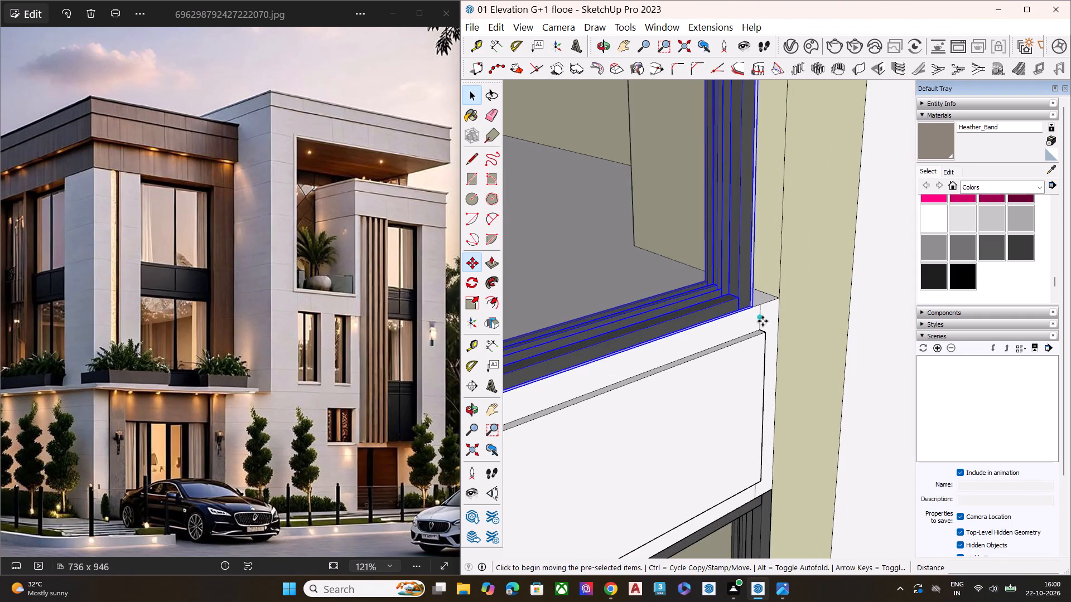
scroll(756, 312, "up", 8)
scroll(741, 299, "down", 2)
scroll(741, 299, "up", 1)
scroll(741, 299, "down", 1)
scroll(741, 299, "up", 5)
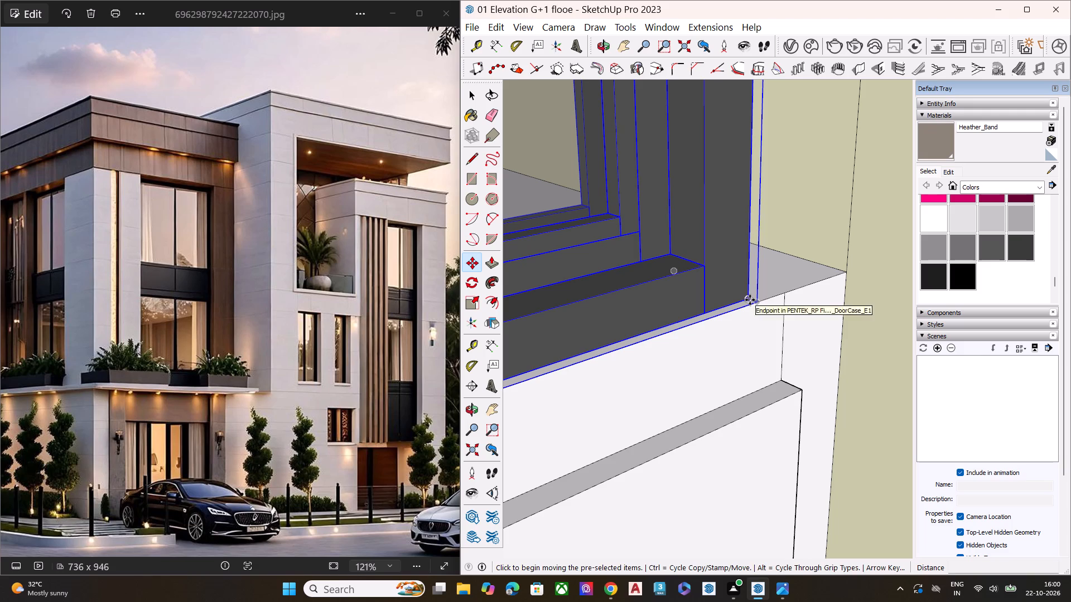
left_click(750, 300)
left_click(847, 275)
key("space")
Inspect both repositioned window frames and the front elevation from several angles.
scroll(742, 264, "down", 19)
scroll(760, 254, "down", 5)
scroll(760, 254, "up", 1)
scroll(760, 254, "down", 3)
scroll(760, 254, "up", 1)
scroll(764, 247, "down", 5)
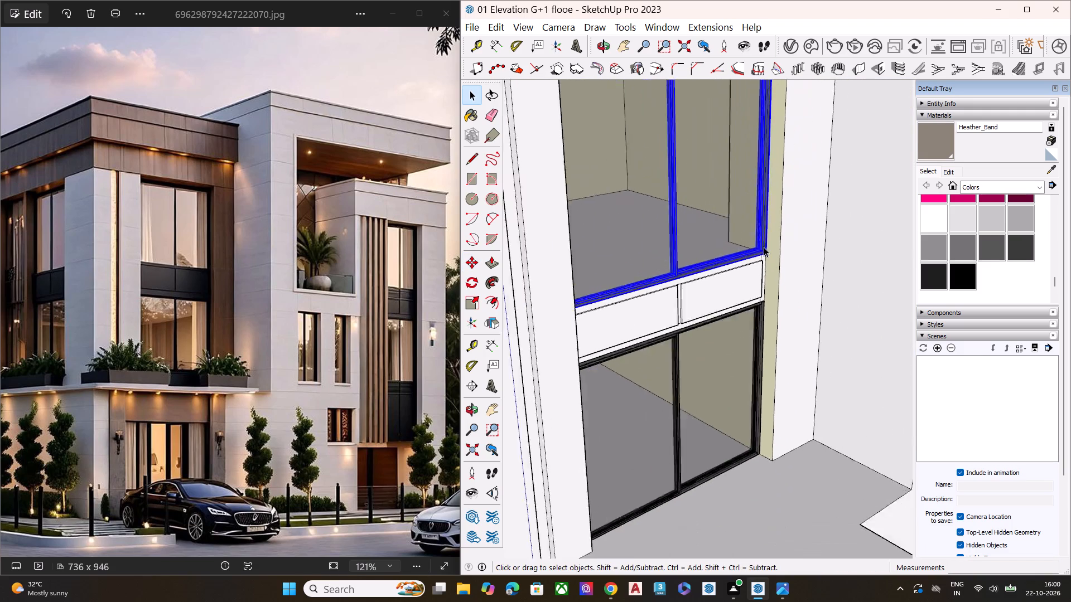
scroll(764, 247, "down", 14)
middle_click_drag(766, 265, 750, 308)
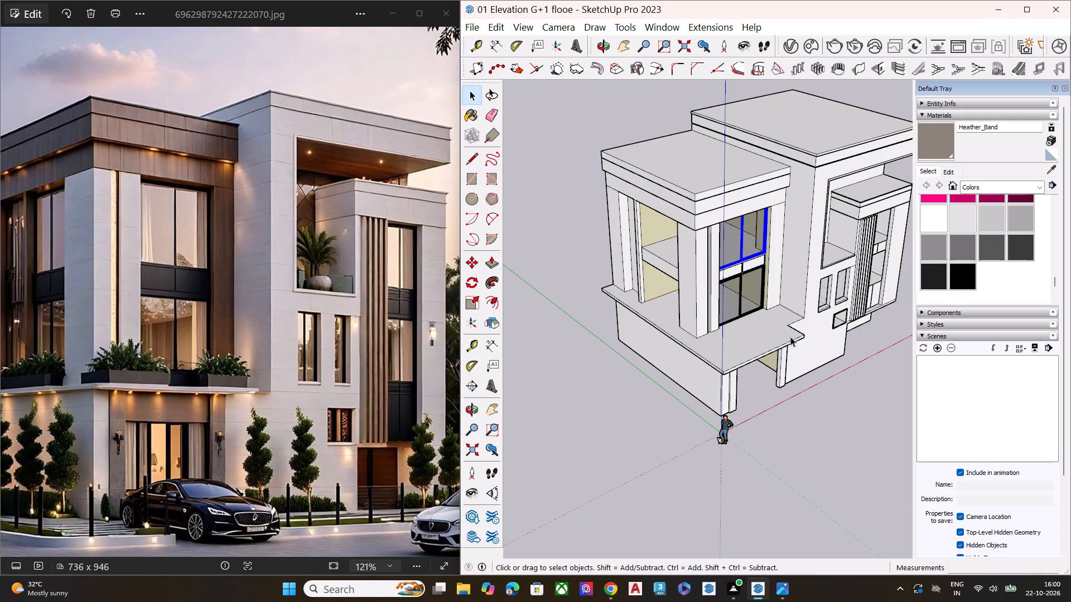
scroll(731, 324, "up", 5)
key("space")
left_click(579, 429)
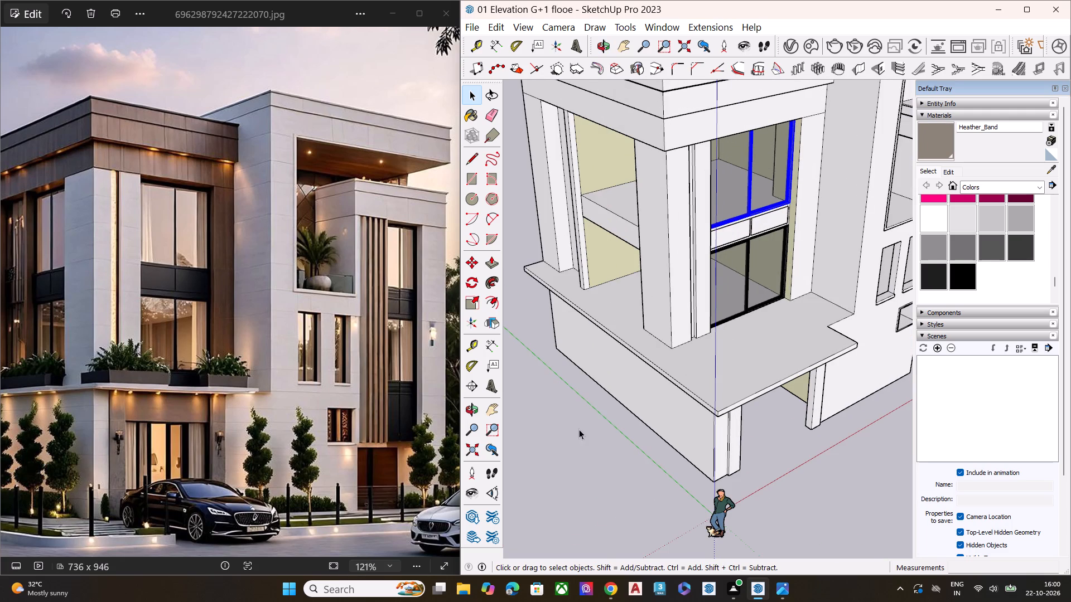
middle_click_drag(784, 299, 780, 119)
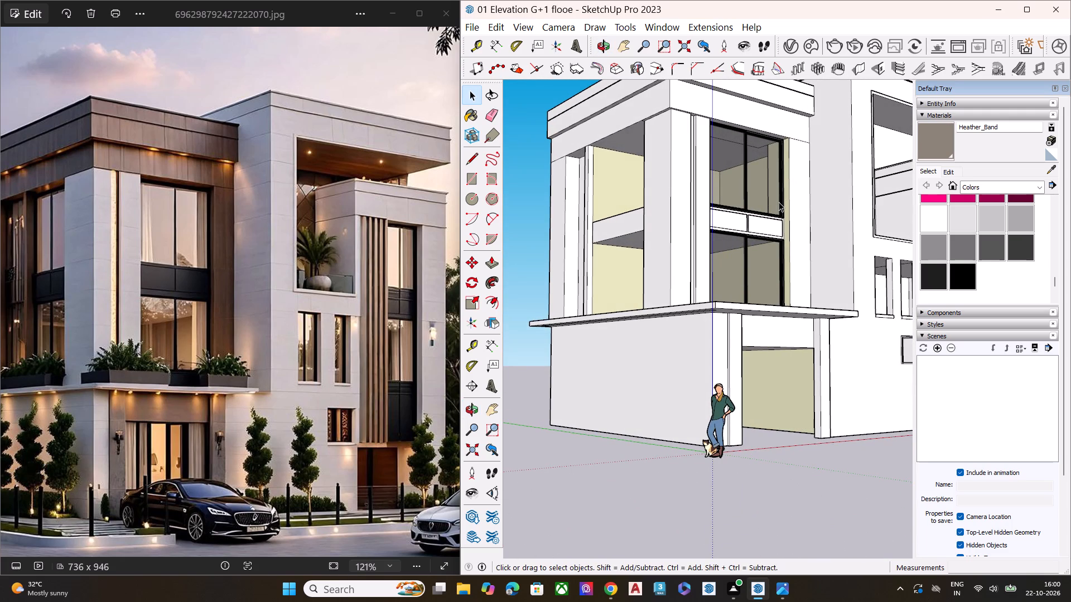
middle_click_drag(744, 226, 640, 260)
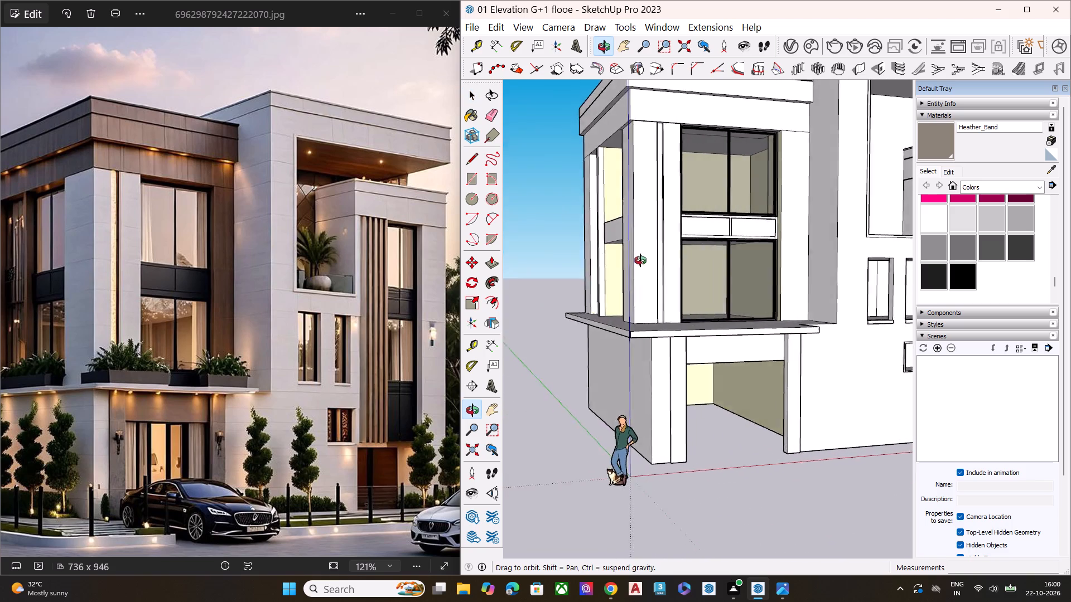
middle_click_drag(640, 260, 612, 223)
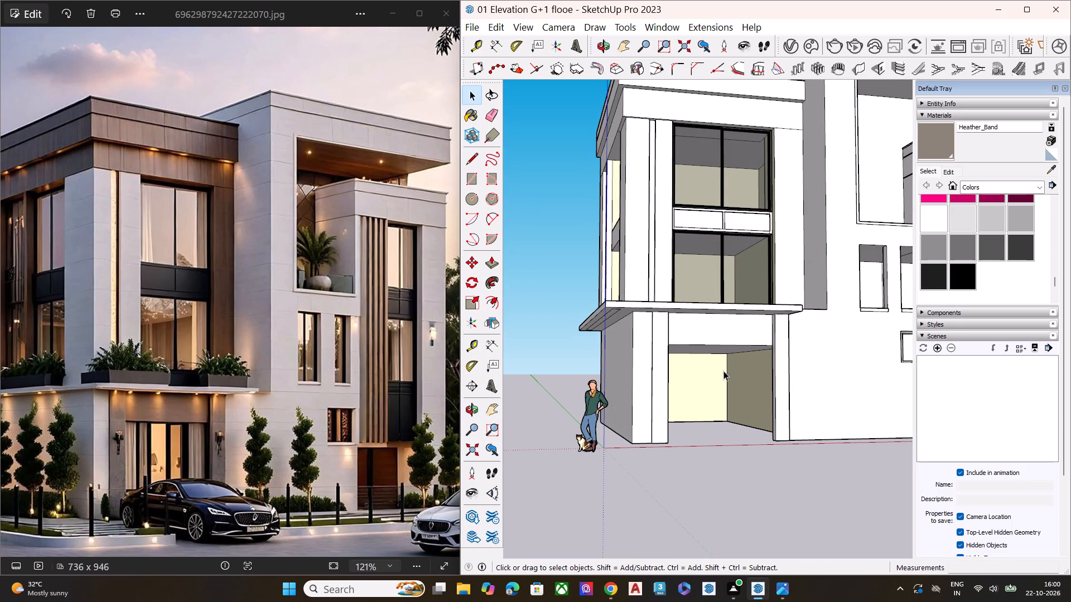
Copy the upper window frame into the upper opening beside the vertical fins, aligned at the opening's top outer corner.
scroll(697, 190, "down", 5)
middle_click_drag(823, 204, 826, 234)
scroll(670, 209, "down", 1)
scroll(668, 209, "up", 1)
scroll(667, 209, "down", 8)
middle_click_drag(794, 217, 817, 285)
scroll(820, 255, "up", 4)
scroll(805, 216, "down", 1)
scroll(805, 216, "up", 4)
scroll(643, 137, "up", 8)
left_click(541, 144)
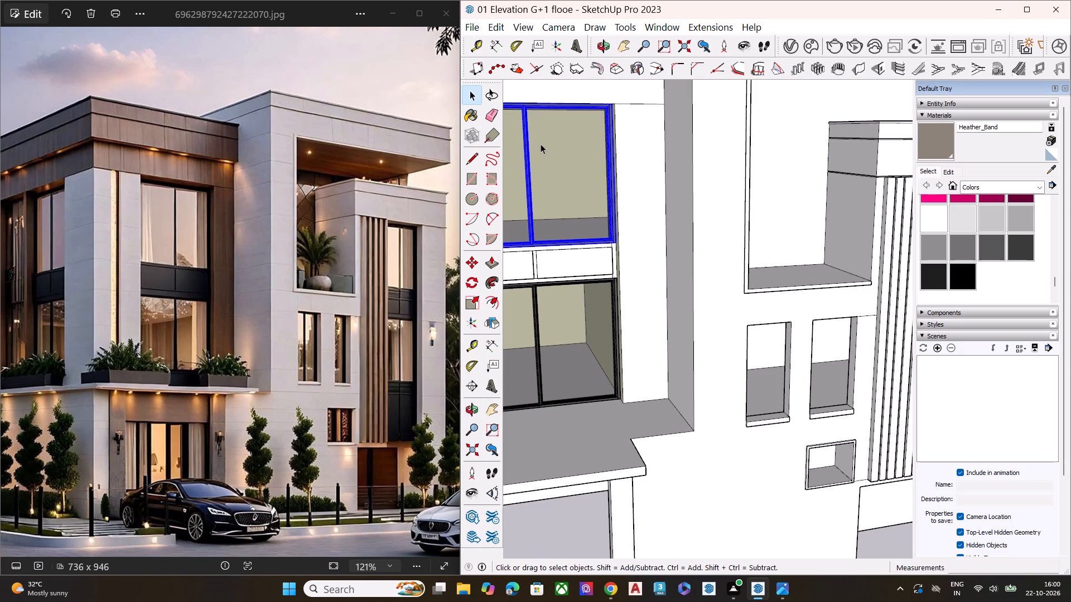
key("m")
scroll(597, 123, "up", 3)
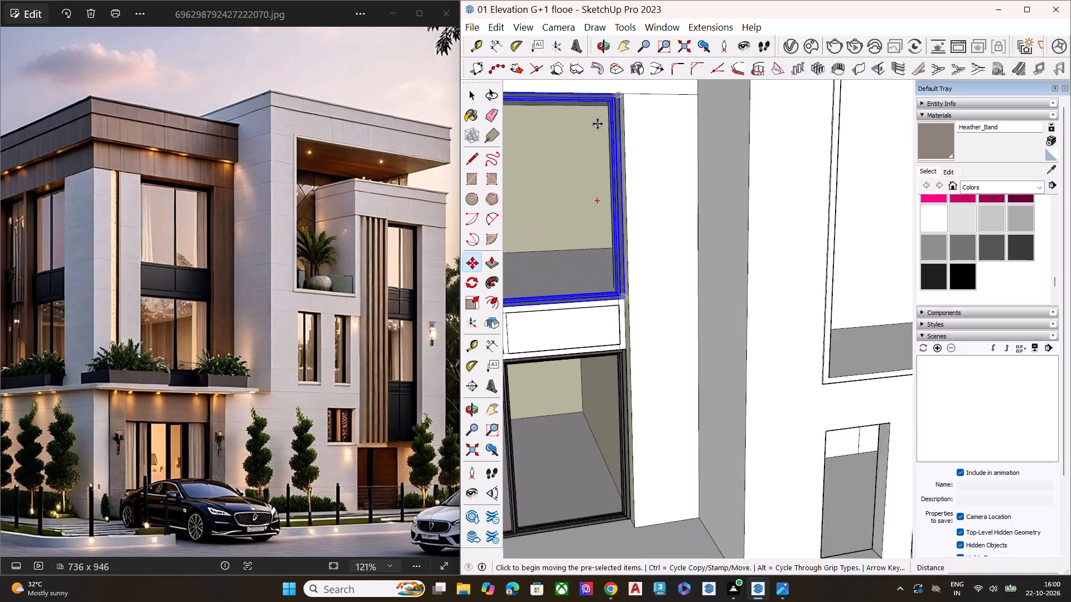
scroll(597, 124, "up", 4)
middle_click_drag(603, 120, 668, 67)
scroll(668, 67, "up", 6)
scroll(630, 156, "down", 6)
scroll(629, 187, "up", 7)
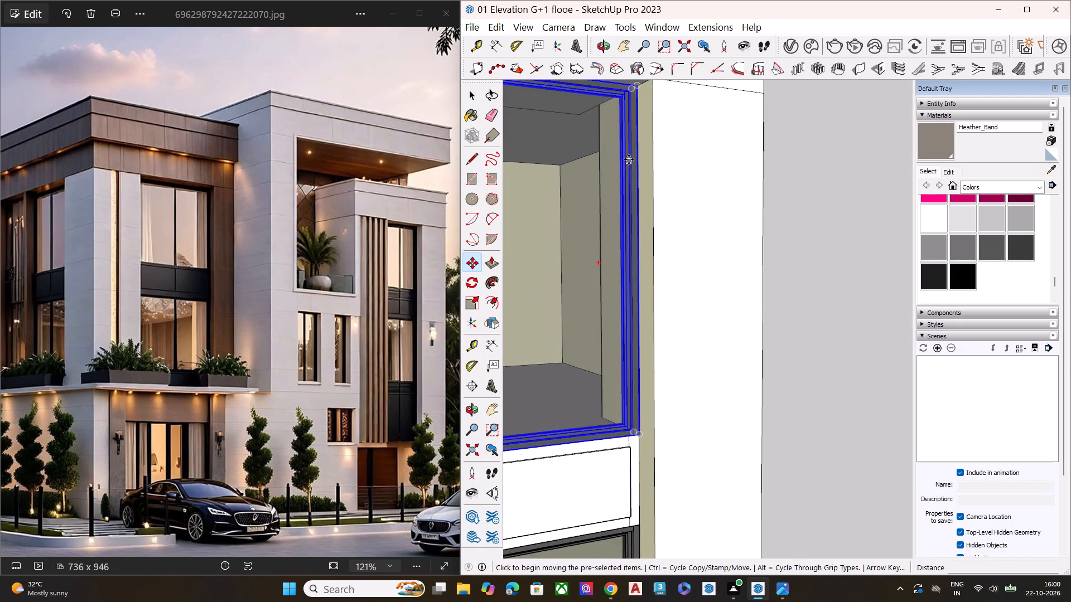
scroll(628, 166, "down", 1)
scroll(628, 171, "up", 2)
scroll(626, 181, "down", 3)
scroll(637, 94, "up", 12)
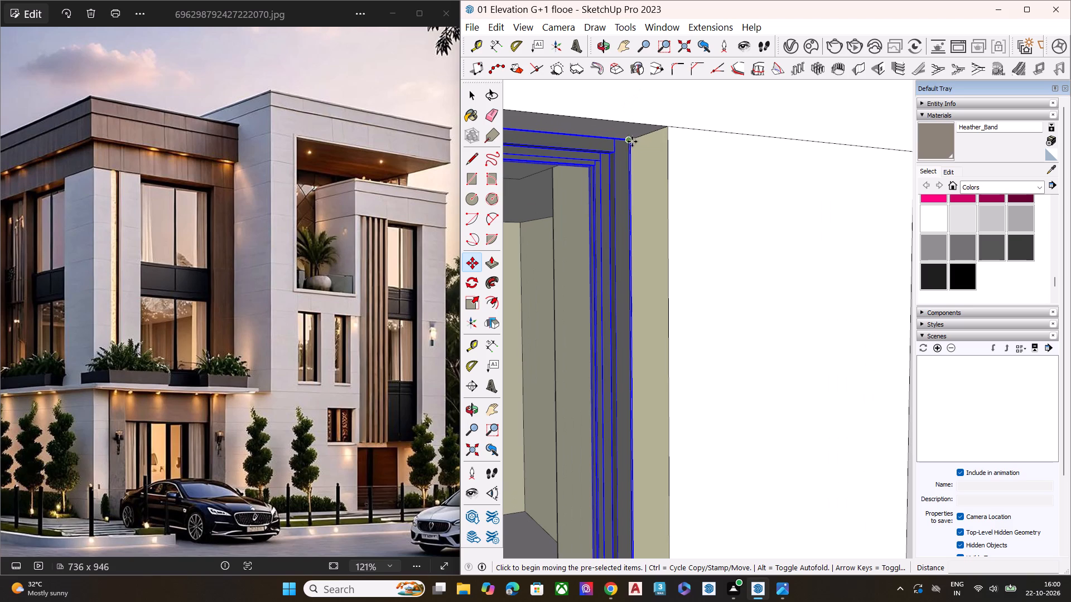
left_click(629, 142)
scroll(552, 133, "down", 6)
scroll(561, 130, "up", 1)
scroll(561, 130, "down", 7)
scroll(528, 148, "up", 1)
scroll(527, 148, "down", 5)
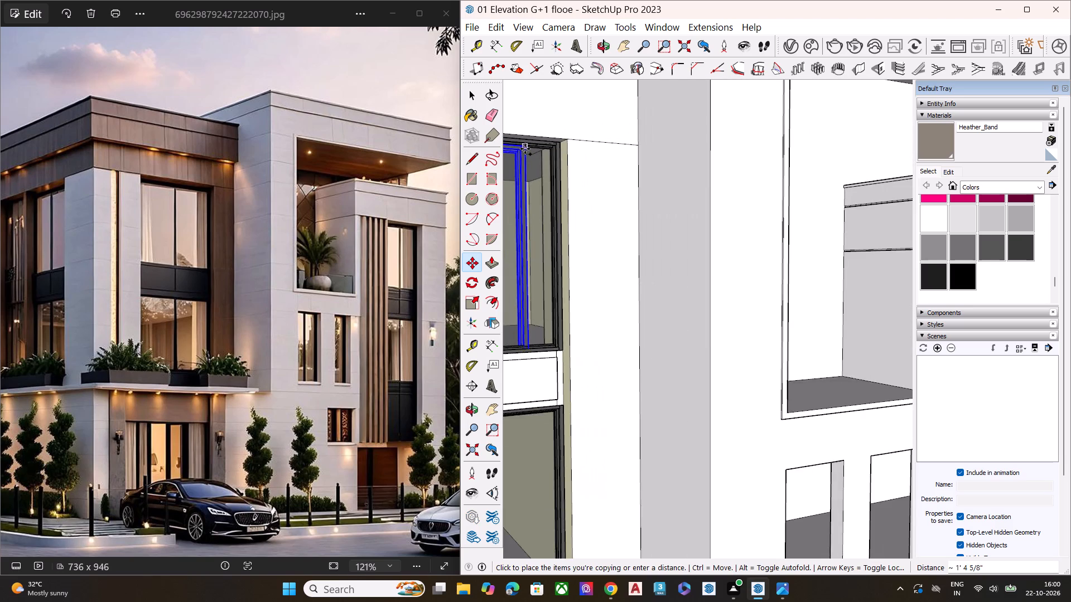
scroll(525, 149, "down", 10)
middle_click_drag(781, 300, 765, 355)
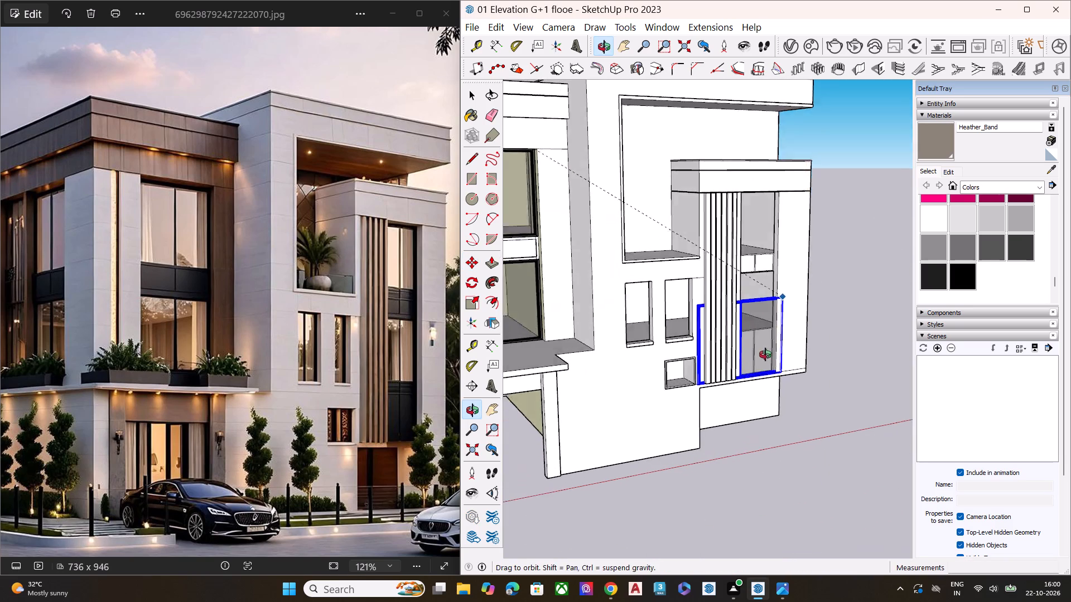
middle_click_drag(765, 355, 752, 377)
scroll(730, 244, "up", 6)
middle_click_drag(774, 172, 802, 139)
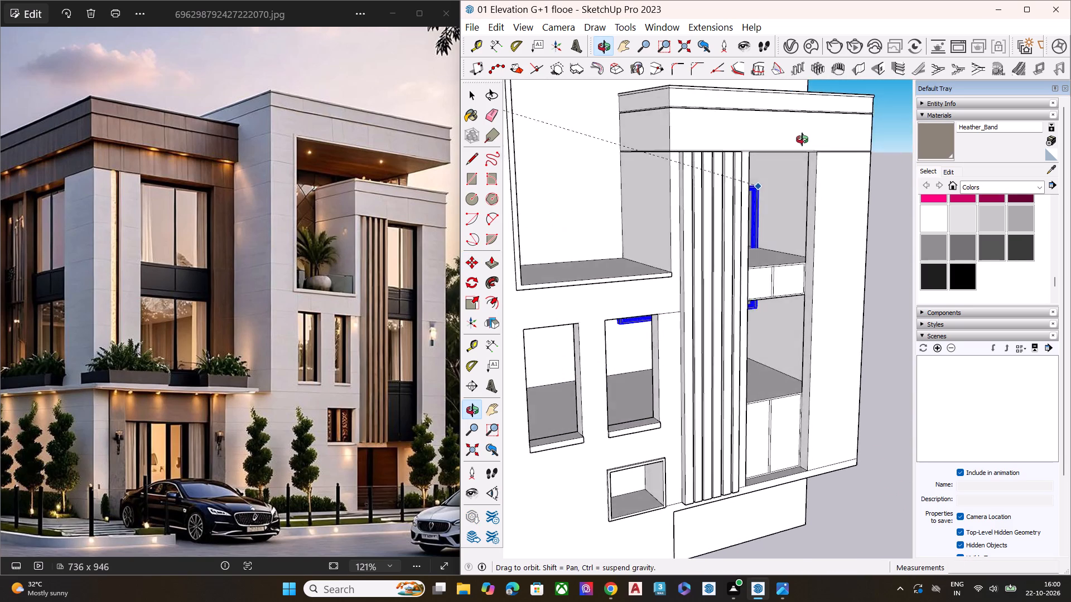
middle_click_drag(802, 139, 818, 123)
scroll(805, 135, "up", 14)
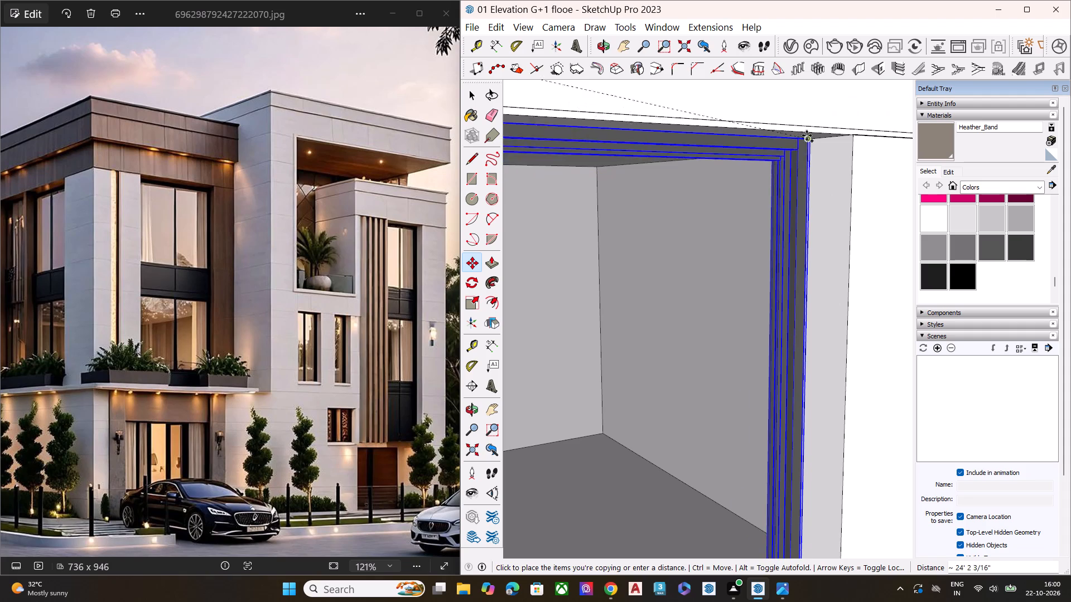
scroll(807, 135, "down", 3)
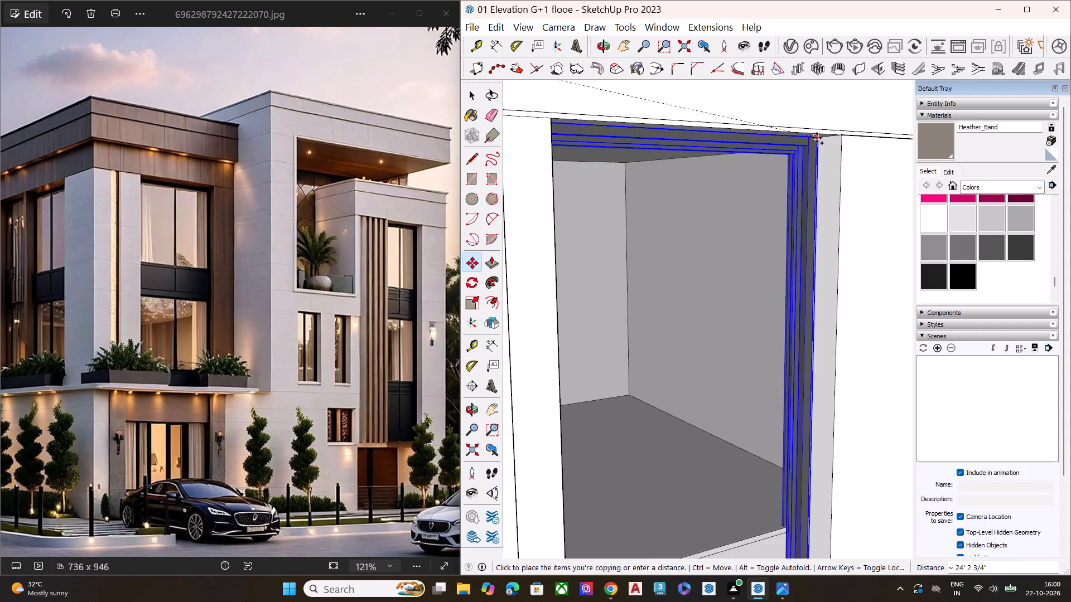
left_click(809, 141)
Scale the copied frame's width by about 0.44 so it fits between the fins and the opening's outer side.
scroll(805, 156, "down", 7)
scroll(832, 174, "up", 1)
scroll(836, 179, "down", 8)
middle_click_drag(823, 255, 812, 263)
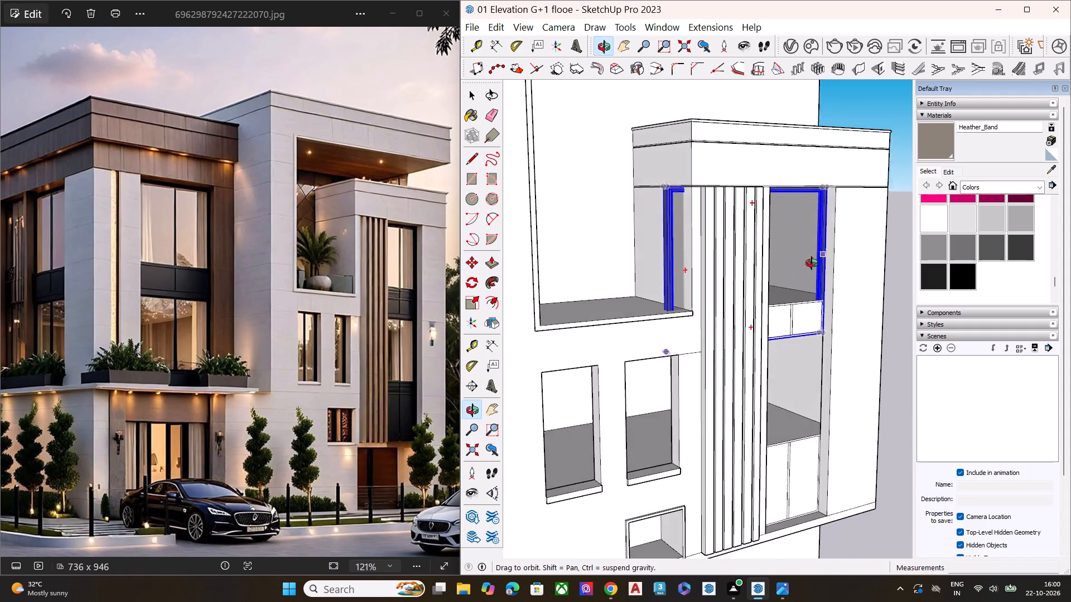
middle_click_drag(812, 263, 763, 282)
key("s")
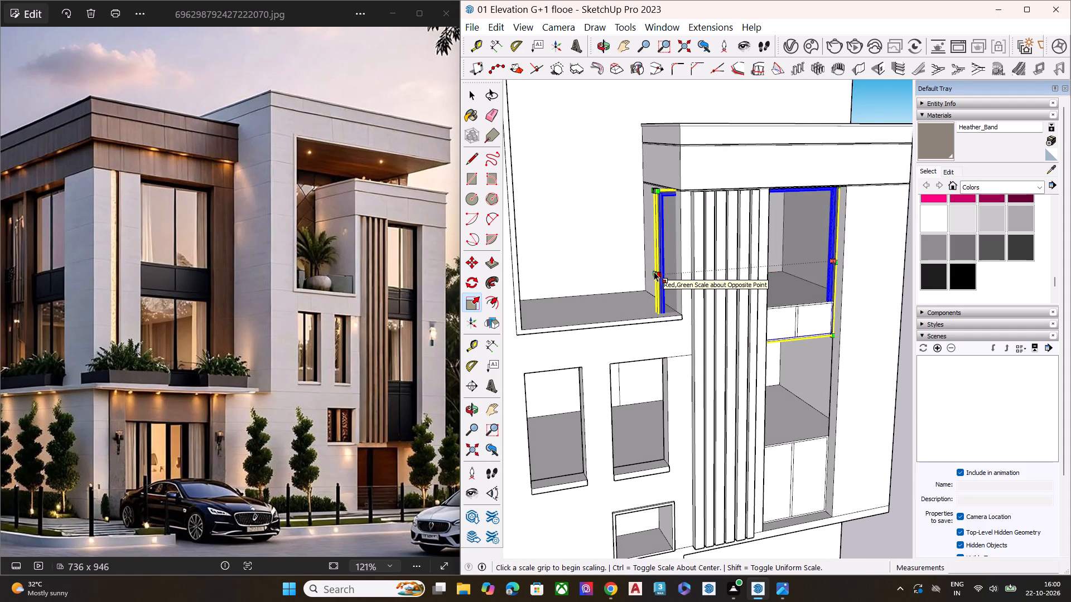
left_click(652, 270)
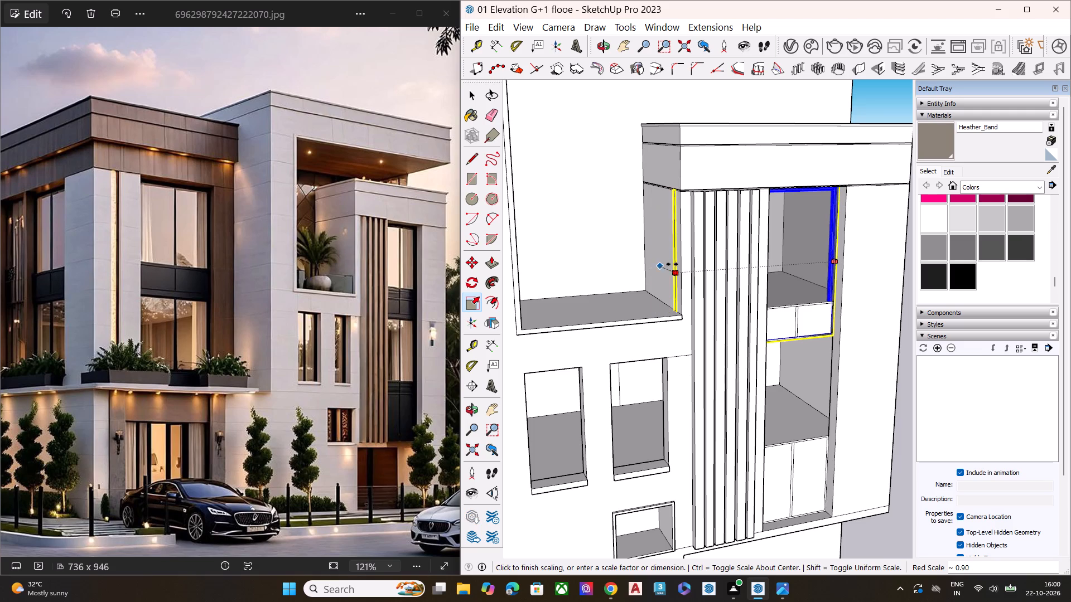
middle_click_drag(783, 249, 556, 257)
scroll(561, 259, "up", 1)
scroll(808, 265, "up", 6)
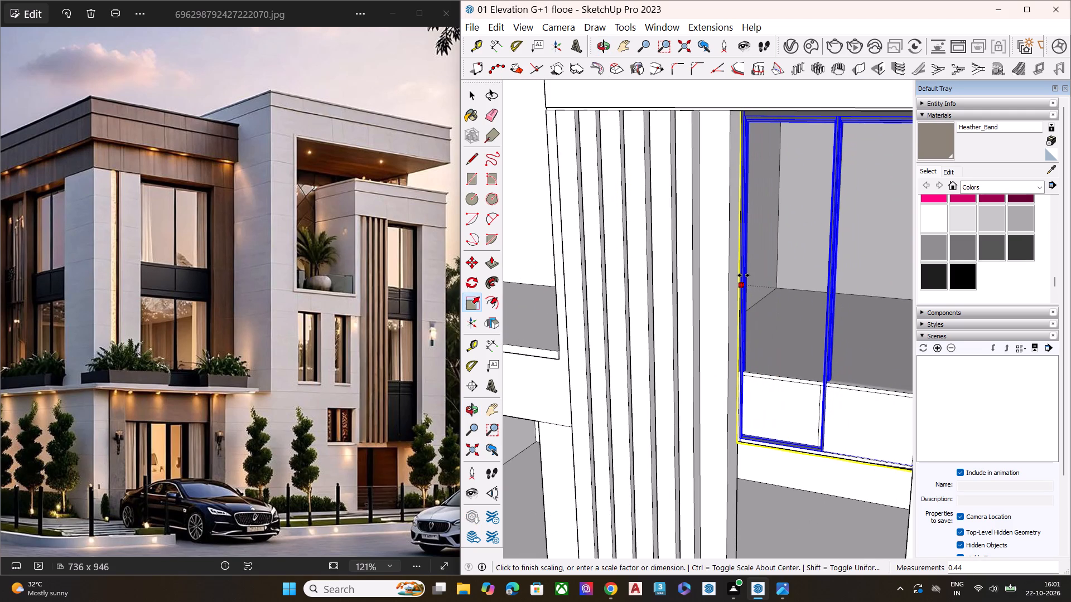
left_click(744, 275)
key("space")
Scale the copied frame's height by about 0.77 so its bottom meets the top edge of the white panels.
scroll(745, 253, "down", 4)
middle_click_drag(795, 321, 822, 253)
key("s")
scroll(800, 370, "up", 4)
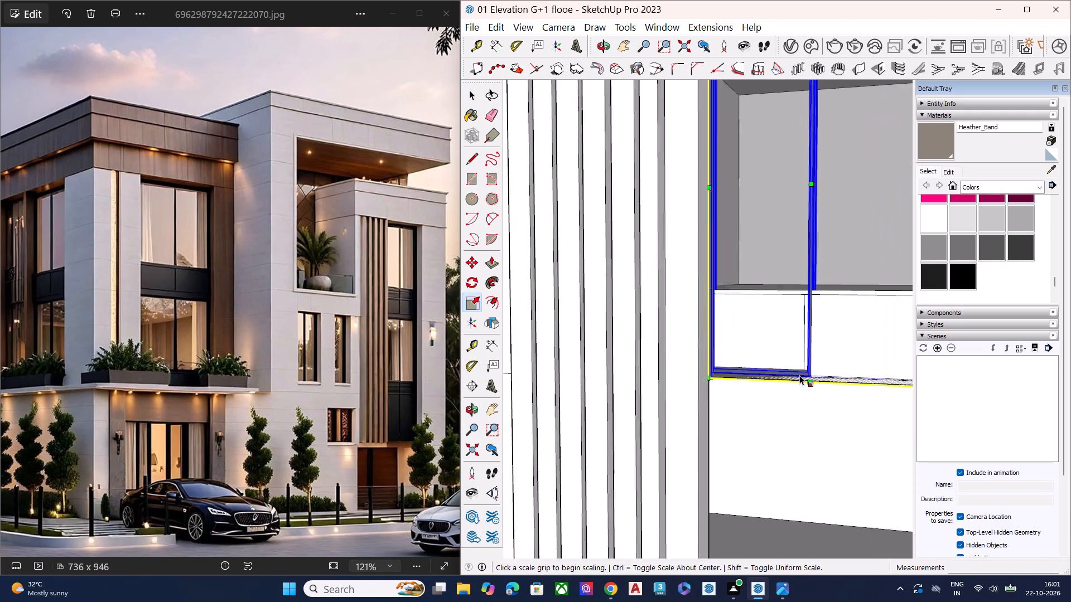
scroll(799, 375, "up", 2)
middle_click_drag(811, 337, 807, 280)
scroll(807, 281, "up", 7)
left_click(811, 371)
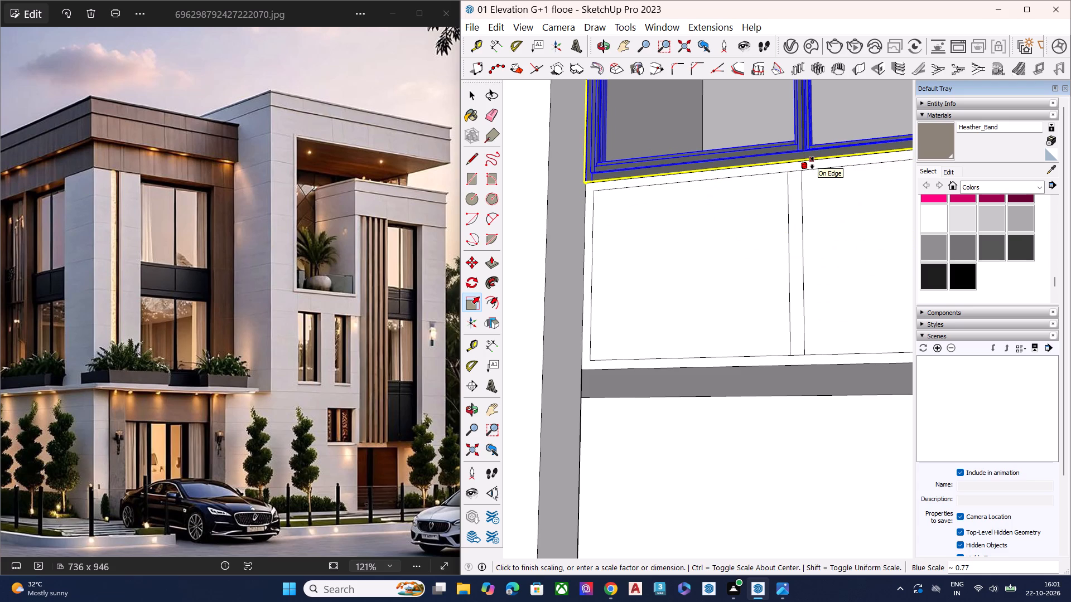
left_click(812, 163)
key("space")
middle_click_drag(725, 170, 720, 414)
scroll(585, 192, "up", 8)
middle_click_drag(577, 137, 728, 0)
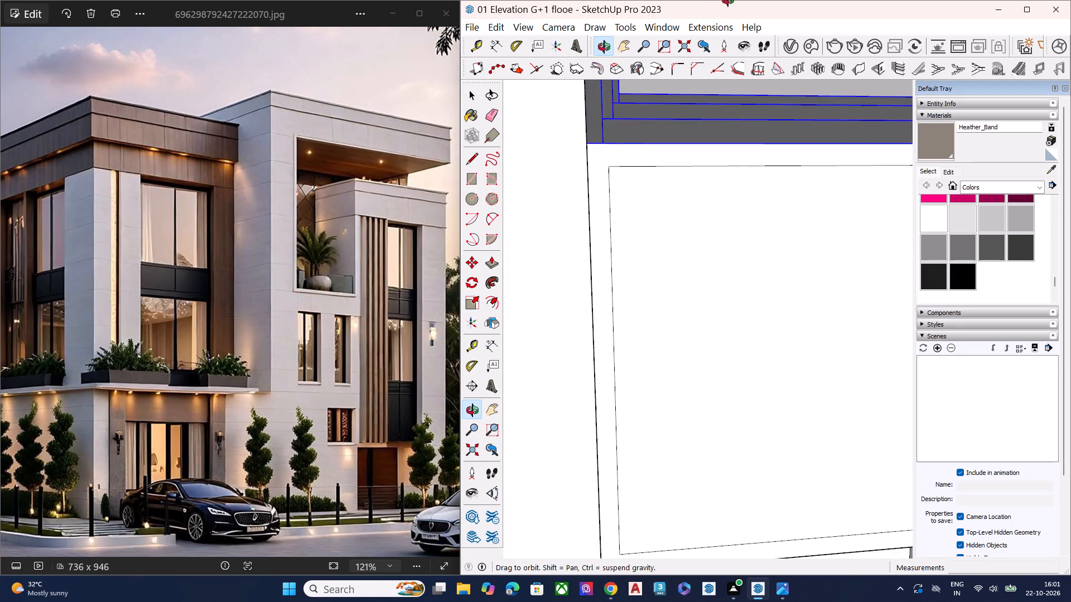
Push/Pull the border of the upper white panel, directly below the upper window frame, slightly outward.
middle_click_drag(728, 0, 693, 165)
scroll(688, 177, "up", 1)
key("space")
scroll(624, 198, "down", 12)
scroll(604, 220, "up", 3)
scroll(604, 225, "down", 2)
scroll(605, 231, "up", 1)
scroll(609, 236, "down", 10)
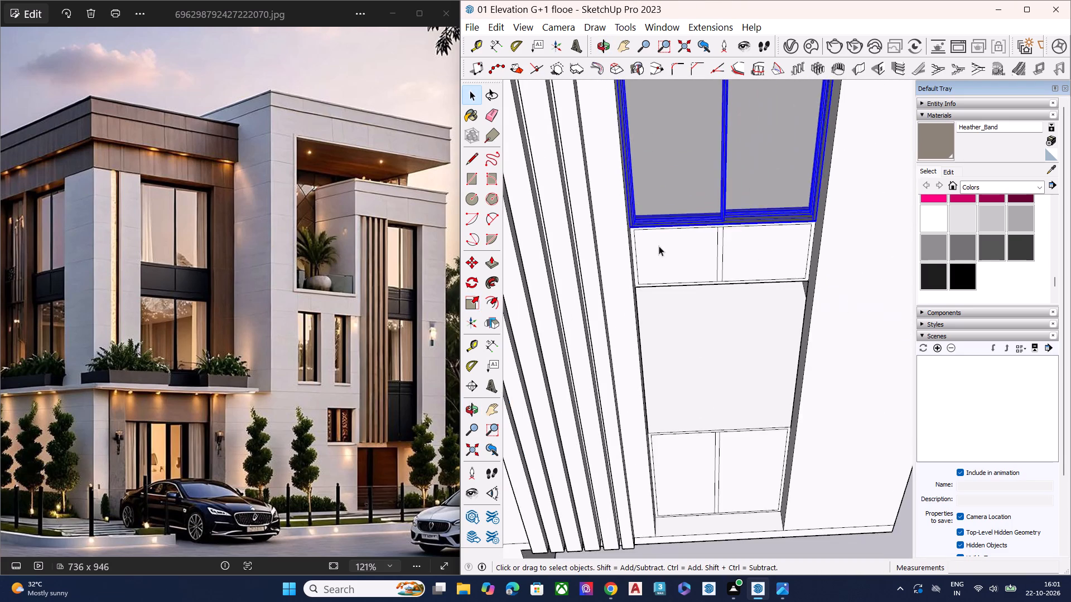
scroll(701, 230, "down", 5)
scroll(787, 235, "up", 12)
scroll(717, 215, "down", 1)
scroll(717, 215, "up", 1)
scroll(717, 215, "down", 1)
scroll(717, 215, "up", 5)
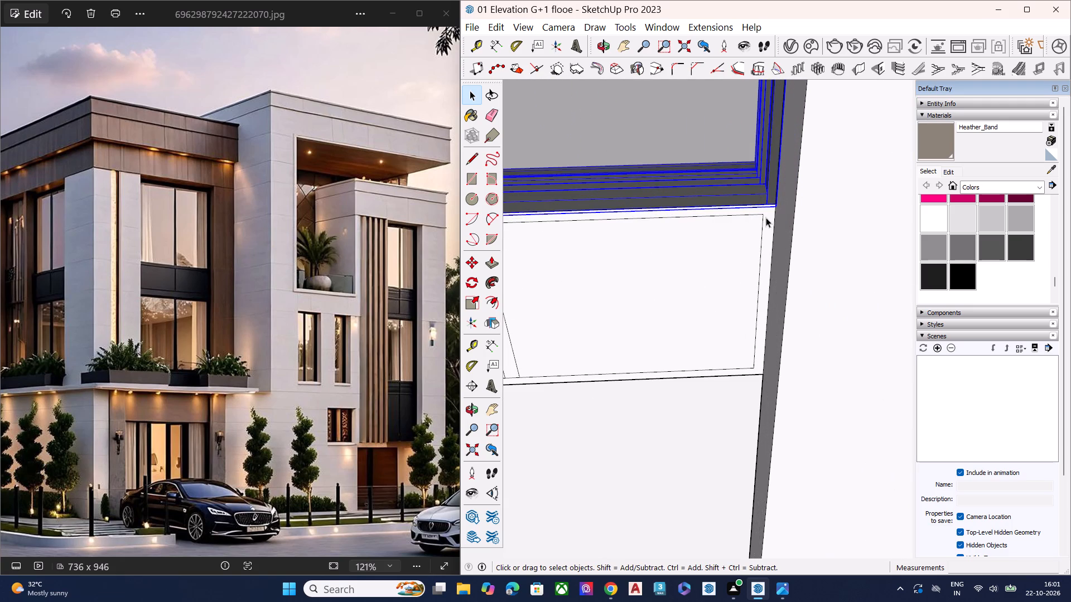
left_click(766, 217)
scroll(766, 217, "up", 8)
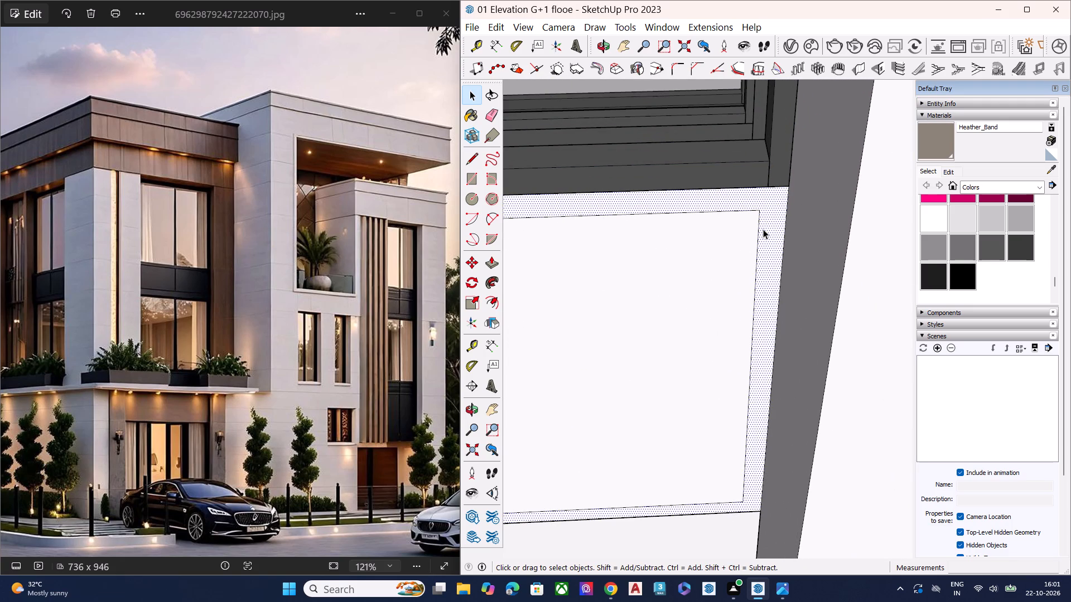
key("p")
left_click(772, 215)
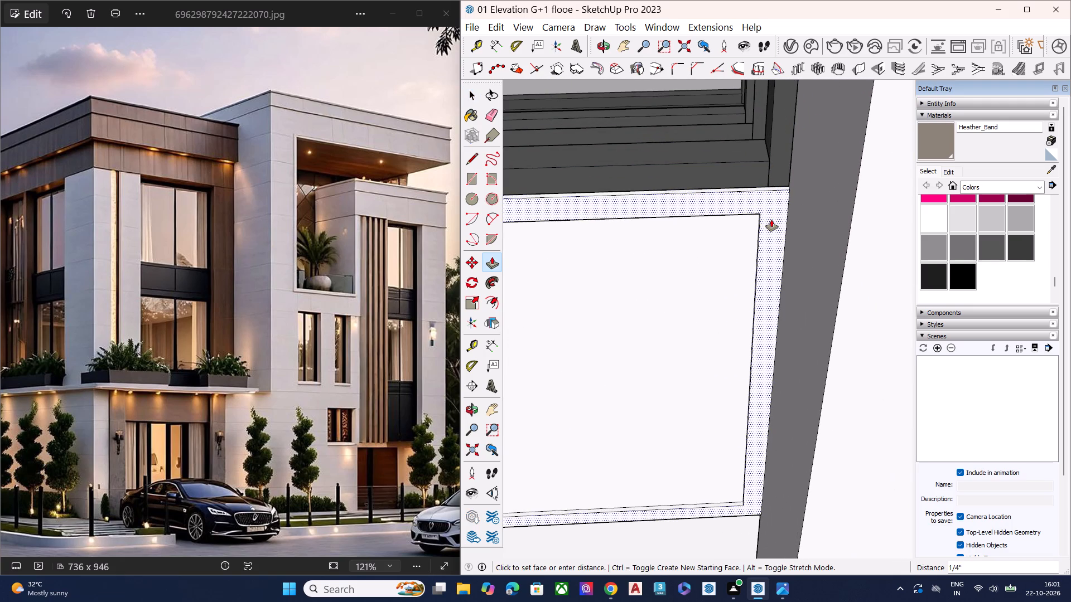
left_click(771, 220)
key("space")
Push/Pull the border of the lower white panel beside the fins to the same depth as the upper panel's border.
scroll(762, 226, "down", 12)
scroll(779, 229, "up", 1)
scroll(780, 229, "down", 9)
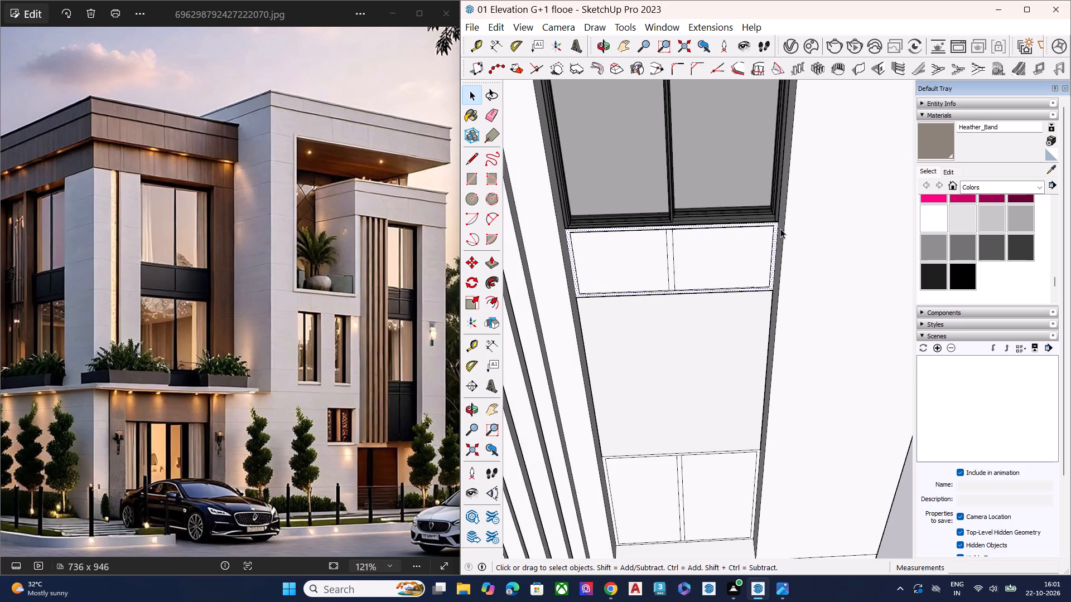
scroll(724, 483, "up", 4)
scroll(721, 495, "down", 1)
scroll(721, 496, "up", 3)
scroll(754, 455, "down", 6)
scroll(756, 454, "up", 6)
key("space")
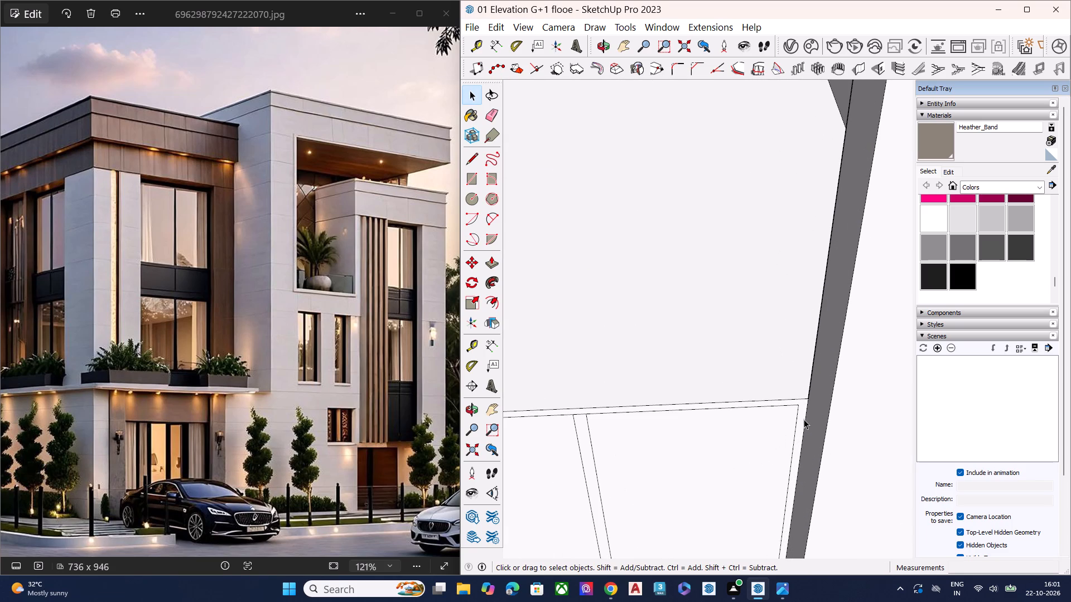
left_click(803, 420)
key("p")
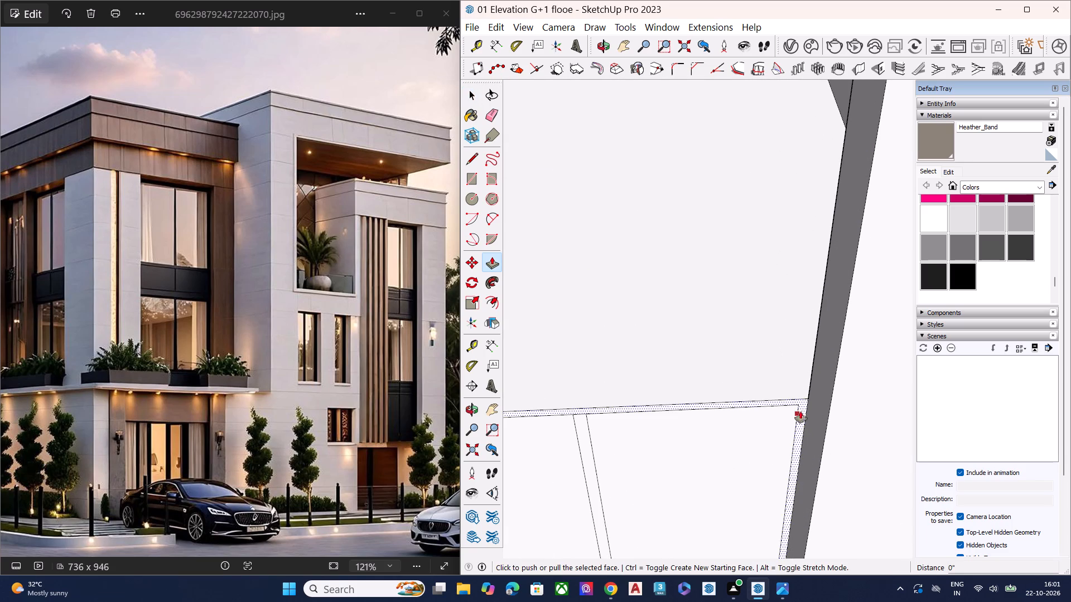
left_click(804, 406)
scroll(802, 411, "down", 8)
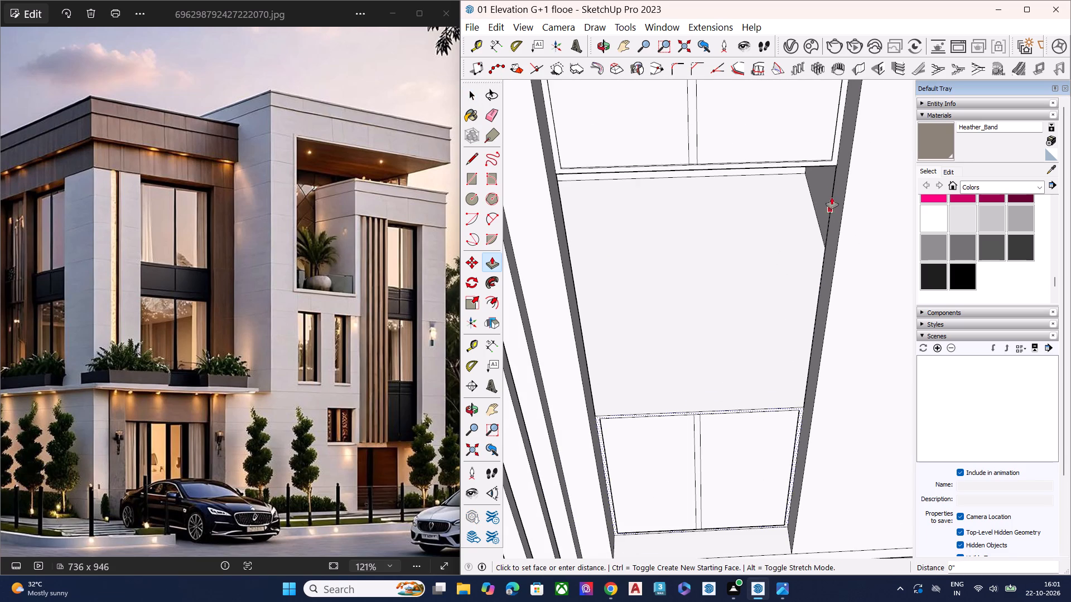
left_click(829, 159)
key("space")
Push/Pull the lower white panel's centre mullion flush with its raised border.
middle_click_drag(792, 421, 808, 246)
scroll(704, 412, "up", 9)
middle_click_drag(702, 396, 716, 321)
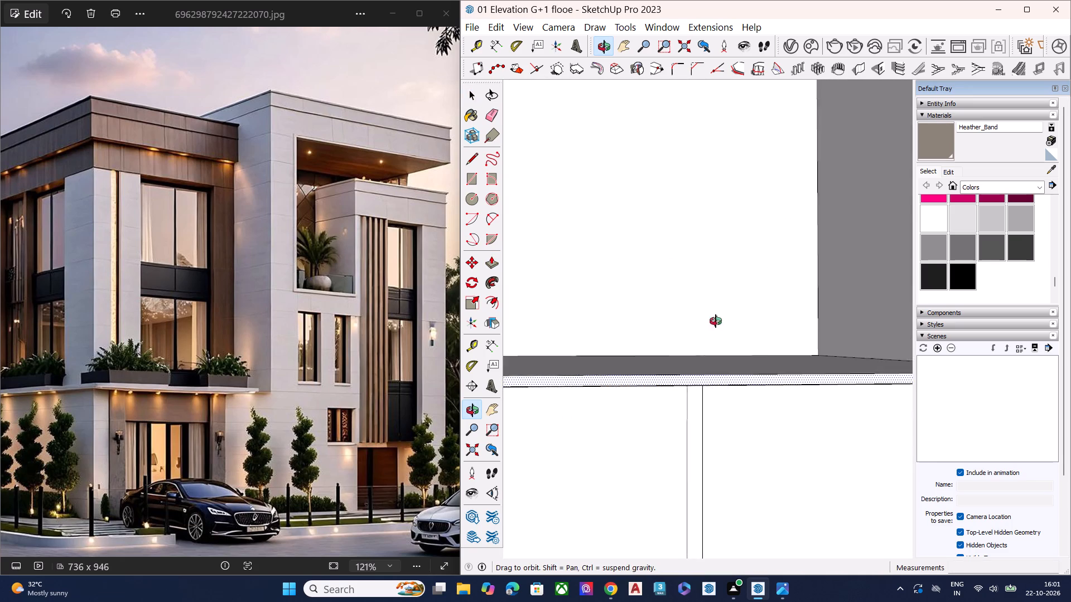
middle_click_drag(716, 321, 789, 368)
scroll(691, 385, "down", 18)
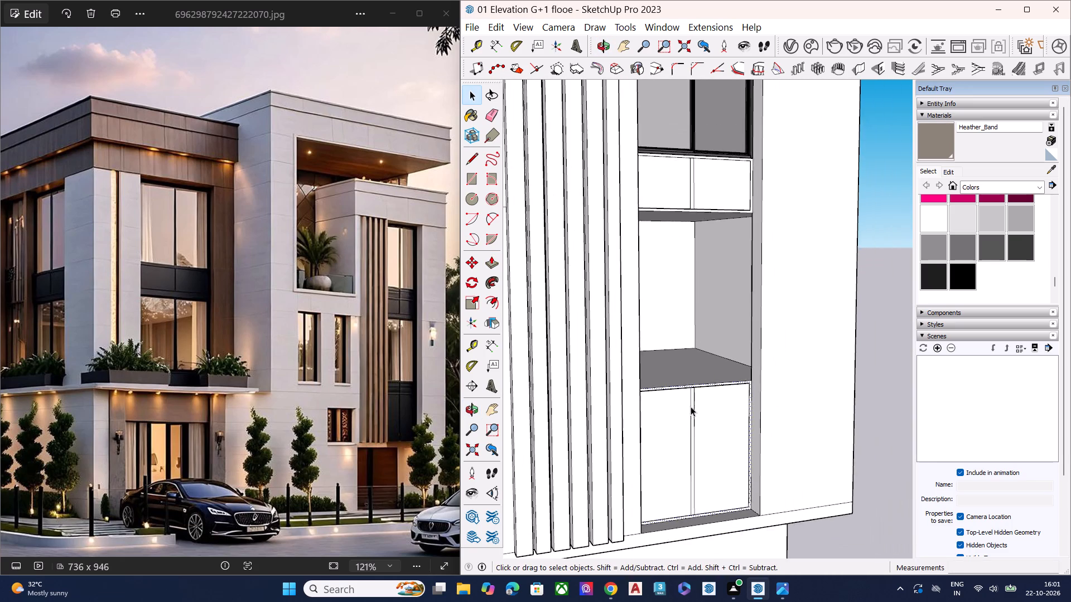
scroll(698, 515, "up", 8)
scroll(676, 237, "up", 1)
scroll(676, 237, "down", 2)
scroll(676, 237, "up", 5)
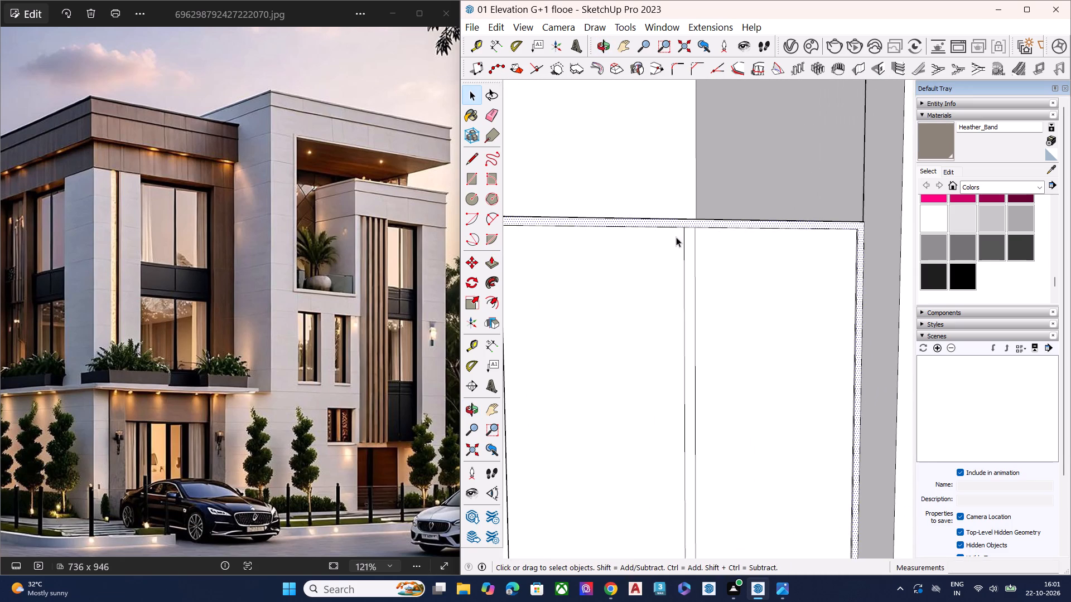
left_click(689, 241)
key("p")
left_click(689, 241)
left_click(694, 224)
key("space")
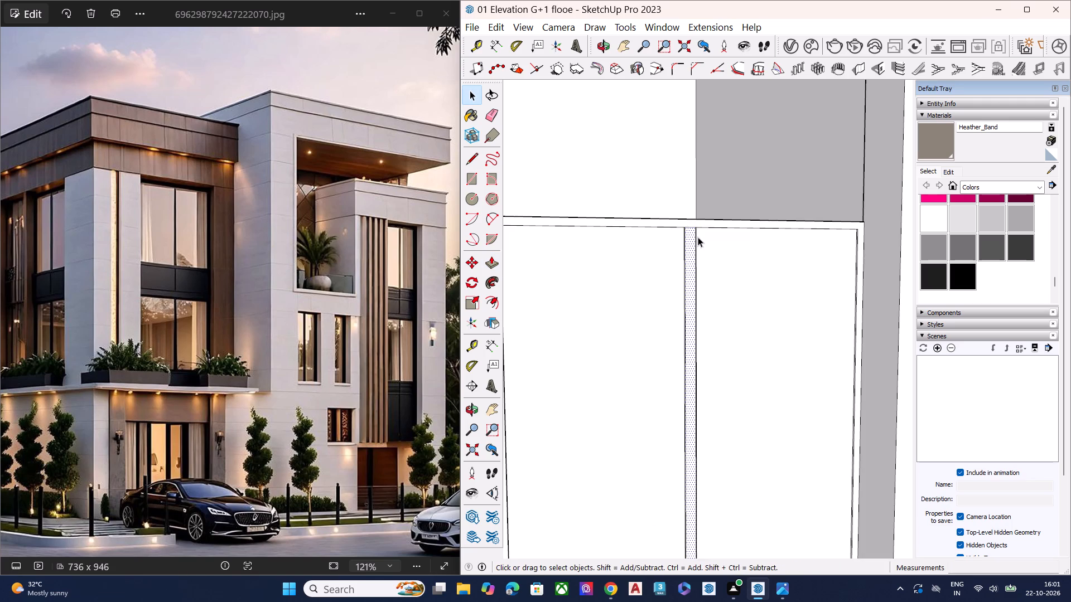
Push/Pull the upper white panel's centre mullion flush with its raised border.
scroll(708, 284, "down", 13)
scroll(729, 422, "up", 1)
scroll(730, 422, "down", 13)
key("space")
middle_click_drag(755, 386, 758, 433)
scroll(735, 205, "up", 4)
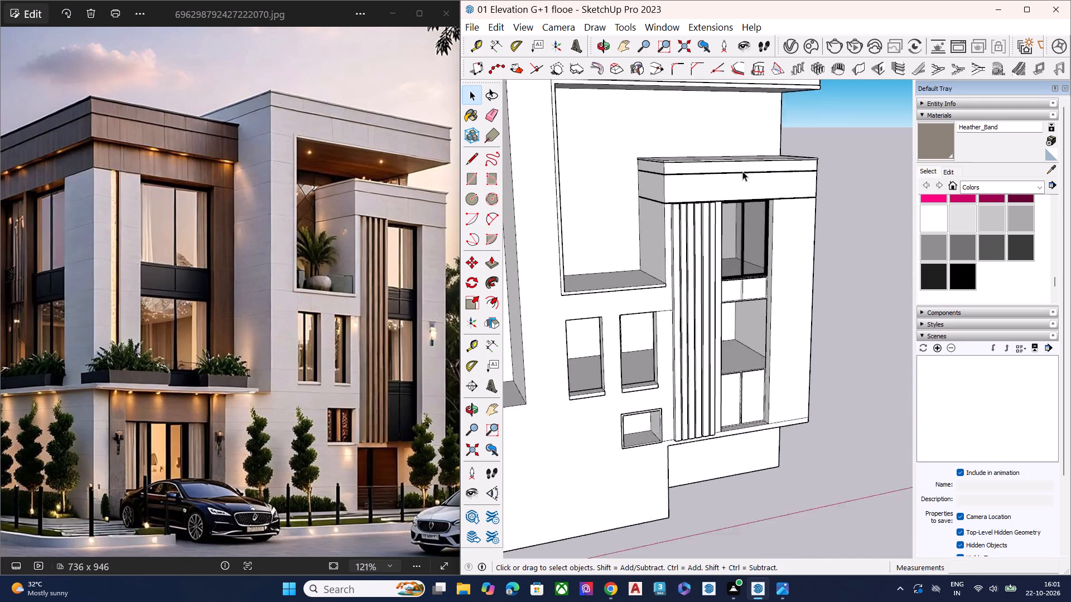
scroll(742, 171, "up", 5)
scroll(739, 385, "up", 2)
scroll(738, 387, "down", 1)
scroll(736, 391, "up", 2)
scroll(736, 395, "down", 1)
scroll(736, 396, "up", 5)
scroll(745, 360, "down", 1)
scroll(745, 360, "up", 16)
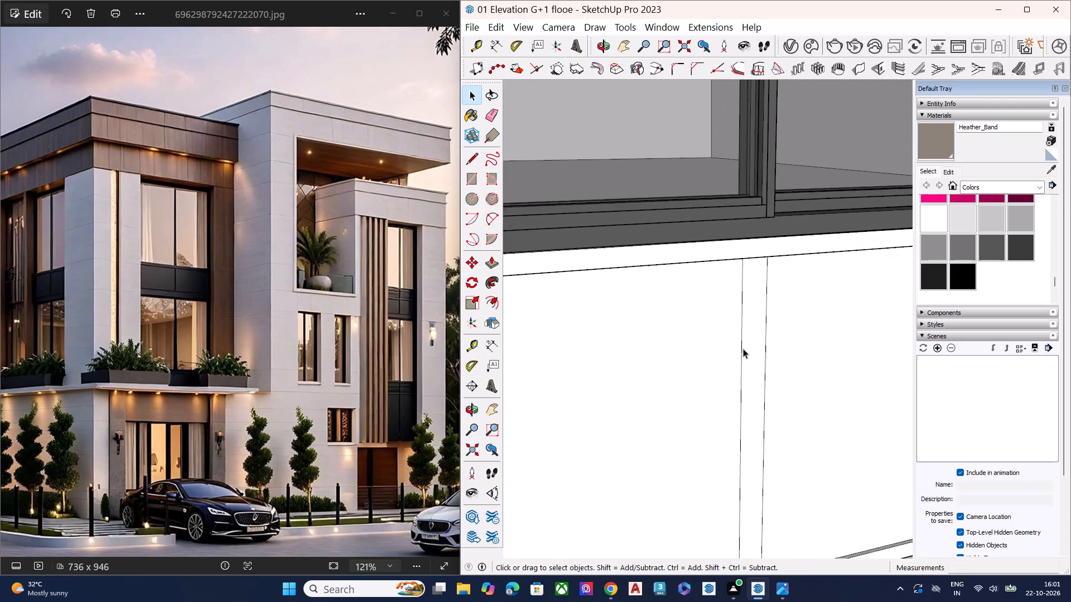
scroll(743, 348, "up", 2)
left_click(760, 310)
key("p")
left_click(755, 274)
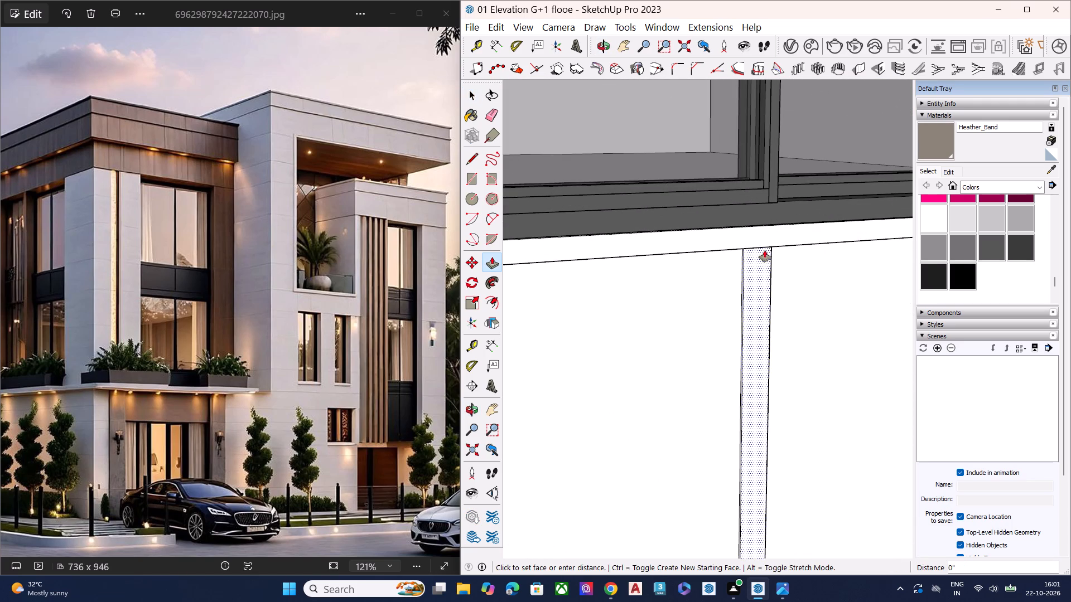
left_click(771, 245)
key("space")
Inspect the raised panel borders, mullions and openings beside the vertical fins from several angles.
scroll(691, 250, "down", 3)
scroll(691, 255, "up", 1)
scroll(691, 258, "down", 4)
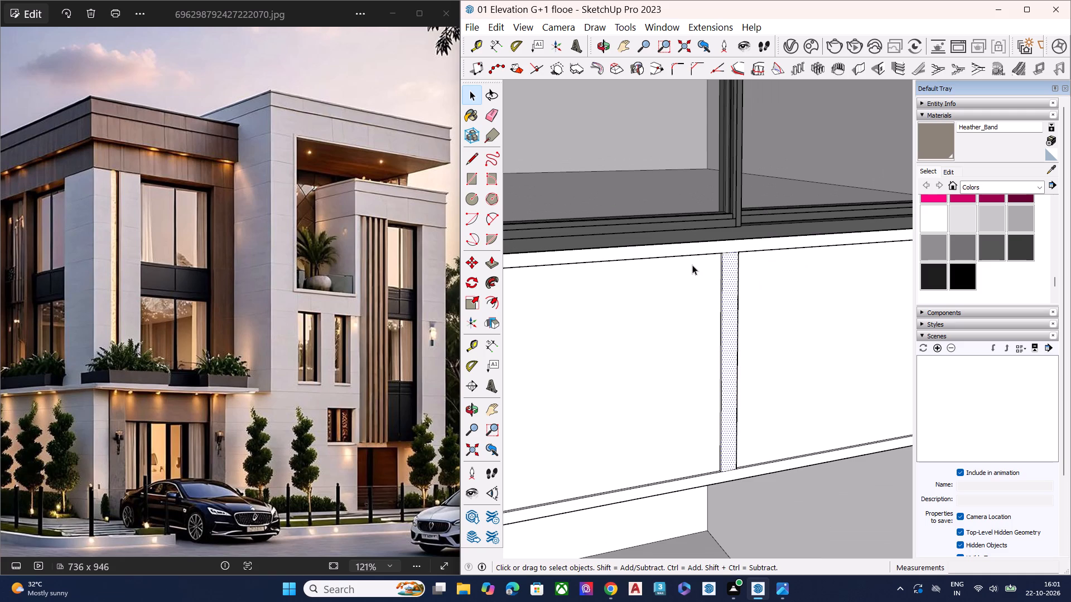
scroll(771, 272, "down", 9)
scroll(708, 266, "down", 19)
scroll(727, 271, "up", 1)
scroll(727, 271, "down", 2)
left_click(851, 294)
key("space")
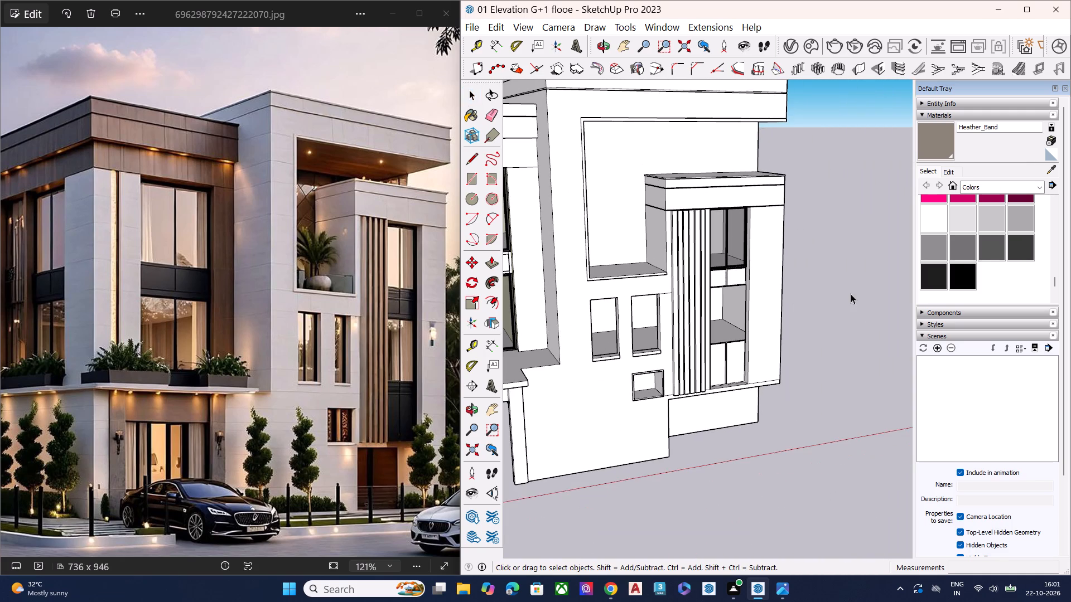
scroll(723, 282, "up", 2)
scroll(723, 281, "down", 1)
scroll(723, 281, "up", 4)
middle_click_drag(738, 261, 789, 228)
scroll(742, 256, "up", 2)
scroll(789, 228, "down", 2)
scroll(789, 228, "up", 3)
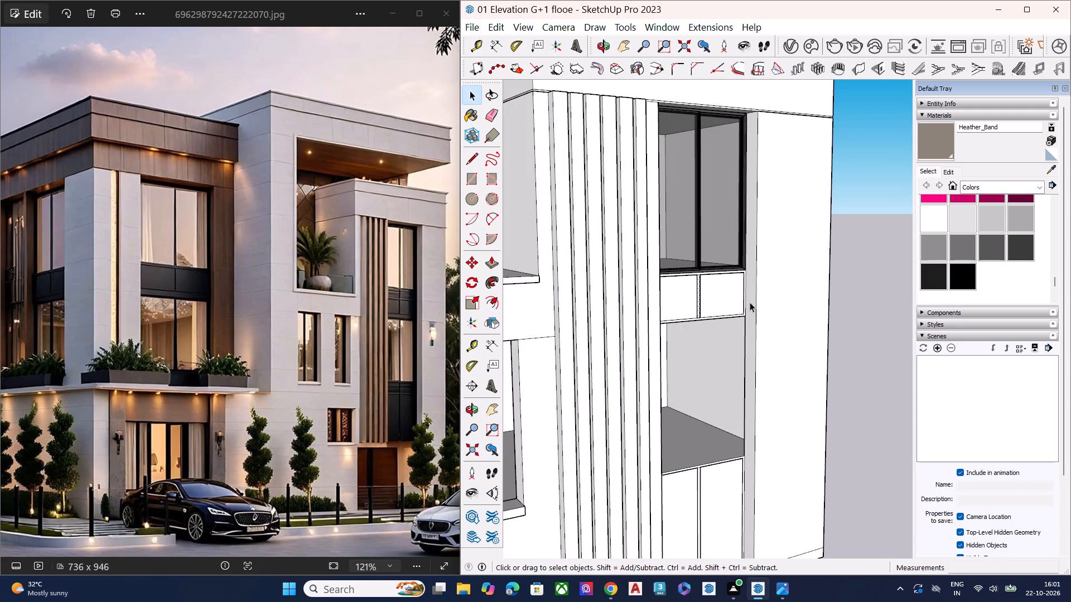
middle_click_drag(750, 302, 796, 241)
scroll(742, 266, "down", 6)
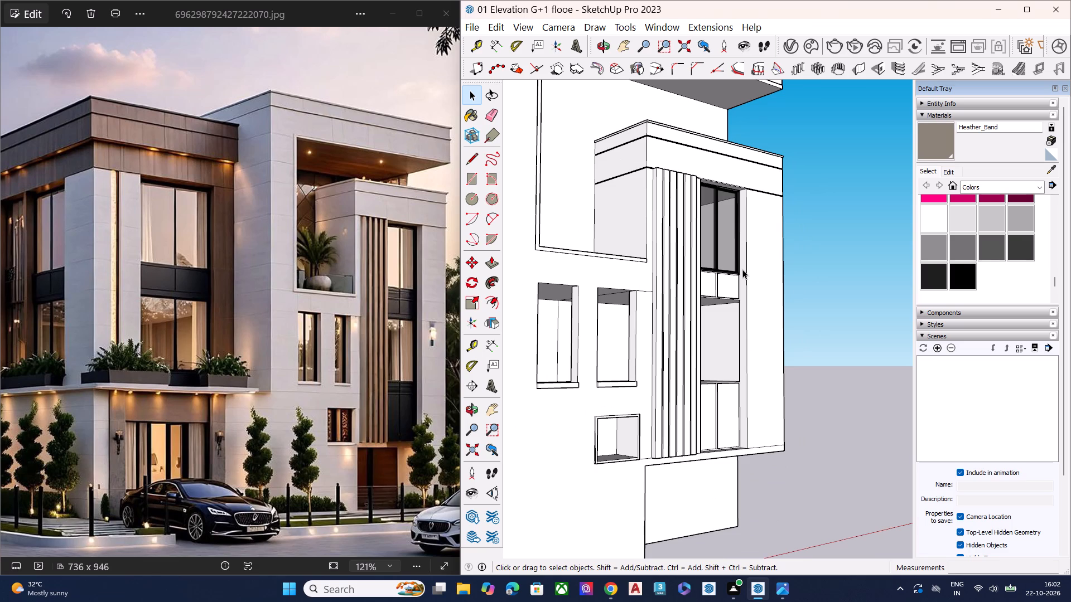
Copy the upper window frame beside the fins down into the lower opening, aligning its top outer corner with the upper panel's underside.
scroll(727, 202, "up", 11)
scroll(743, 195, "down", 1)
scroll(743, 195, "up", 2)
scroll(743, 195, "down", 1)
scroll(743, 195, "up", 4)
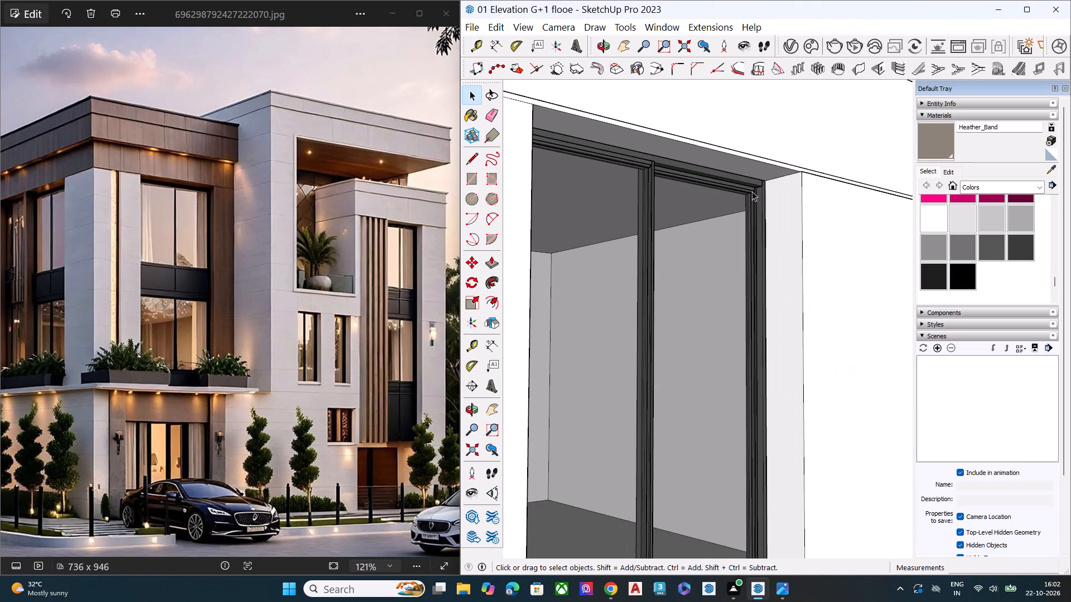
left_click(756, 189)
key("m")
scroll(762, 185, "up", 10)
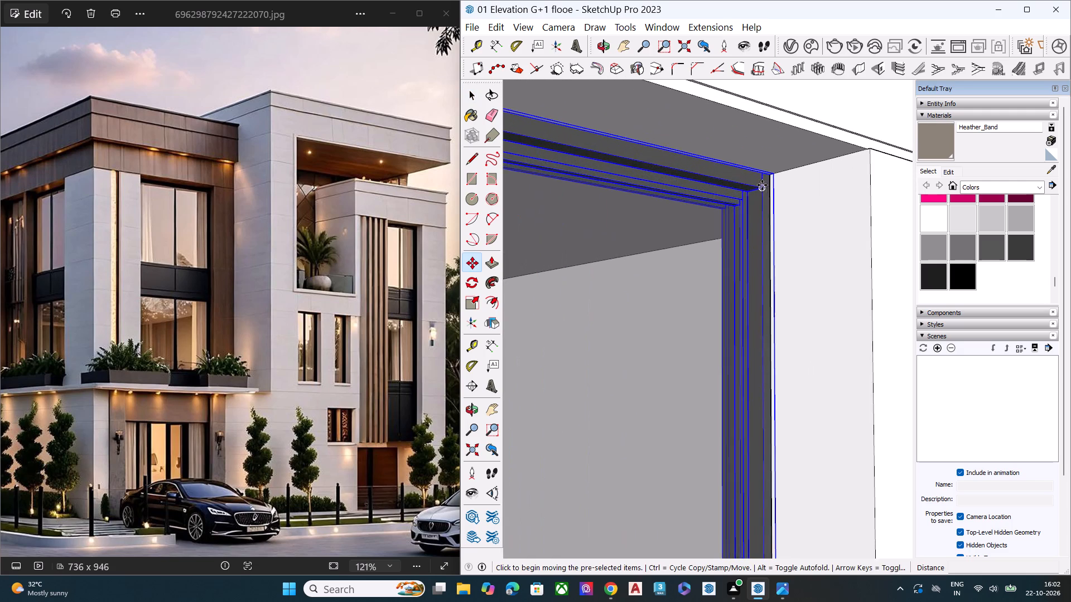
scroll(770, 176, "up", 1)
scroll(770, 176, "down", 2)
scroll(770, 176, "up", 4)
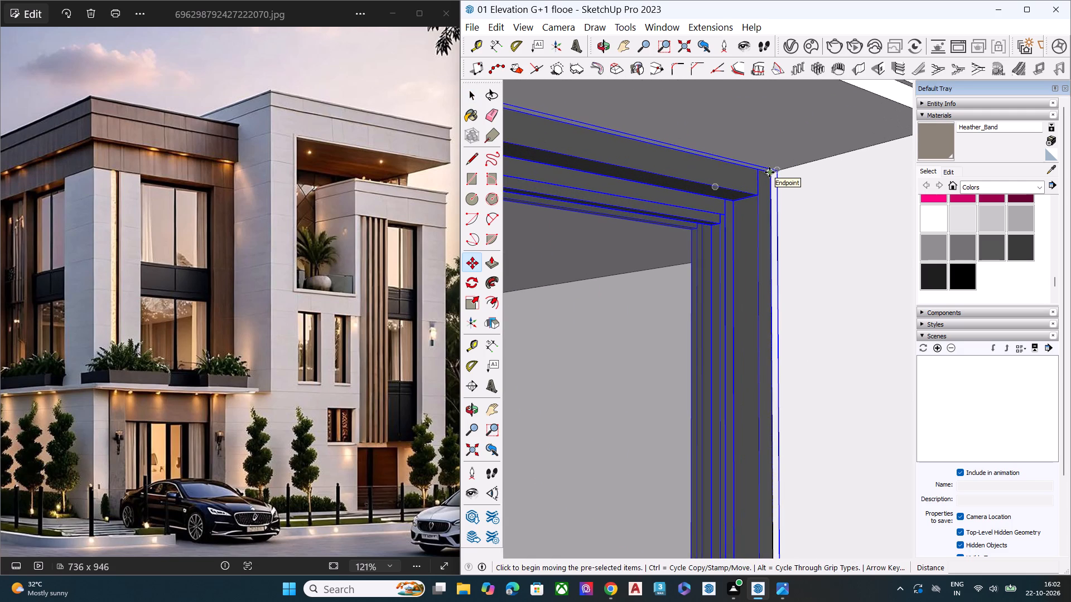
left_click(769, 172)
scroll(678, 231, "down", 9)
scroll(857, 212, "down", 10)
scroll(790, 217, "down", 8)
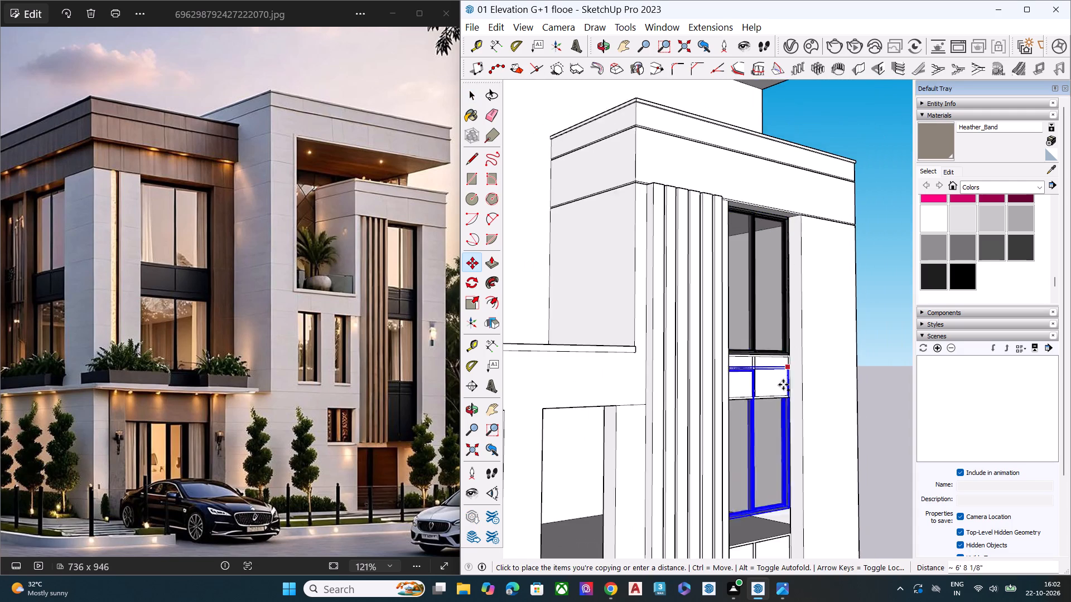
scroll(783, 381, "up", 16)
scroll(802, 399, "up", 6)
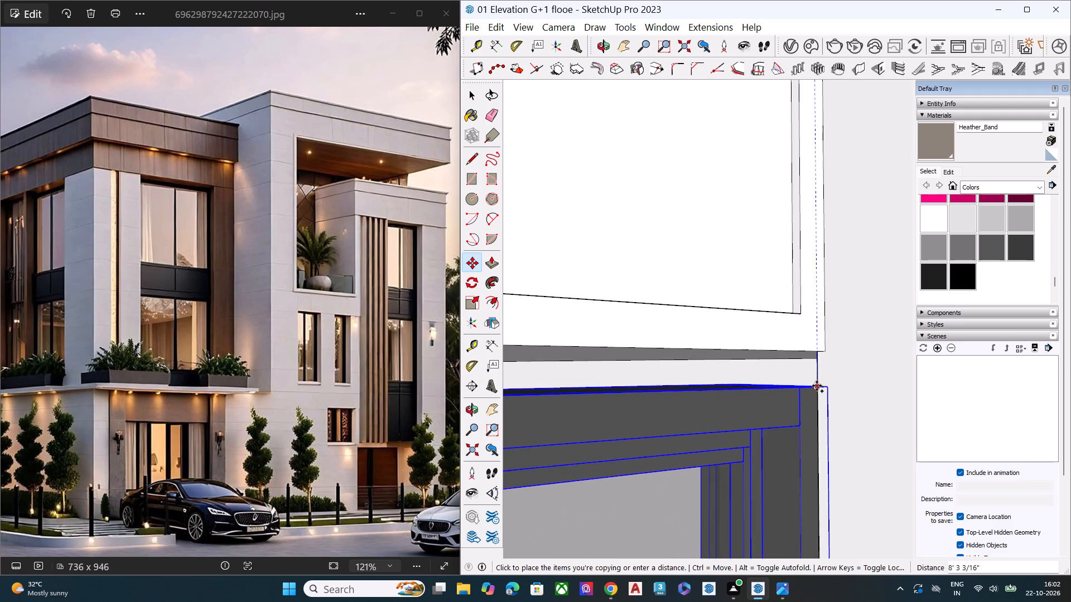
left_click(819, 356)
key("space")
Move the copied lower window frame forward so its front corner meets the front edge of the upper panel's raised border.
middle_click_drag(842, 318, 845, 344)
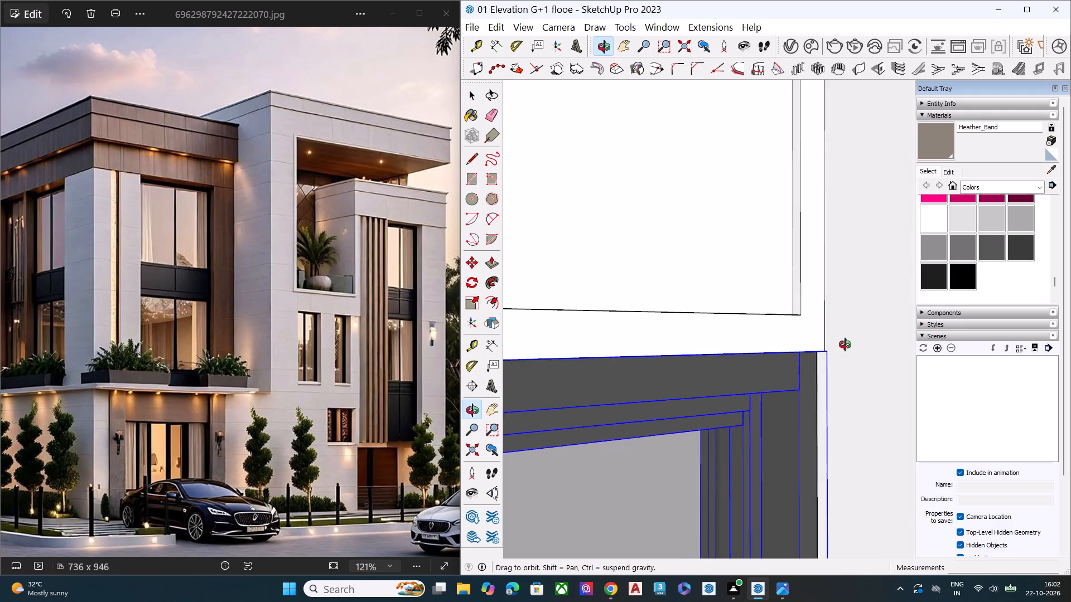
middle_click_drag(845, 344, 915, 234)
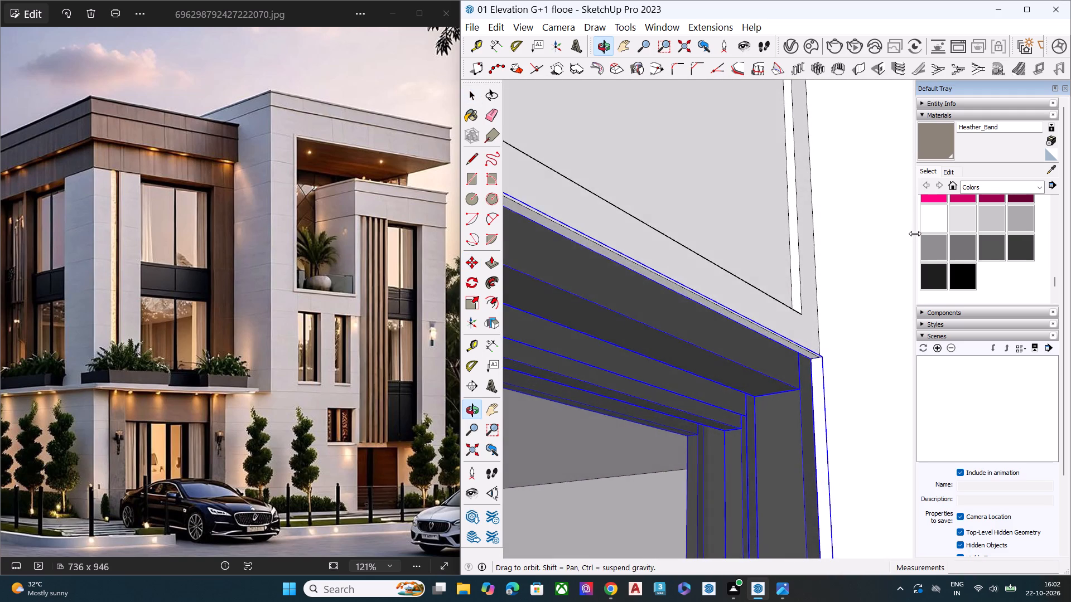
scroll(828, 339, "up", 10)
key("m")
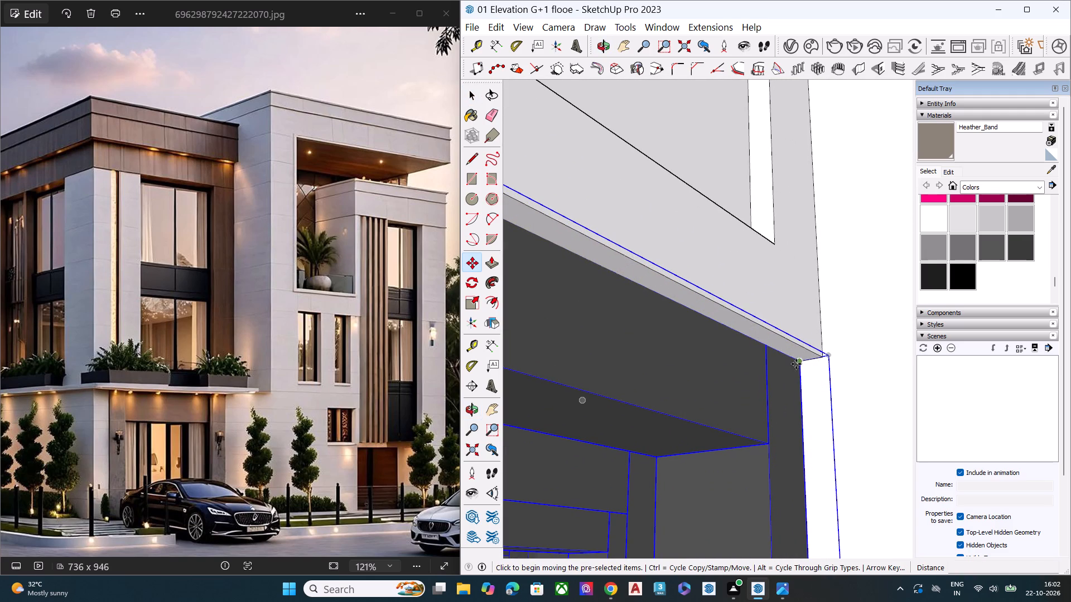
left_click(800, 361)
left_click(819, 352)
key("space")
Move the upper window frame forward so its bottom outer corner meets the front edge of the raised panel border below.
scroll(803, 362, "down", 5)
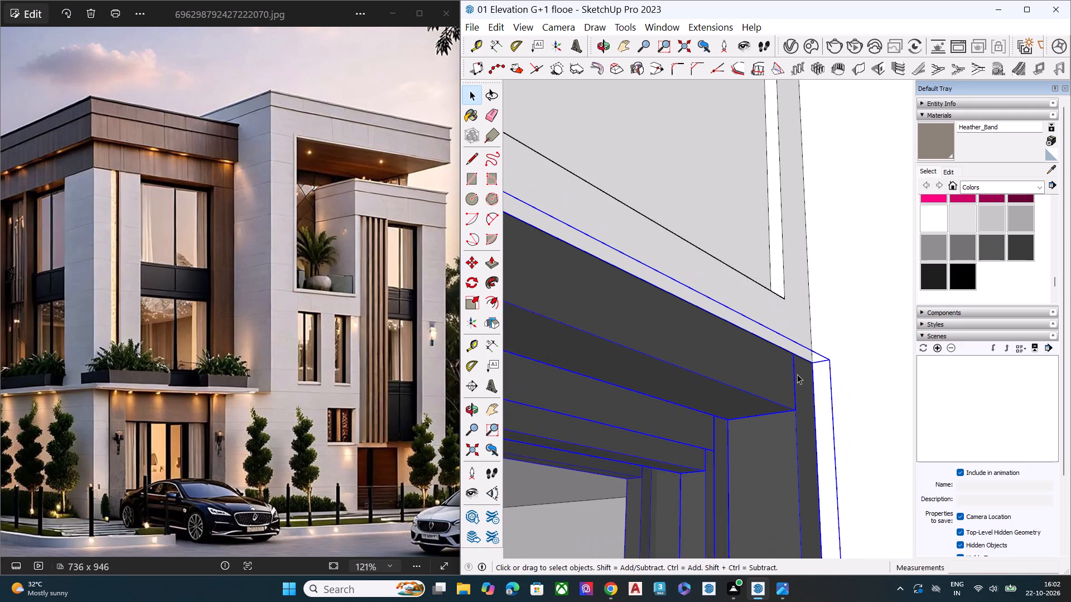
scroll(797, 374, "down", 11)
scroll(797, 303, "down", 7)
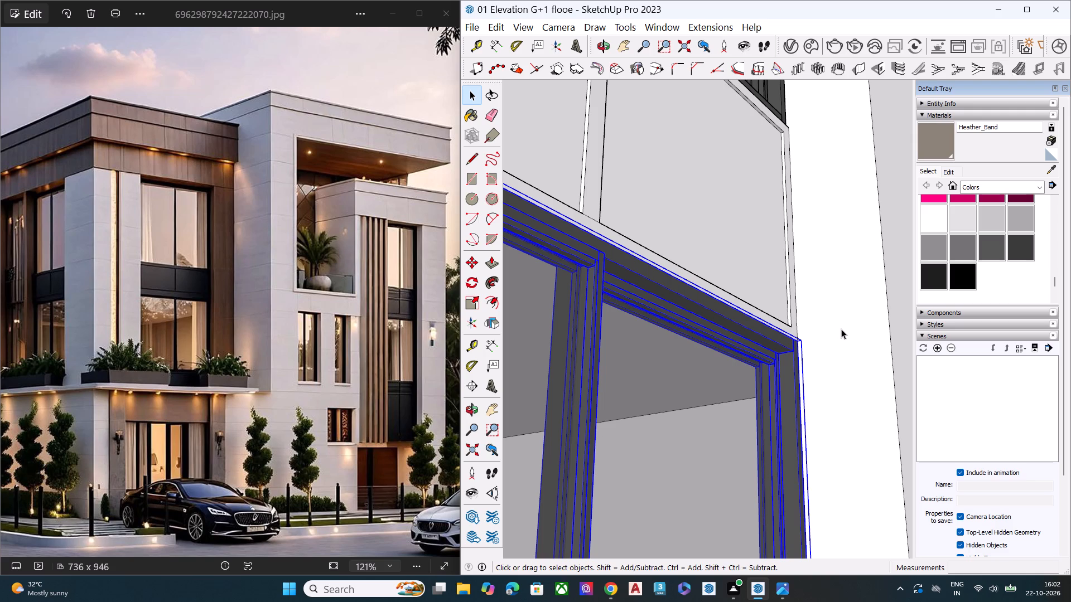
scroll(761, 147, "down", 1)
middle_click_drag(769, 169, 736, 503)
scroll(769, 172, "down", 1)
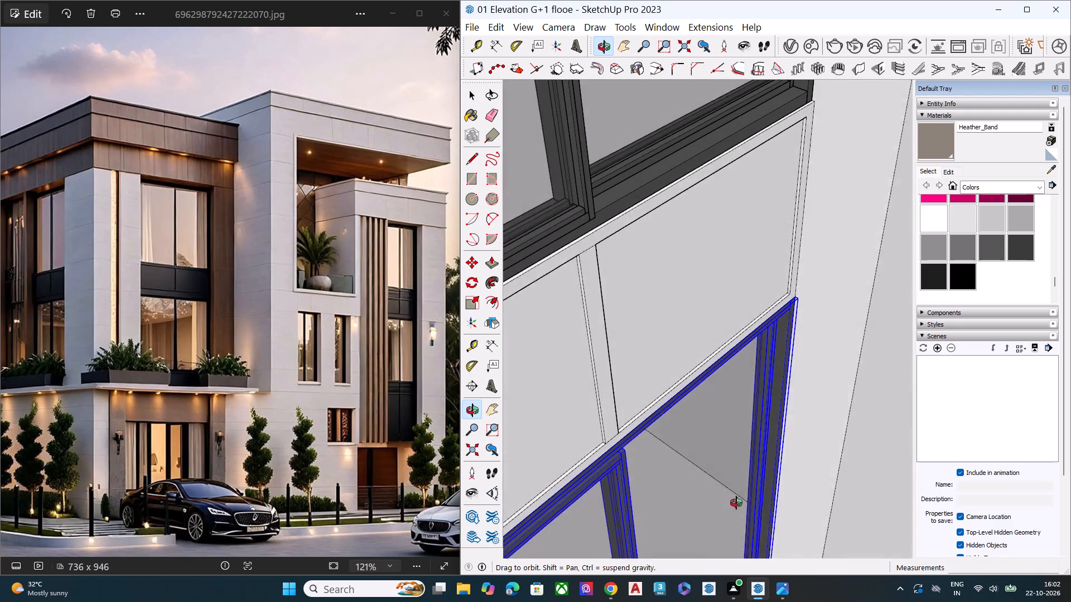
middle_click_drag(736, 503, 729, 525)
scroll(813, 198, "up", 7)
scroll(595, 449, "down", 3)
scroll(595, 467, "up", 1)
scroll(596, 472, "down", 5)
scroll(645, 289, "up", 5)
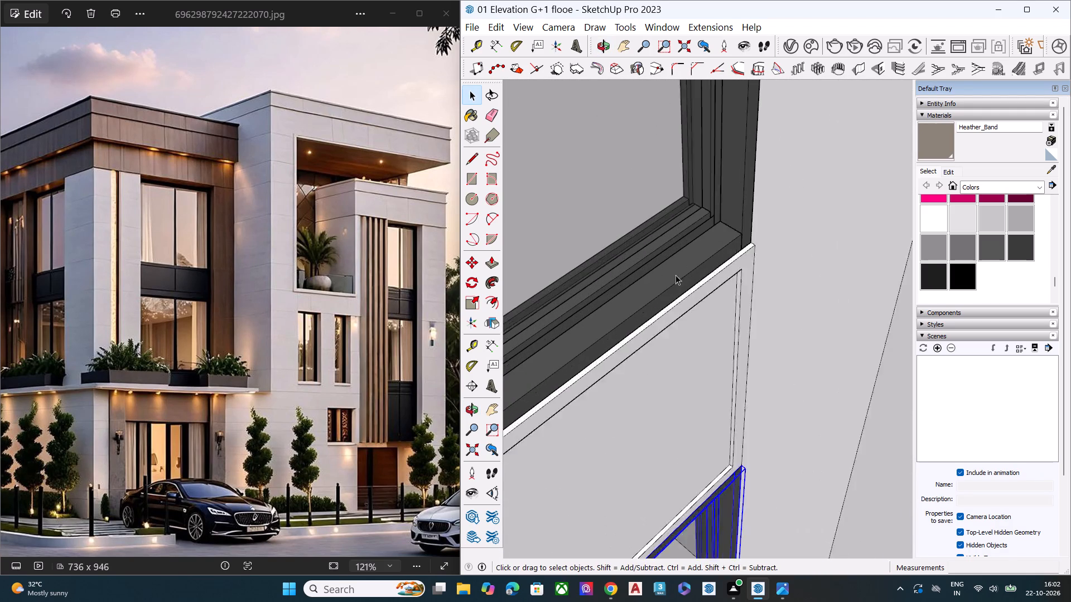
scroll(676, 275, "up", 3)
left_click(760, 226)
scroll(788, 220, "up", 1)
scroll(789, 220, "down", 1)
scroll(789, 220, "up", 2)
scroll(790, 220, "down", 2)
scroll(790, 220, "up", 12)
key("m")
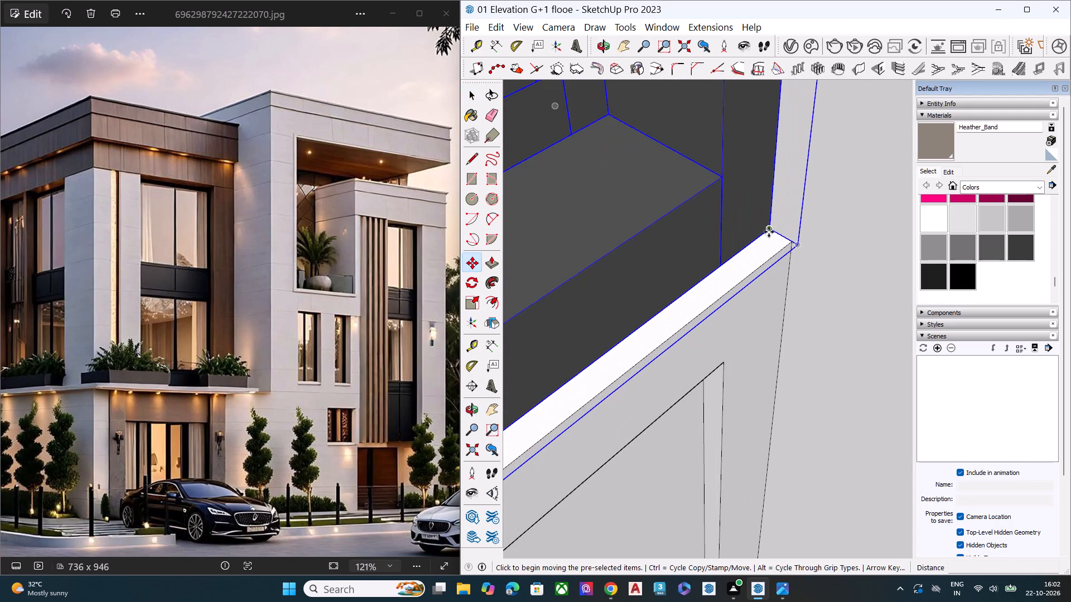
left_click(771, 230)
left_click(793, 242)
key("space")
Inspect both window frames and the white panels beside the vertical fins for alignment.
scroll(719, 258, "down", 2)
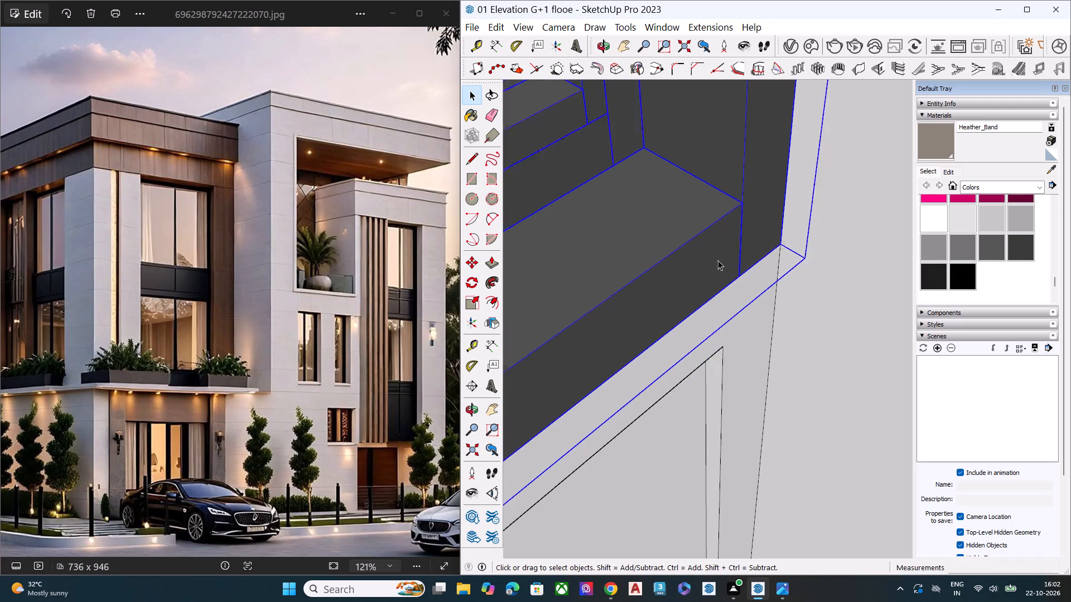
scroll(718, 260, "down", 6)
scroll(717, 265, "up", 1)
scroll(728, 280, "down", 4)
scroll(714, 284, "up", 1)
scroll(713, 284, "down", 7)
middle_click_drag(787, 302, 720, 291)
scroll(679, 231, "down", 13)
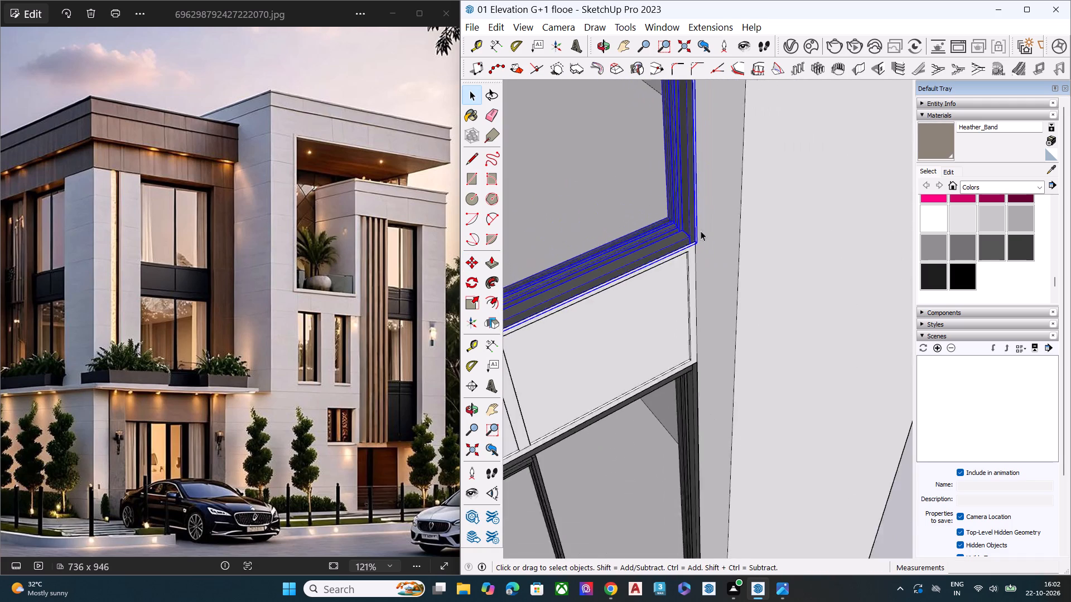
scroll(701, 231, "down", 14)
left_click(826, 334)
middle_click_drag(750, 375, 751, 213)
scroll(667, 350, "up", 2)
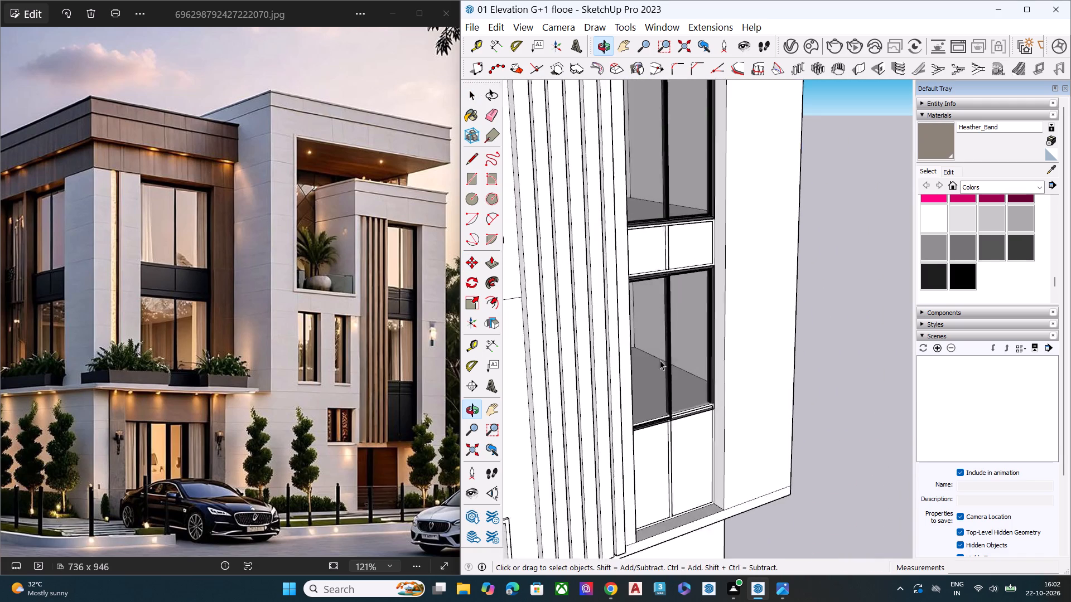
Scale the lower window frame vertically from its bottom edge by about 0.96 to fit above the white panel below it.
scroll(660, 360, "up", 8)
scroll(703, 480, "up", 6)
left_click(671, 462)
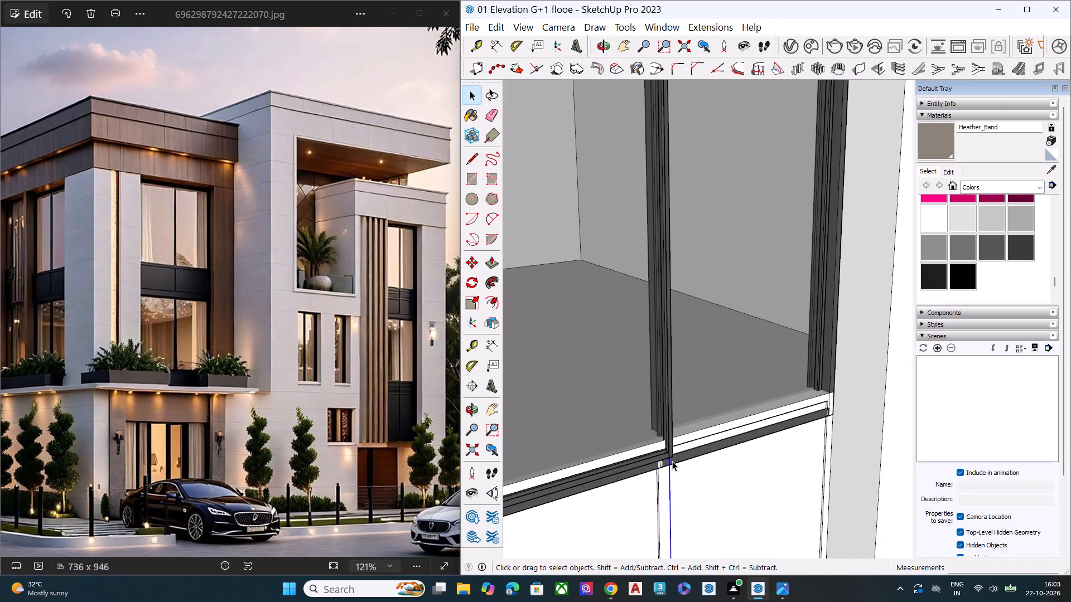
scroll(650, 460, "up", 3)
scroll(648, 459, "down", 1)
scroll(648, 459, "up", 4)
key("space")
left_click(687, 452)
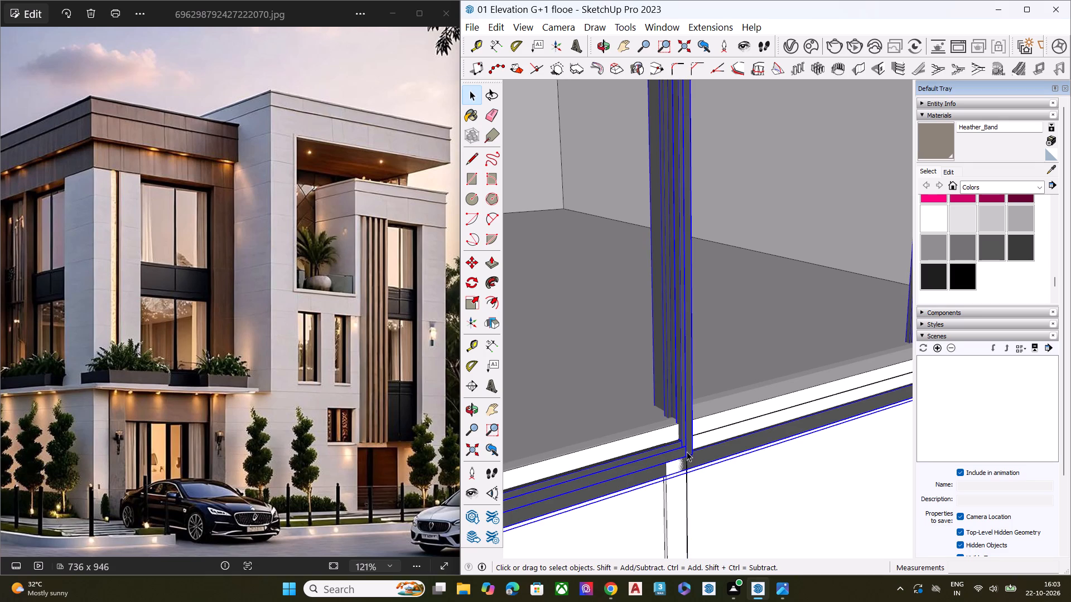
key("s")
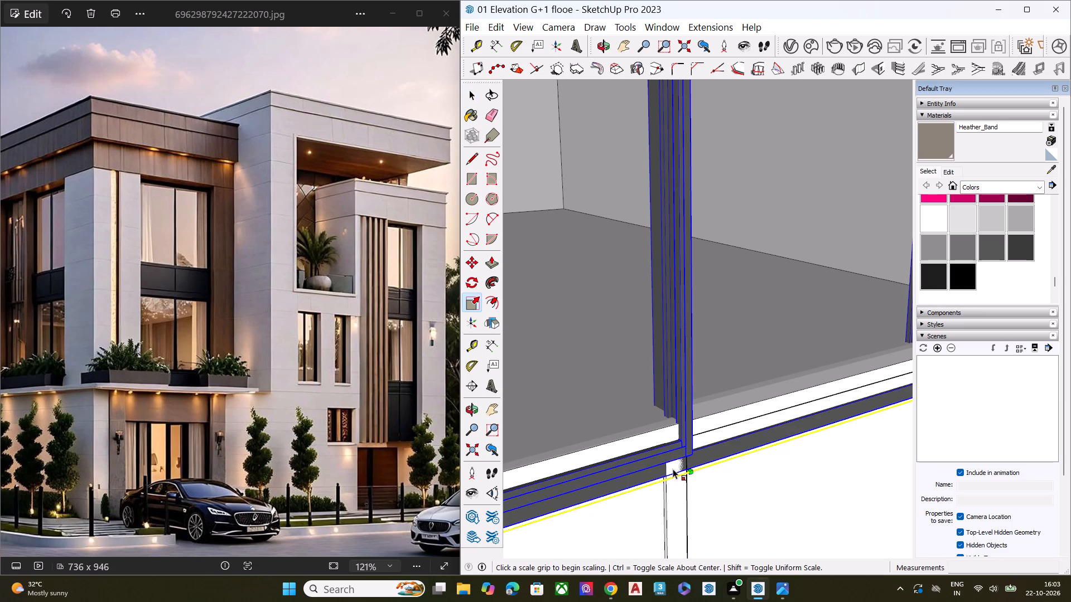
middle_click_drag(664, 451, 668, 380)
scroll(684, 485, "up", 5)
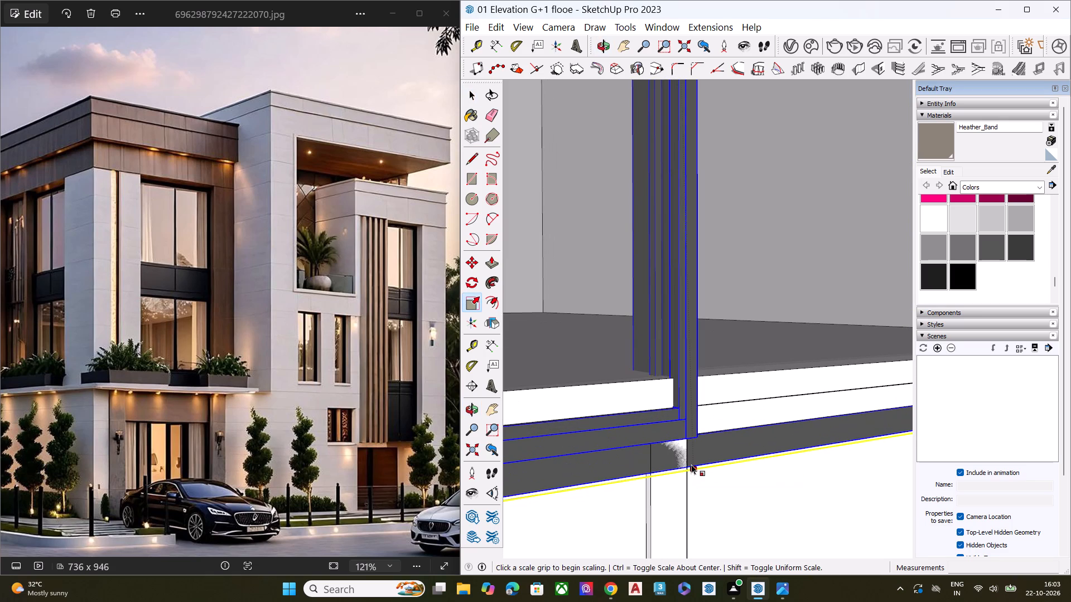
left_click(663, 460)
left_click(677, 378)
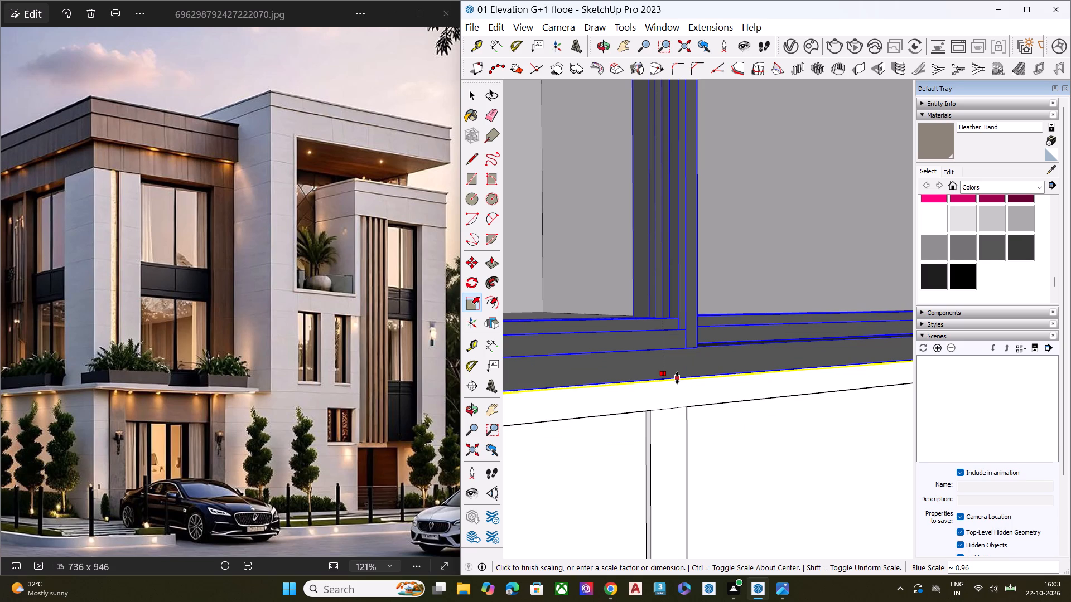
key("space")
Inspect the joint between the scaled lower window frame and the white panel below it, including the outer corner.
scroll(638, 397, "down", 8)
middle_click_drag(718, 391, 629, 453)
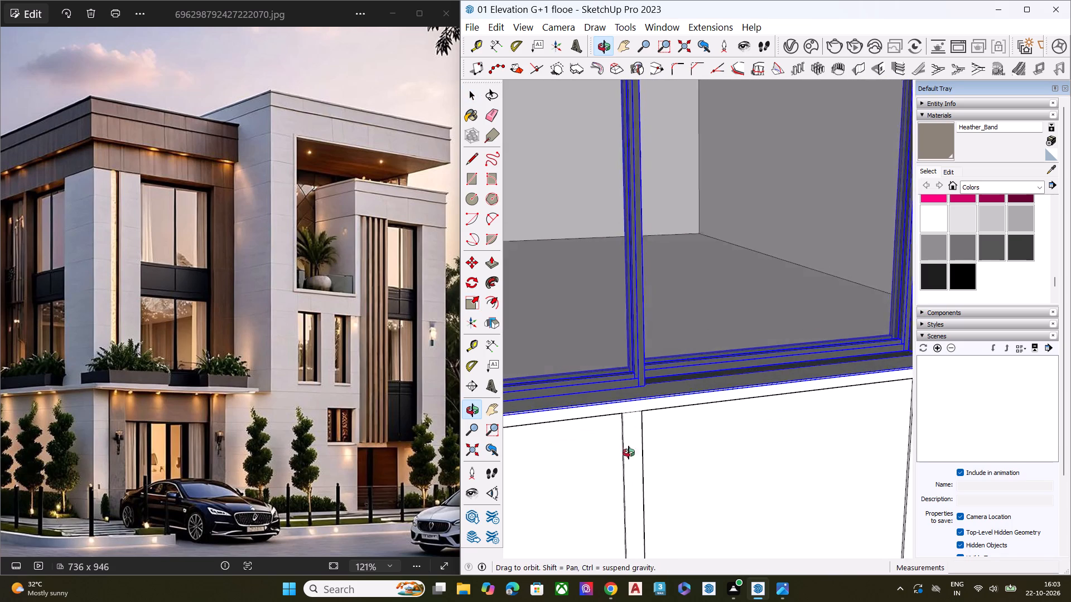
middle_click_drag(629, 453, 628, 453)
scroll(589, 357, "down", 9)
scroll(745, 360, "up", 9)
scroll(746, 367, "down", 1)
scroll(745, 367, "up", 7)
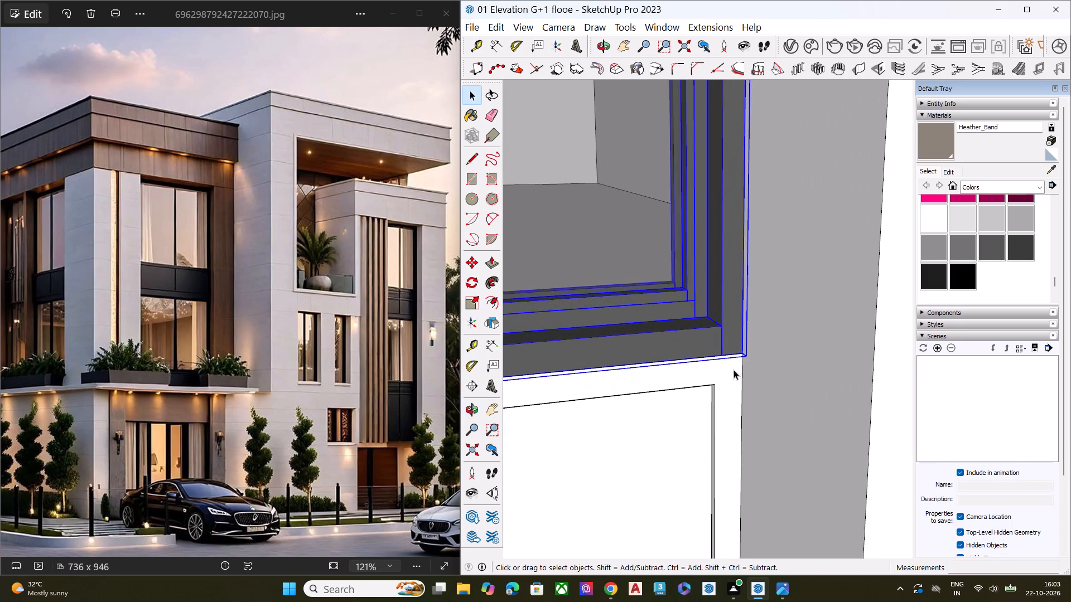
scroll(734, 370, "up", 1)
middle_click_drag(736, 354, 750, 332)
key("space")
scroll(710, 331, "down", 6)
scroll(710, 331, "up", 2)
scroll(710, 331, "down", 2)
scroll(710, 331, "up", 1)
scroll(710, 331, "down", 4)
scroll(710, 331, "up", 1)
scroll(710, 331, "down", 3)
scroll(710, 331, "up", 2)
scroll(710, 331, "down", 7)
scroll(717, 335, "up", 1)
scroll(717, 335, "down", 12)
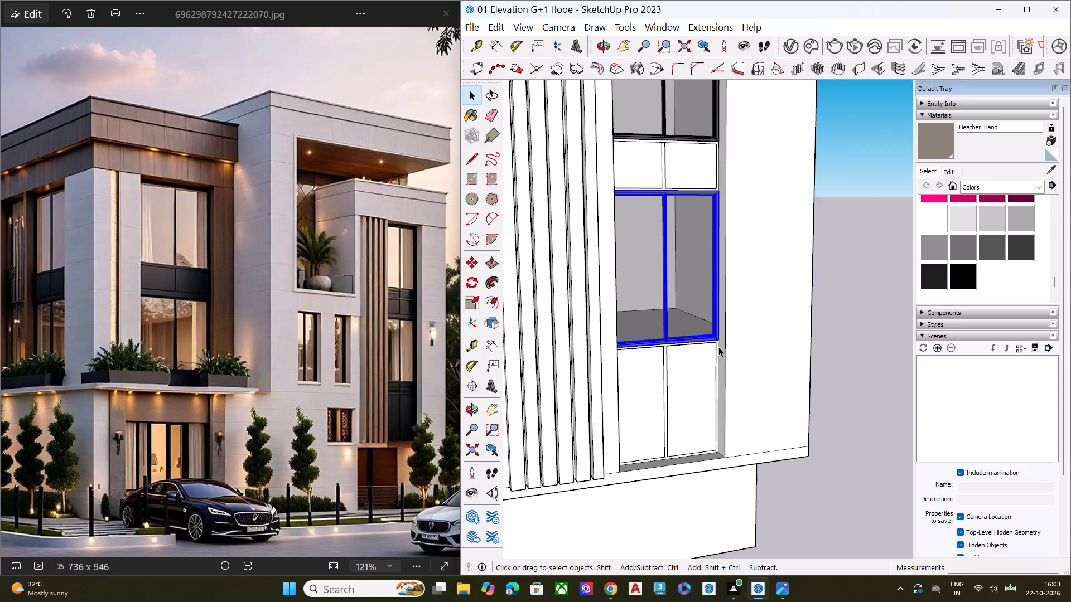
scroll(718, 347, "down", 7)
scroll(720, 354, "up", 1)
scroll(720, 354, "down", 4)
left_click(787, 453)
Paint the upper panel's border, centre divider and both recessed faces between the windows with Color M08.
scroll(705, 303, "up", 7)
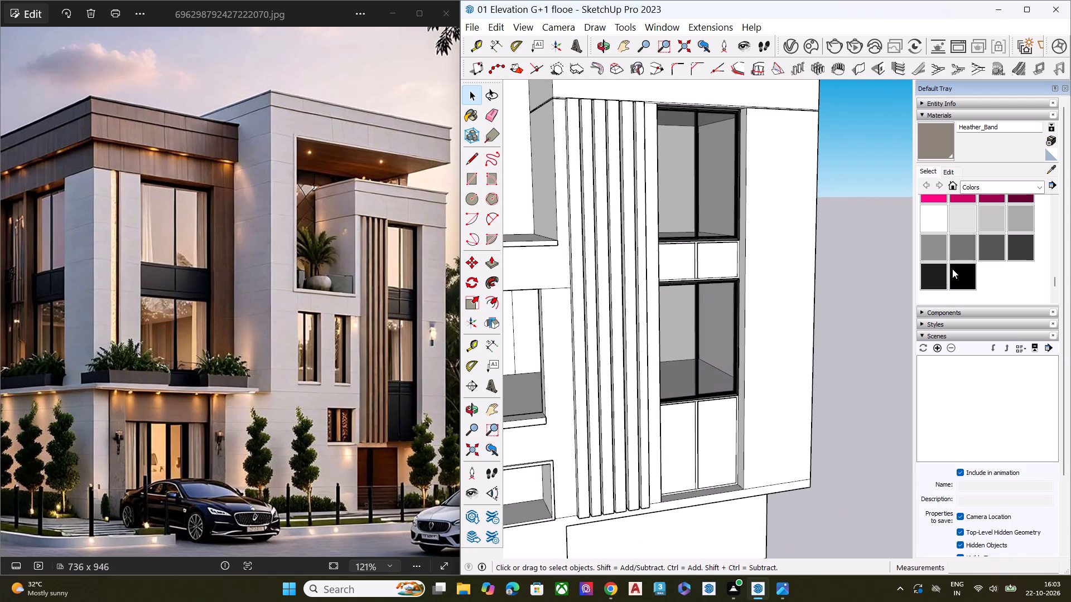
left_click(939, 276)
scroll(684, 258, "up", 2)
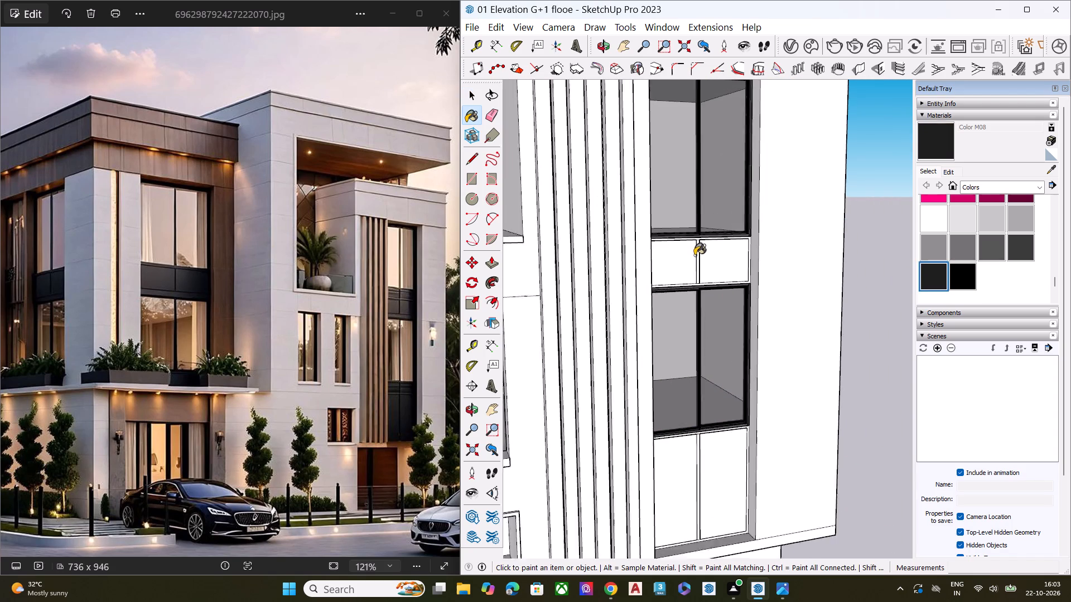
scroll(694, 255, "up", 11)
middle_click_drag(669, 246, 680, 271)
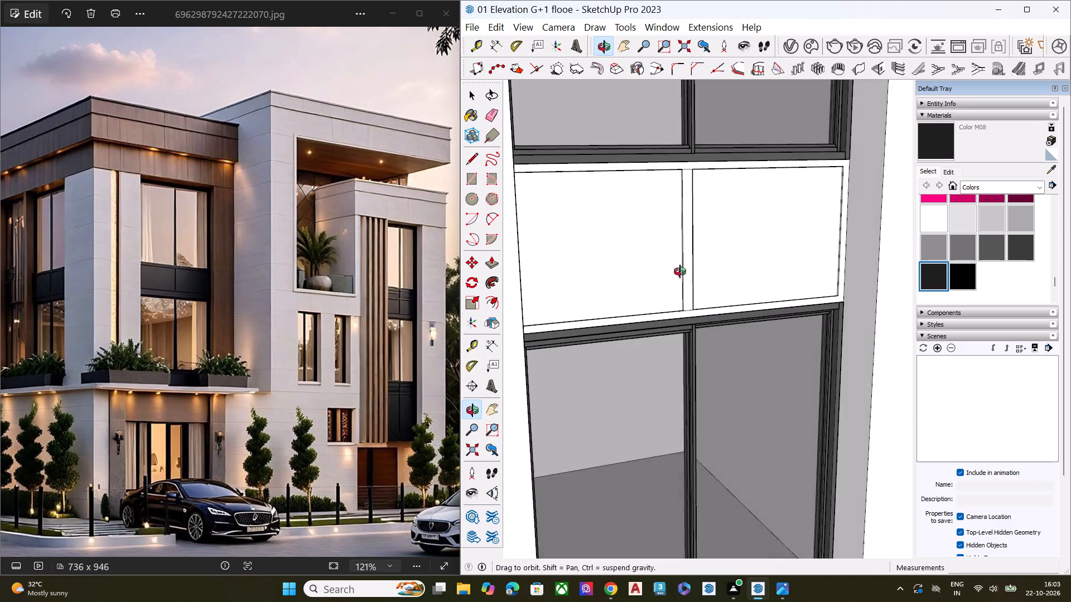
middle_click_drag(680, 271, 723, 404)
scroll(687, 216, "up", 3)
scroll(687, 207, "down", 1)
scroll(687, 207, "up", 3)
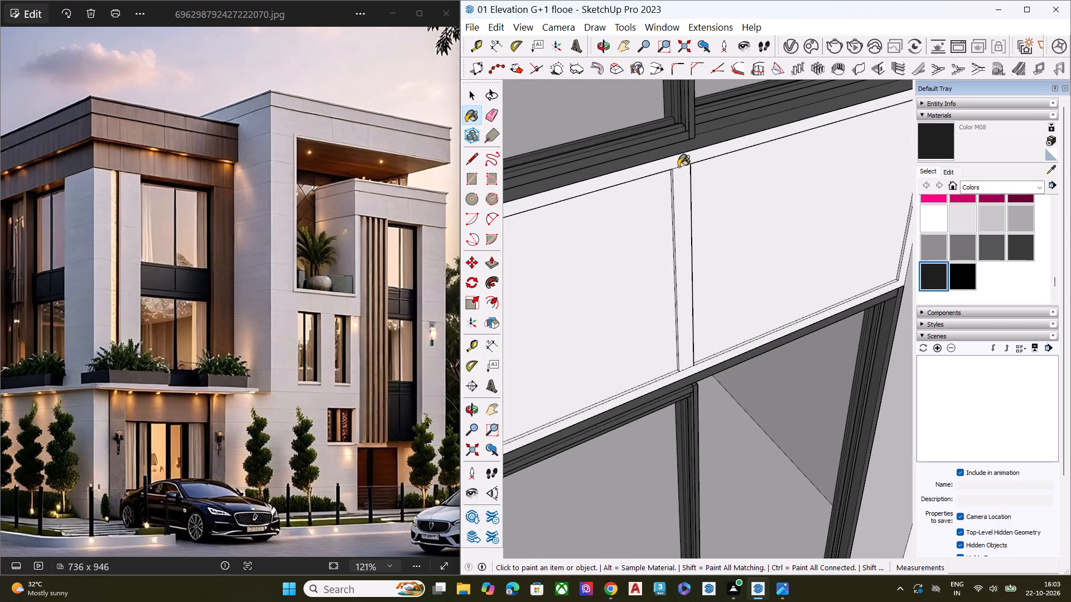
left_click(681, 162)
left_click(678, 177)
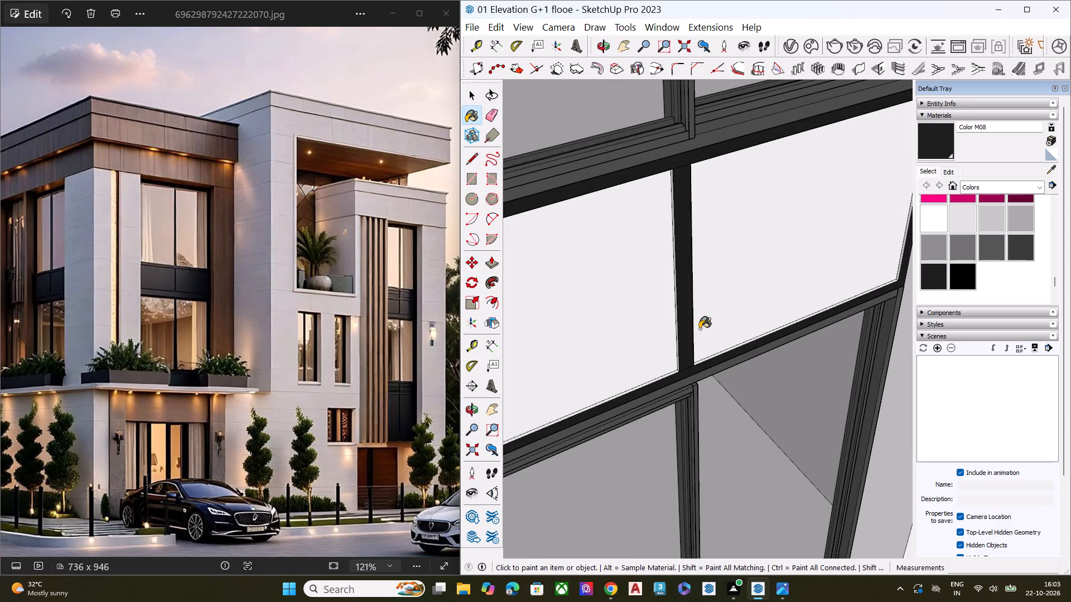
left_click(740, 295)
left_click(633, 307)
Paint the upper panel's thin bottom recess edges and both sides of its centre divider with Color M08.
scroll(714, 276, "down", 4)
scroll(723, 279, "up", 1)
scroll(729, 280, "down", 2)
scroll(720, 306, "up", 8)
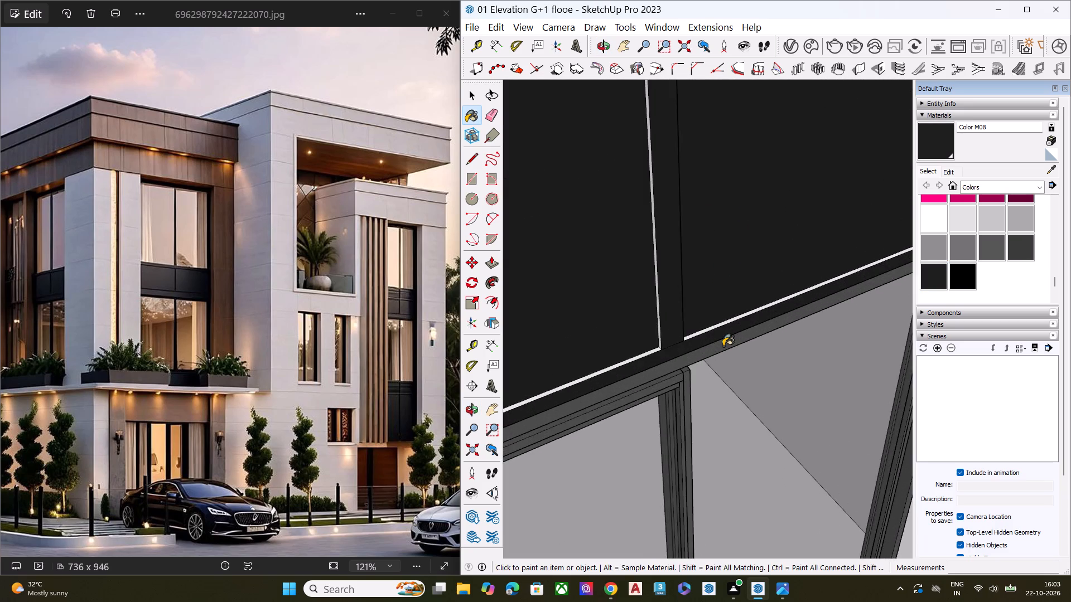
scroll(711, 335, "up", 8)
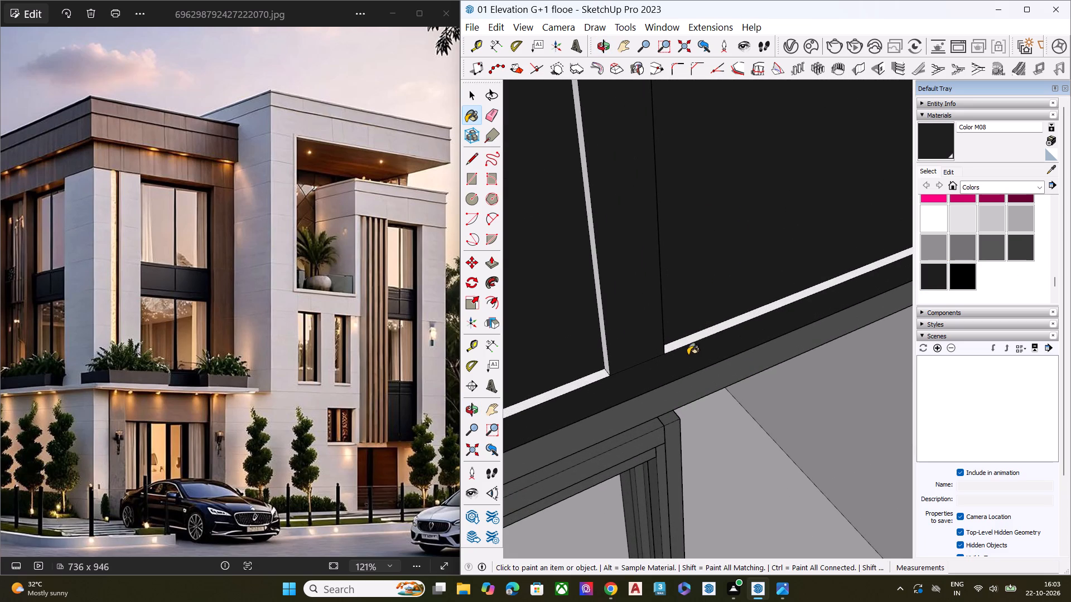
left_click(697, 337)
left_click(593, 377)
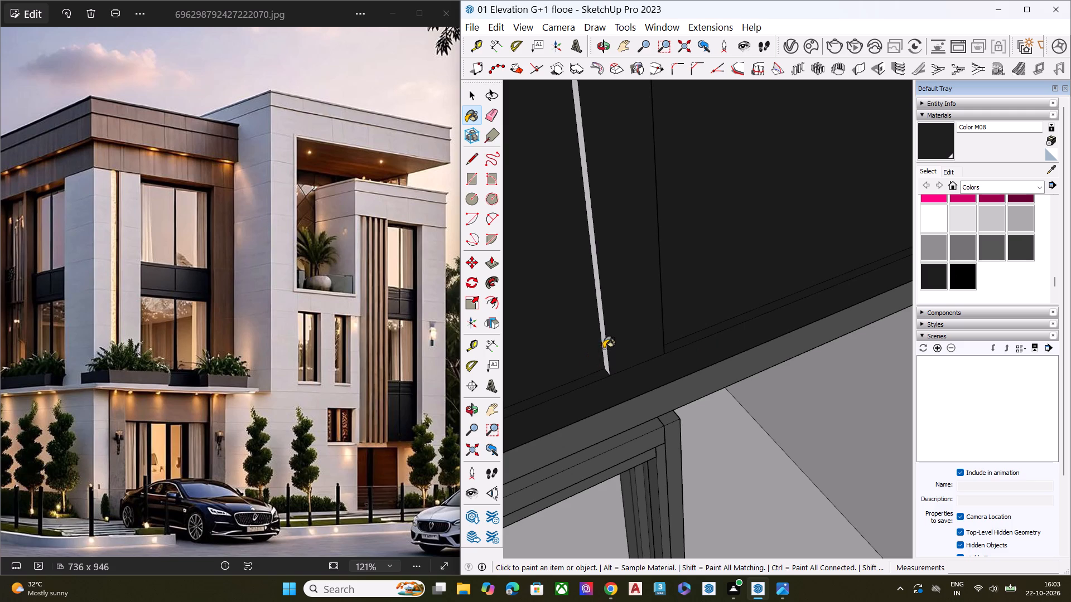
left_click(604, 348)
middle_click_drag(648, 342, 416, 346)
scroll(701, 263, "up", 8)
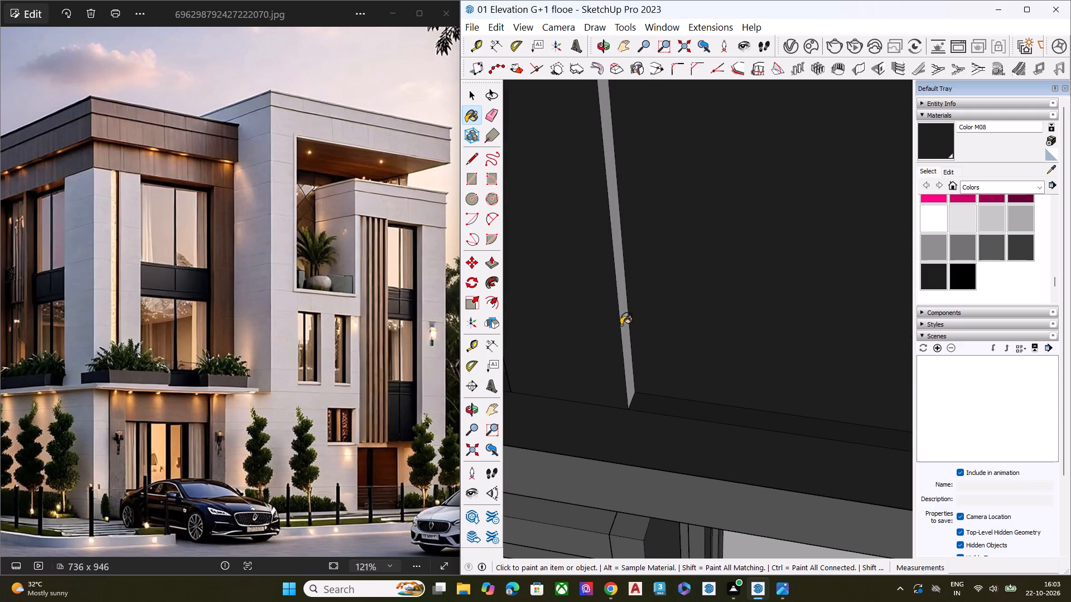
left_click(626, 319)
Paint the thin inner edges at both outer ends of the upper panel with Color M08.
scroll(659, 321, "down", 8)
scroll(781, 397, "down", 15)
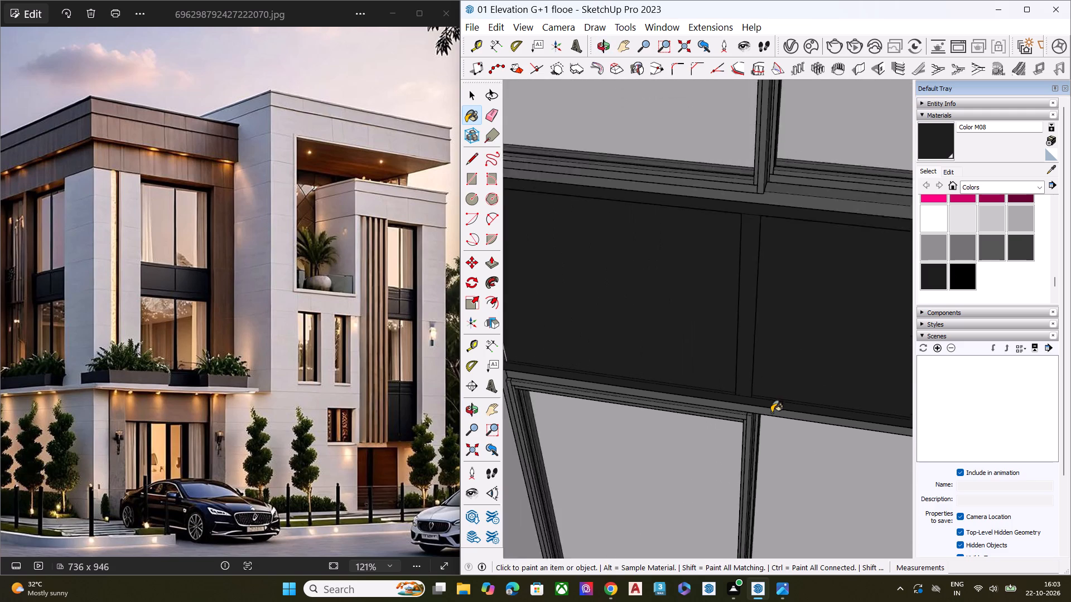
scroll(771, 412, "down", 6)
middle_click_drag(743, 409, 605, 394)
scroll(600, 306, "up", 10)
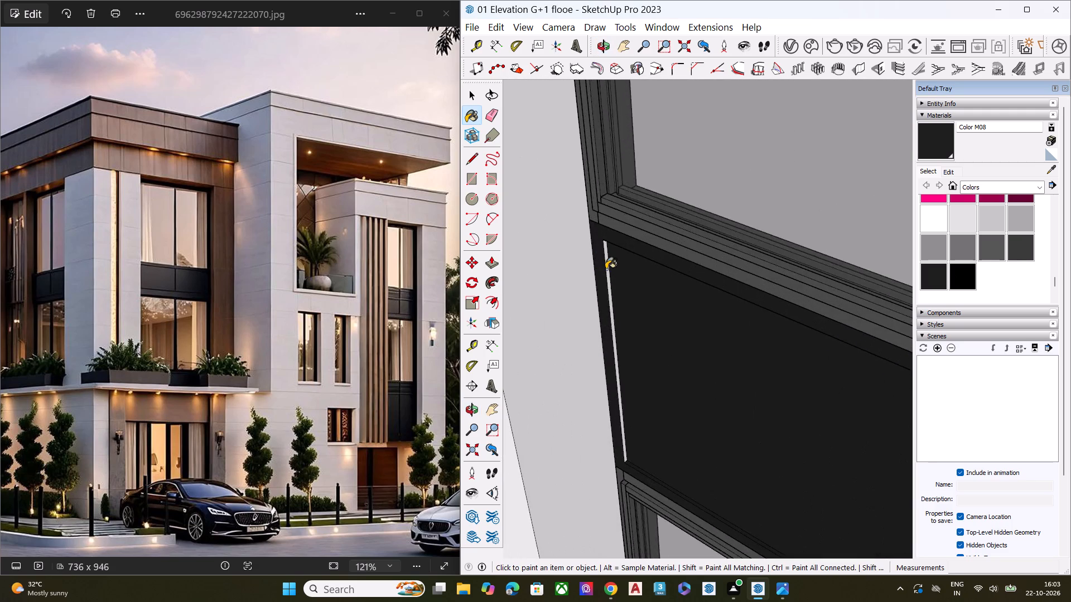
scroll(609, 257, "up", 9)
left_click(601, 264)
scroll(607, 261, "up", 1)
scroll(607, 263, "down", 7)
scroll(606, 268, "up", 1)
scroll(606, 269, "down", 7)
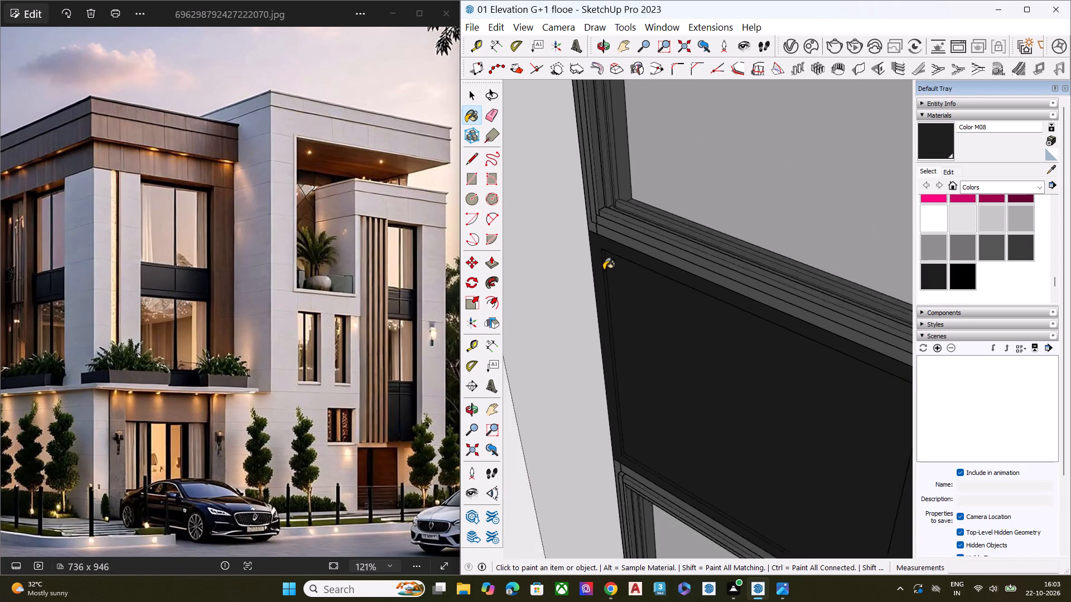
scroll(604, 270, "down", 9)
middle_click_drag(614, 335, 805, 338)
scroll(545, 287, "down", 7)
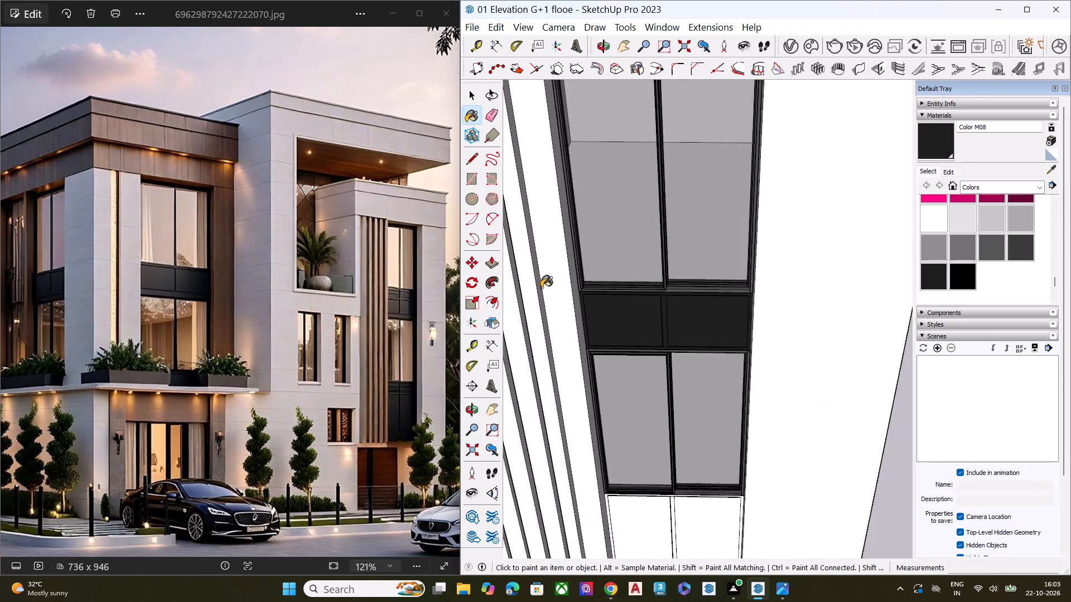
scroll(541, 288, "down", 3)
scroll(654, 337, "up", 1)
middle_click_drag(664, 337, 891, 278)
scroll(735, 305, "up", 8)
scroll(762, 244, "up", 9)
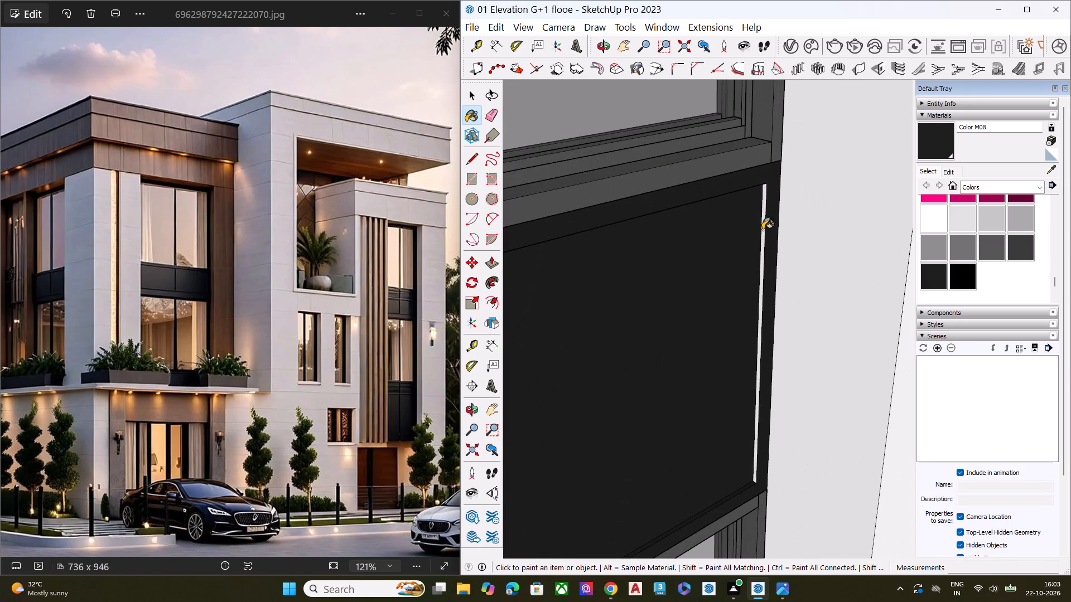
left_click(764, 224)
Paint the lower panel's border, outer recess edge, both recessed faces and centre divider with Color M08.
scroll(697, 256, "down", 2)
scroll(695, 259, "up", 1)
scroll(695, 260, "down", 16)
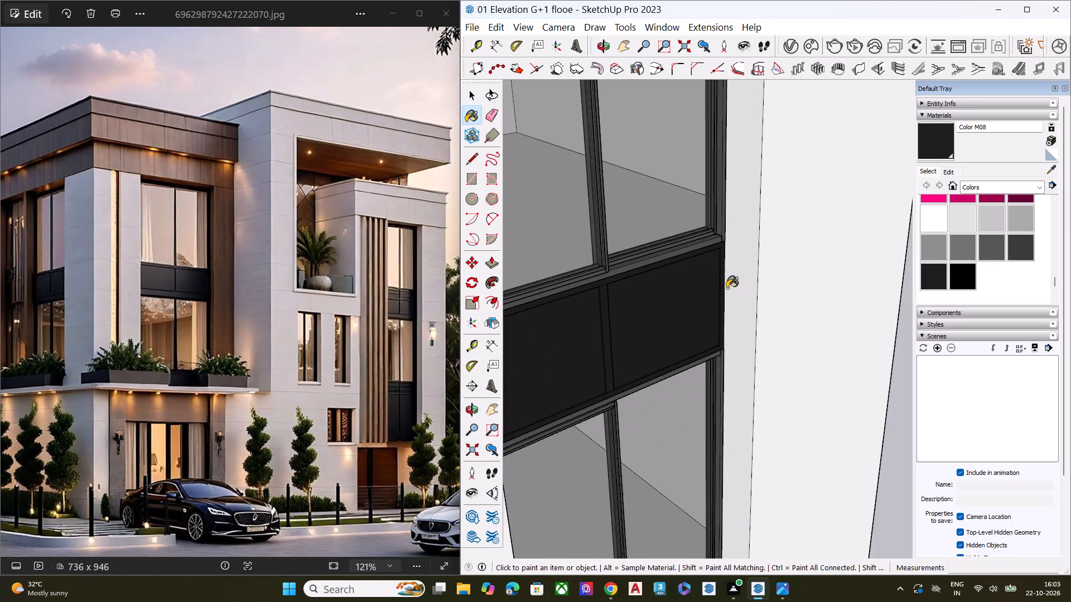
middle_click_drag(727, 288, 600, 312)
scroll(610, 224, "up", 1)
scroll(624, 221, "down", 9)
scroll(643, 275, "down", 9)
scroll(649, 385, "up", 5)
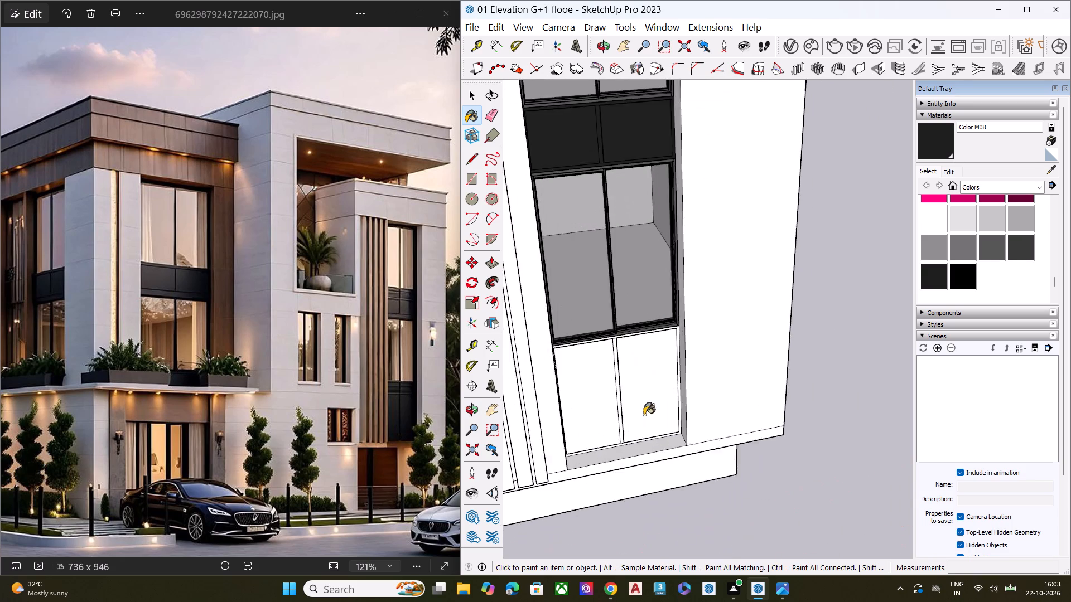
scroll(644, 415, "up", 9)
scroll(712, 284, "up", 9)
middle_click_drag(723, 262, 778, 161)
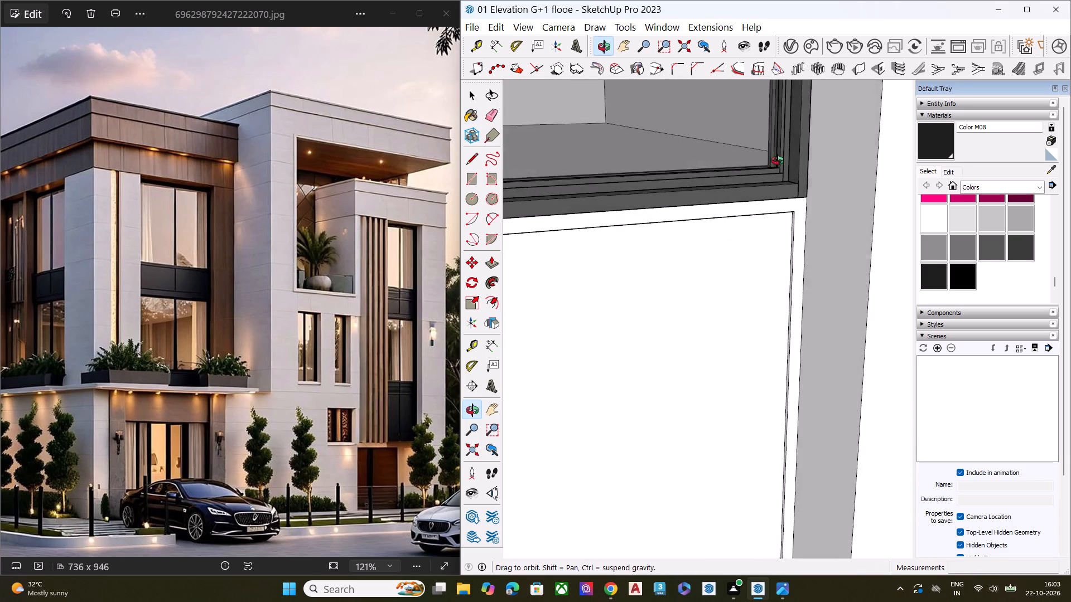
middle_click_drag(778, 161, 795, 136)
scroll(792, 211, "up", 8)
left_click(783, 233)
left_click(773, 249)
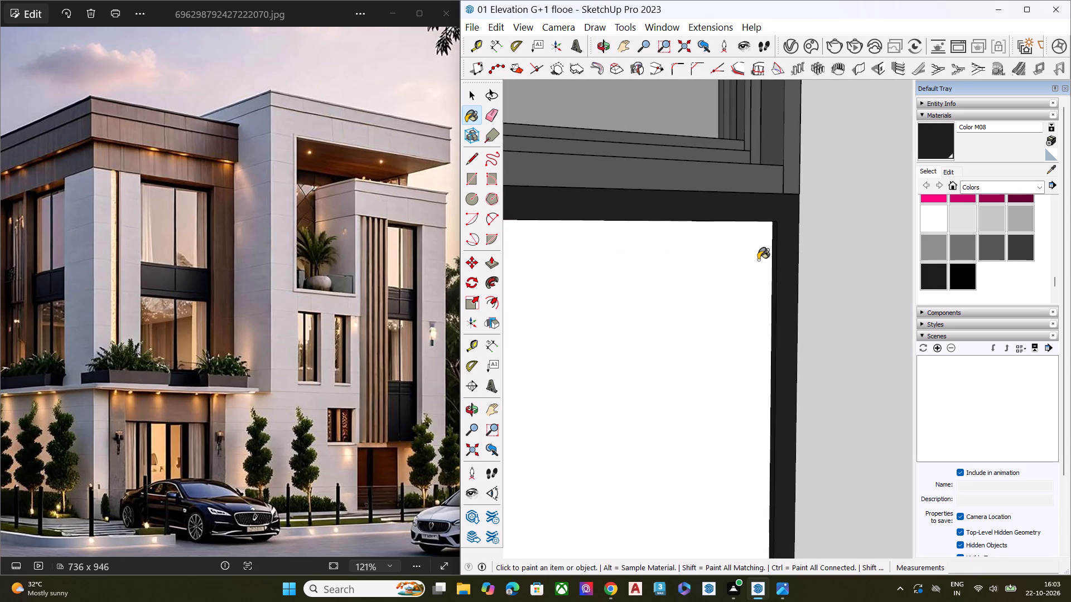
left_click(746, 267)
scroll(754, 242, "down", 10)
scroll(758, 249, "up", 1)
scroll(758, 250, "down", 2)
scroll(756, 253, "up", 2)
scroll(756, 253, "down", 6)
left_click(600, 318)
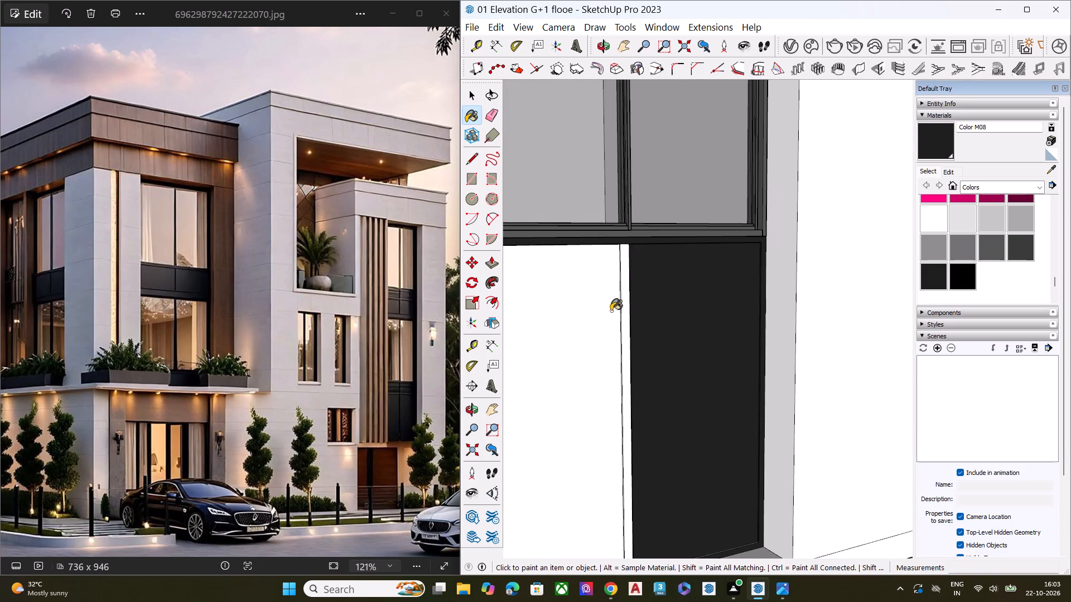
scroll(627, 269, "up", 1)
scroll(627, 269, "down", 2)
scroll(627, 269, "up", 5)
left_click(627, 269)
Paint the lower panel's thin white divider side and both top recess edges with Color M08.
middle_click_drag(623, 265, 671, 239)
scroll(666, 240, "up", 5)
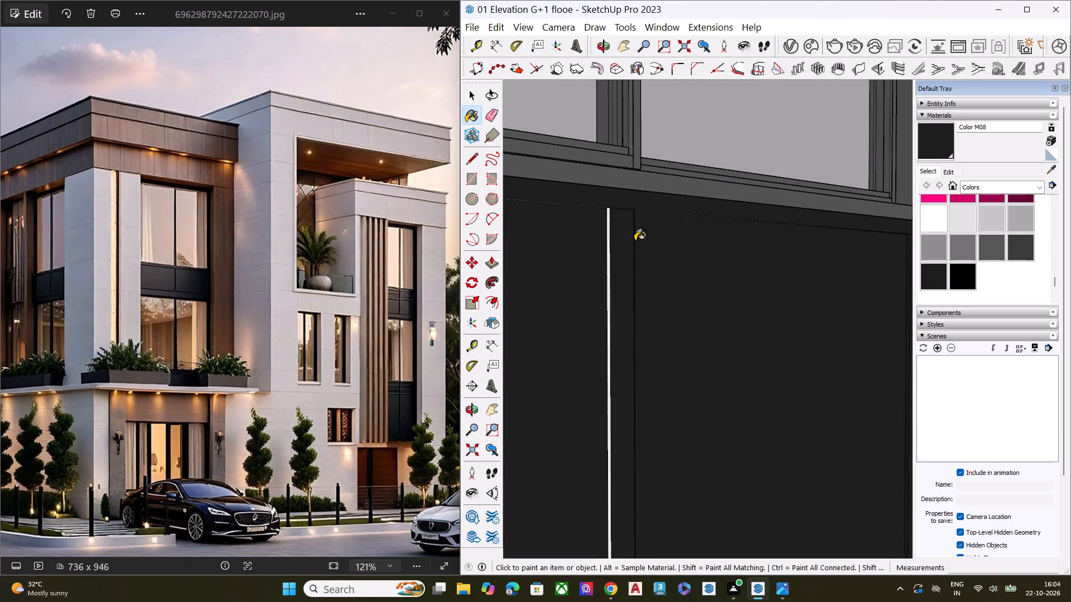
scroll(635, 241, "up", 2)
left_click(601, 244)
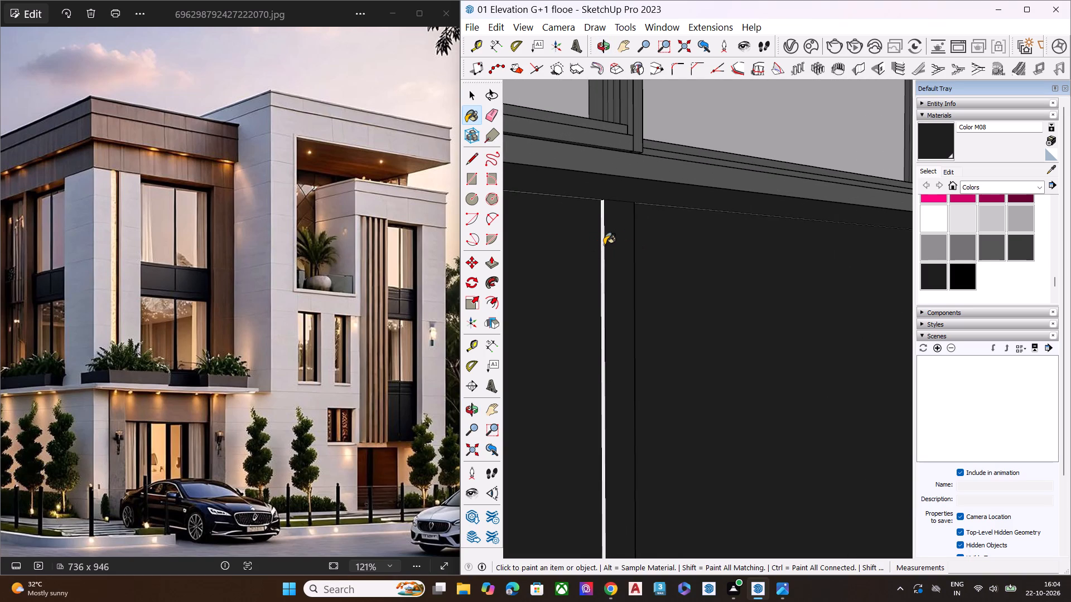
left_click(602, 246)
middle_click_drag(652, 265, 470, 228)
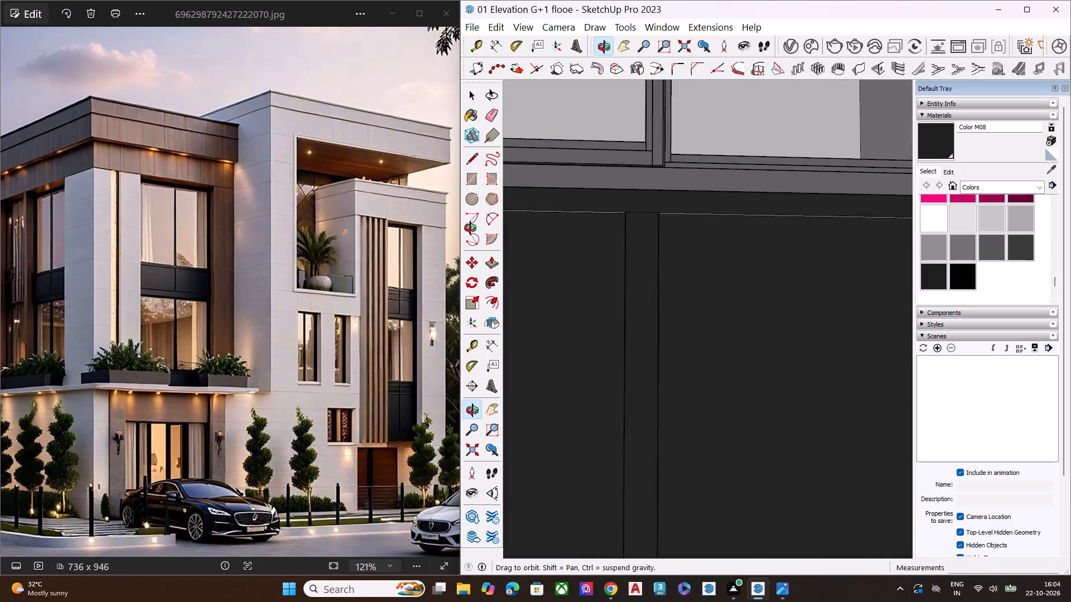
middle_click_drag(470, 228, 501, 181)
scroll(698, 255, "up", 3)
scroll(713, 253, "down", 1)
scroll(714, 252, "up", 3)
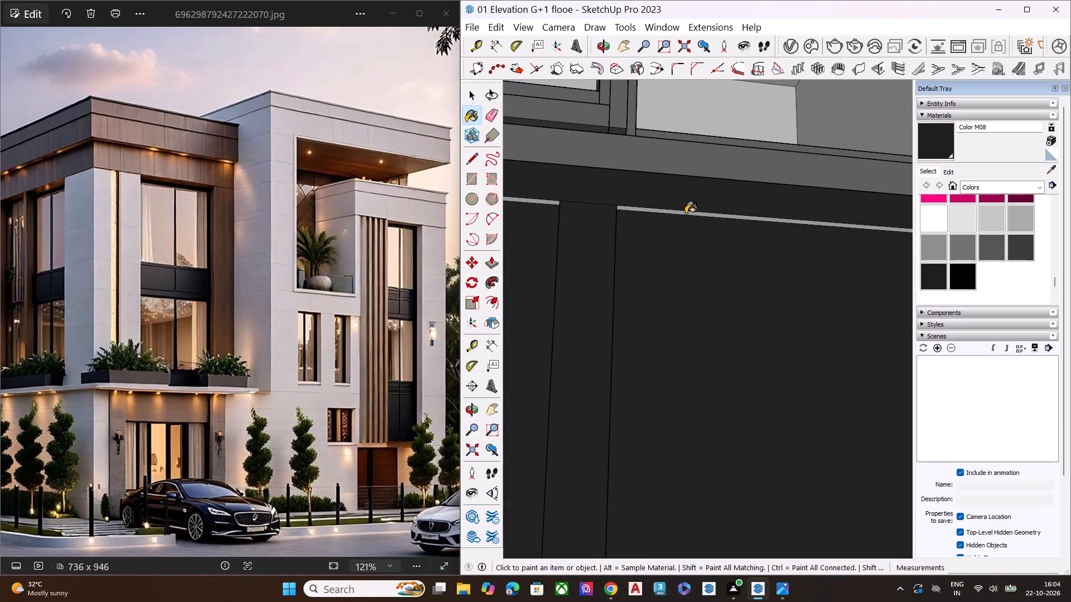
left_click(686, 213)
left_click(553, 203)
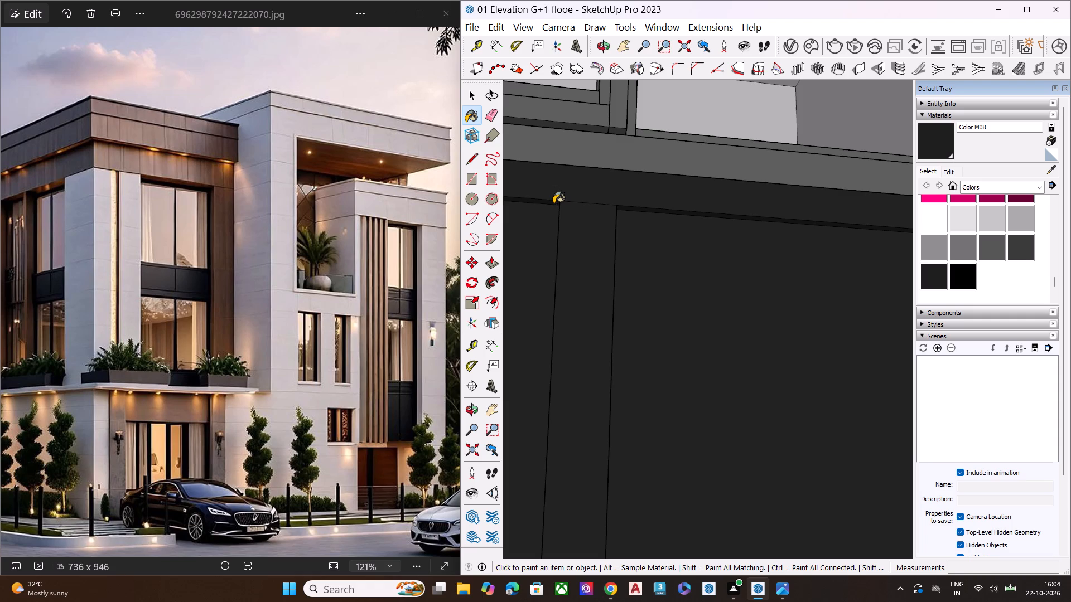
Paint the lower panel's thin white vertical recess edges, at its outer end beside the fins and along the centre divider, with Color M08.
scroll(642, 242, "down", 8)
scroll(702, 299, "down", 5)
scroll(702, 299, "up", 1)
scroll(702, 299, "down", 14)
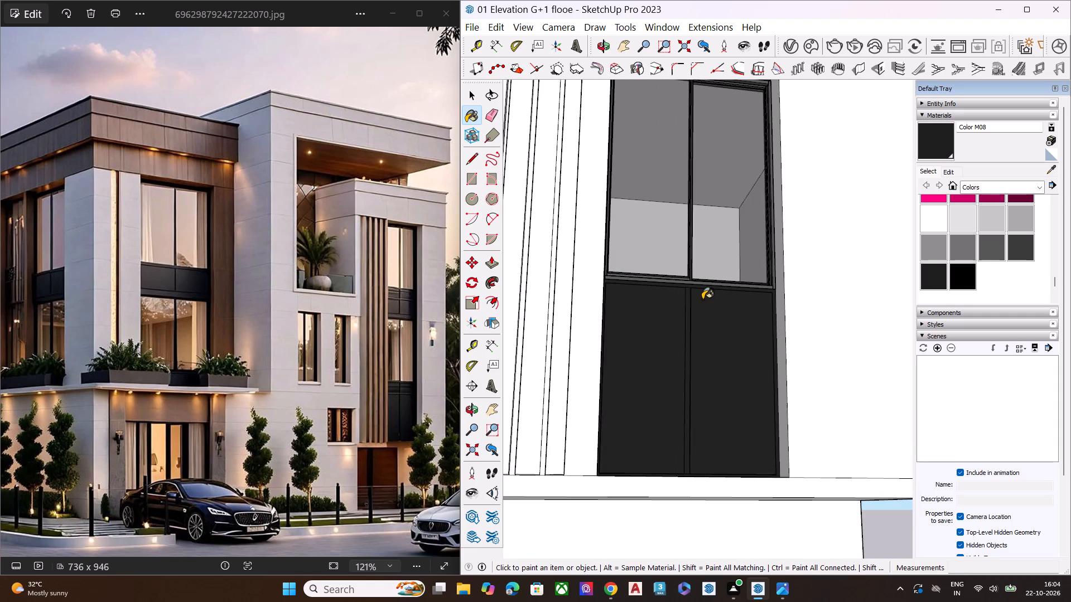
middle_click_drag(703, 309, 435, 489)
scroll(596, 449, "up", 2)
scroll(660, 425, "down", 1)
scroll(663, 423, "up", 4)
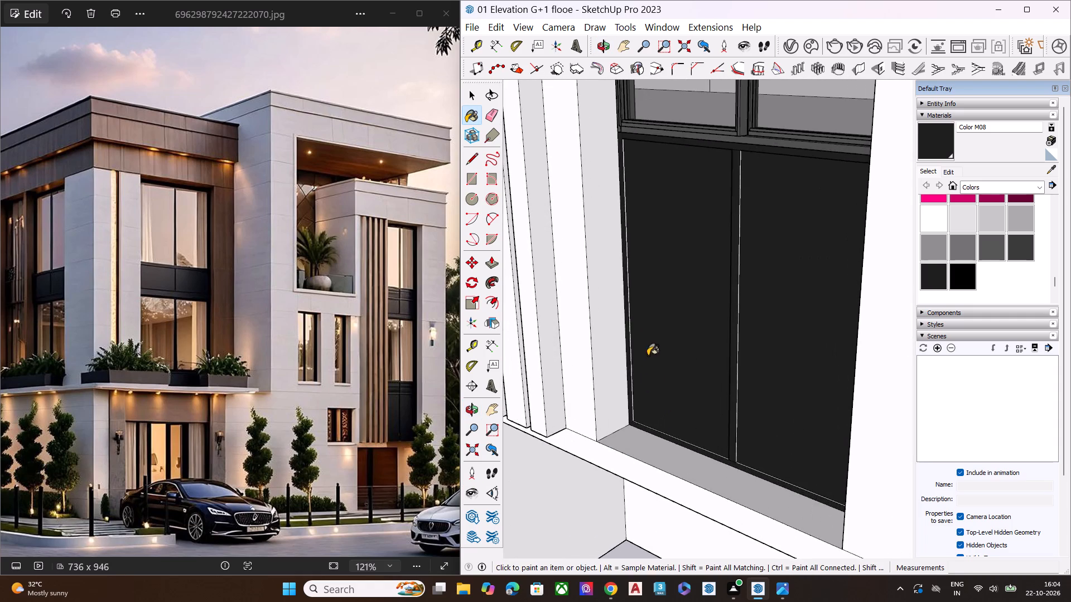
scroll(650, 270, "up", 12)
scroll(622, 271, "down", 1)
scroll(621, 271, "up", 6)
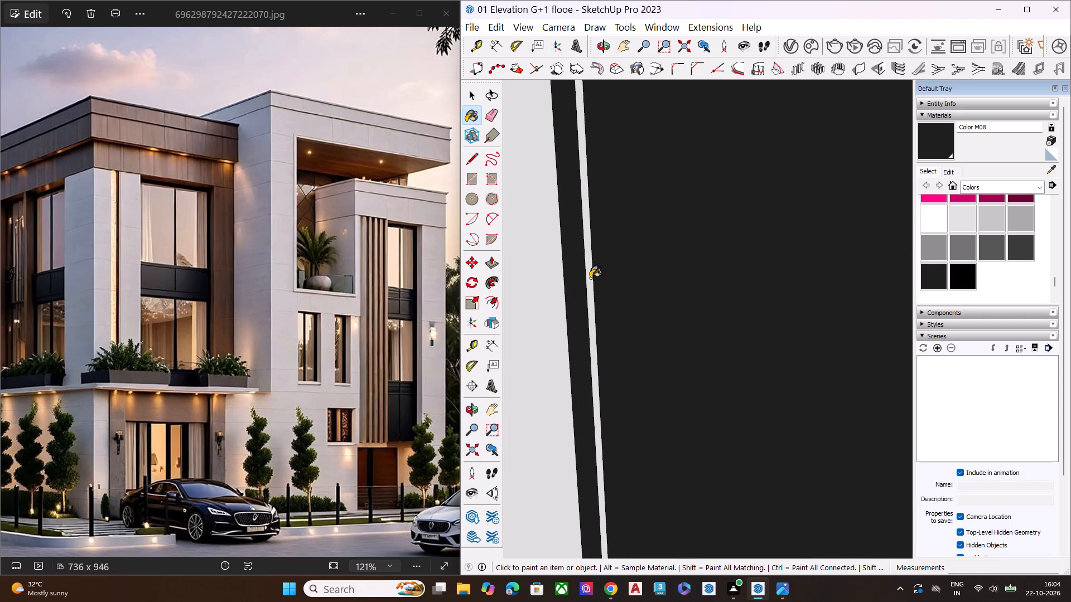
left_click(590, 278)
scroll(577, 261, "down", 16)
scroll(728, 298, "up", 7)
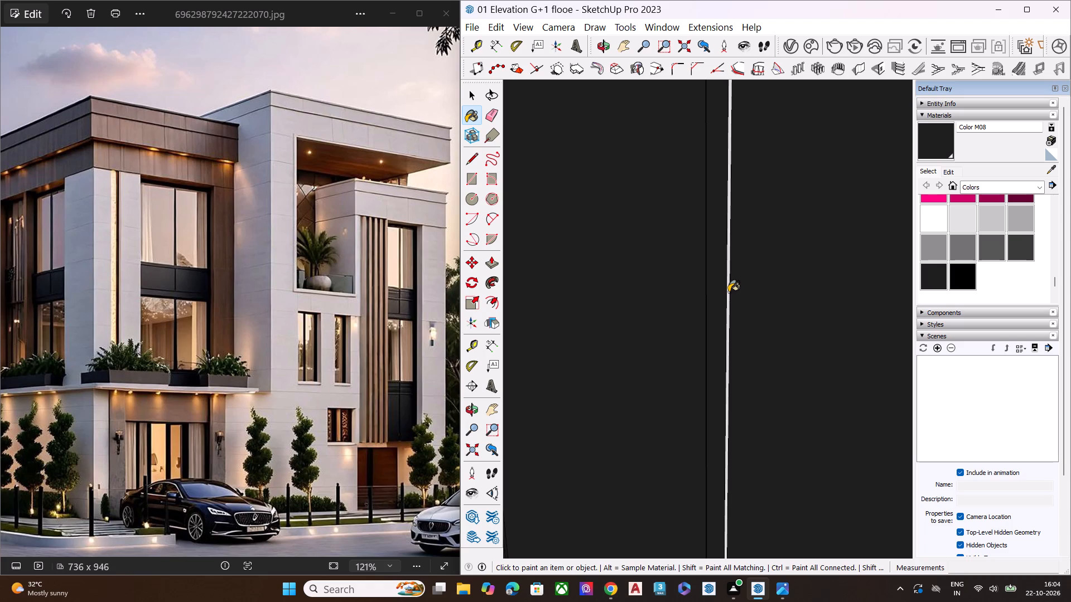
left_click(729, 292)
Paint the bottom recess edges on both sides of the lower panel's centre divider with Color M08.
scroll(718, 266, "down", 6)
scroll(718, 266, "up", 1)
scroll(718, 266, "down", 11)
middle_click_drag(720, 297, 732, 465)
scroll(732, 465, "up", 7)
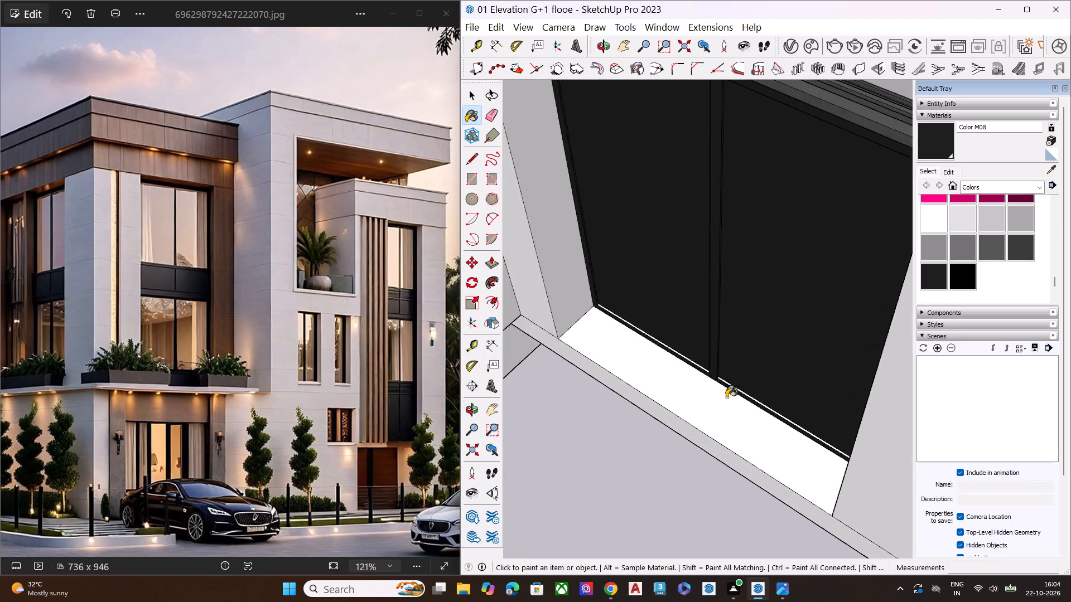
scroll(726, 397, "up", 3)
scroll(717, 382, "down", 2)
scroll(715, 381, "up", 10)
left_click(719, 365)
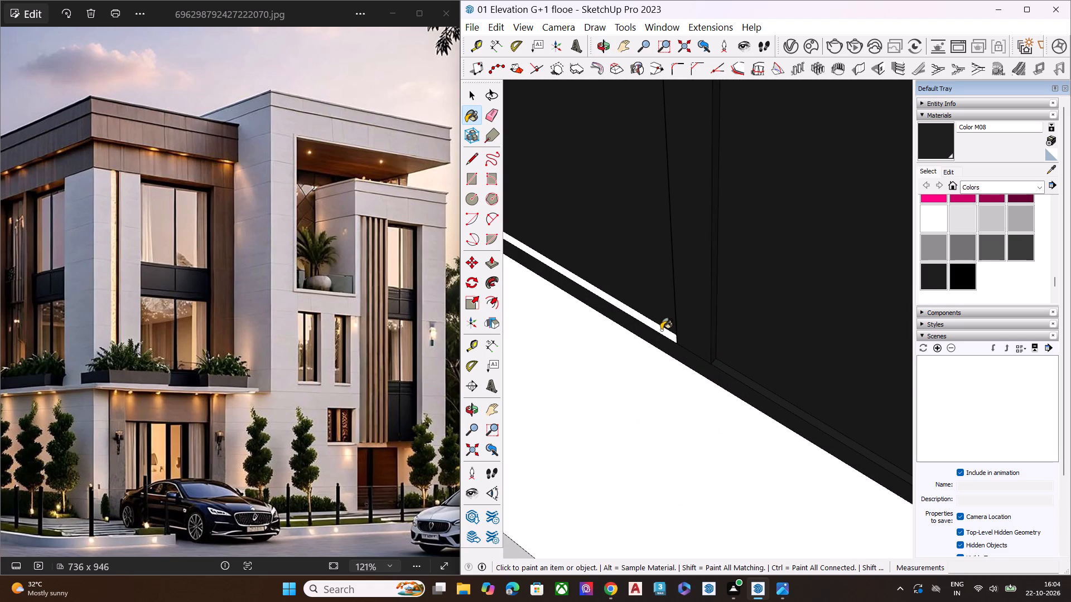
left_click(661, 330)
key("space")
Inspect the painted lower panel from several angles for any remaining unpainted edges.
scroll(673, 347, "down", 18)
scroll(712, 373, "down", 10)
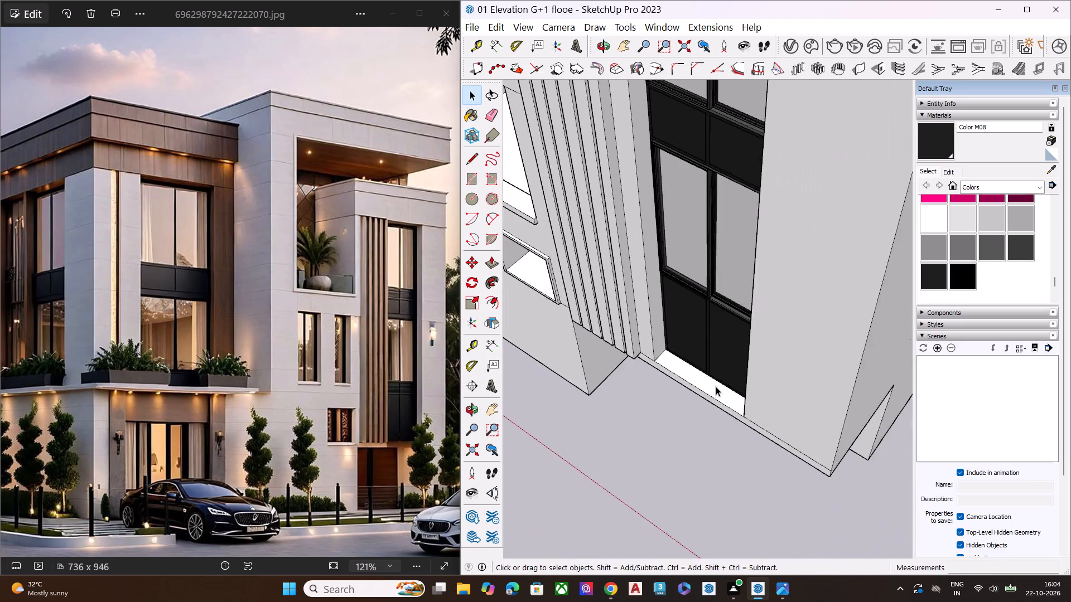
middle_click_drag(720, 381, 945, 191)
scroll(756, 275, "up", 1)
middle_click_drag(757, 266, 846, 177)
scroll(772, 301, "up", 2)
scroll(765, 306, "down", 1)
scroll(764, 307, "up", 6)
scroll(759, 312, "down", 1)
scroll(759, 312, "up", 1)
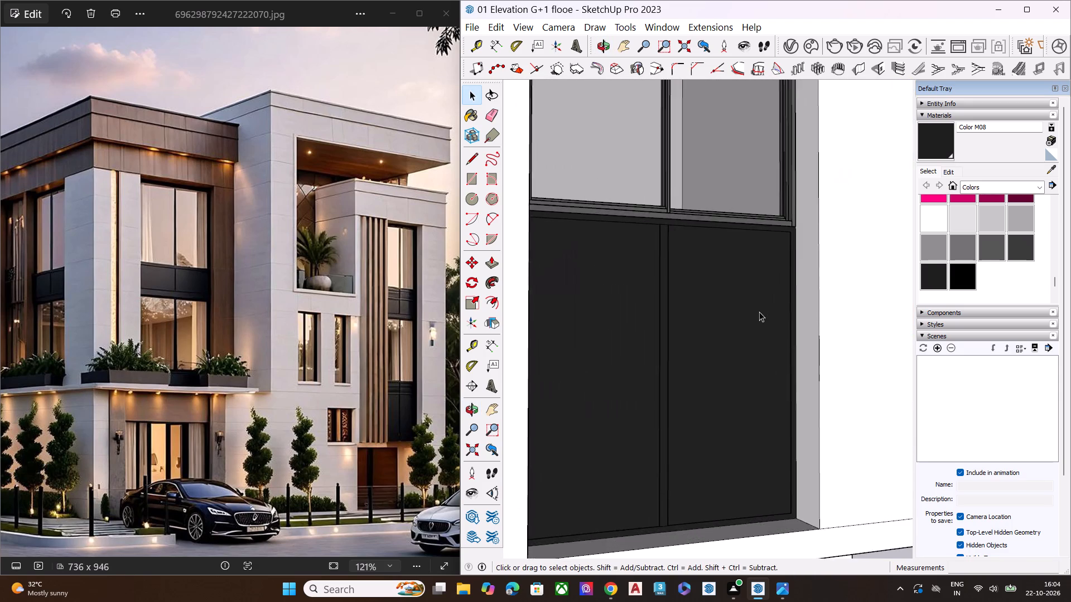
scroll(753, 315, "down", 18)
key("space")
left_click(875, 444)
left_click(806, 363)
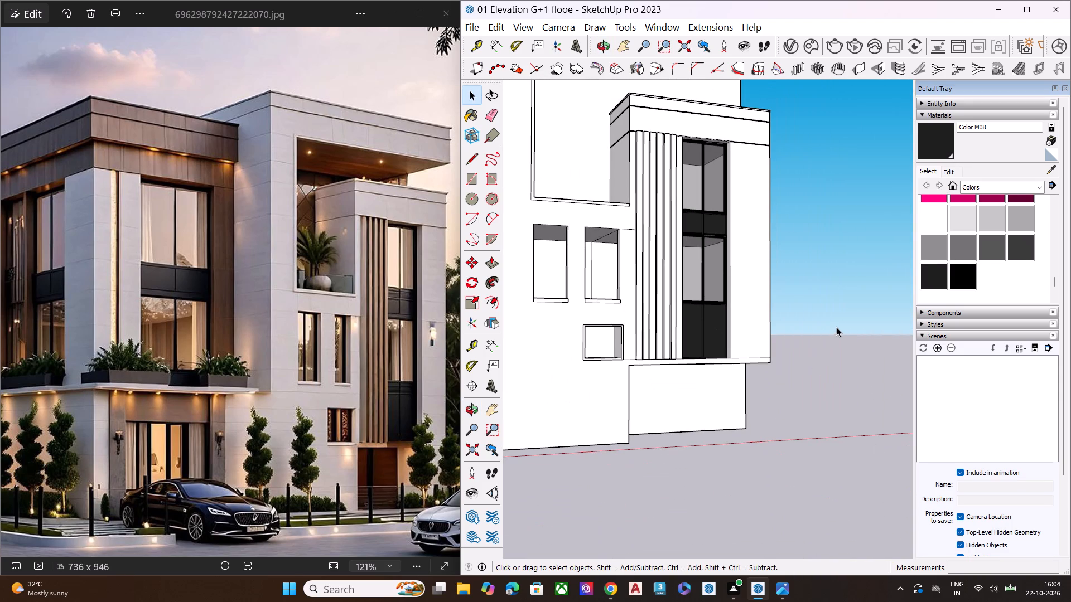
Examine the fin-side window bay and the whole house elevation against the reference photo.
scroll(833, 337, "down", 4)
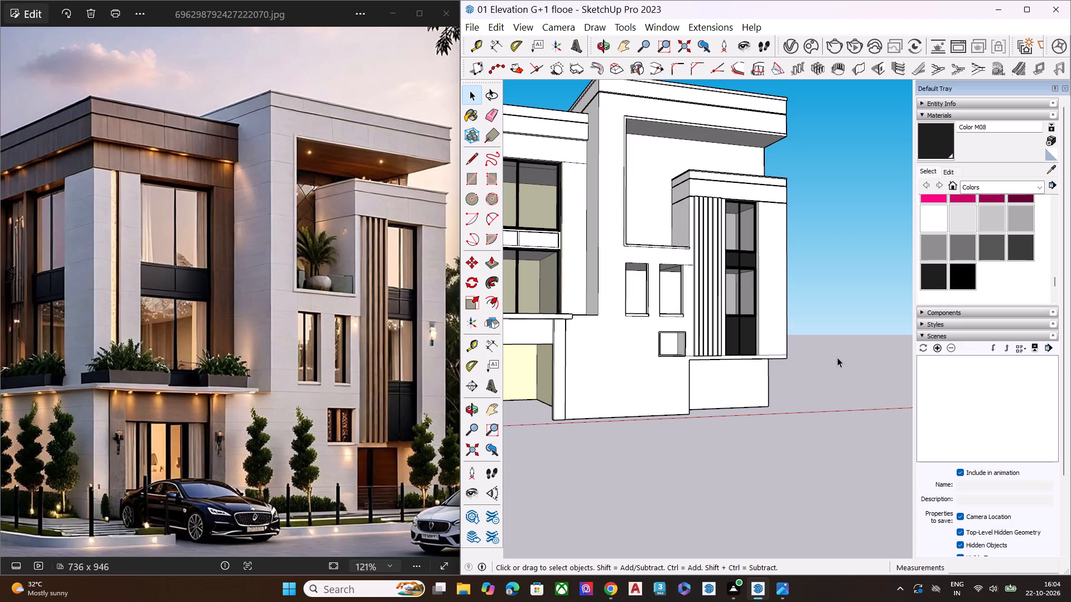
scroll(720, 244, "up", 4)
scroll(749, 281, "down", 1)
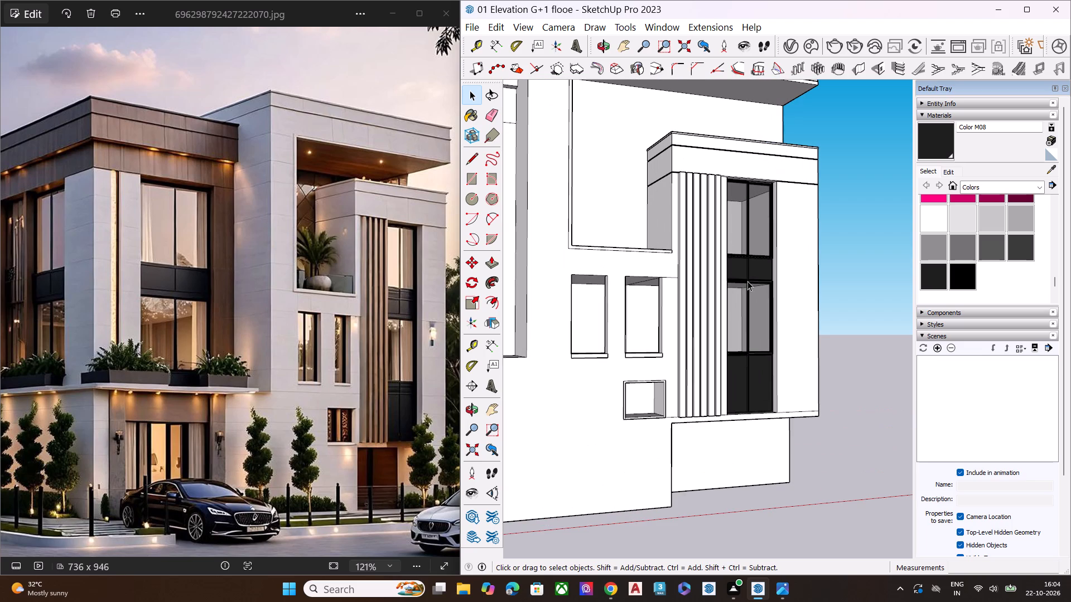
scroll(747, 281, "down", 5)
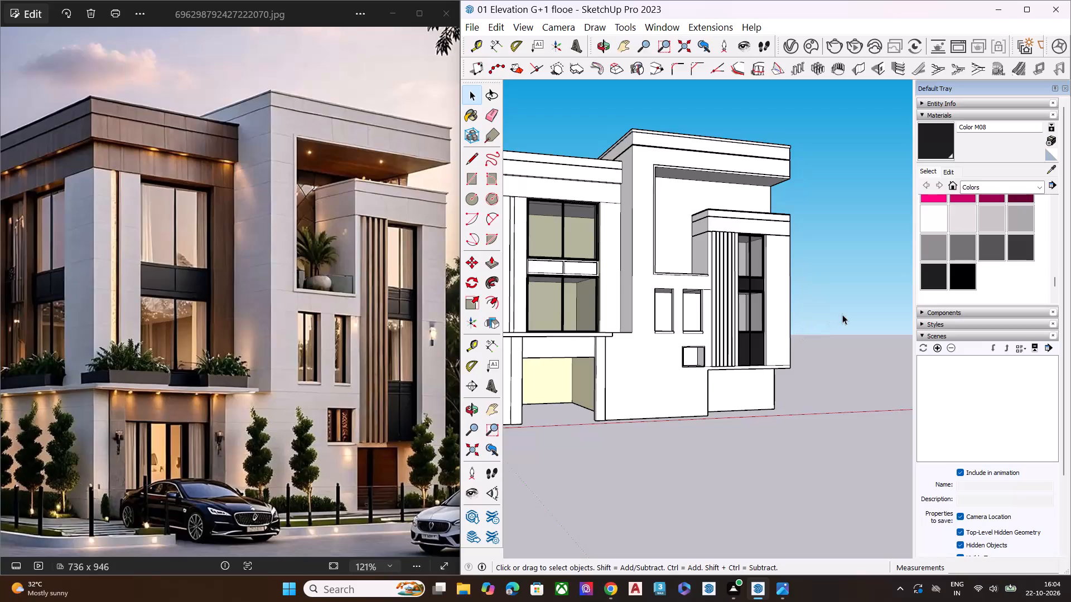
scroll(750, 271, "down", 1)
scroll(750, 271, "up", 8)
scroll(788, 301, "up", 2)
scroll(788, 301, "down", 1)
scroll(788, 301, "up", 8)
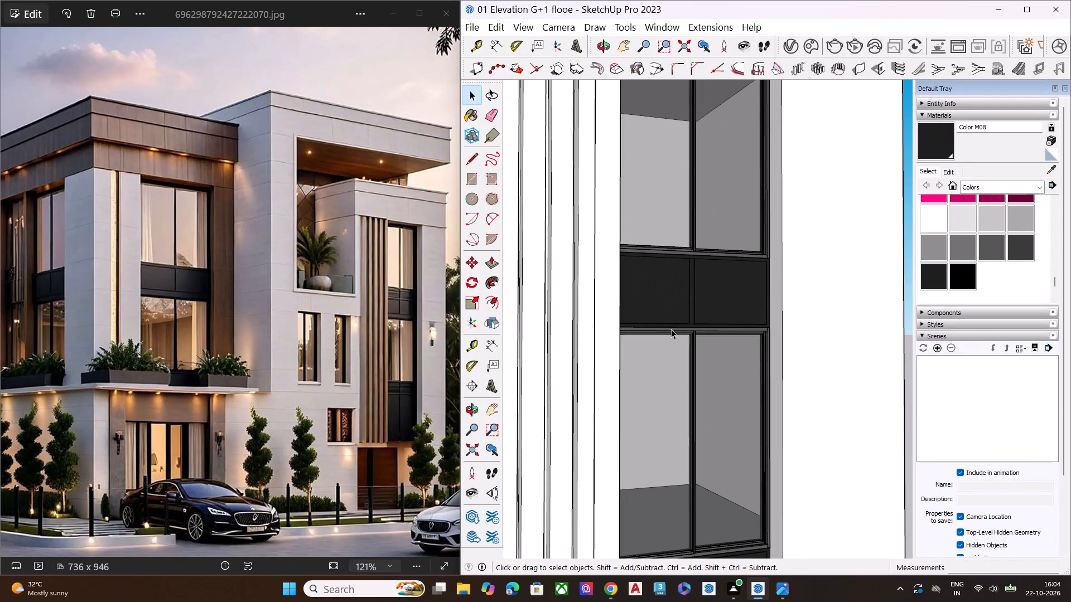
scroll(671, 332, "down", 8)
middle_click_drag(671, 333, 731, 468)
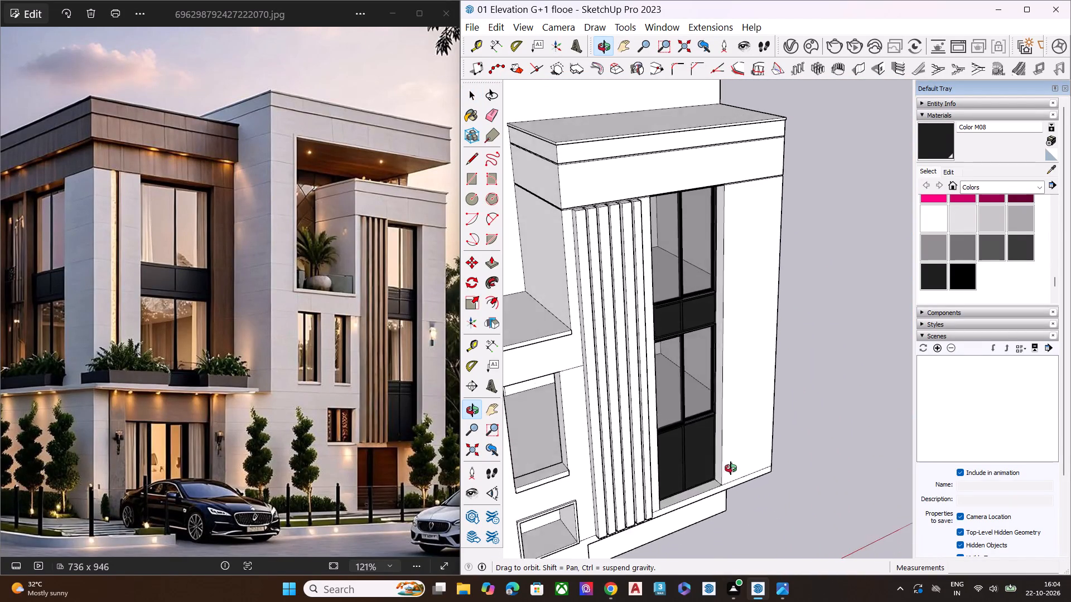
middle_click_drag(731, 468, 784, 543)
scroll(716, 318, "up", 2)
left_click(718, 281)
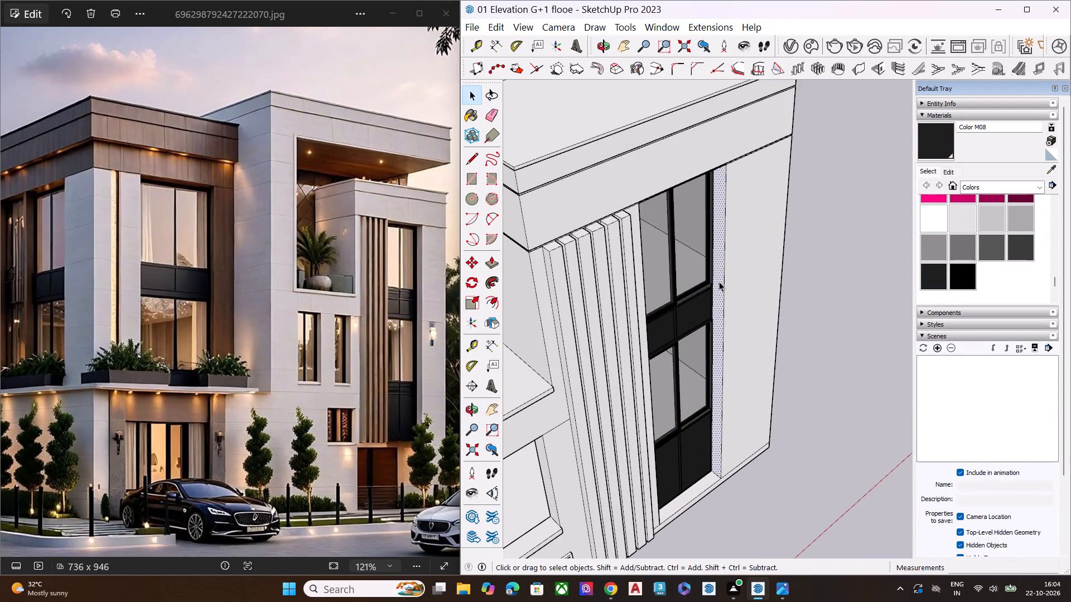
middle_click_drag(721, 266, 732, 186)
left_click(826, 207)
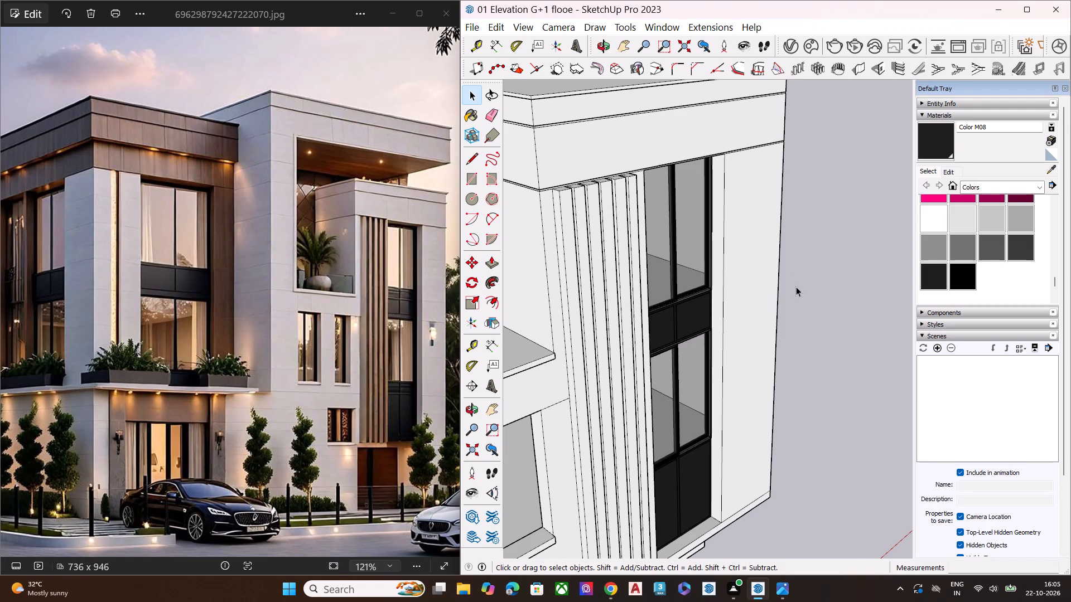
scroll(796, 290, "down", 7)
middle_click_drag(769, 308, 700, 341)
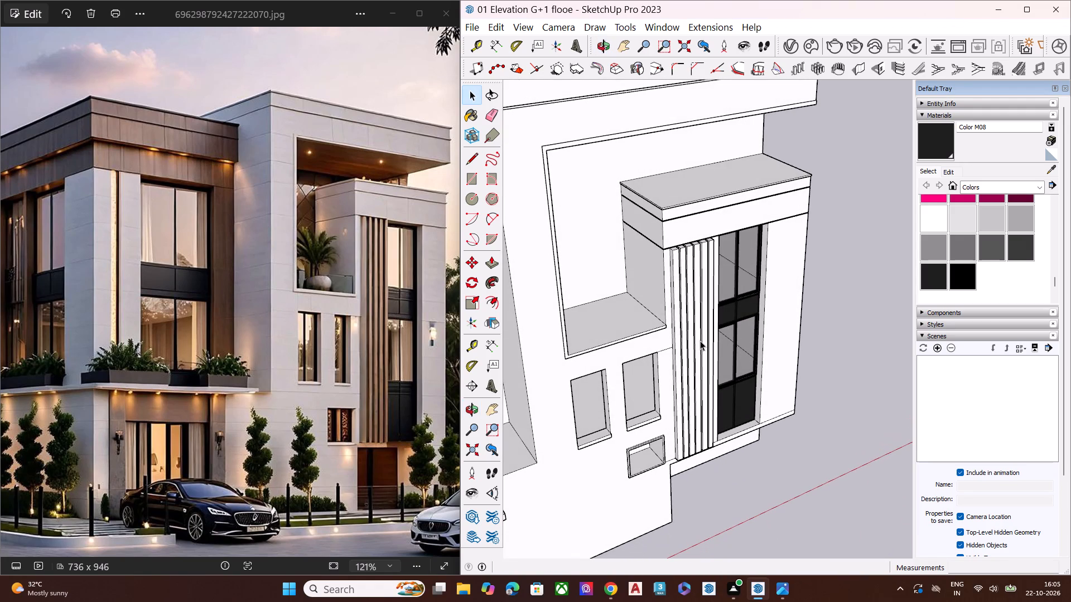
scroll(812, 259, "down", 8)
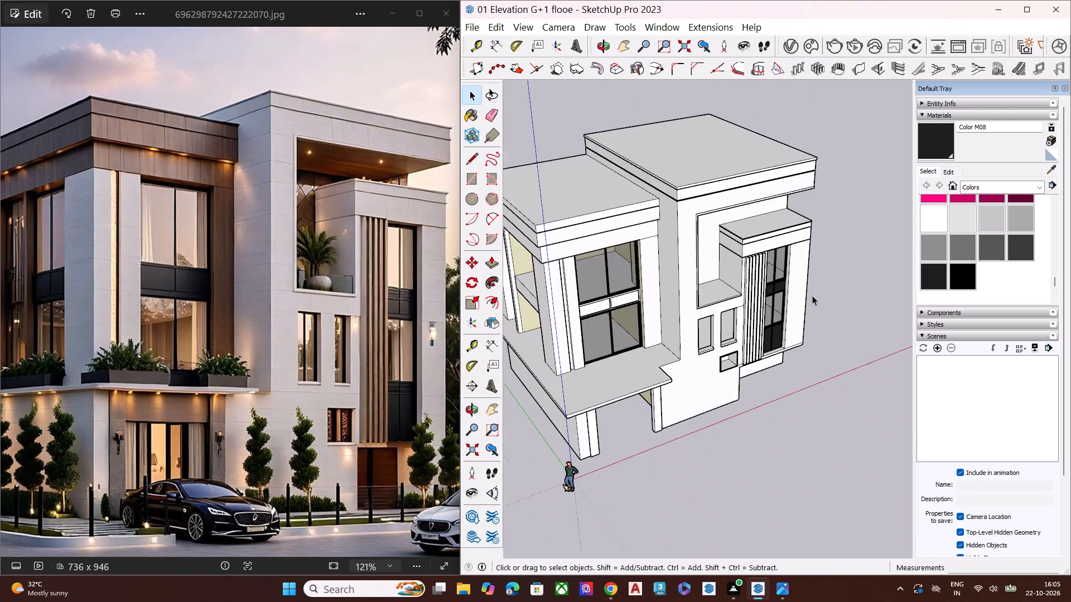
scroll(812, 295, "down", 1)
middle_click_drag(799, 314, 769, 404)
scroll(745, 311, "up", 2)
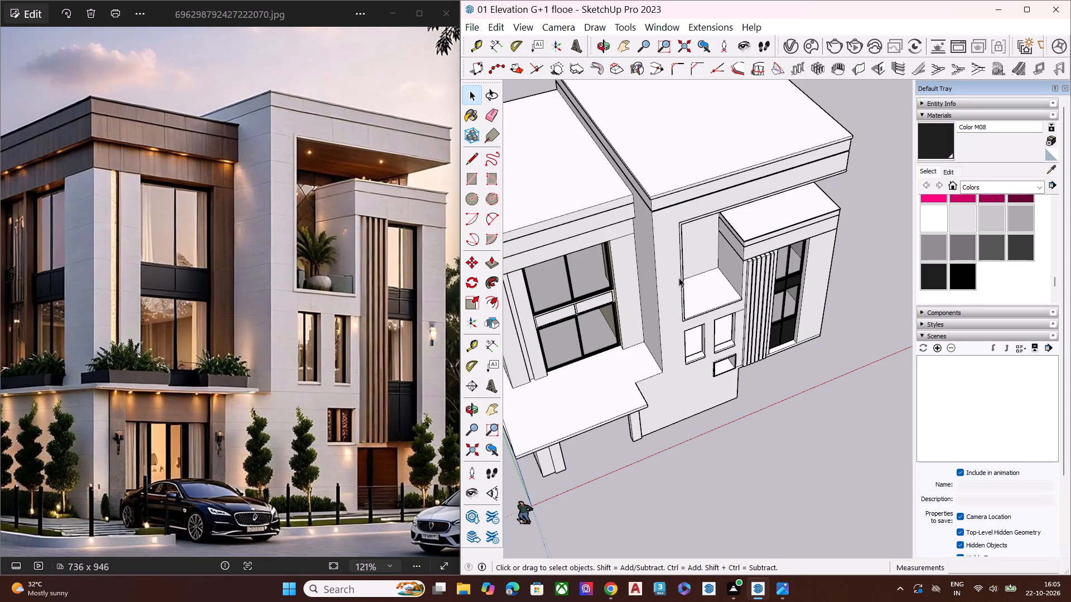
scroll(790, 263, "down", 8)
scroll(683, 321, "up", 1)
middle_click_drag(681, 305, 693, 130)
scroll(693, 130, "up", 7)
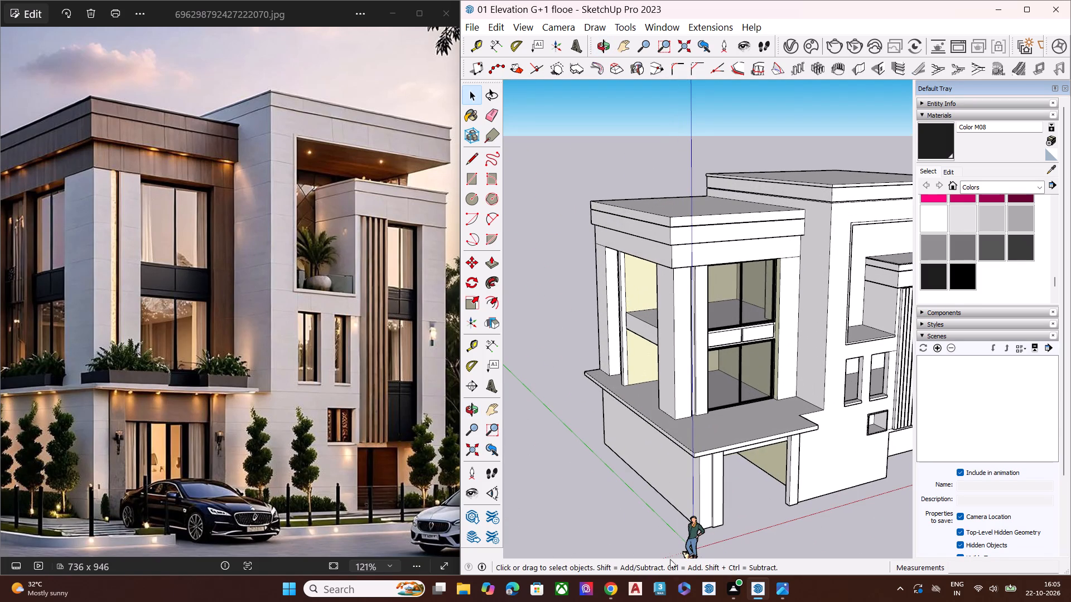
Switch to Chrome, search 3D Warehouse models for "roof shits" and look through the results.
left_click(612, 591)
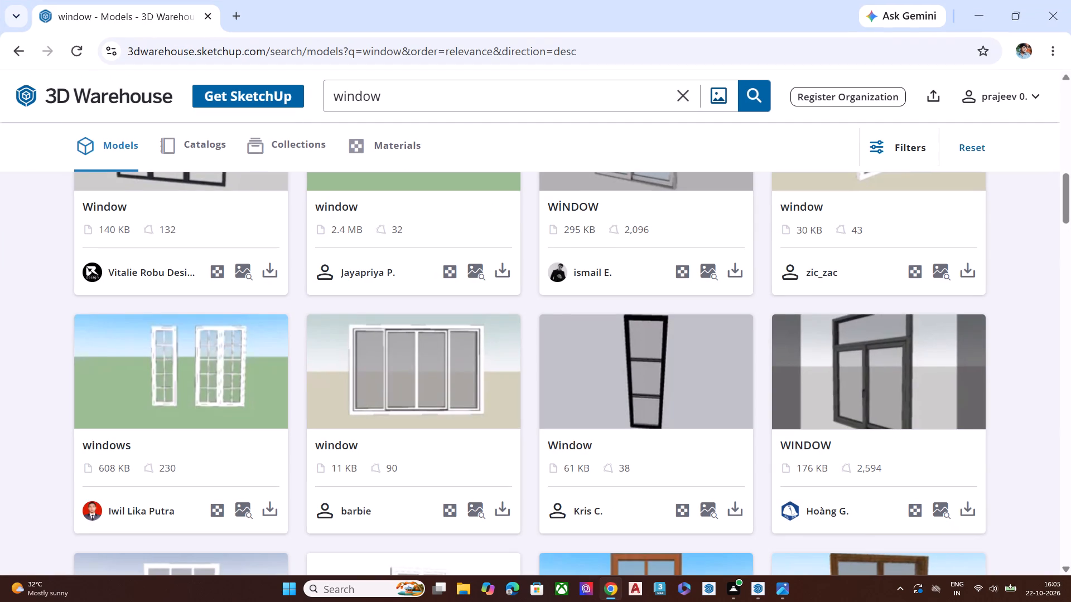
left_click(684, 108)
left_click(681, 98)
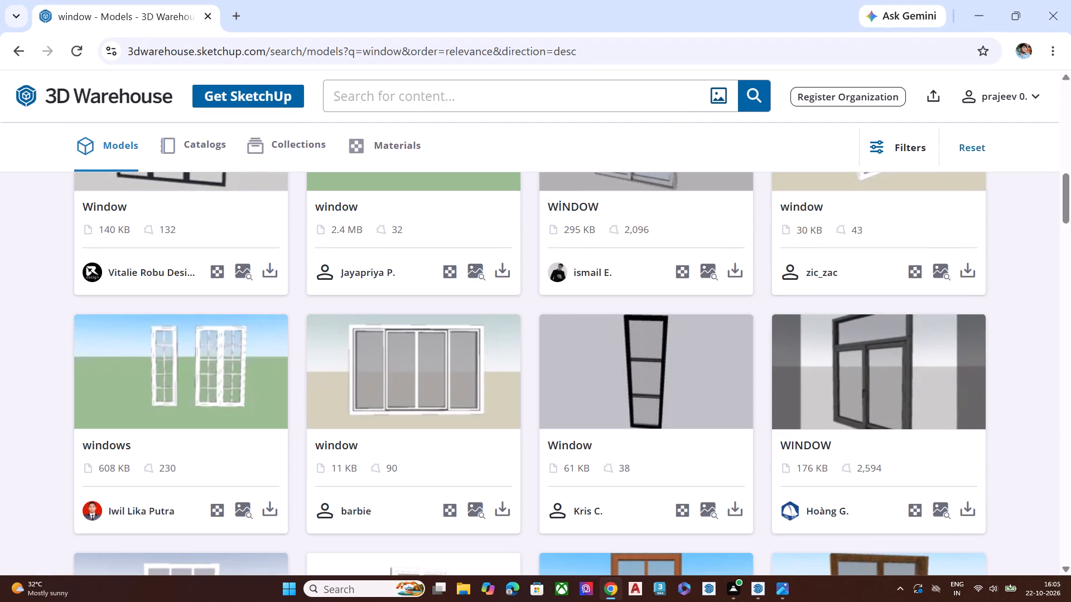
type("roof sh")
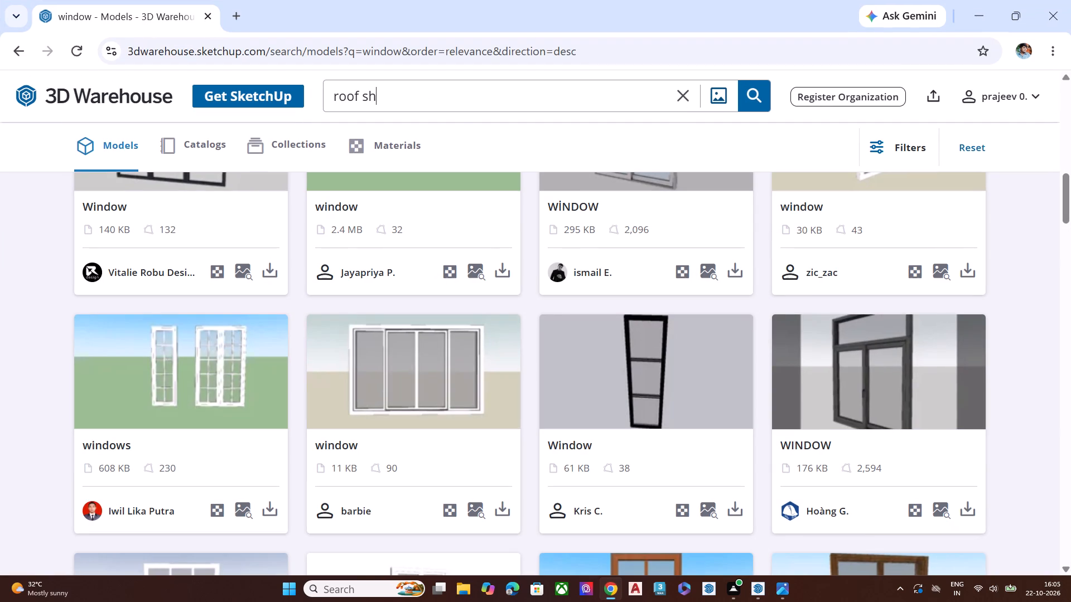
type("it")
key("s")
key("Return")
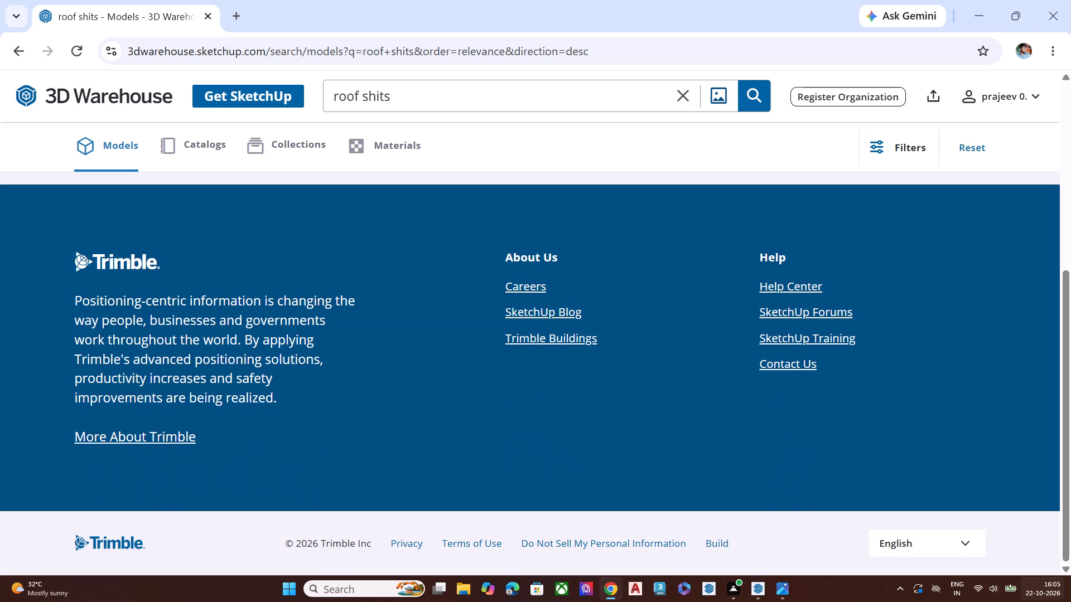
scroll(737, 549, "up", 1)
scroll(737, 549, "down", 1)
scroll(738, 549, "up", 2)
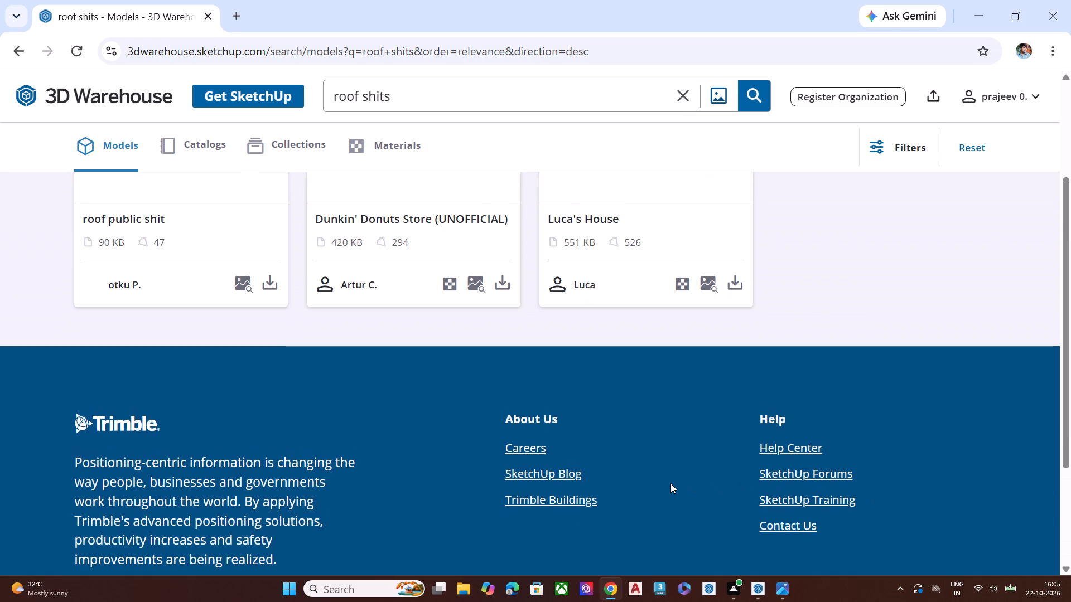
scroll(682, 477, "up", 3)
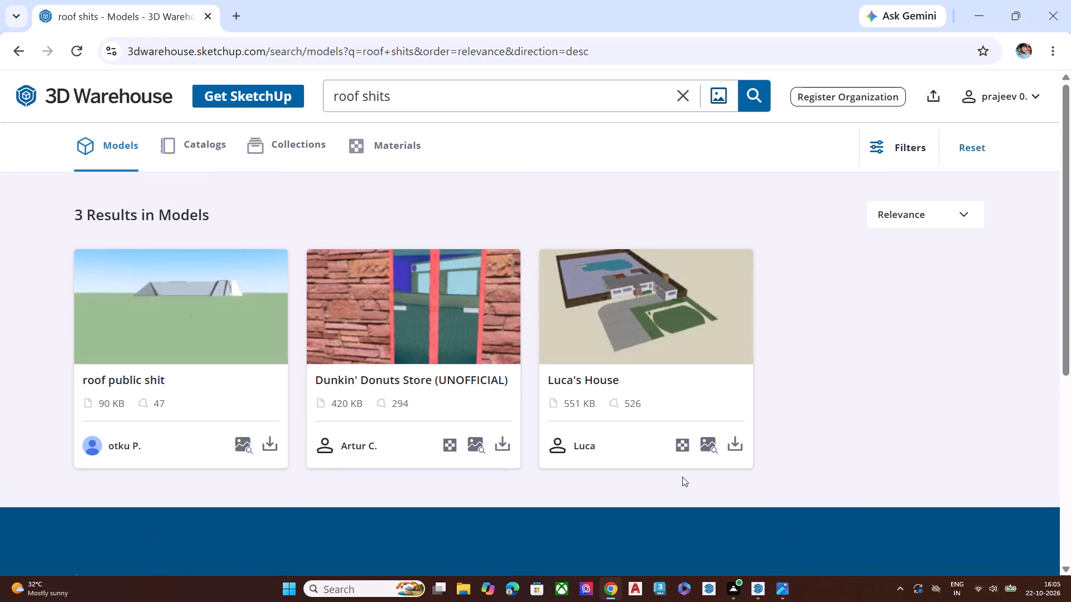
scroll(649, 497, "down", 3)
scroll(562, 452, "up", 5)
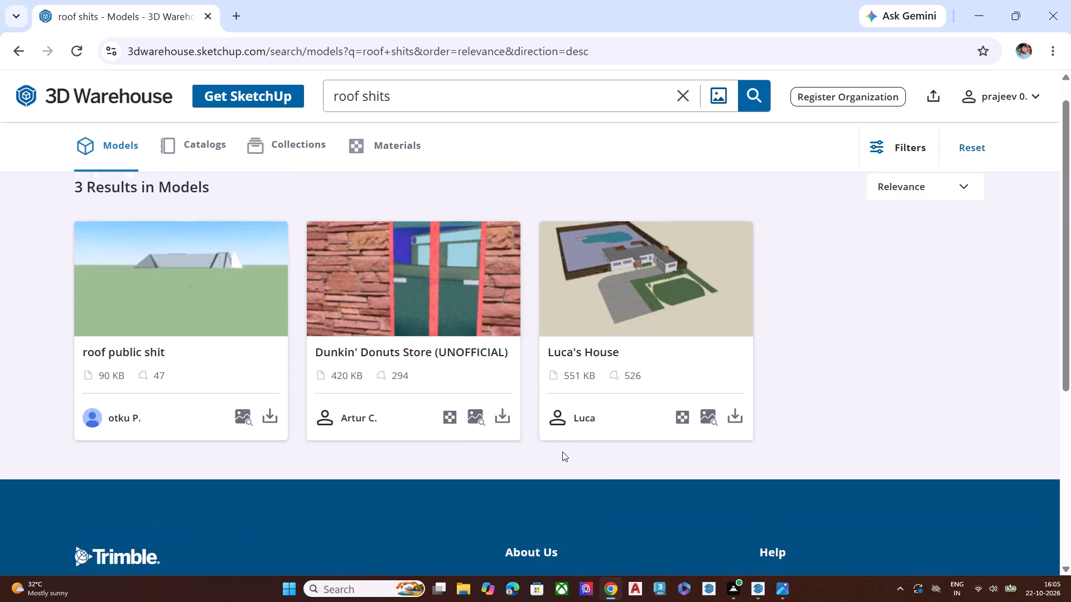
scroll(562, 452, "up", 2)
Search 3D Warehouse models for "roof sheets" and browse the results for a suitable sheet model.
left_click(679, 95)
left_click(620, 101)
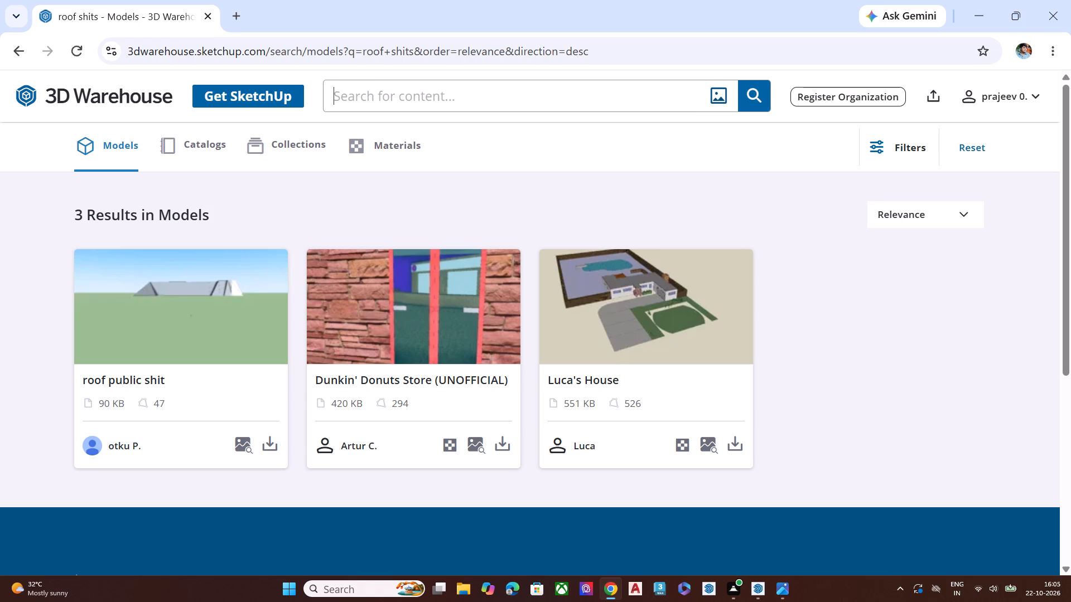
type("roof sheets")
key("Return")
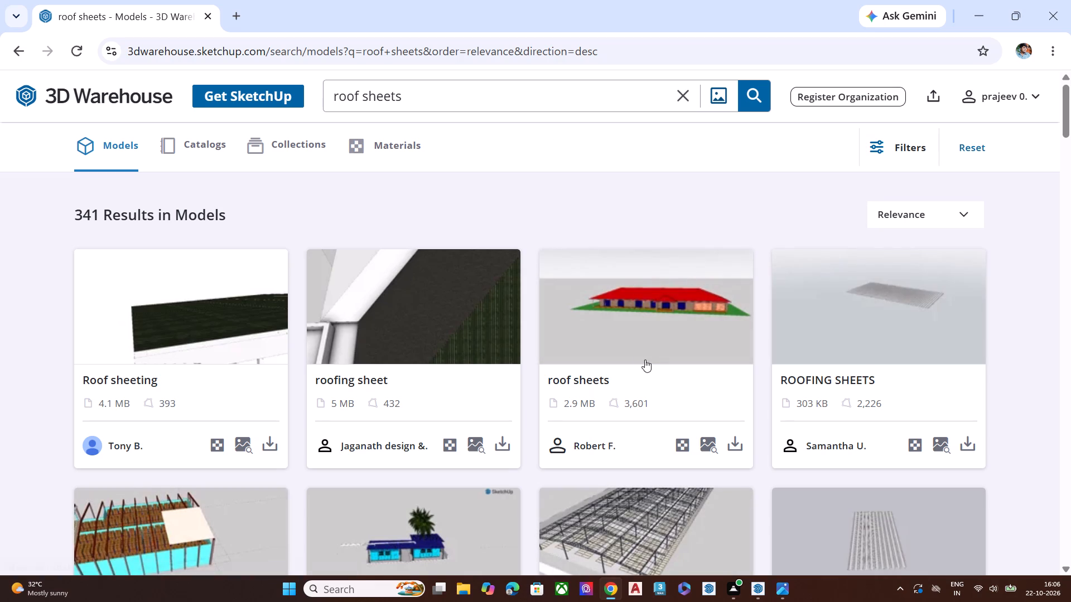
scroll(641, 343, "down", 6)
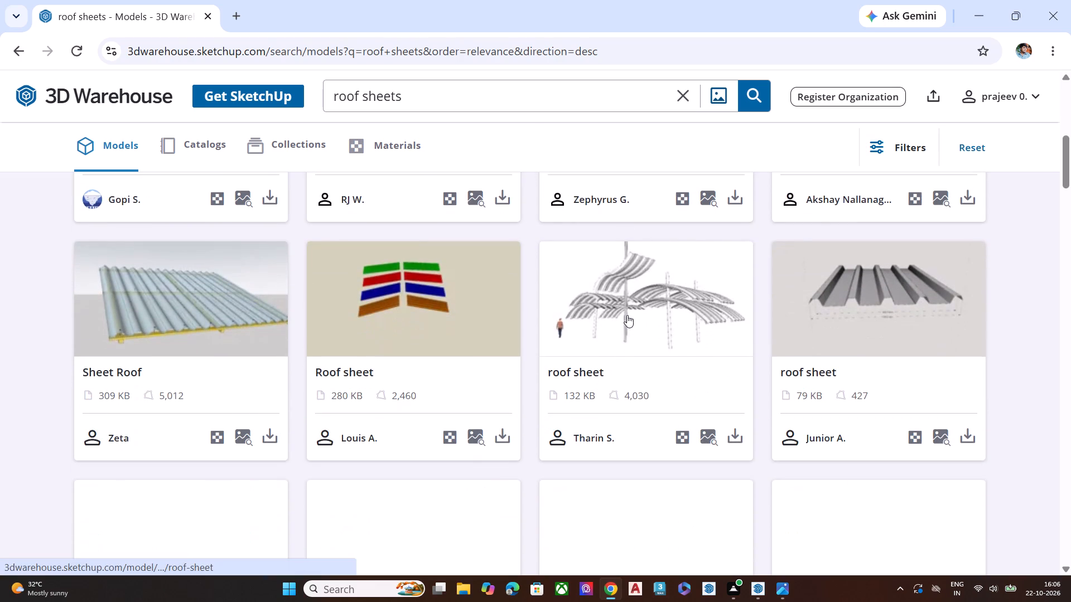
scroll(627, 315, "down", 3)
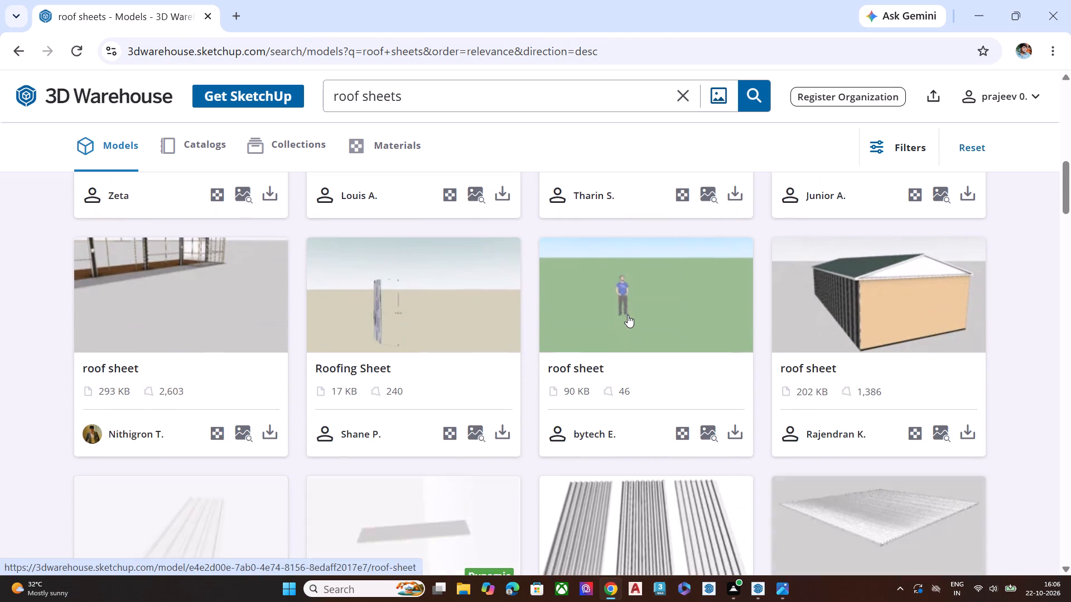
scroll(626, 318, "down", 9)
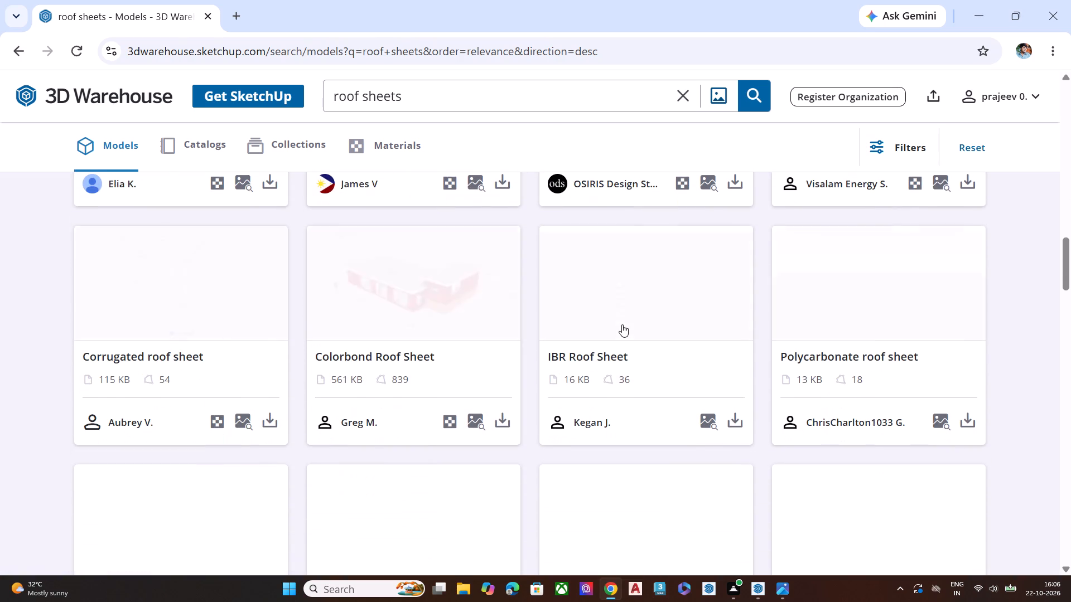
scroll(622, 324, "down", 2)
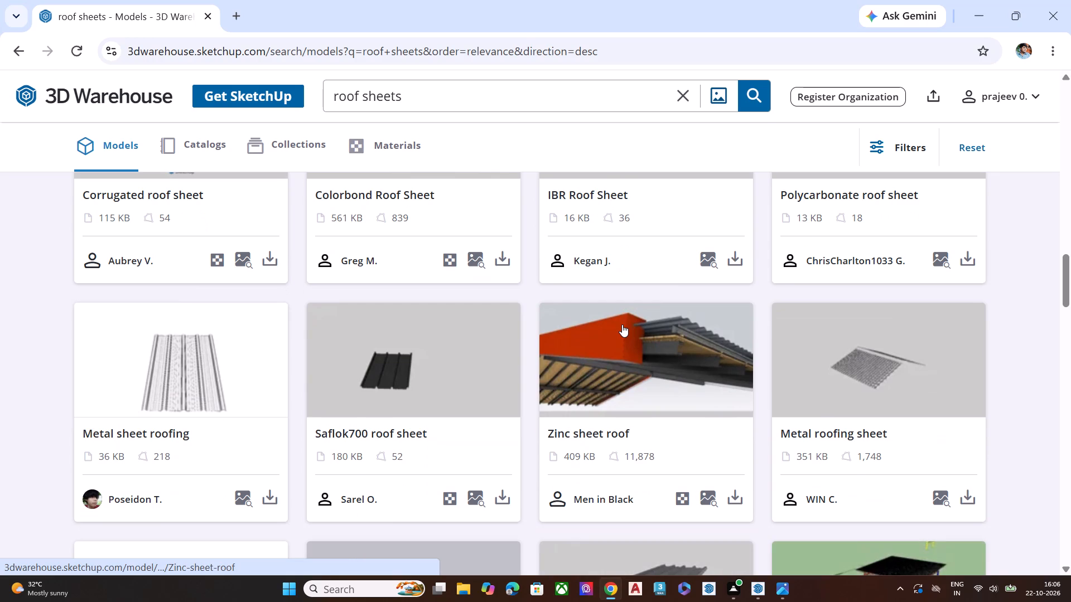
scroll(622, 324, "down", 4)
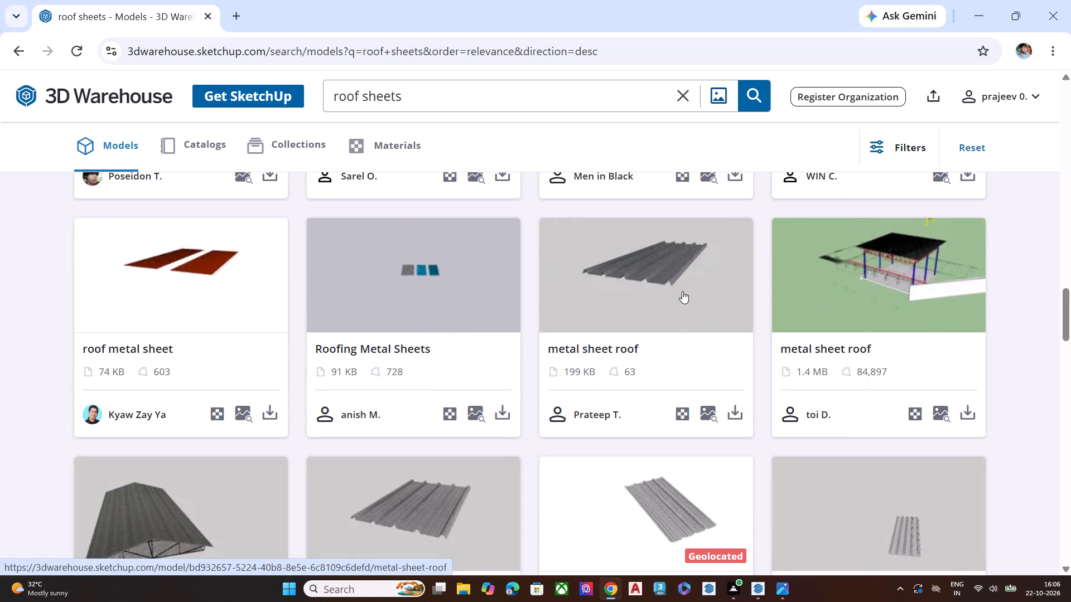
Search 3D Warehouse models for "elevation sheets", look through the results, and close the browser to return to the house model.
left_click(685, 94)
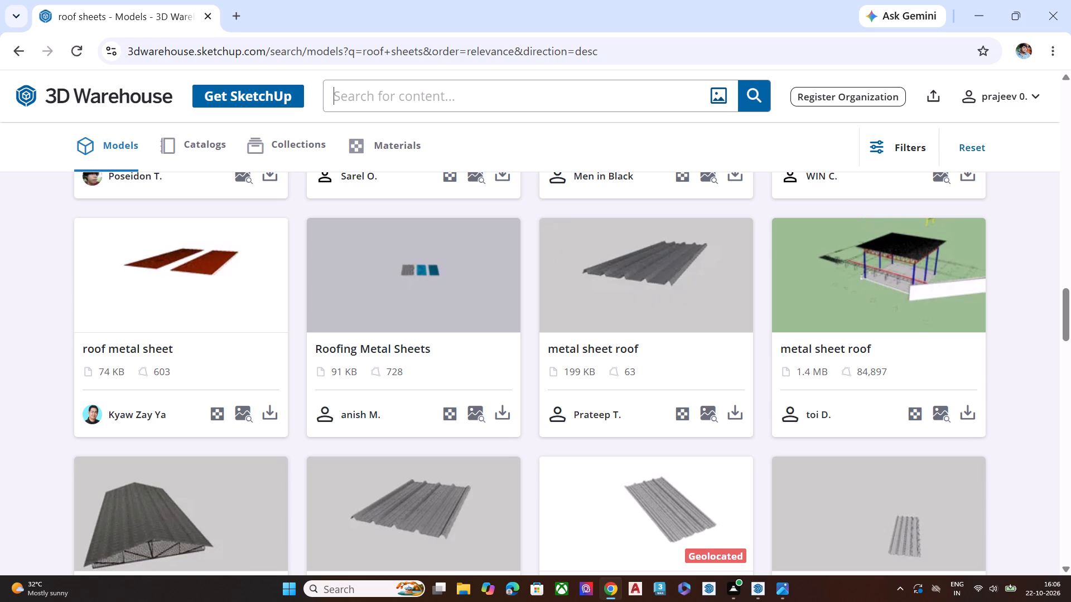
left_click(621, 101)
key("r")
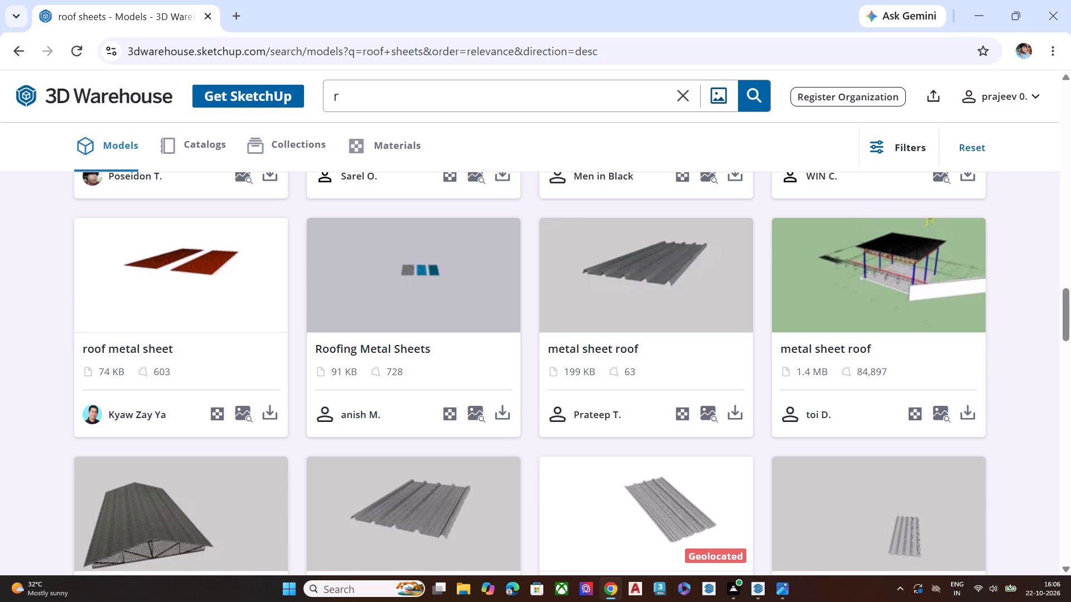
key("BackSpace")
key("BackSpace")
key("e")
type("levation sheets")
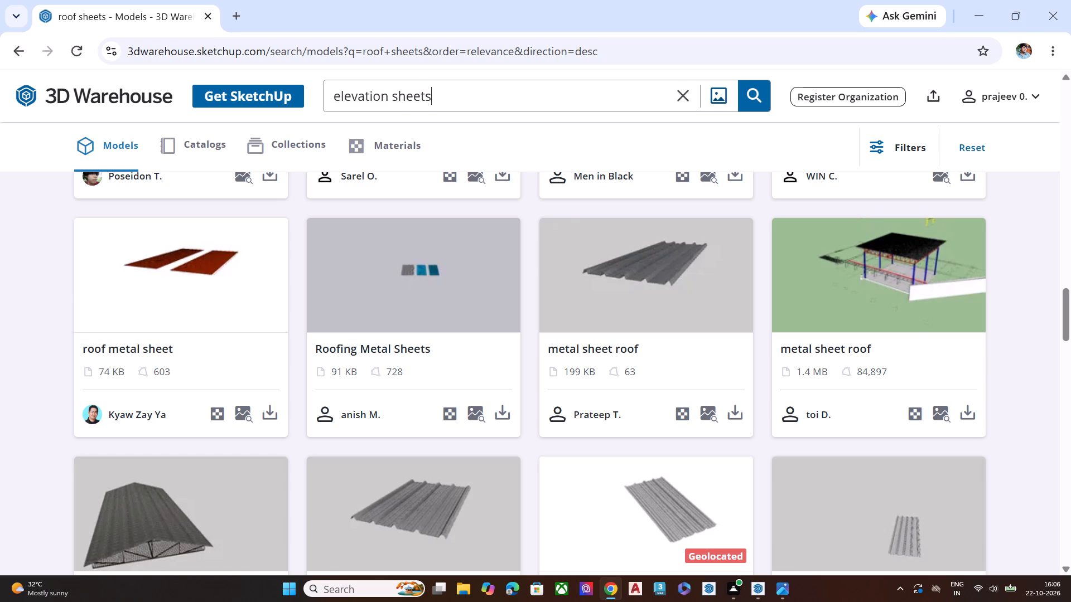
key("Return")
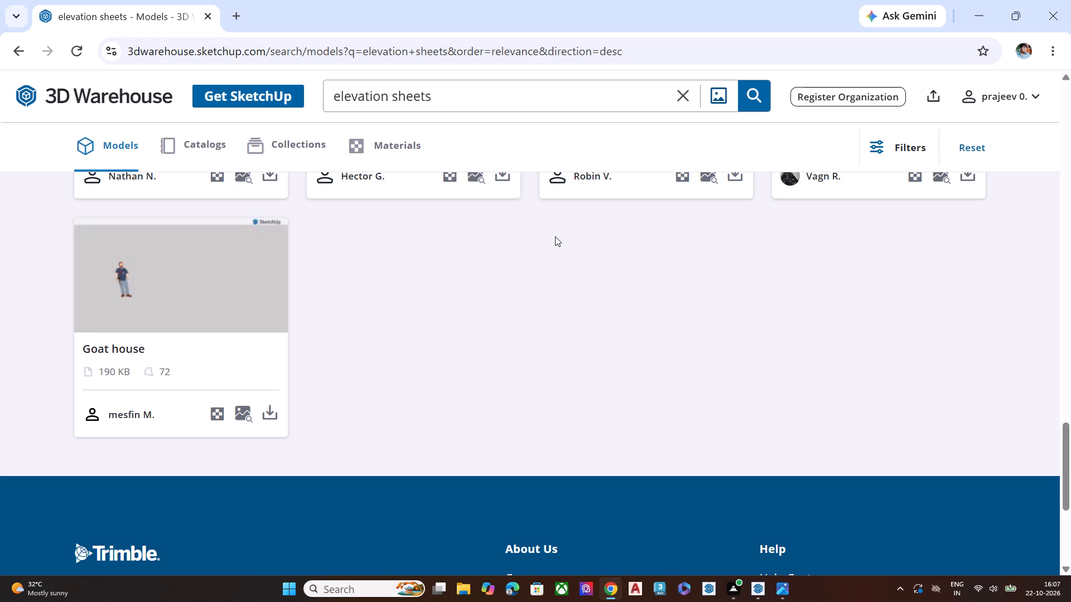
scroll(363, 261, "down", 1)
scroll(254, 313, "up", 2)
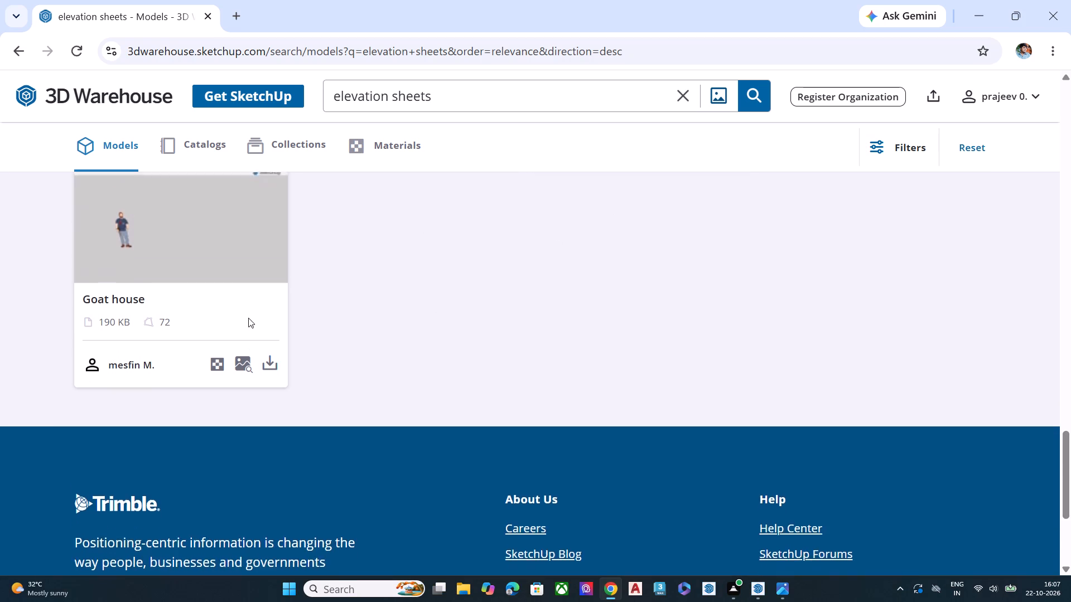
scroll(248, 318, "up", 4)
scroll(691, 339, "up", 1)
scroll(694, 339, "down", 2)
scroll(737, 341, "up", 4)
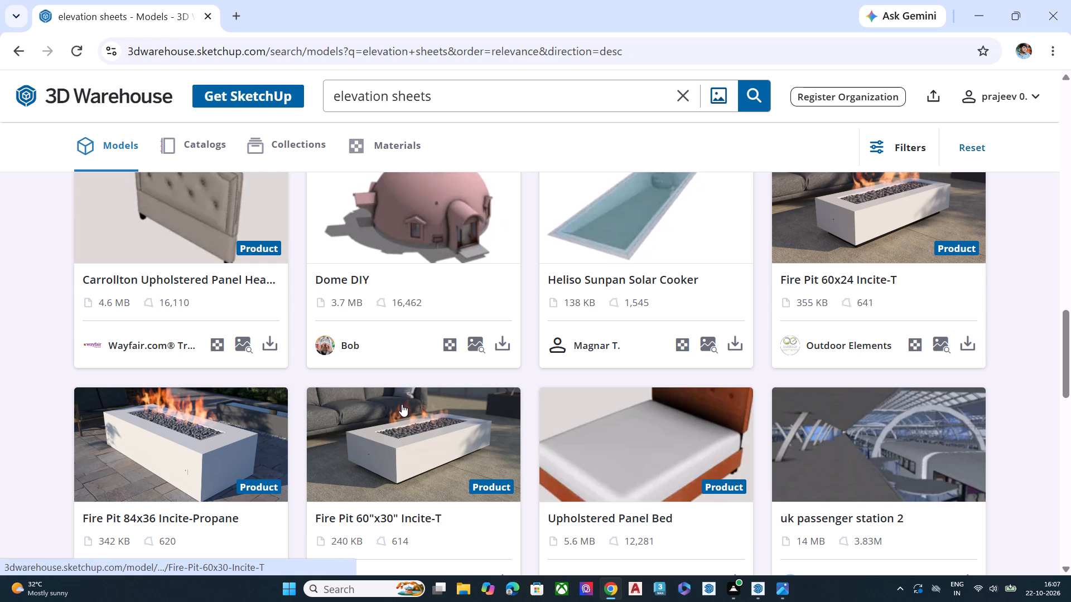
scroll(591, 383, "up", 4)
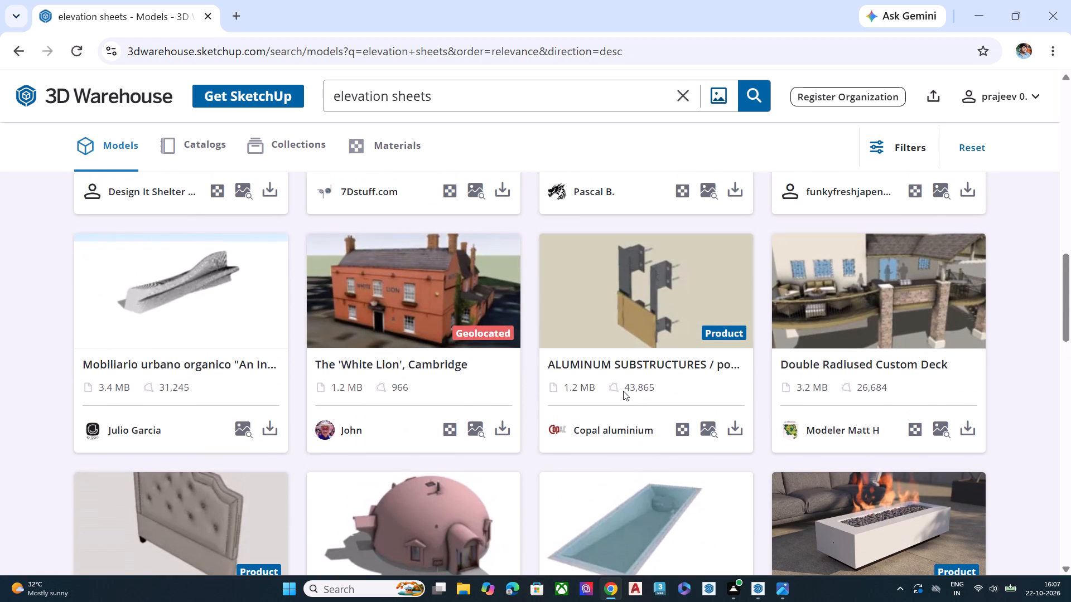
scroll(623, 391, "up", 4)
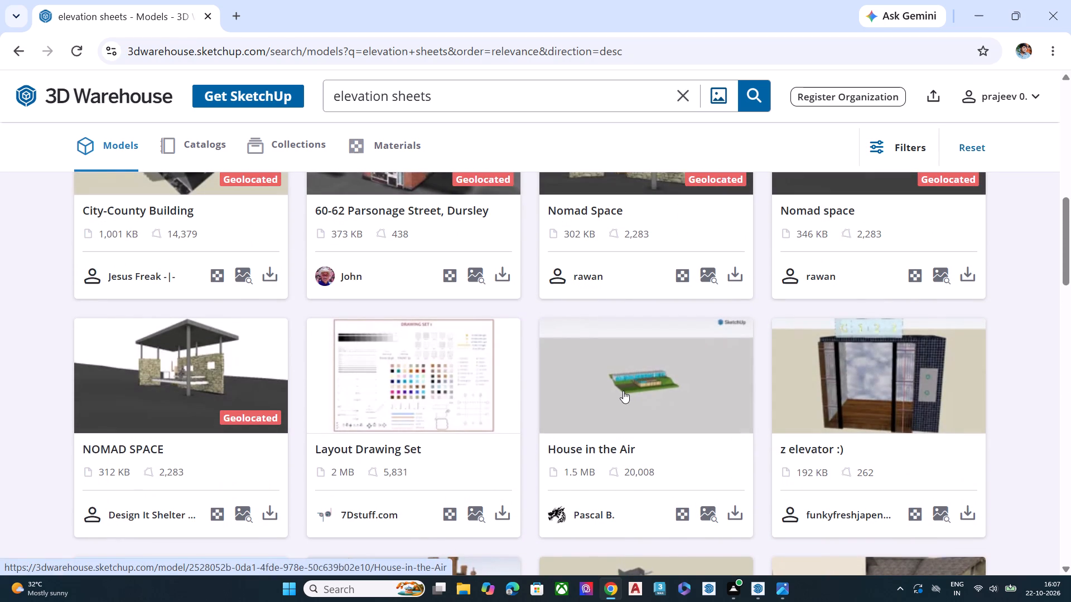
scroll(491, 386, "up", 5)
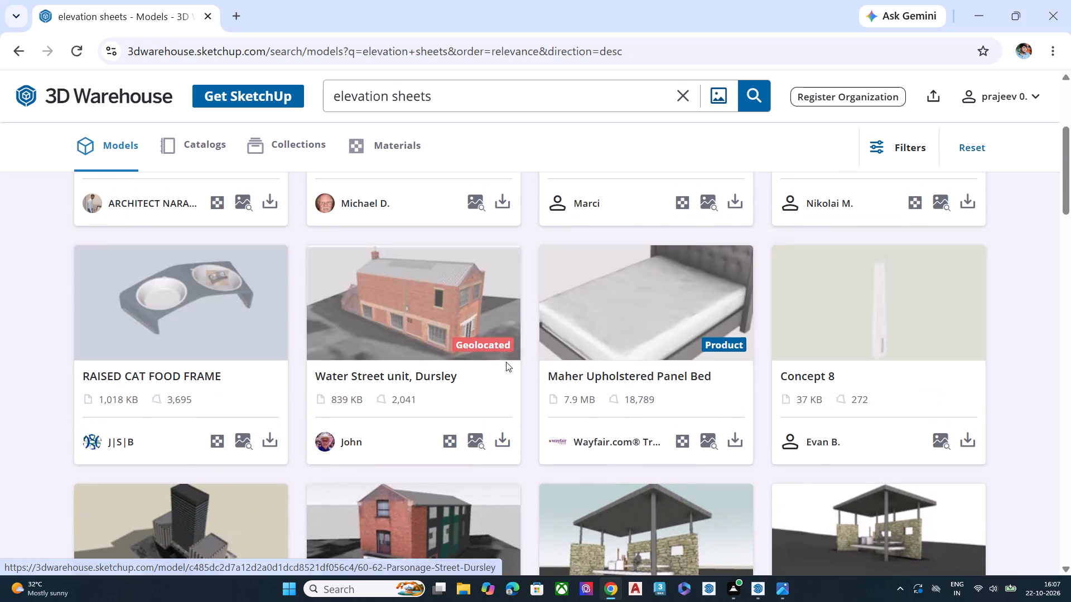
scroll(492, 371, "up", 5)
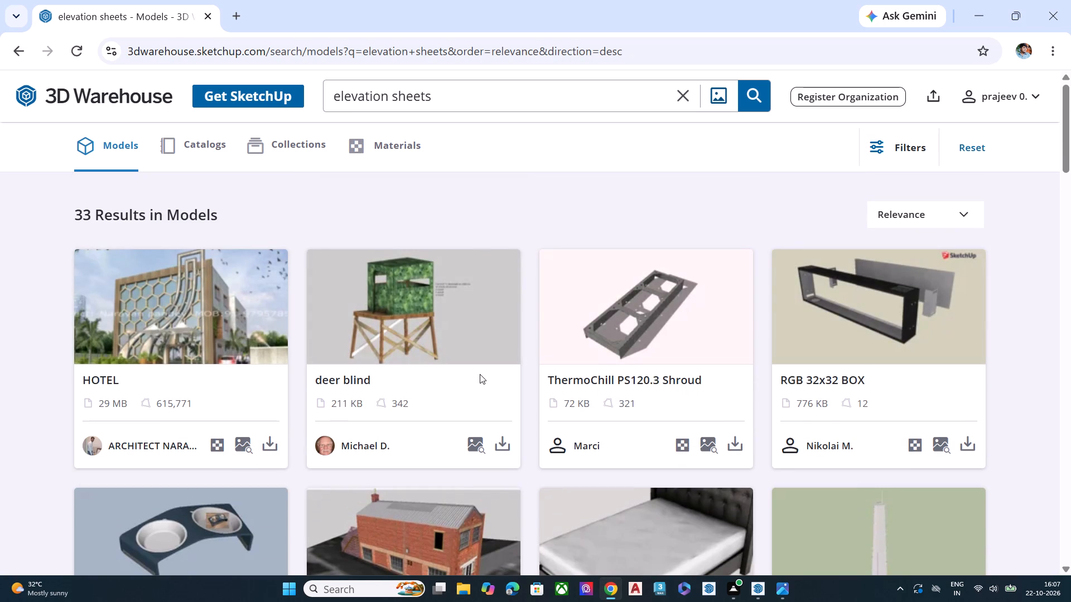
scroll(511, 319, "up", 5)
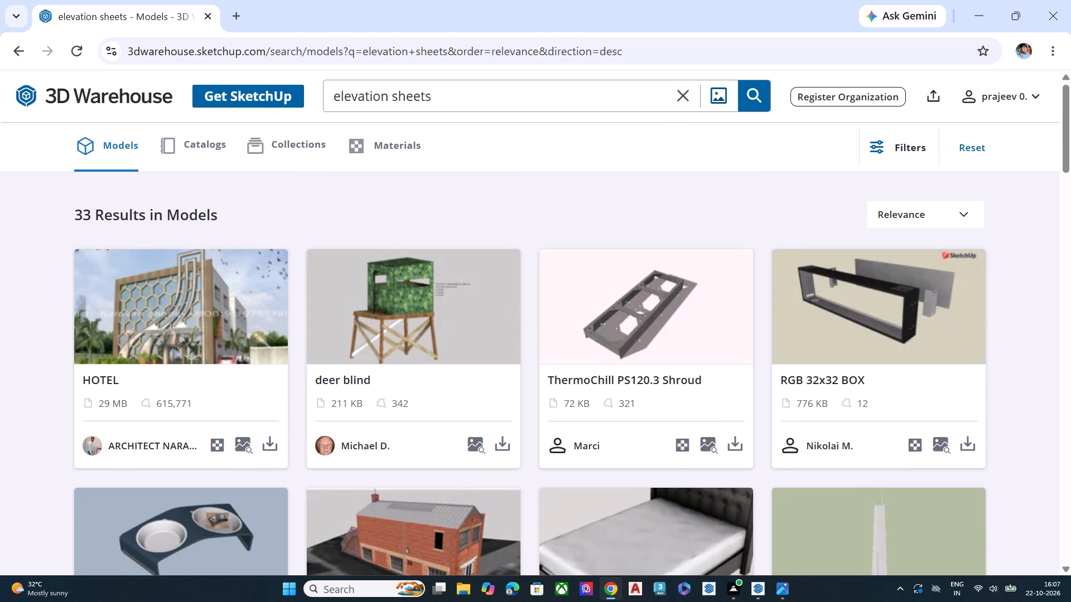
left_click(678, 105)
left_click(1048, 10)
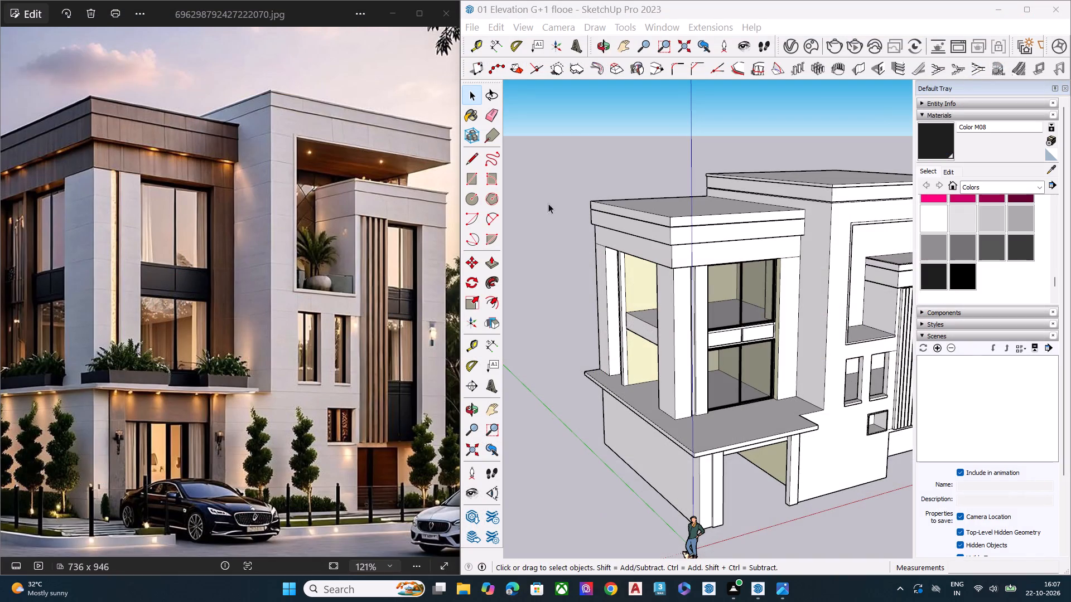
Look through the scene materials in the V-Ray Asset Editor and load Lily_Light as the active paint material.
scroll(544, 274, "down", 5)
scroll(701, 402, "up", 6)
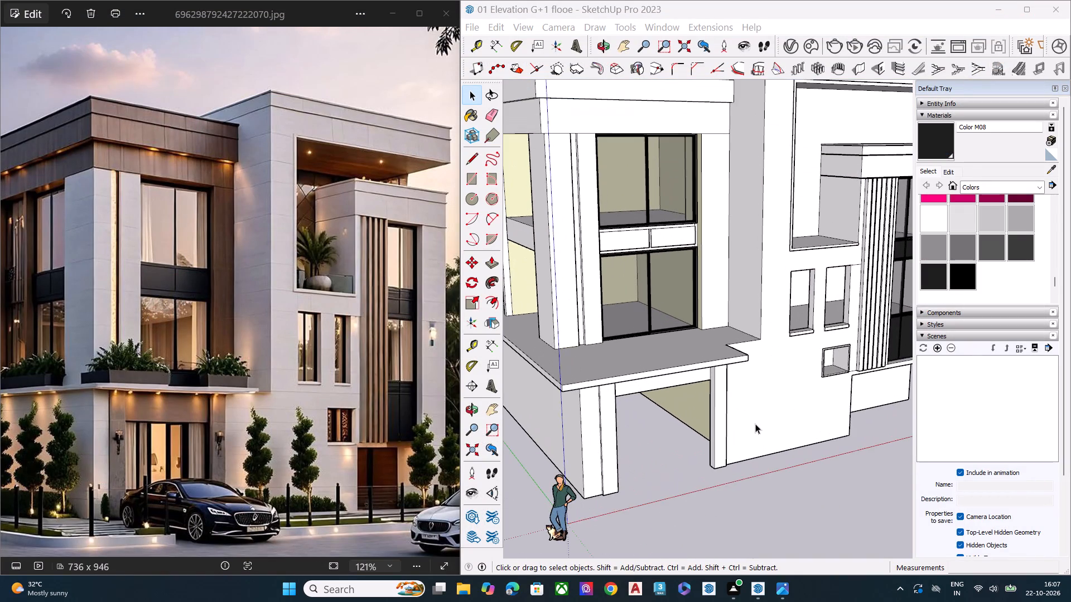
middle_click_drag(755, 423, 429, 377)
middle_click_drag(664, 351, 910, 289)
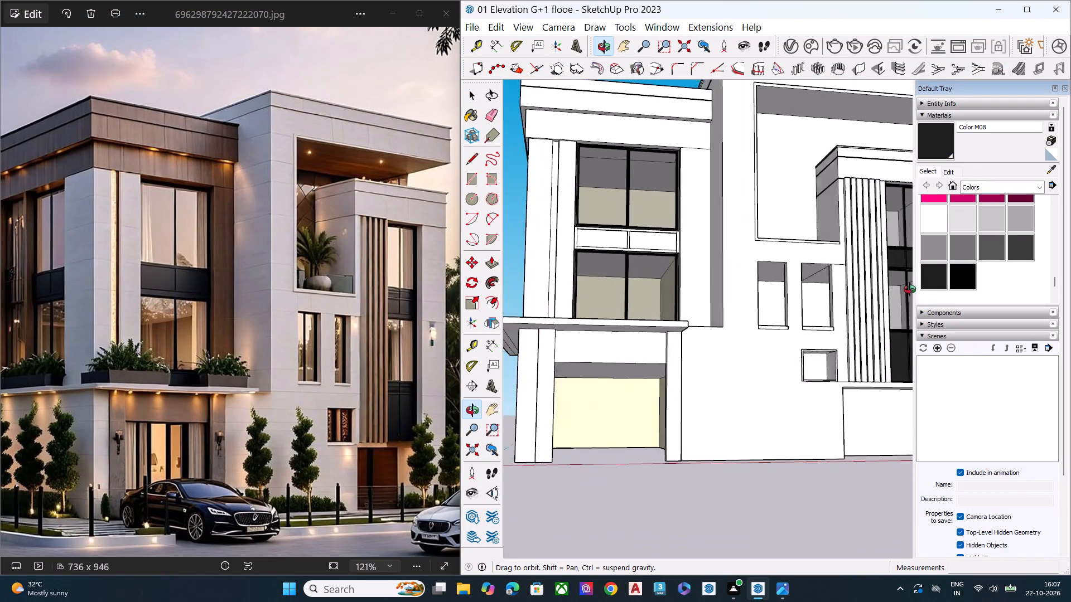
middle_click_drag(910, 289, 842, 390)
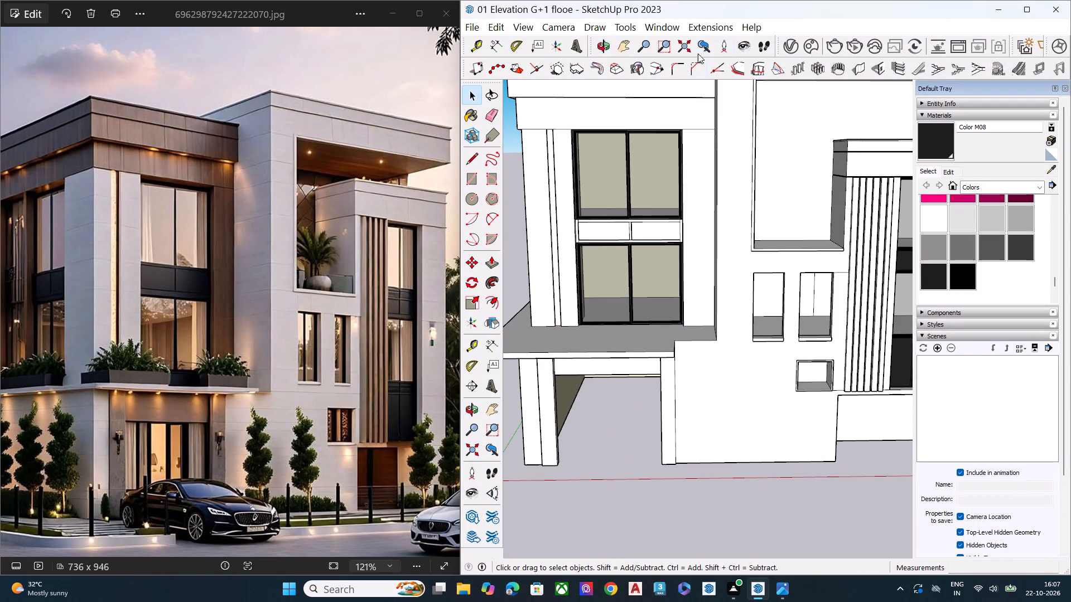
left_click(794, 43)
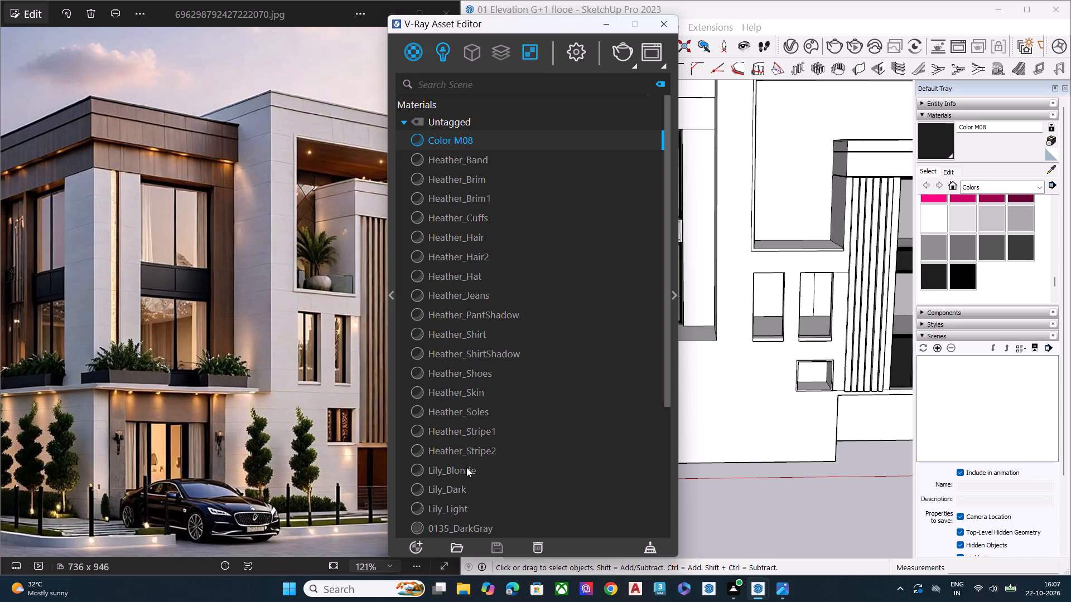
left_click(470, 494)
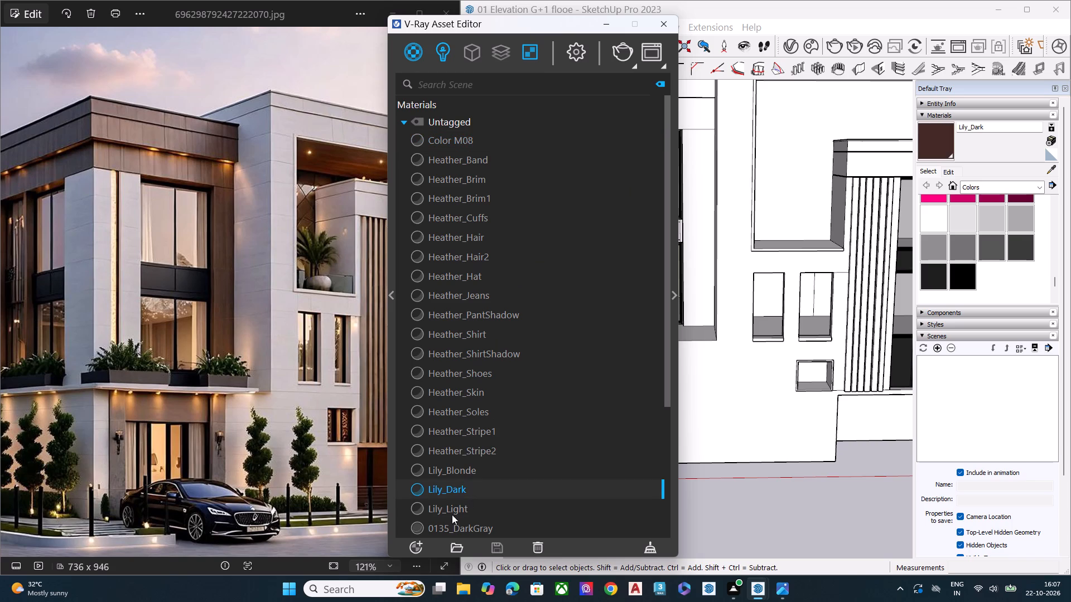
left_click(452, 514)
scroll(499, 351, "down", 3)
left_click(463, 382)
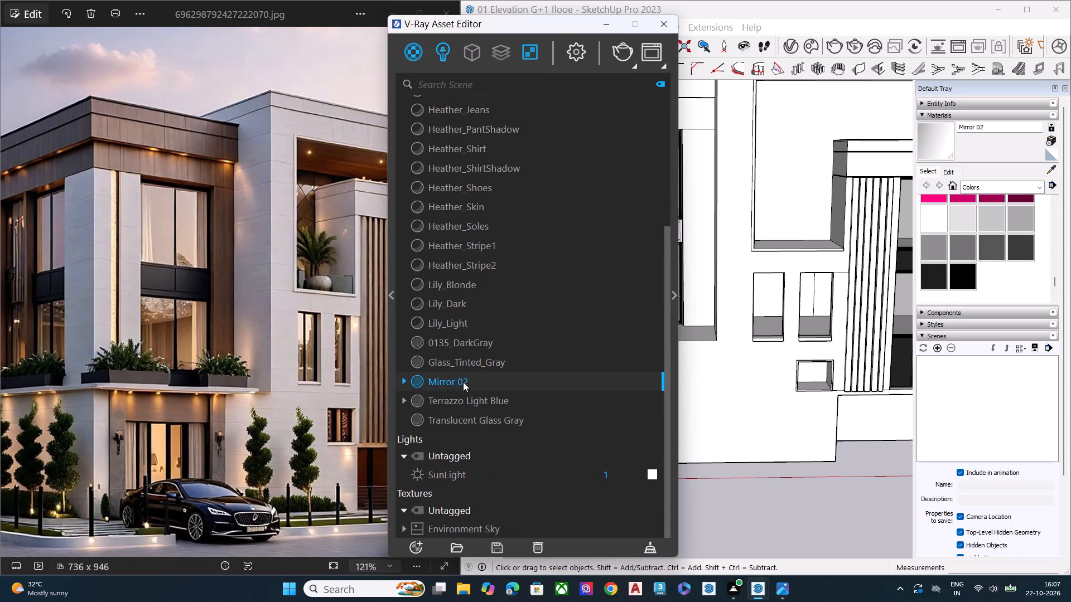
left_click(467, 404)
left_click(474, 415)
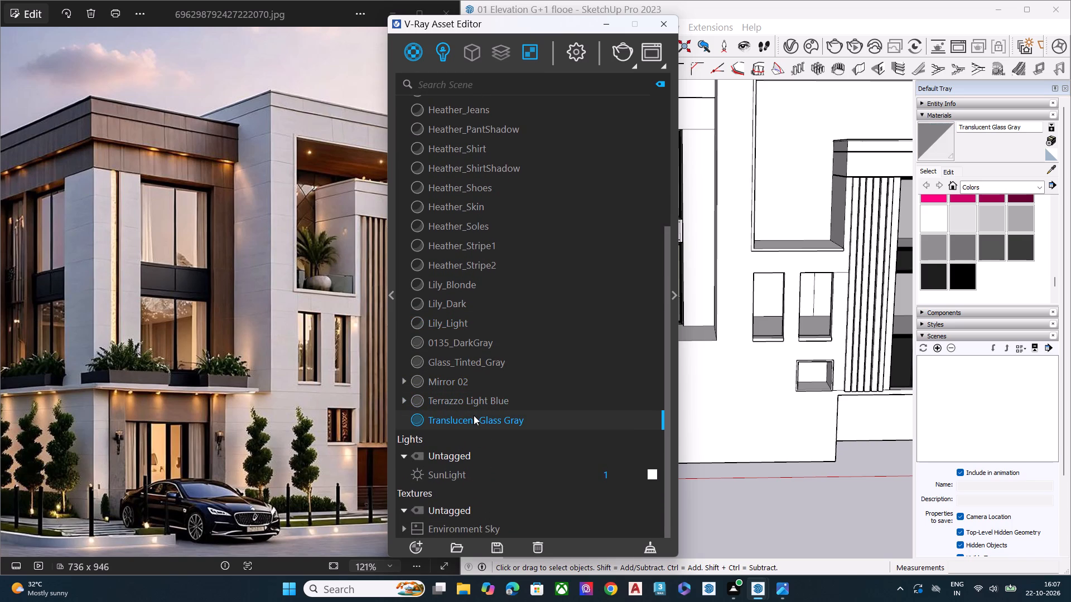
left_click(443, 382)
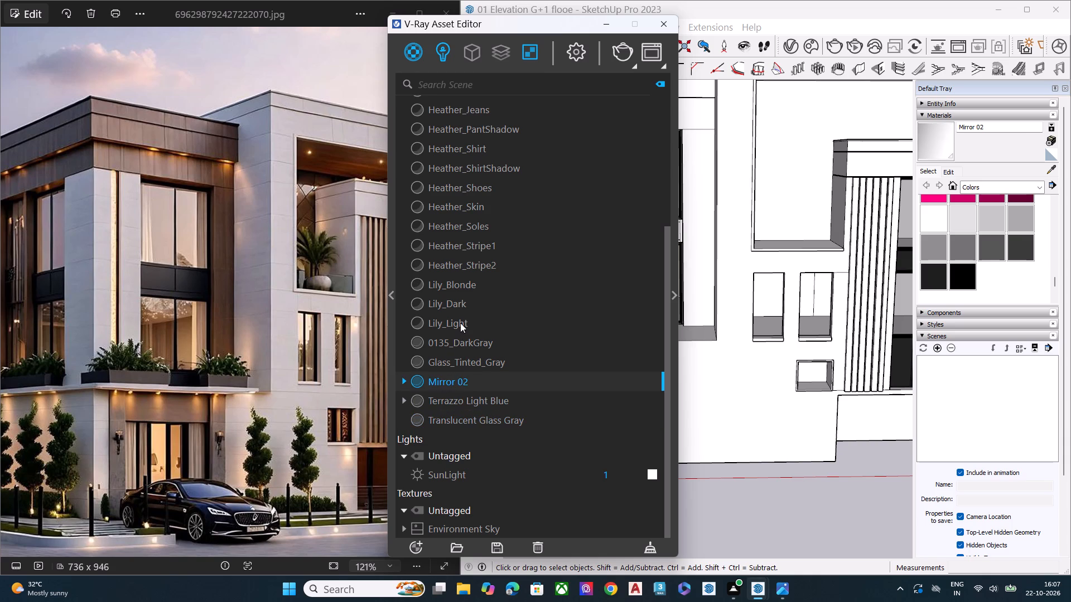
left_click(460, 323)
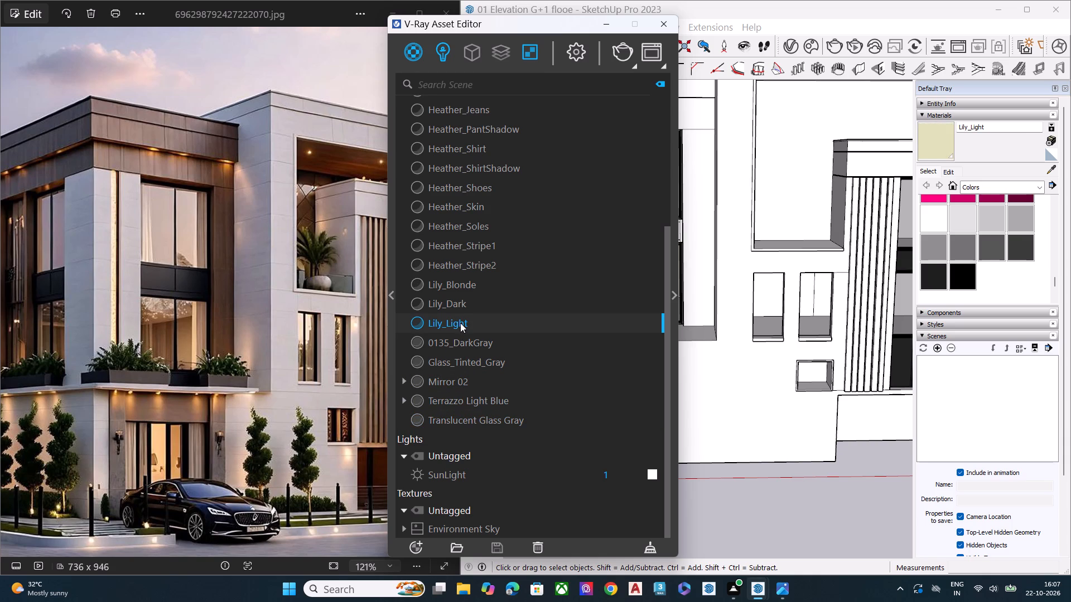
left_click(442, 326)
left_click(457, 283)
left_click(456, 321)
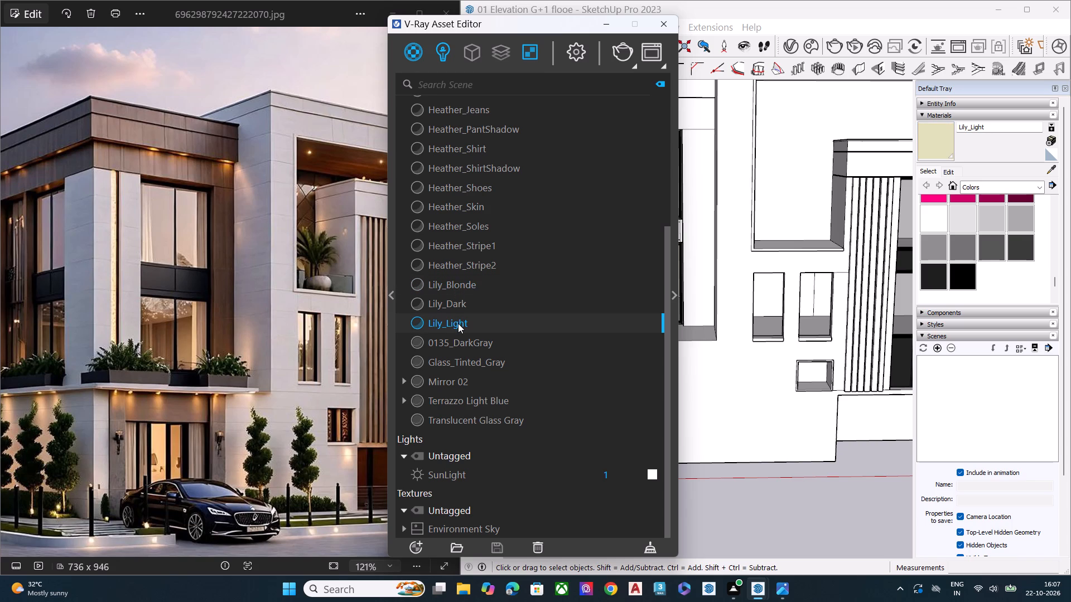
left_click(458, 323)
left_click(929, 142)
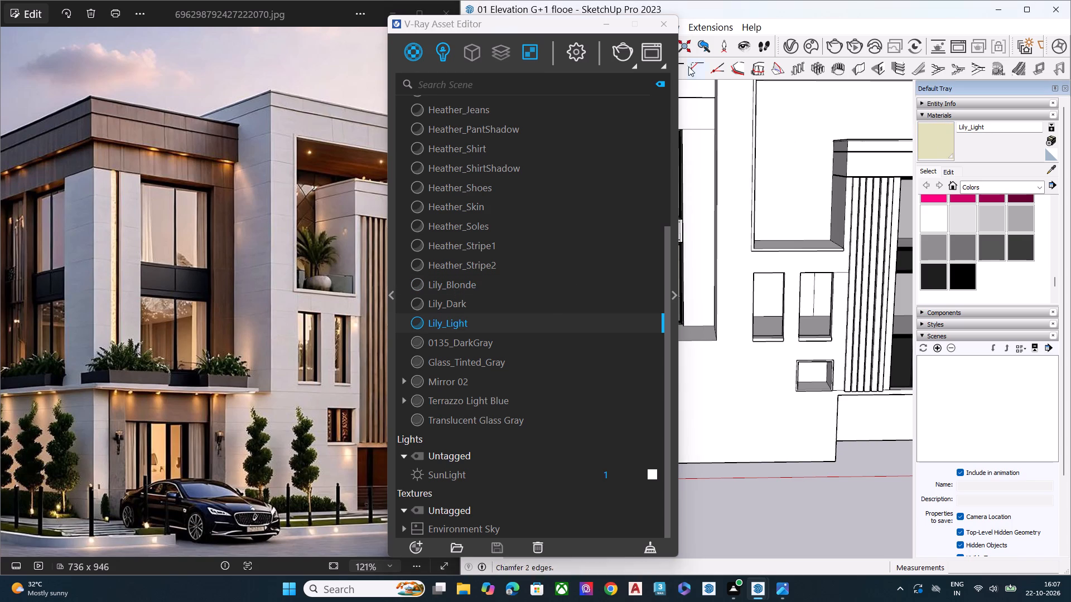
left_click(664, 26)
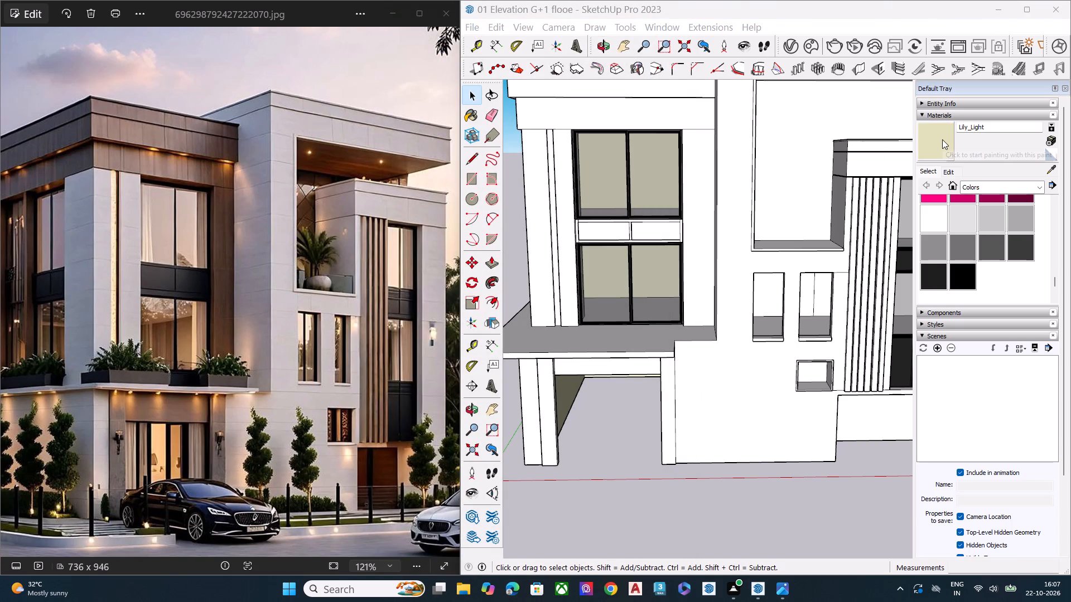
left_click(933, 138)
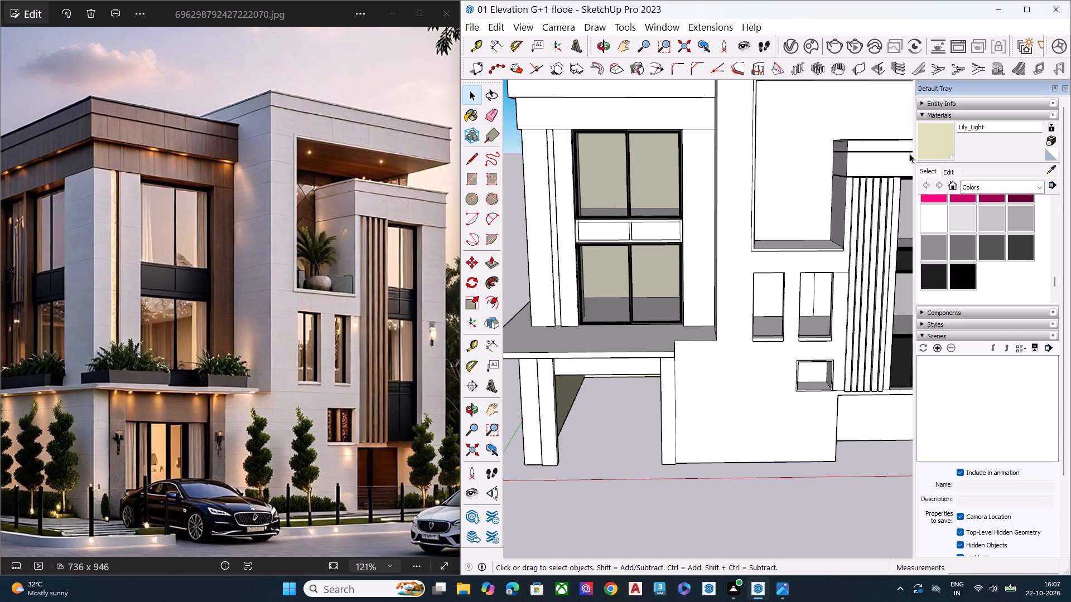
left_click(947, 140)
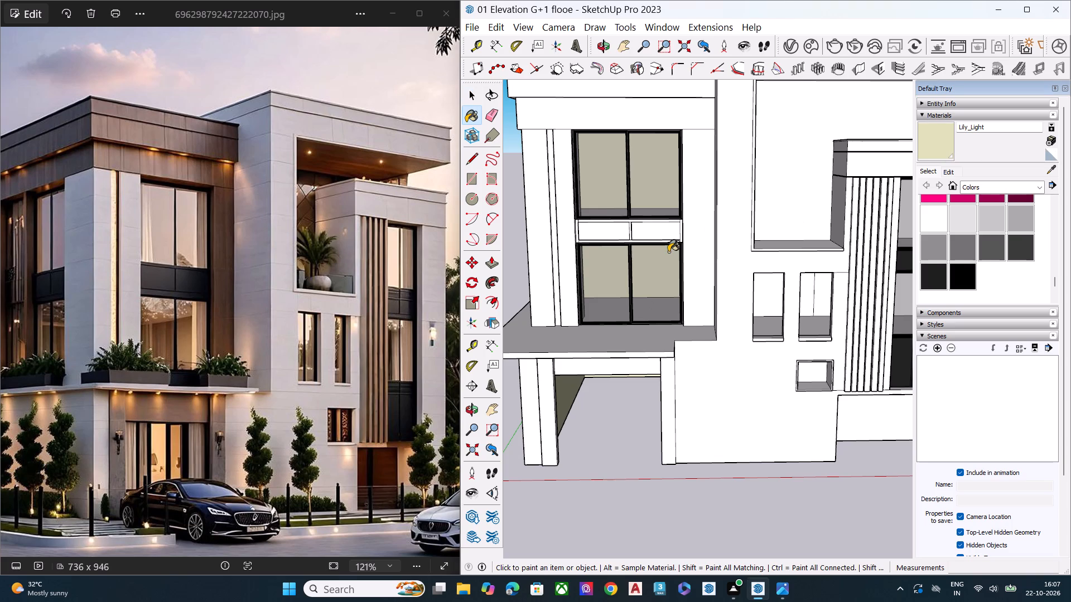
Paint the interior wall faces seen through the two tall narrow windows beside the vertical fins with Lily_Light.
scroll(614, 262, "down", 3)
middle_click_drag(682, 263, 812, 177)
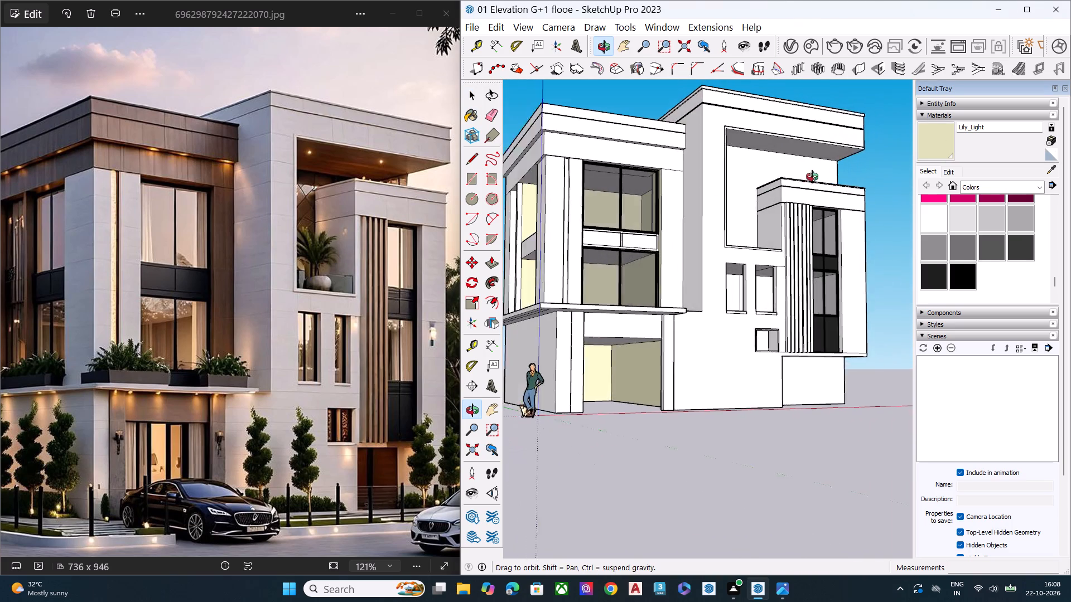
middle_click_drag(812, 177, 666, 237)
scroll(727, 274, "up", 8)
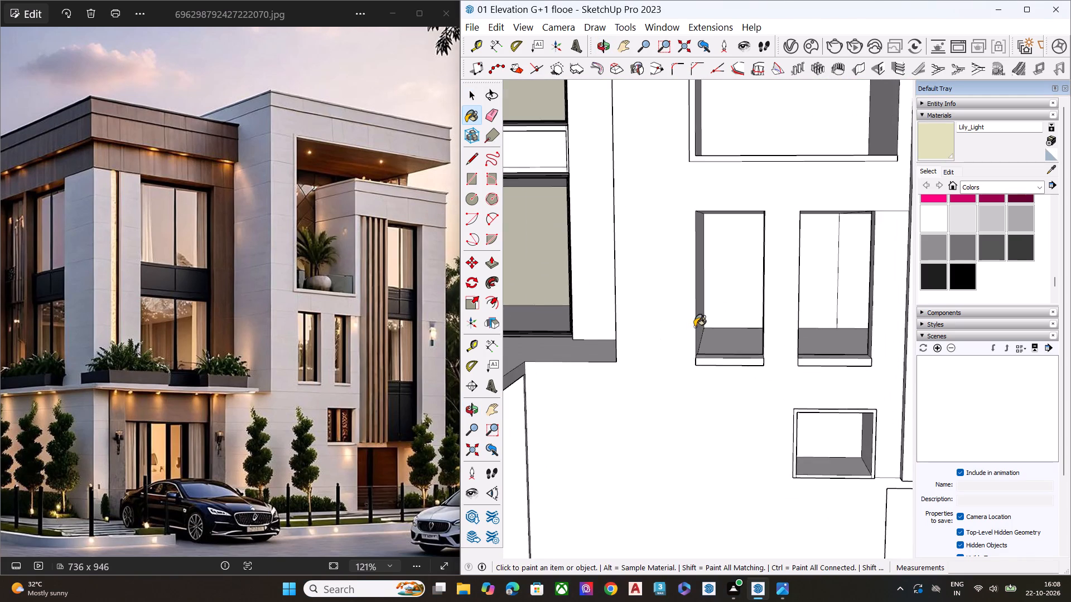
scroll(694, 327, "up", 1)
middle_click_drag(696, 303, 571, 280)
scroll(632, 273, "up", 2)
scroll(716, 283, "down", 2)
scroll(716, 283, "up", 3)
left_click(706, 290)
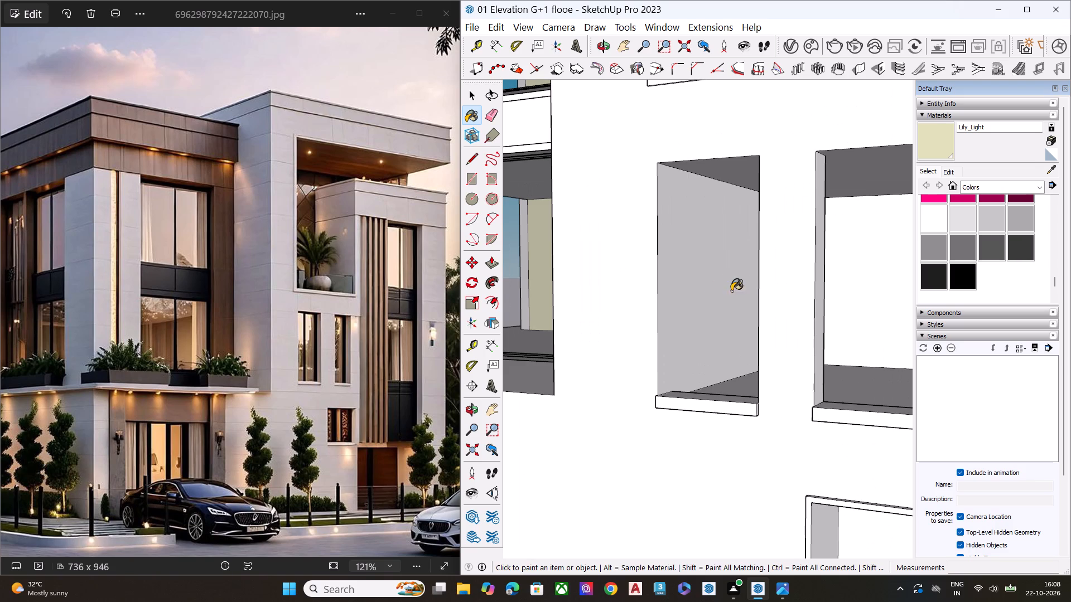
middle_click_drag(766, 281, 941, 253)
left_click(795, 276)
scroll(745, 288, "down", 8)
middle_click_drag(809, 298, 979, 273)
scroll(791, 288, "up", 4)
scroll(762, 292, "down", 1)
scroll(762, 293, "up", 4)
left_click(759, 299)
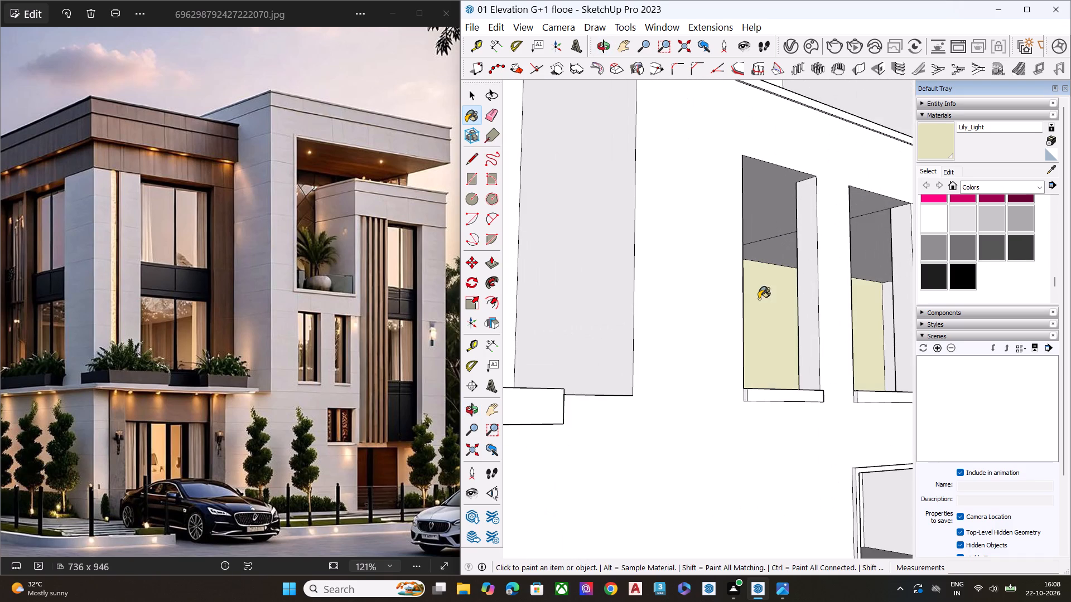
Check both narrow window openings and paint the remaining interior wall face behind the window nearer the fins with Lily_Light.
middle_click_drag(814, 300, 587, 353)
scroll(566, 341, "up", 1)
scroll(677, 261, "down", 8)
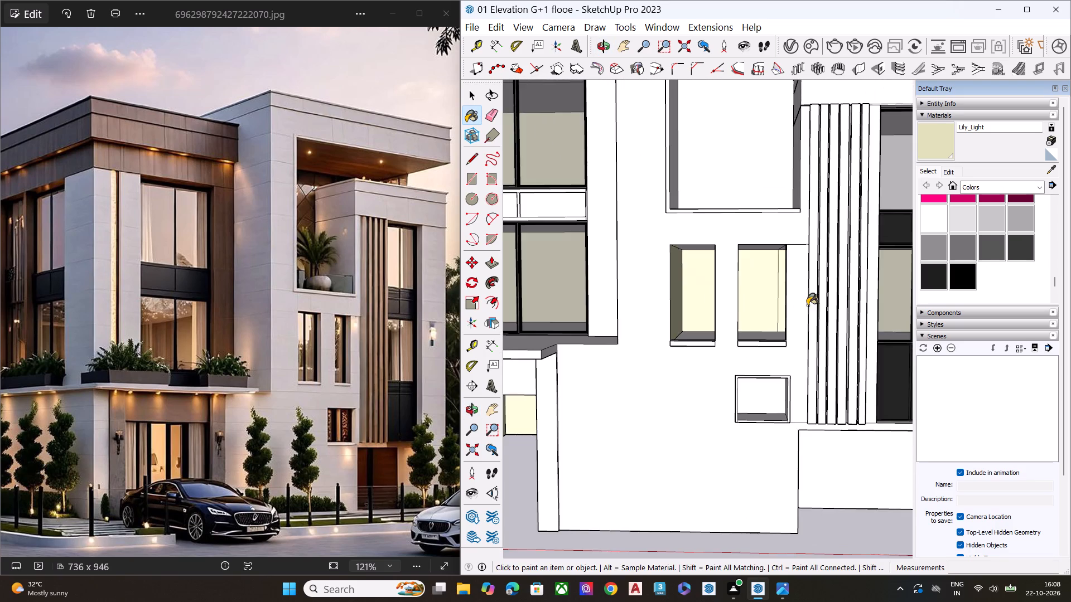
middle_click_drag(807, 305, 1005, 256)
scroll(730, 324, "up", 1)
middle_click_drag(760, 321, 838, 313)
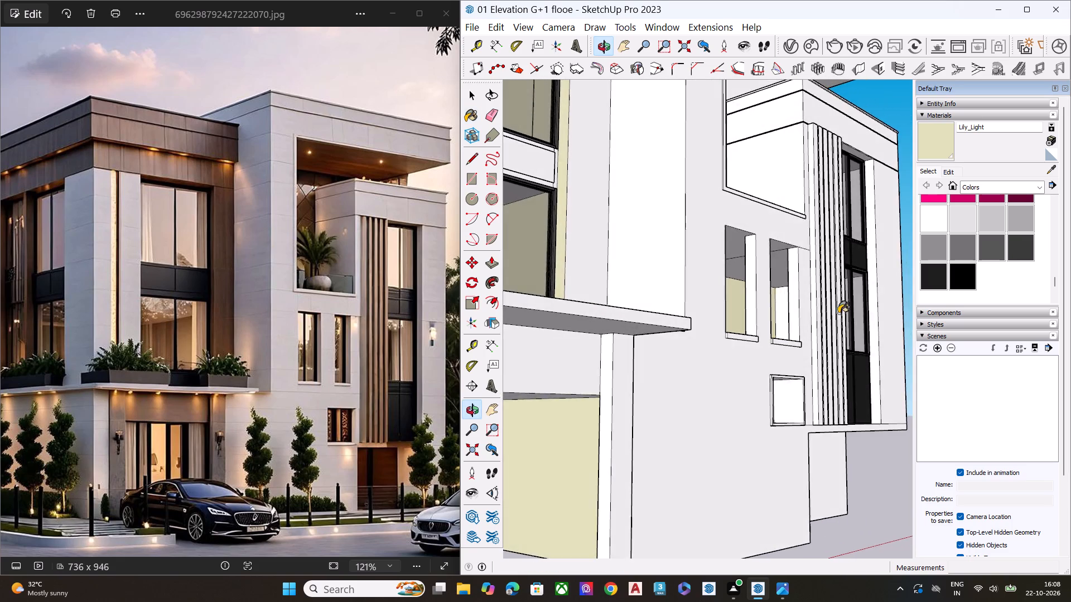
scroll(761, 298, "up", 12)
left_click(811, 307)
scroll(821, 336, "down", 4)
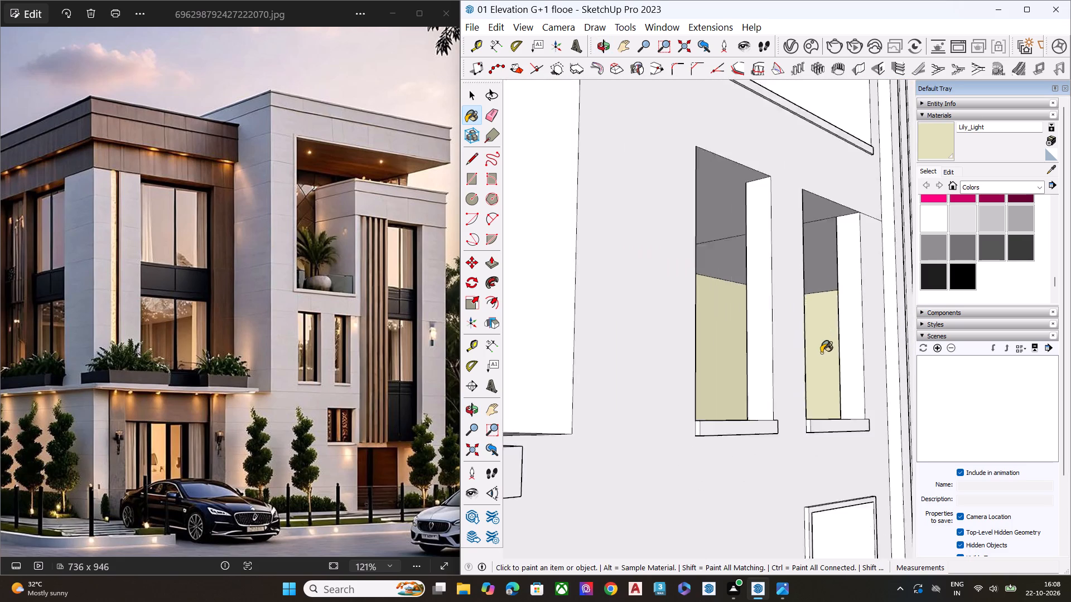
Erase the stray edges dividing the interior surfaces behind the two tall narrow windows beside the vertical fins.
scroll(821, 353, "down", 2)
middle_click_drag(821, 355, 758, 301)
scroll(793, 268, "up", 9)
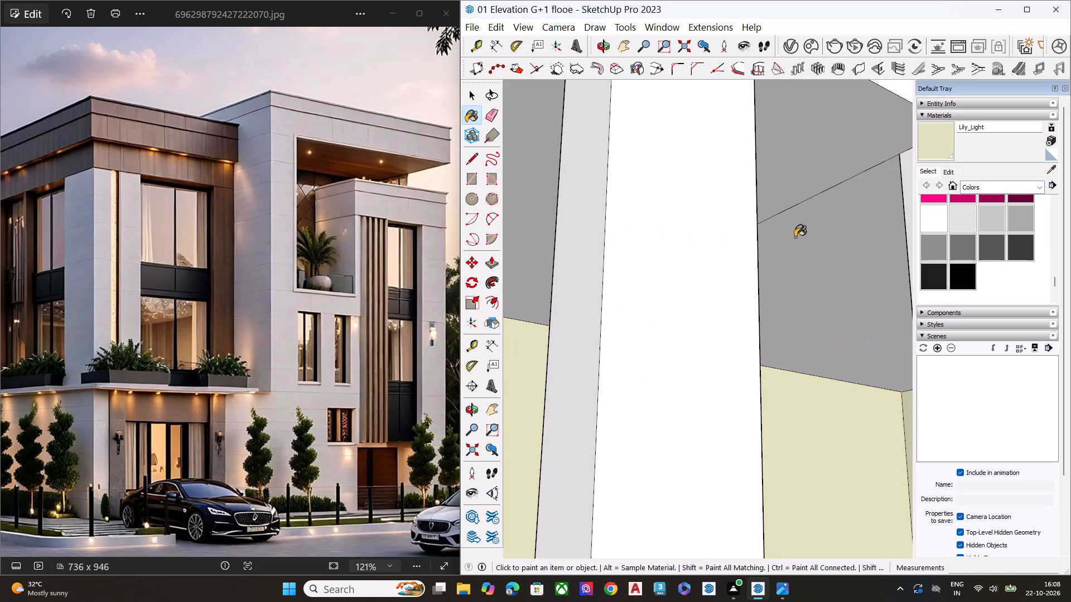
key("space")
key("e")
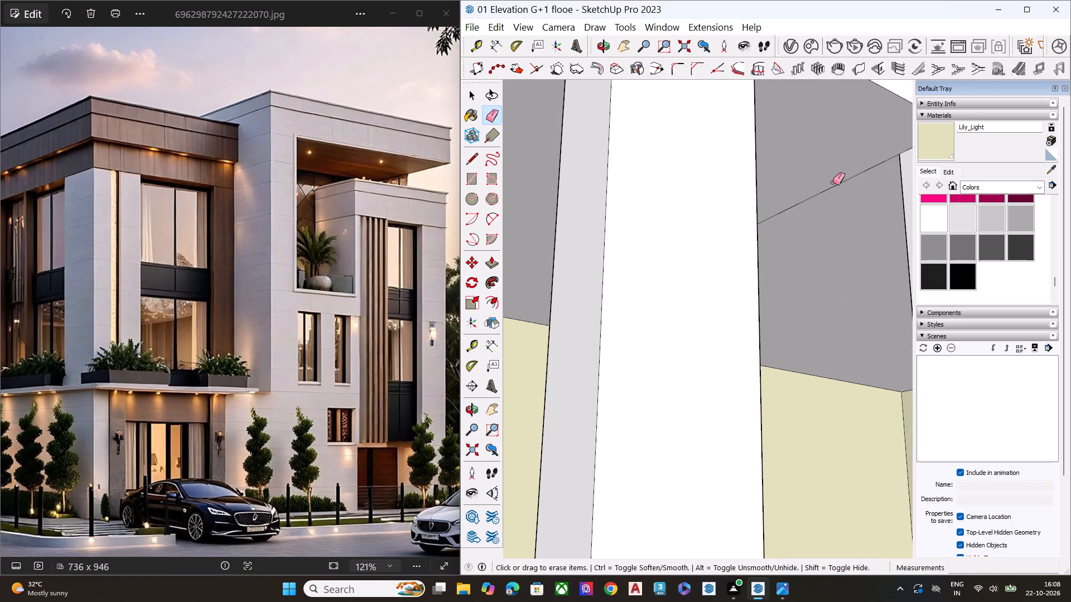
left_click(837, 184)
scroll(833, 185, "down", 4)
scroll(832, 186, "up", 1)
scroll(829, 190, "down", 5)
middle_click_drag(824, 196, 800, 211)
scroll(740, 247, "up", 4)
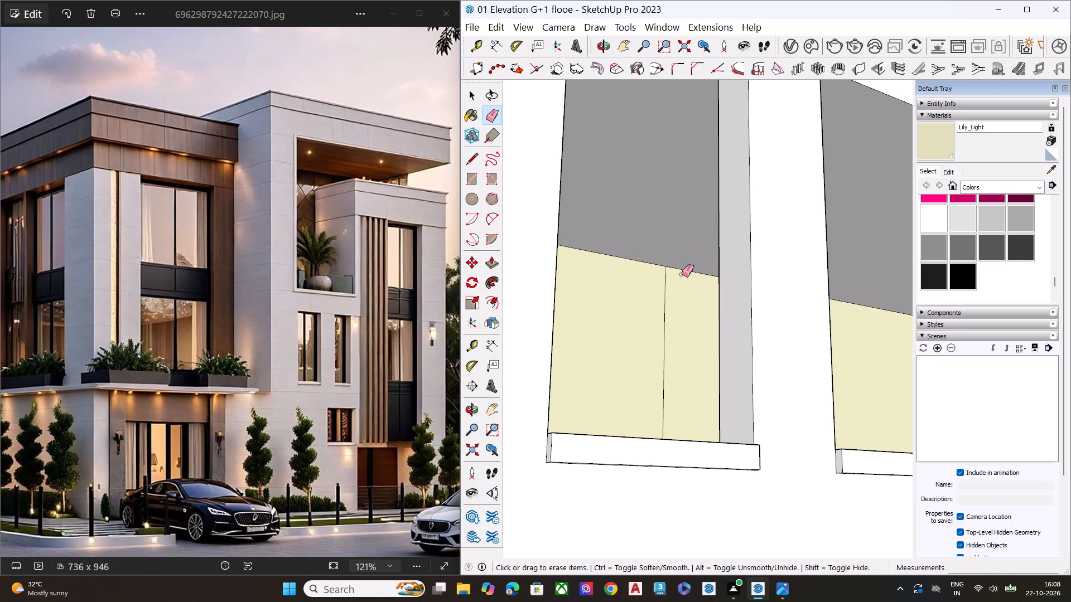
left_click(662, 285)
key("space")
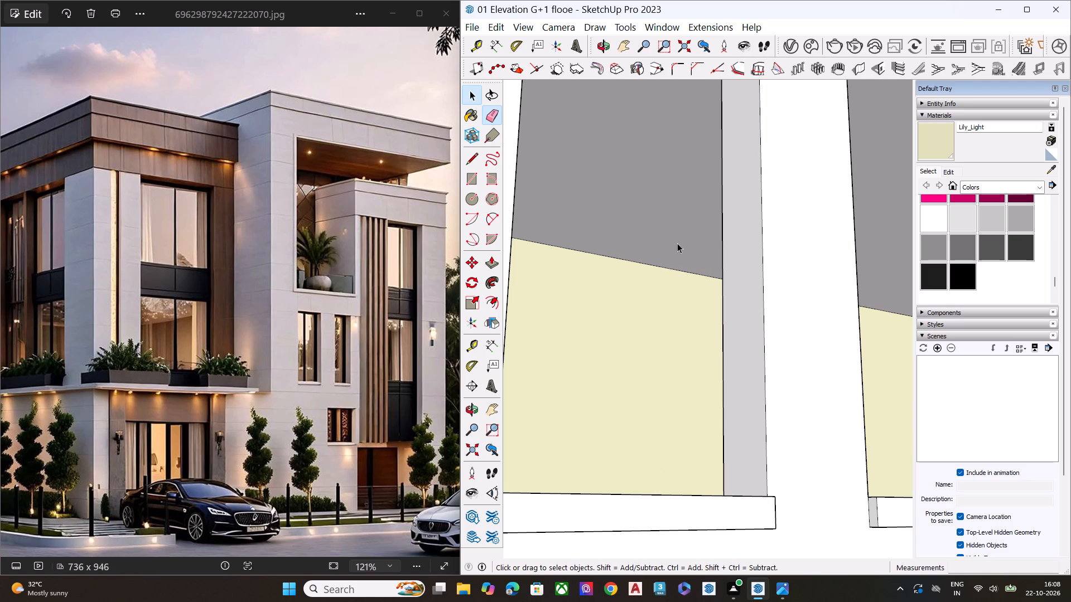
Paint the interior back wall and one side face seen through the small square window with Lily_Light.
scroll(689, 229, "down", 7)
middle_click_drag(802, 214, 795, 312)
key("space")
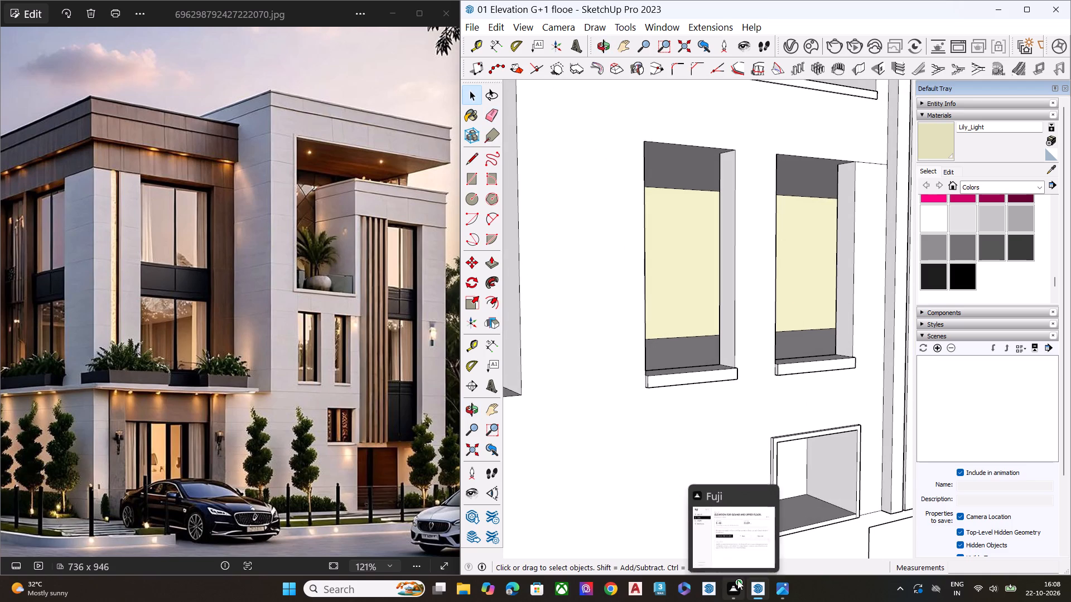
scroll(801, 105, "down", 6)
key("space")
middle_click_drag(812, 178, 679, 143)
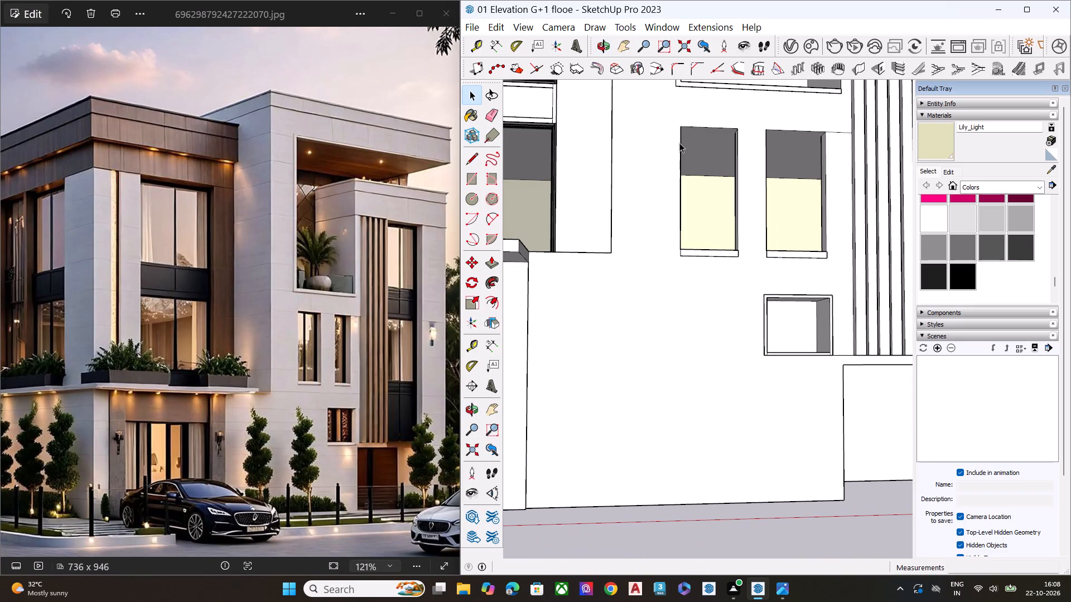
scroll(728, 41, "down", 7)
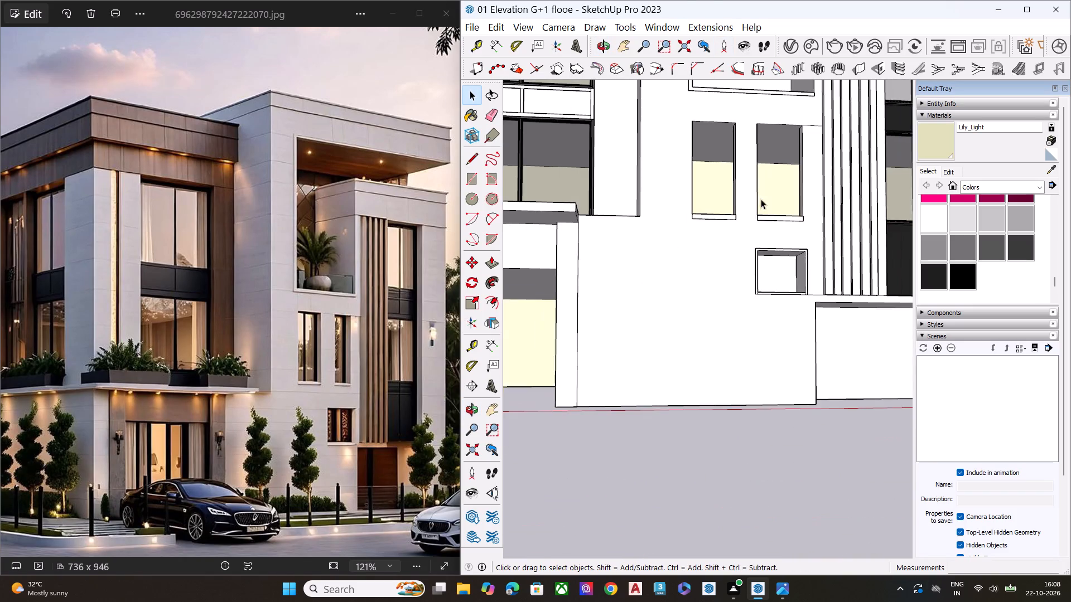
scroll(768, 228, "down", 5)
middle_click_drag(811, 270, 744, 273)
scroll(744, 274, "up", 6)
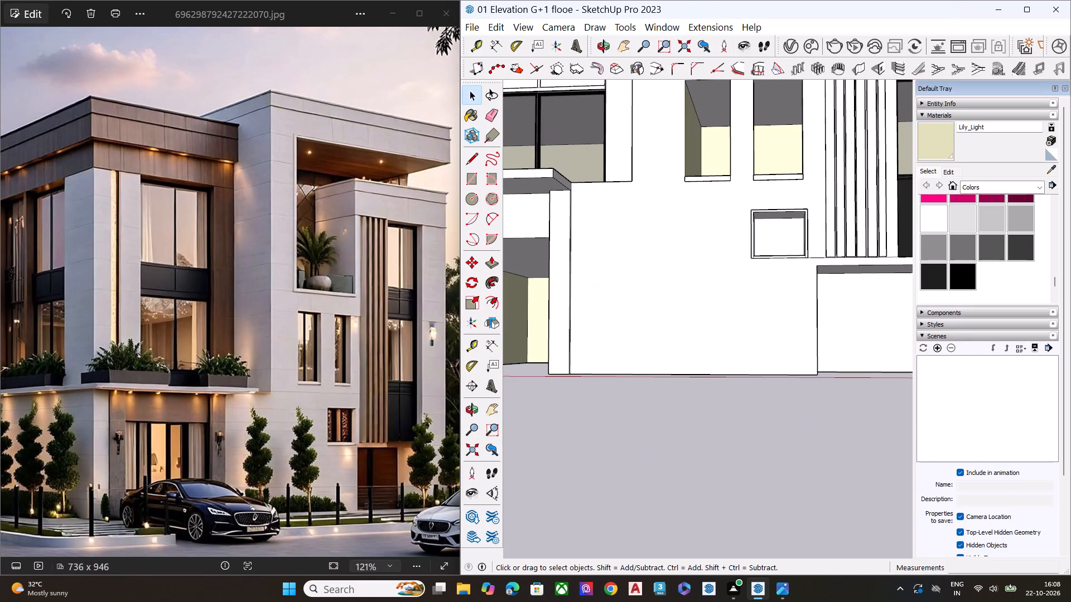
left_click(961, 119)
left_click(957, 115)
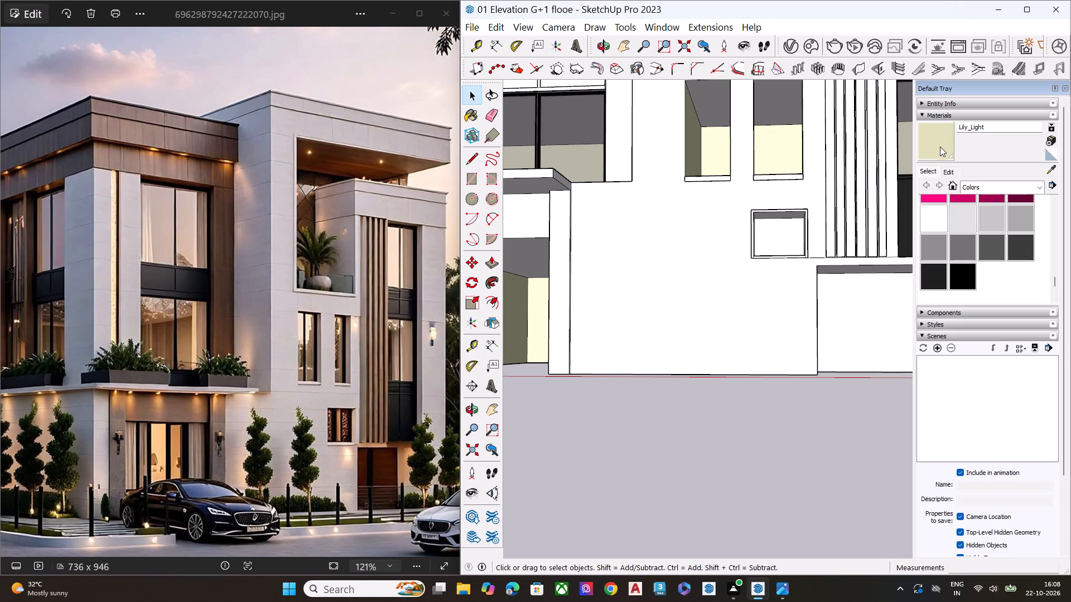
left_click(940, 139)
middle_click_drag(845, 267, 705, 278)
scroll(710, 262, "up", 1)
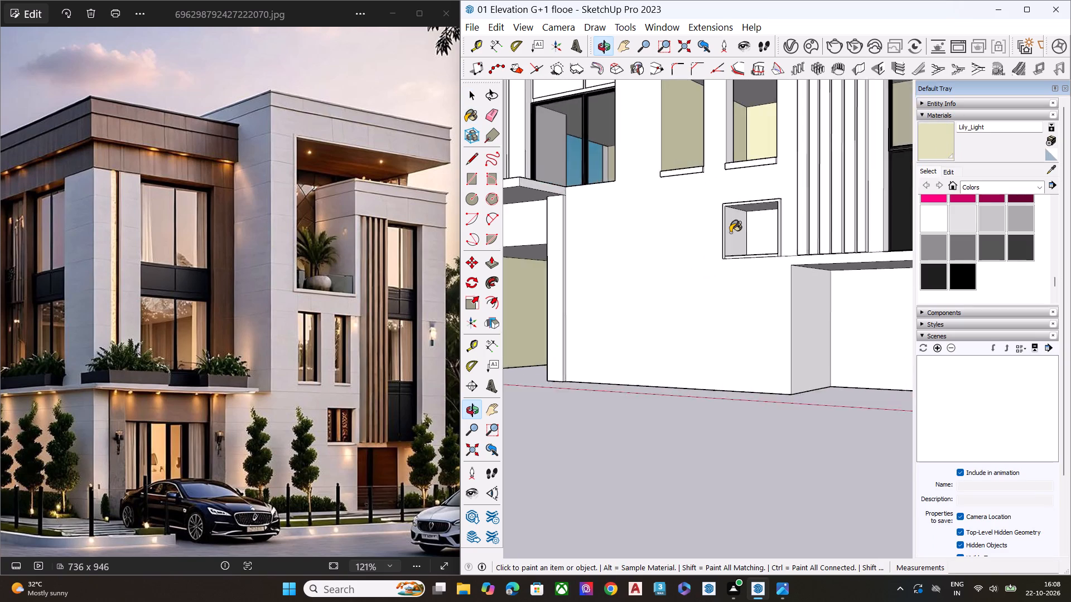
scroll(730, 232, "up", 1)
scroll(737, 224, "down", 1)
scroll(737, 224, "up", 2)
scroll(737, 224, "down", 1)
scroll(737, 224, "up", 4)
left_click(731, 228)
left_click(773, 229)
Paint the remaining side wall and ceiling faces inside the small square window with Lily_Light.
middle_click_drag(802, 227, 943, 217)
scroll(841, 223, "down", 2)
scroll(841, 223, "up", 1)
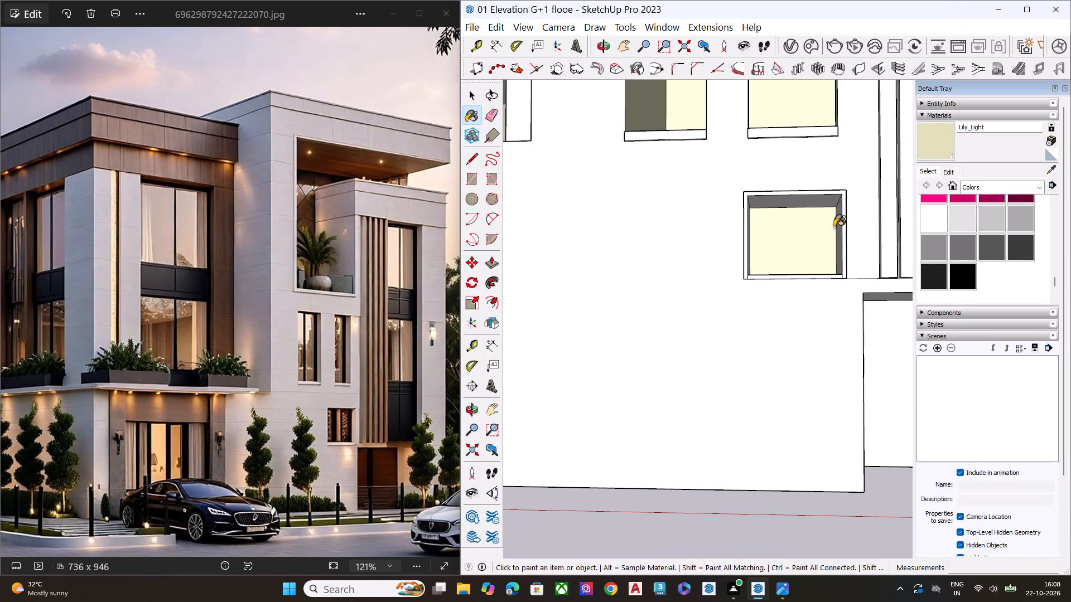
left_click(834, 227)
middle_click_drag(861, 212, 985, 201)
scroll(838, 205, "up", 4)
left_click(833, 239)
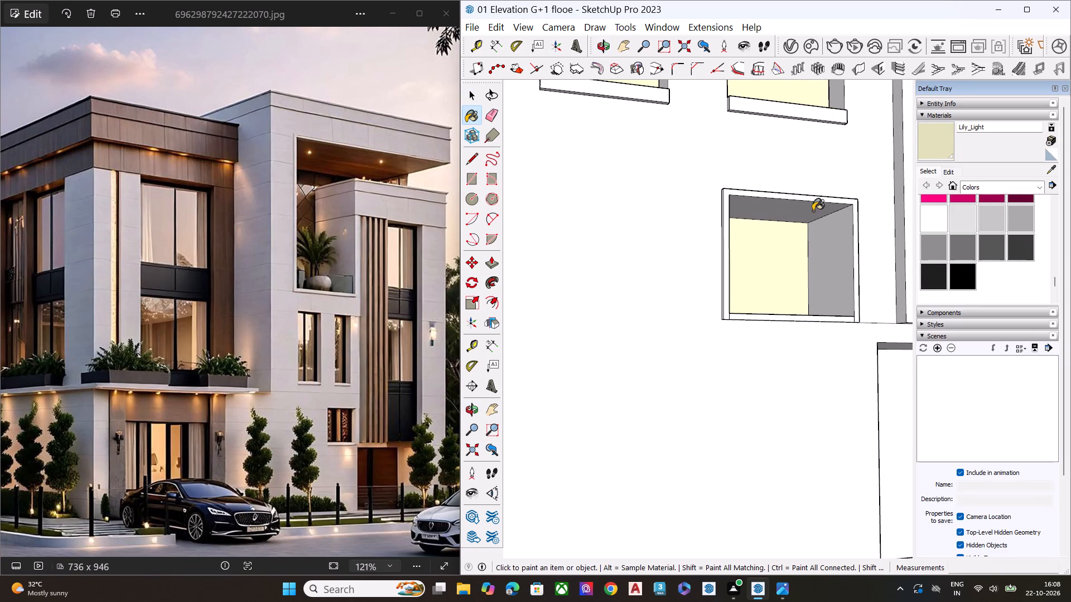
left_click(788, 208)
scroll(803, 211, "down", 5)
key("space")
Push/Pull the wall face above the ground-floor entrance opening outward by about 6 5/8".
middle_click_drag(830, 229, 784, 153)
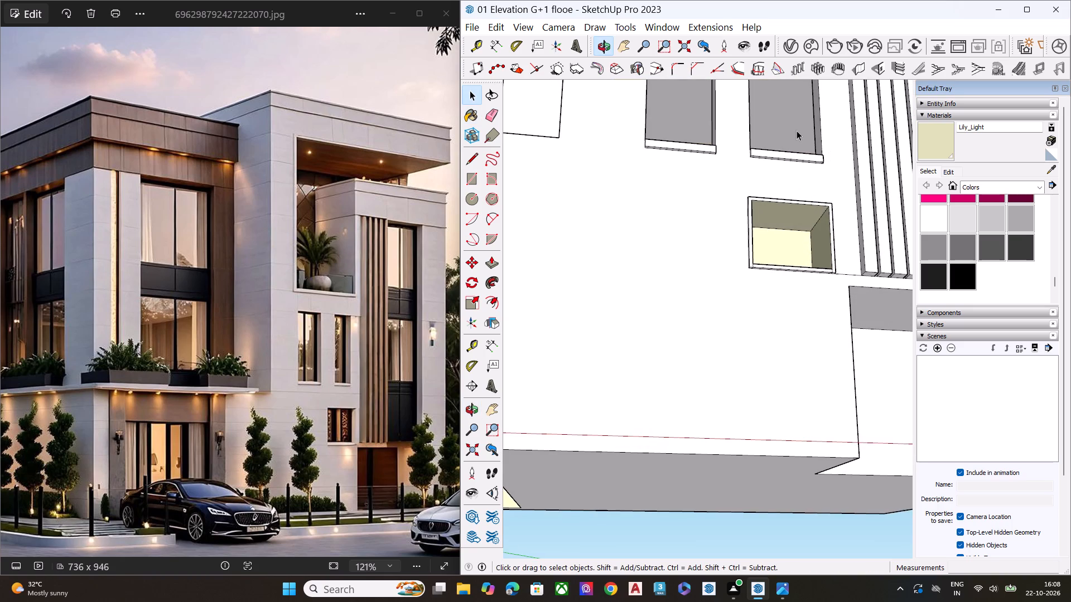
scroll(808, 140, "down", 13)
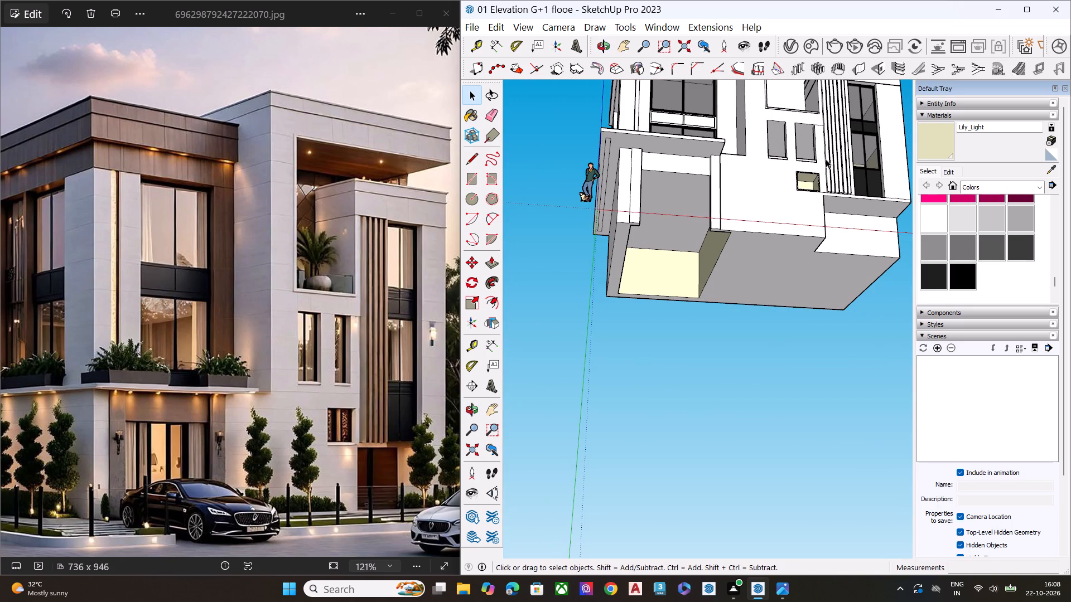
scroll(826, 159, "up", 1)
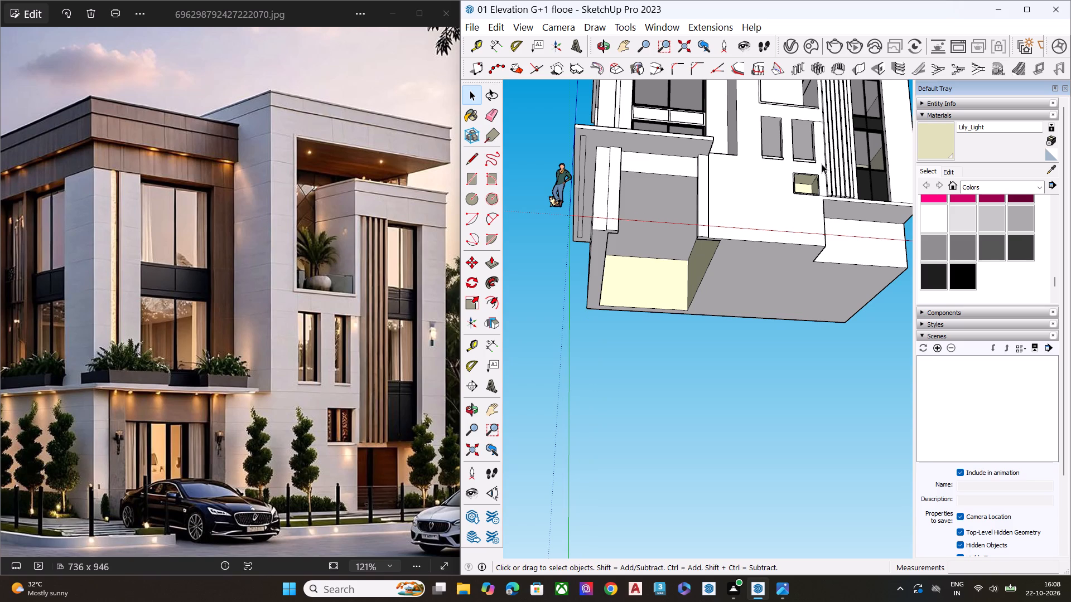
scroll(805, 207, "down", 2)
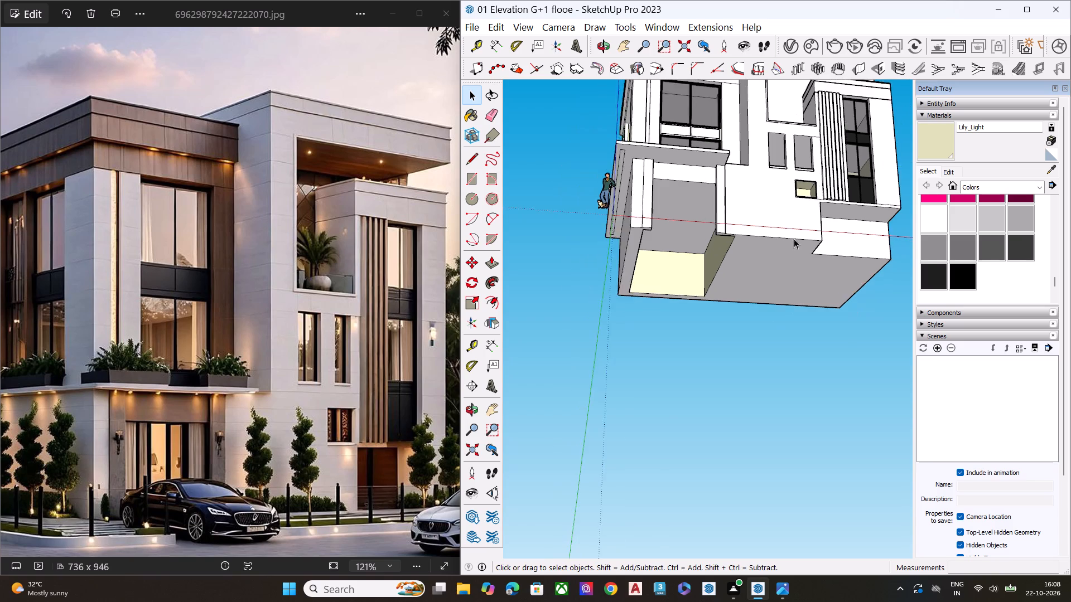
scroll(794, 239, "down", 4)
middle_click_drag(746, 227, 716, 346)
scroll(799, 192, "up", 4)
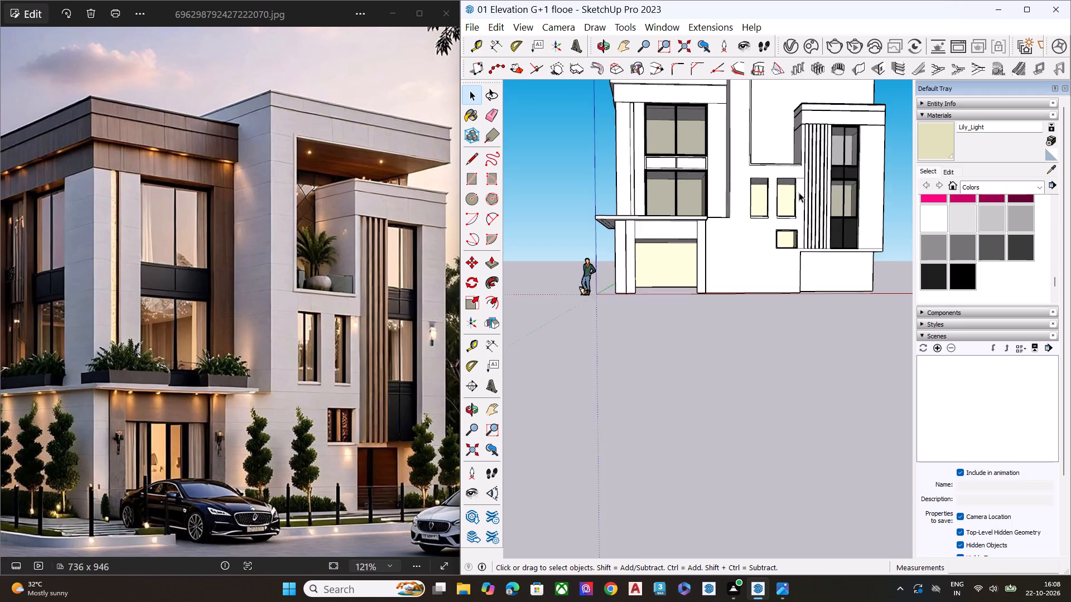
scroll(799, 192, "up", 5)
middle_click_drag(595, 245, 891, 190)
scroll(603, 240, "down", 1)
scroll(726, 246, "up", 1)
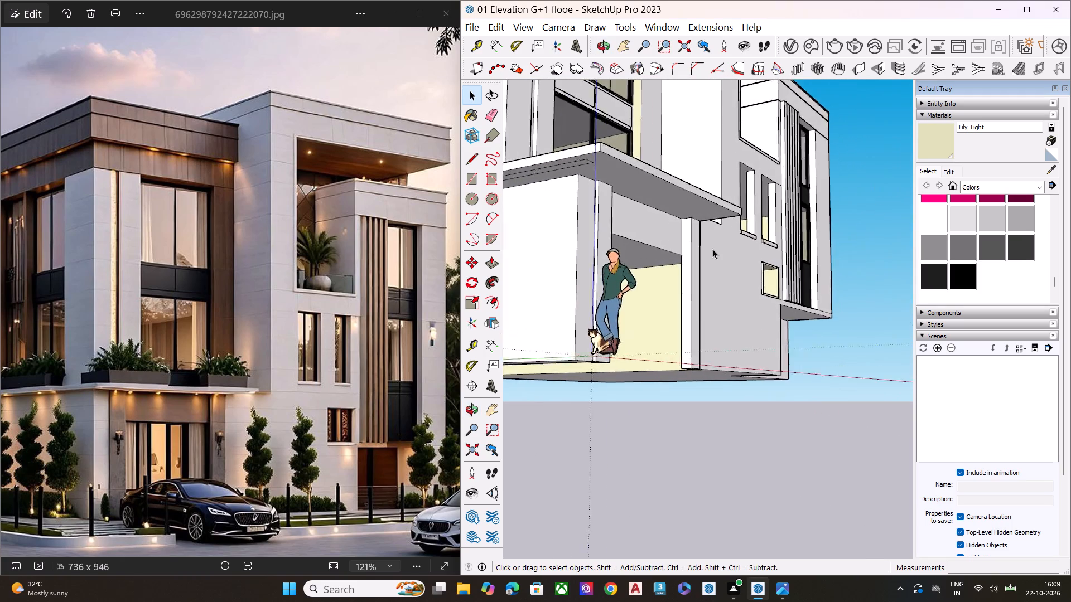
scroll(712, 249, "up", 1)
scroll(699, 250, "down", 1)
scroll(691, 253, "up", 5)
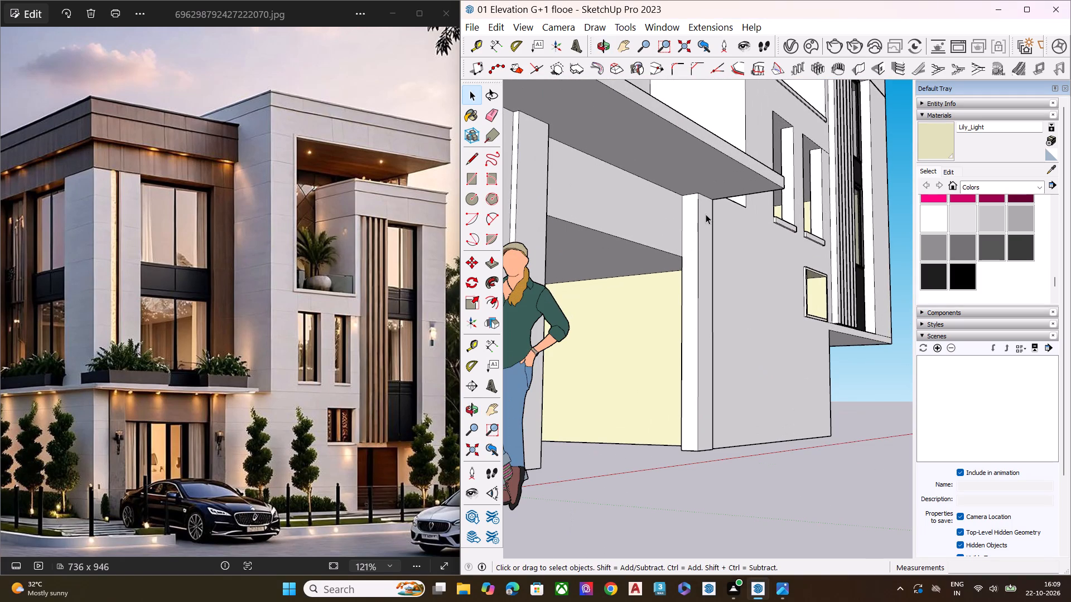
left_click(657, 241)
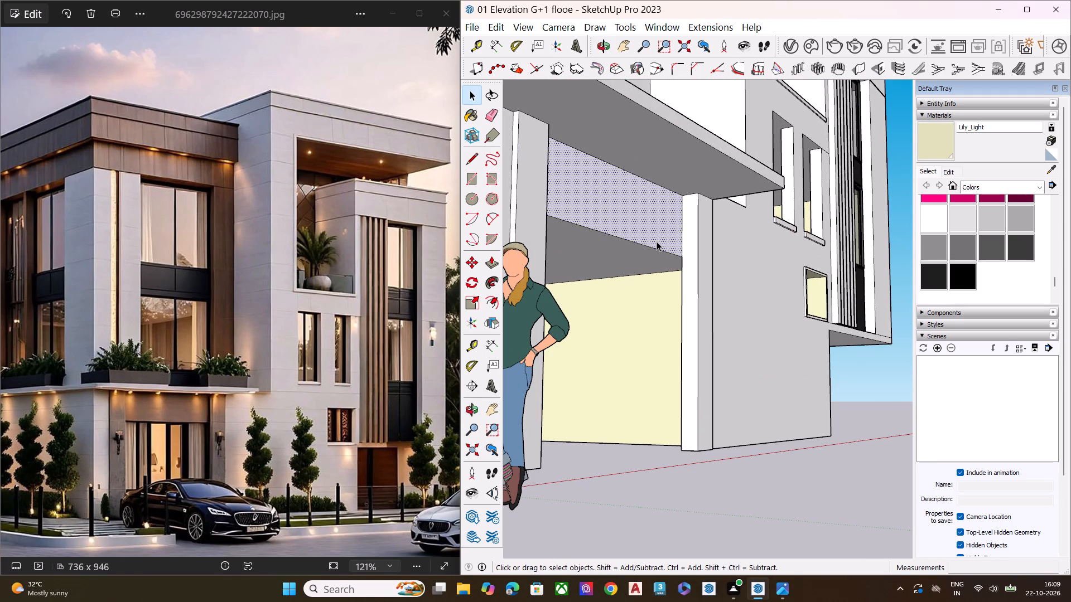
key("p")
left_click(662, 236)
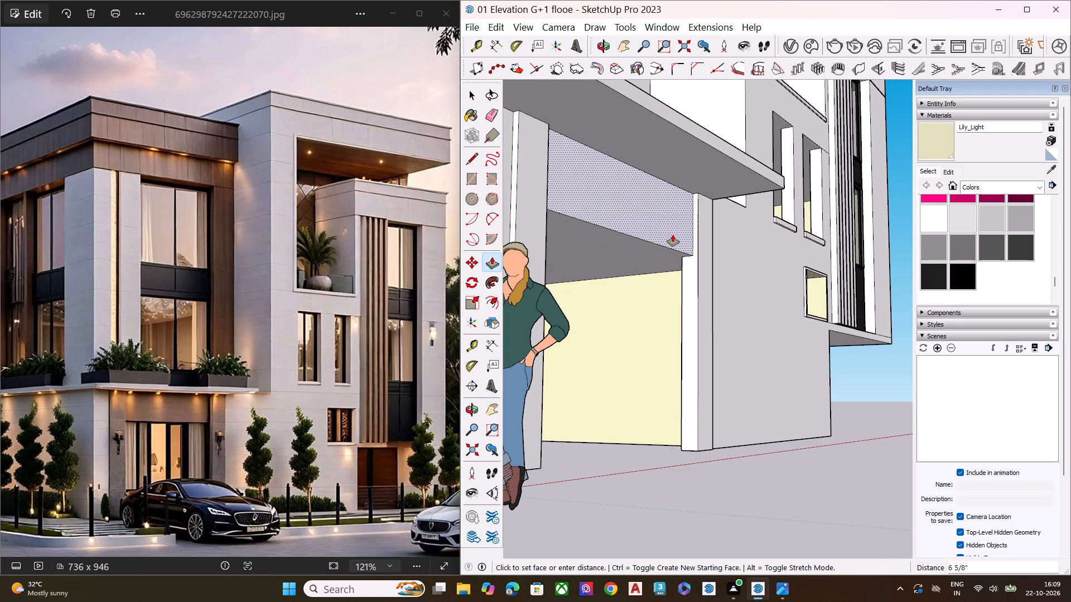
left_click(673, 235)
key("space")
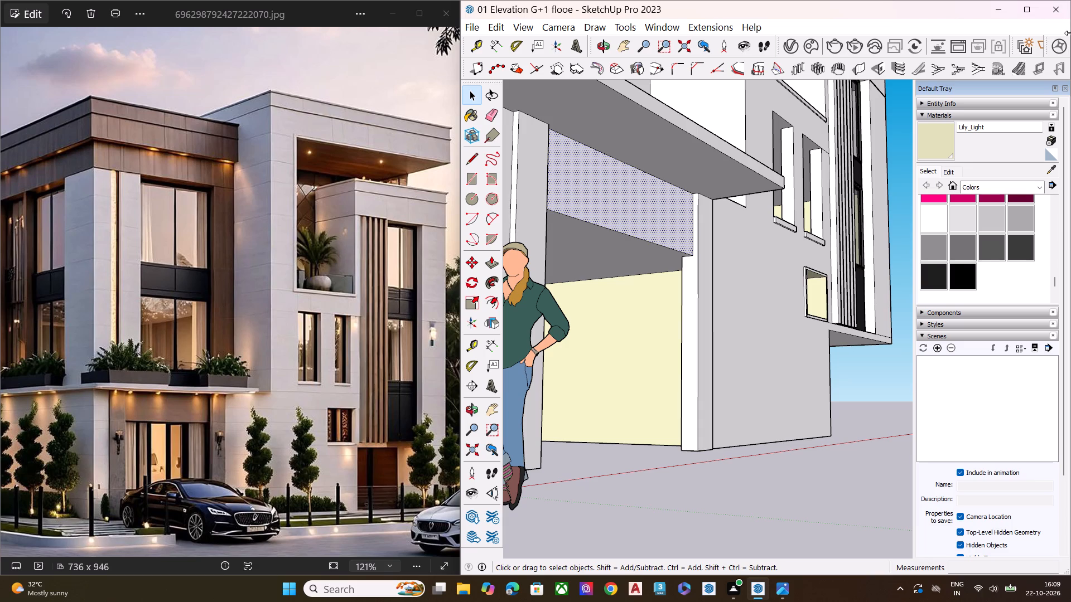
Review the whole house model from several angles, comparing the front elevation with the reference photo.
scroll(1043, 174, "down", 4)
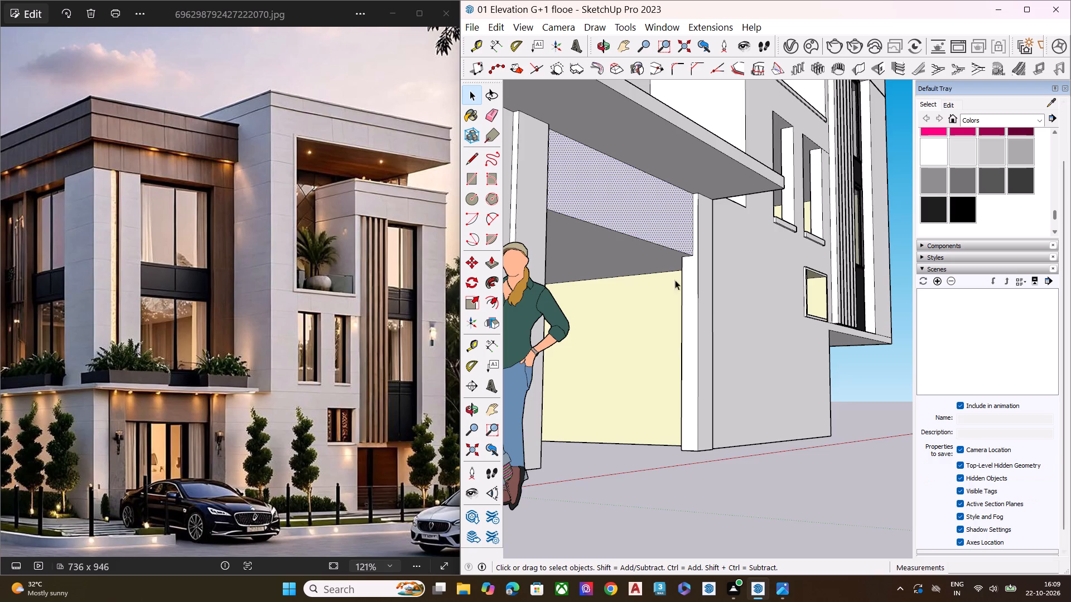
scroll(673, 281, "down", 8)
middle_click_drag(716, 292, 724, 327)
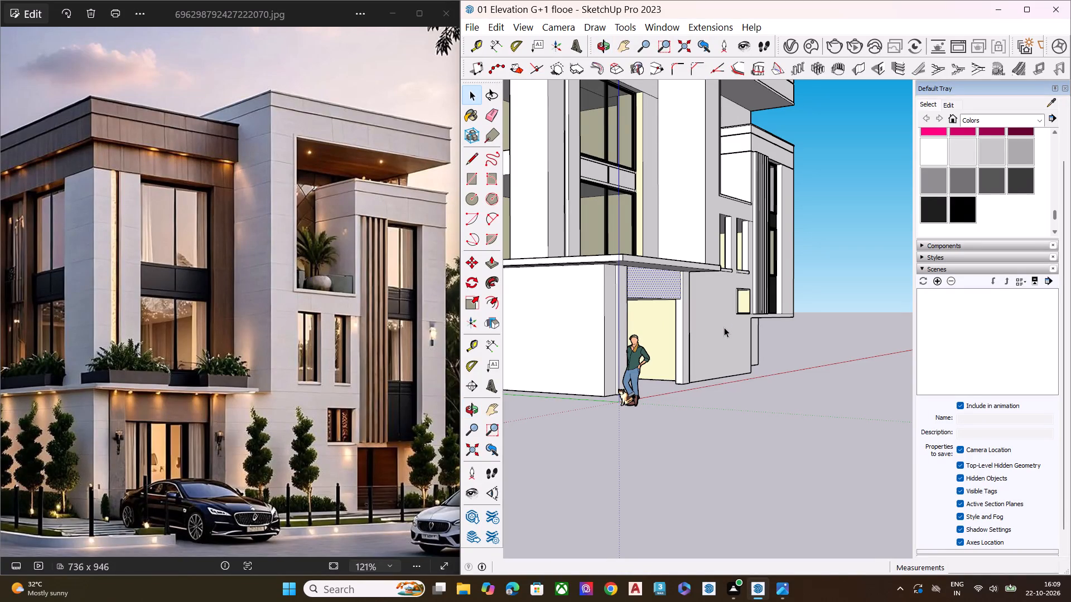
scroll(724, 327, "up", 1)
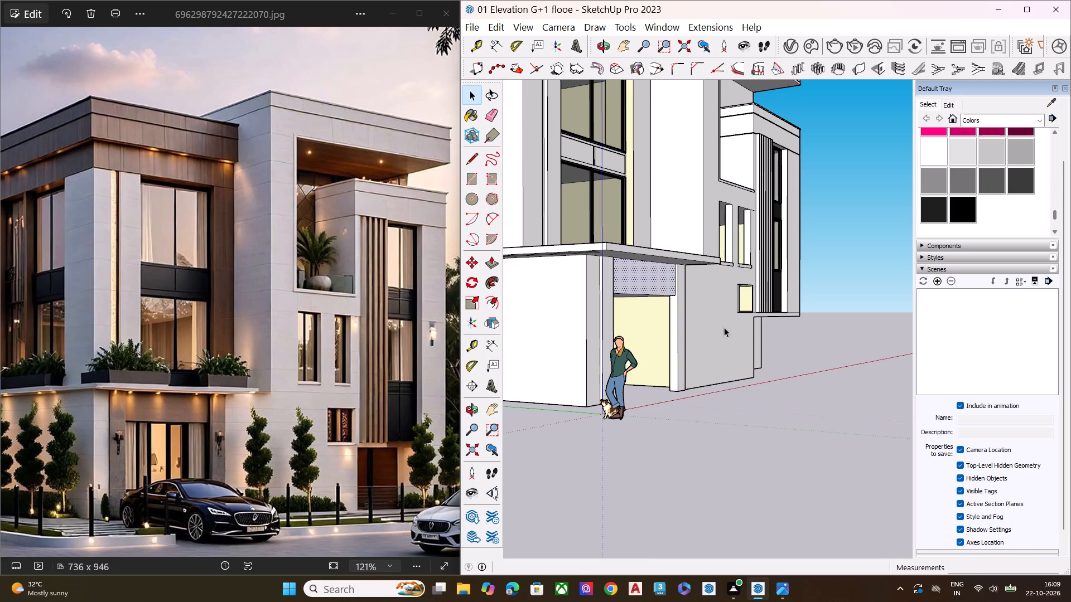
scroll(1017, 240, "down", 1)
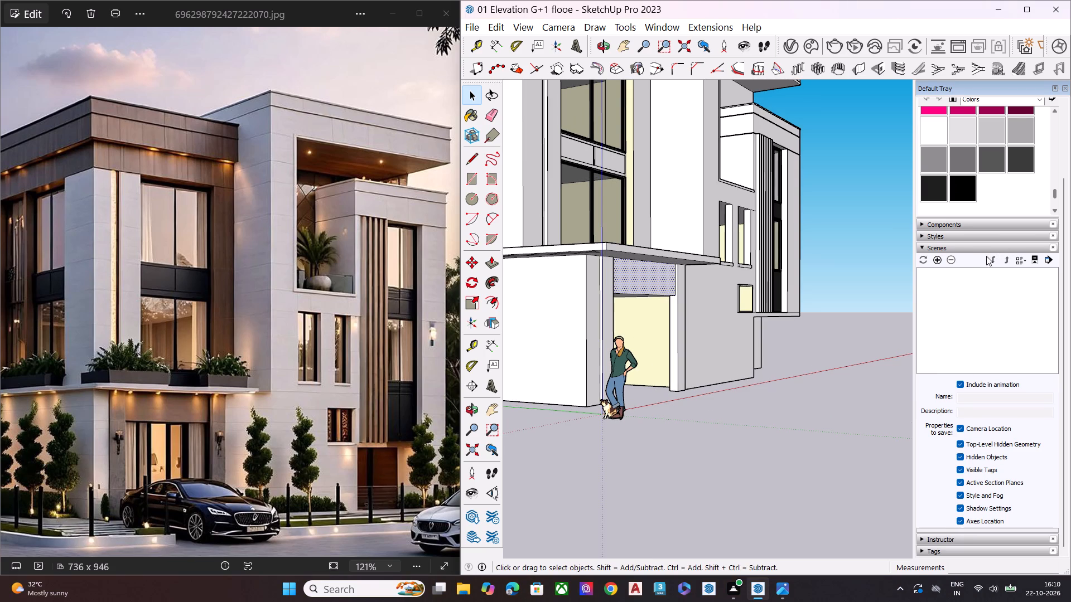
scroll(955, 267, "down", 6)
scroll(743, 219, "down", 8)
middle_click_drag(760, 266, 655, 367)
scroll(631, 241, "up", 6)
scroll(636, 246, "down", 5)
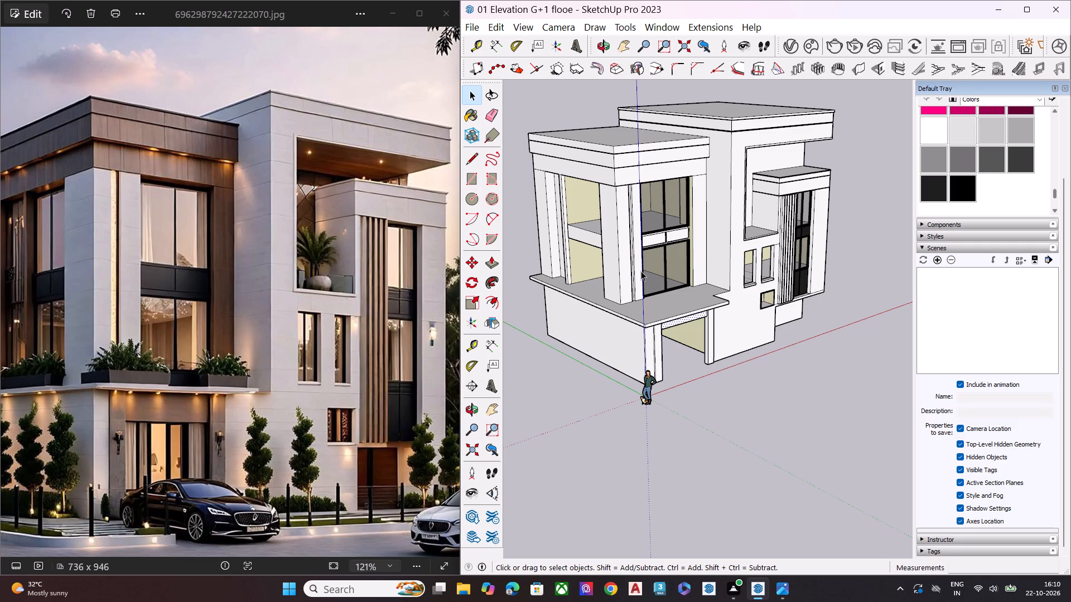
scroll(620, 333, "down", 7)
middle_click_drag(654, 356, 620, 232)
scroll(625, 231, "up", 8)
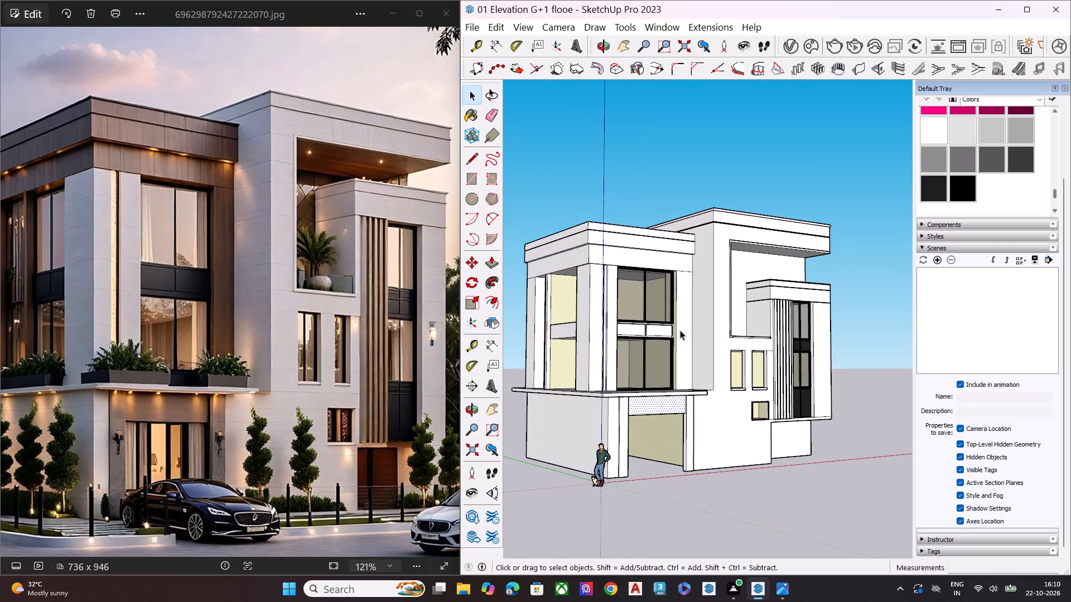
middle_click_drag(623, 322, 580, 324)
right_click_drag(596, 319, 580, 324)
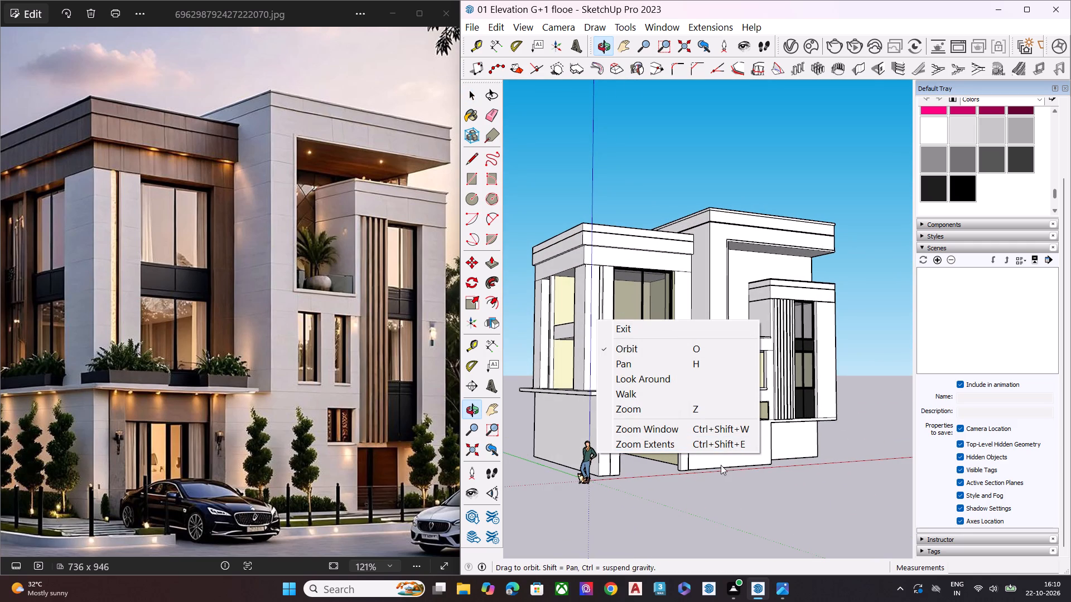
left_click(727, 498)
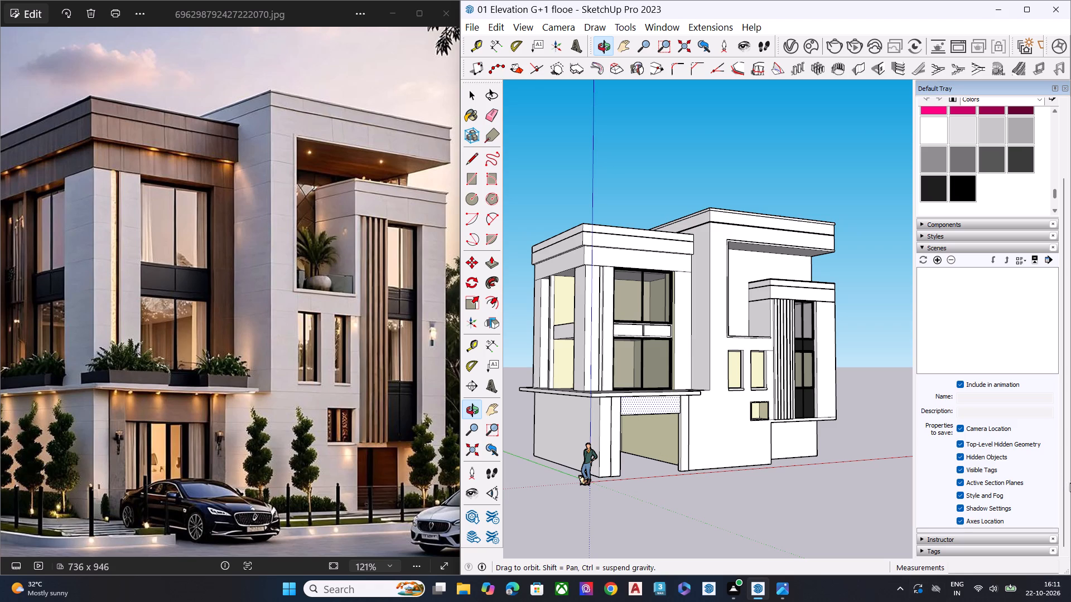
scroll(665, 362, "down", 6)
middle_click_drag(728, 377, 725, 485)
scroll(704, 467, "up", 3)
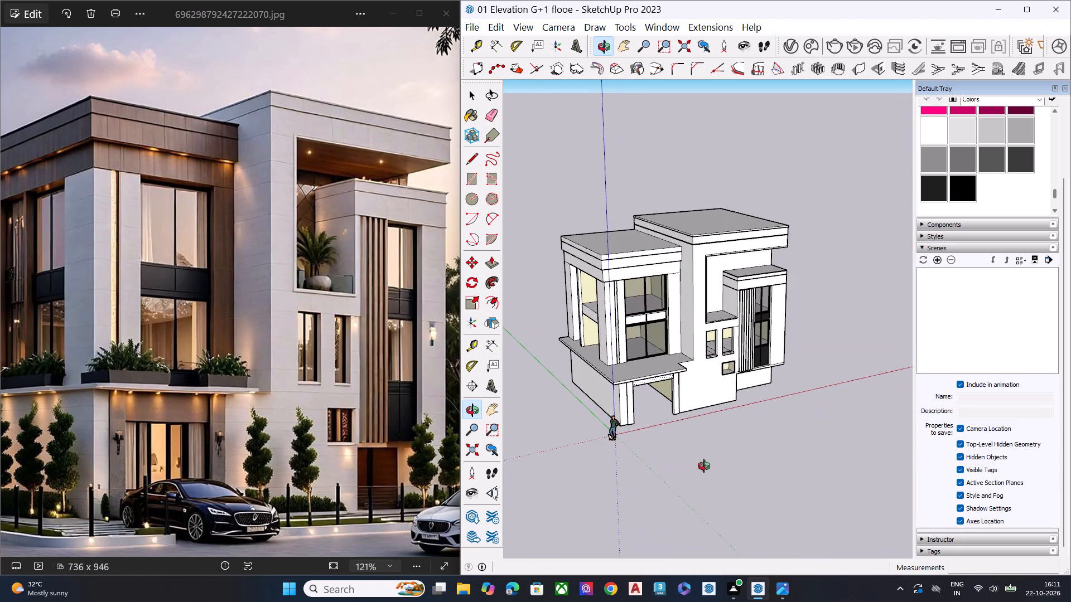
left_click(702, 465)
key("space")
key("space")
key("space")
key("space")
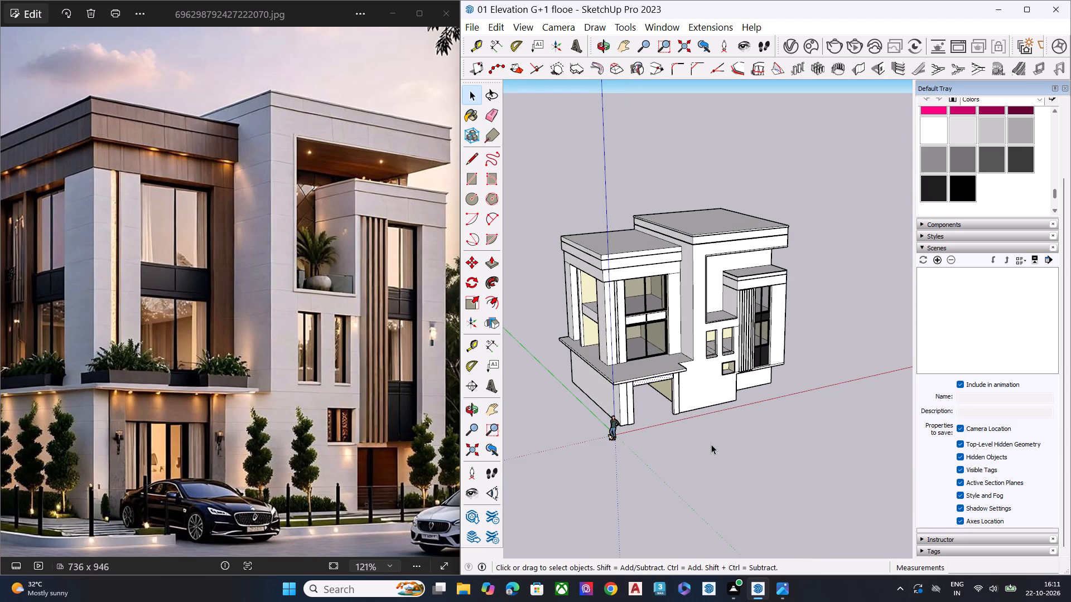
scroll(674, 280, "down", 4)
middle_click_drag(682, 336, 618, 253)
scroll(618, 253, "up", 1)
scroll(629, 273, "down", 1)
scroll(642, 289, "up", 2)
scroll(694, 338, "down", 2)
scroll(696, 338, "up", 5)
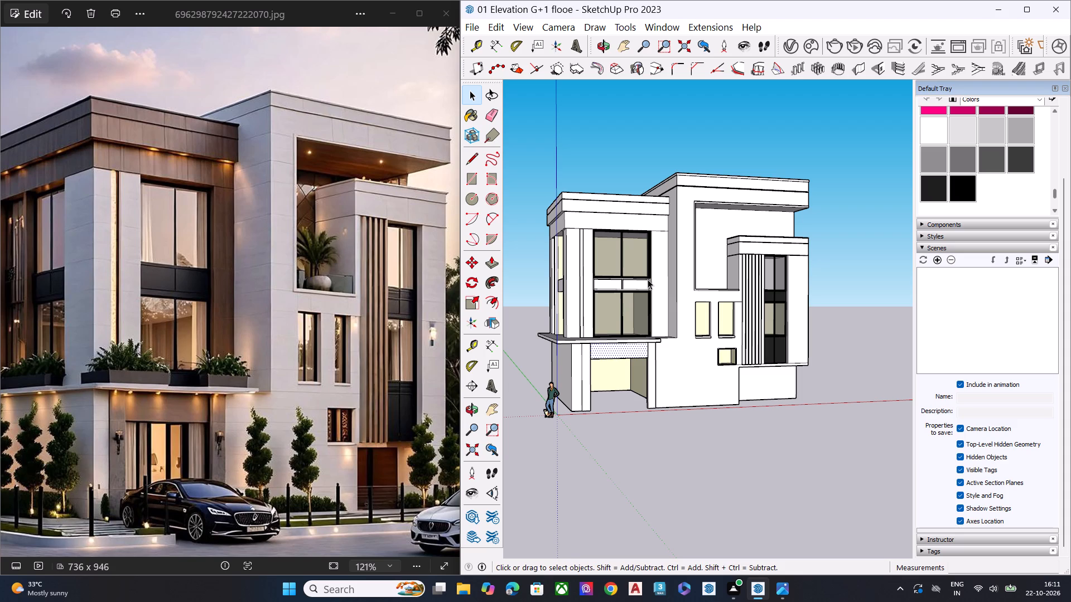
scroll(648, 279, "down", 1)
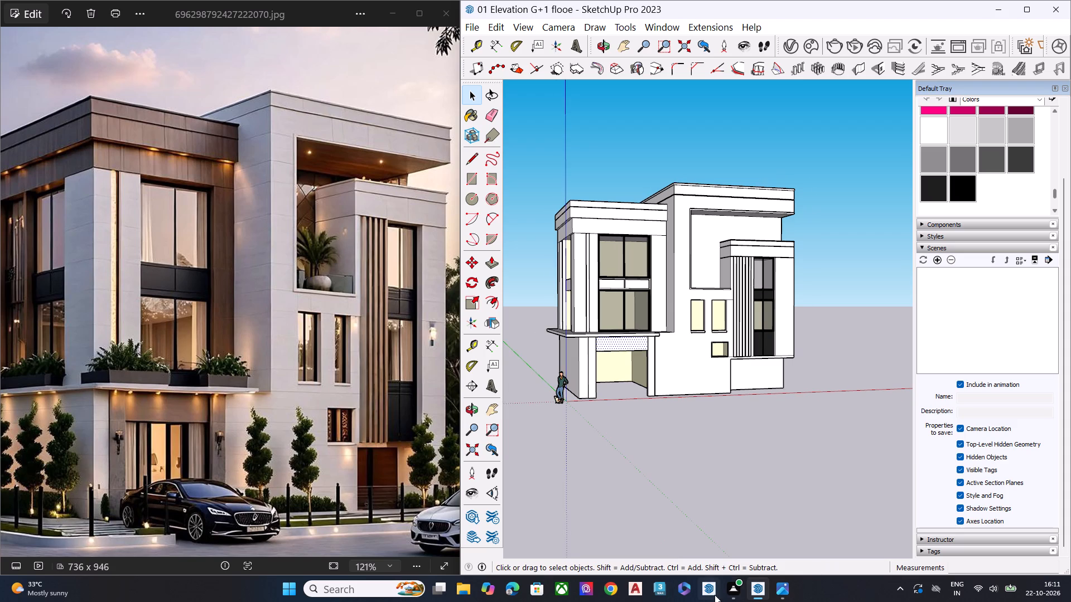
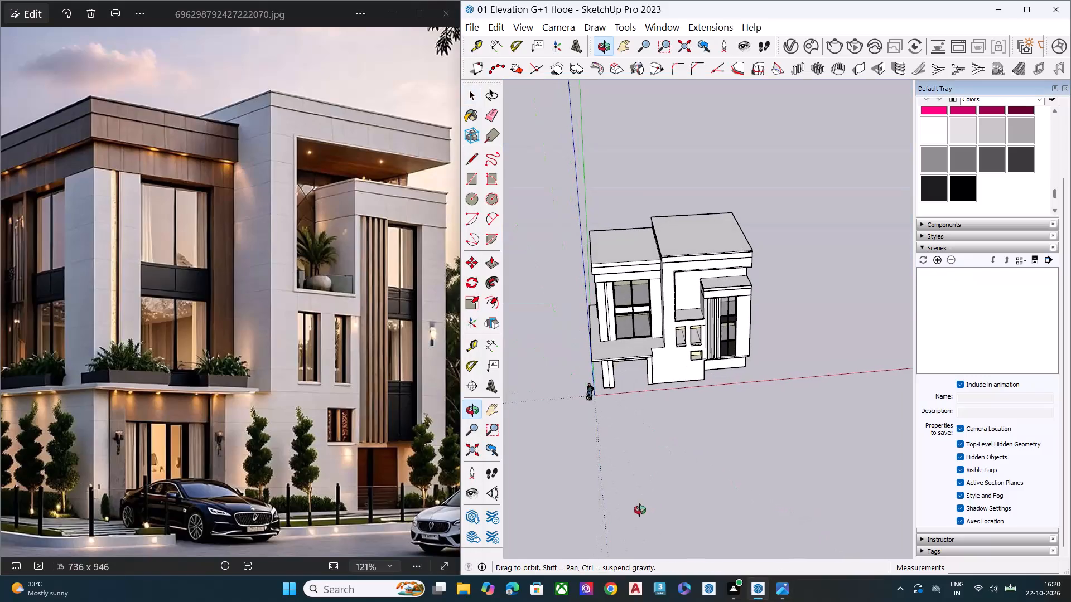
Review the house model from the front and the corner, checking the window openings and wall faces against the reference photo.
scroll(631, 454, "up", 1)
scroll(633, 454, "down", 2)
scroll(634, 453, "up", 8)
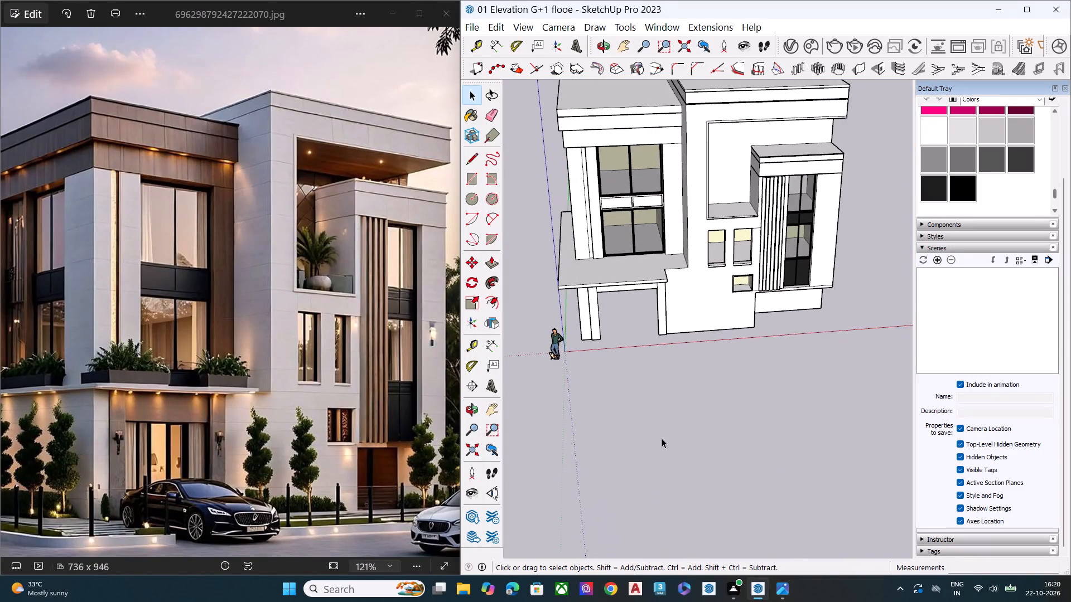
middle_click_drag(684, 406, 586, 238)
scroll(586, 225, "up", 9)
scroll(660, 235, "down", 7)
middle_click_drag(689, 317, 732, 313)
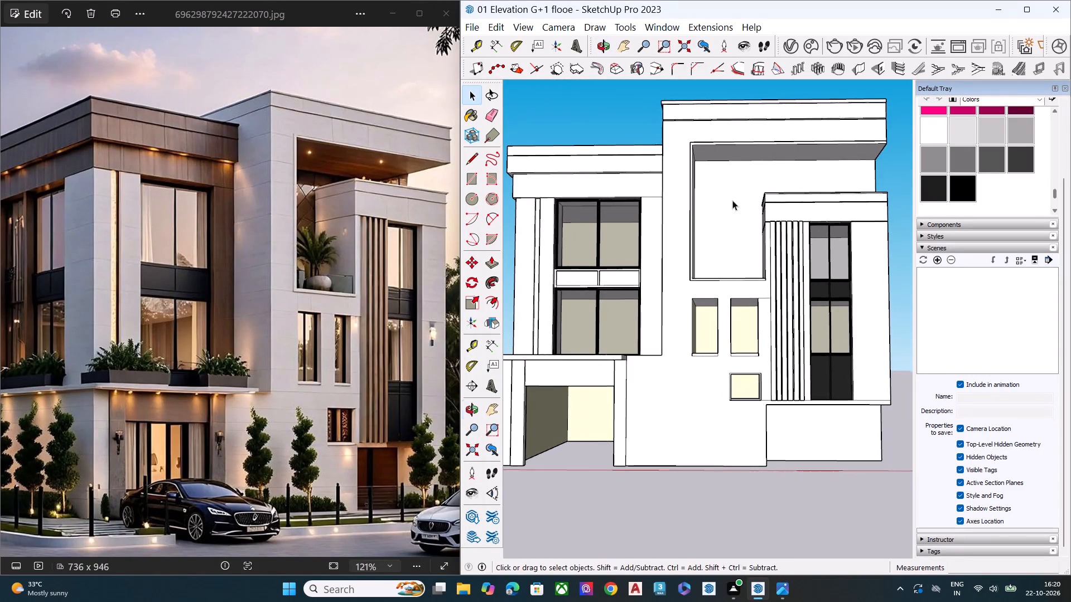
middle_click_drag(732, 200, 784, 167)
scroll(579, 176, "up", 7)
scroll(707, 236, "down", 9)
middle_click_drag(665, 219, 836, 276)
scroll(833, 281, "up", 6)
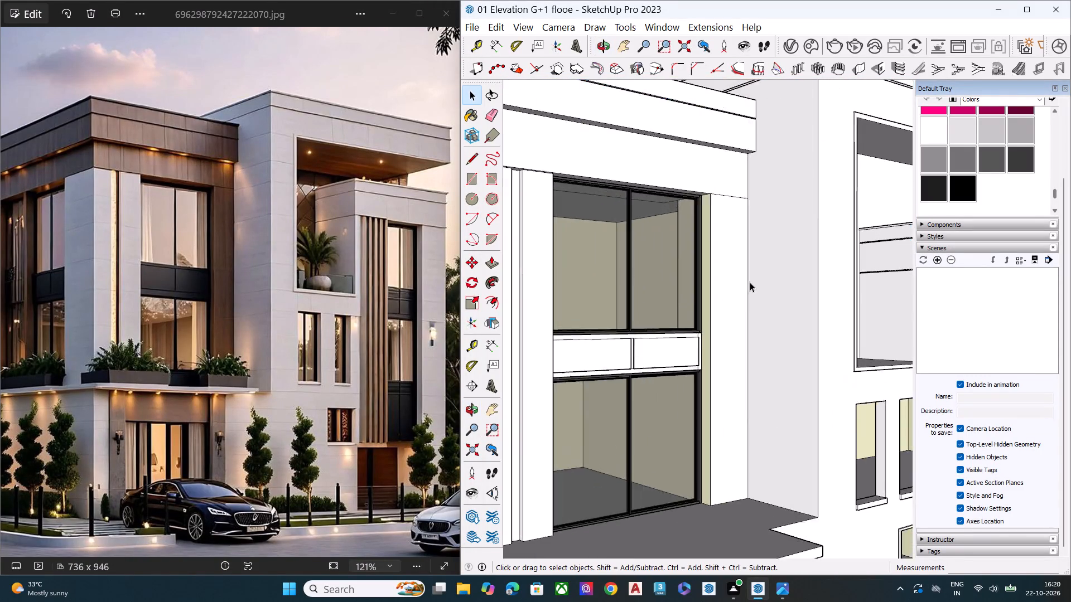
scroll(725, 299, "down", 5)
scroll(722, 220, "down", 5)
scroll(608, 240, "up", 3)
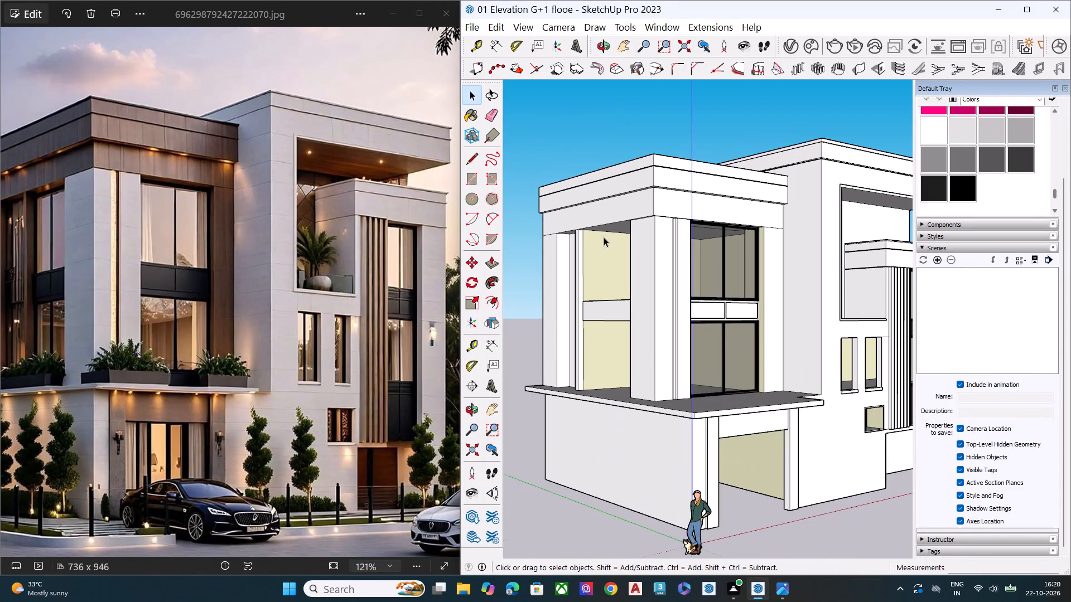
scroll(587, 239, "up", 1)
Open the Chaos Cosmos material library from the V-Ray Asset Editor and show its online asset categories.
left_click(789, 51)
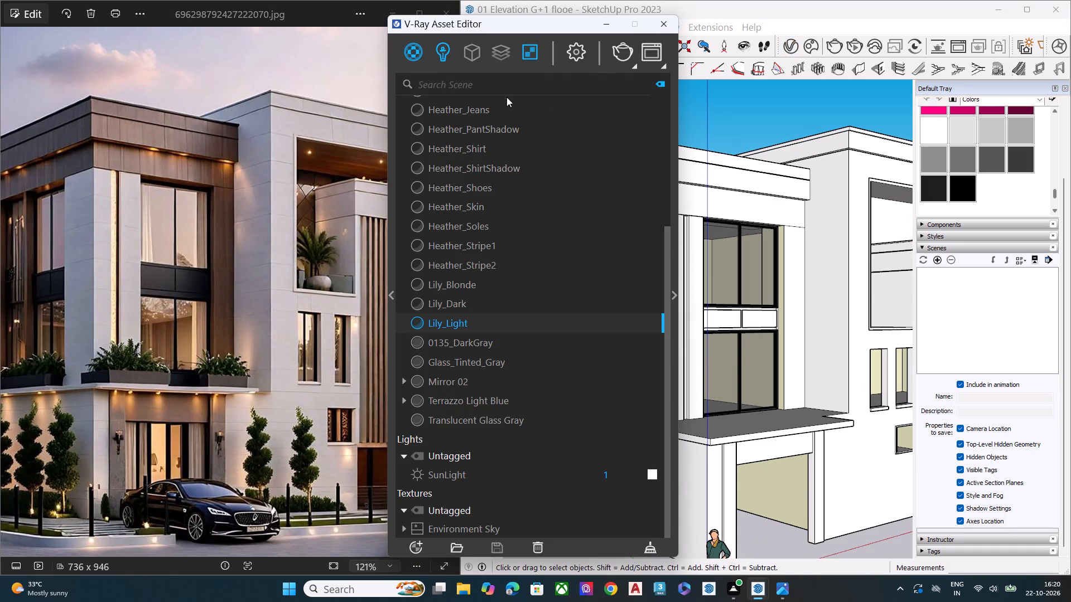
left_click(392, 298)
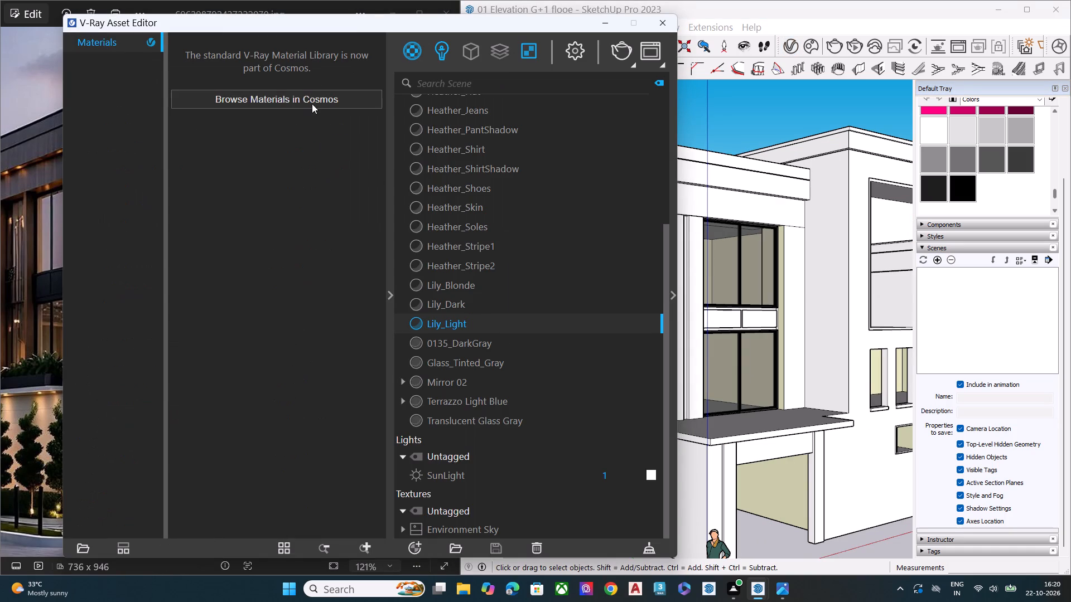
left_click(312, 101)
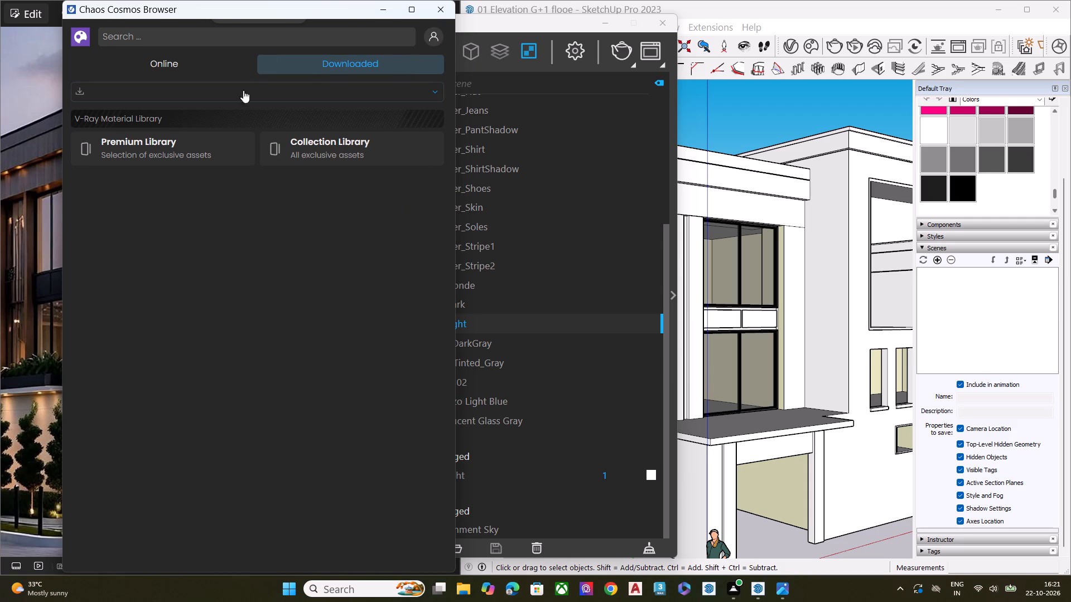
left_click(205, 62)
left_click(189, 90)
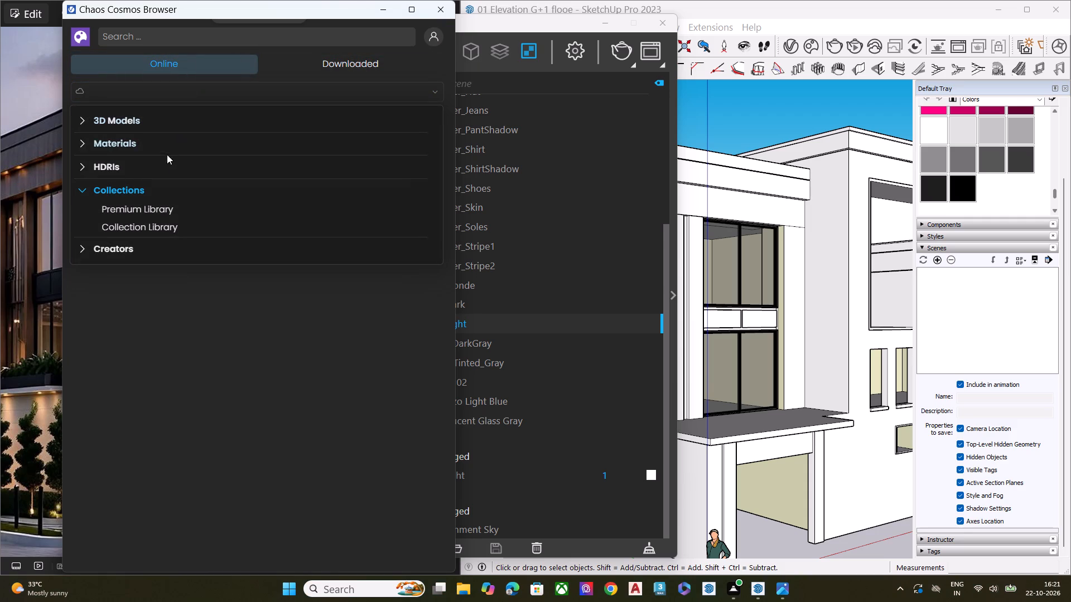
Browse the online Various materials category for a finish suited to the facade in the reference photo.
left_click(163, 143)
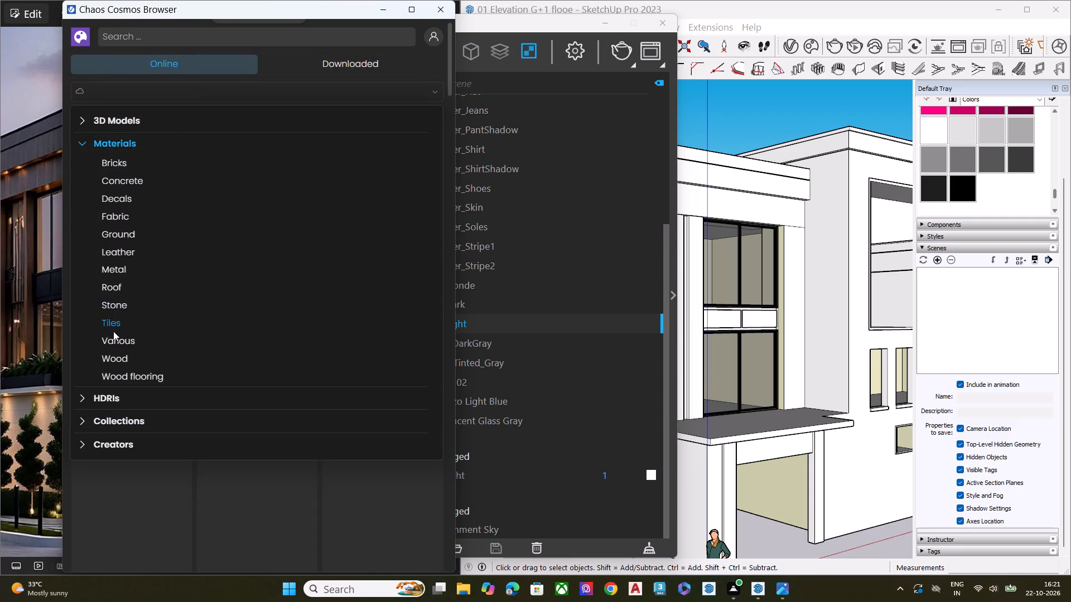
left_click(128, 347)
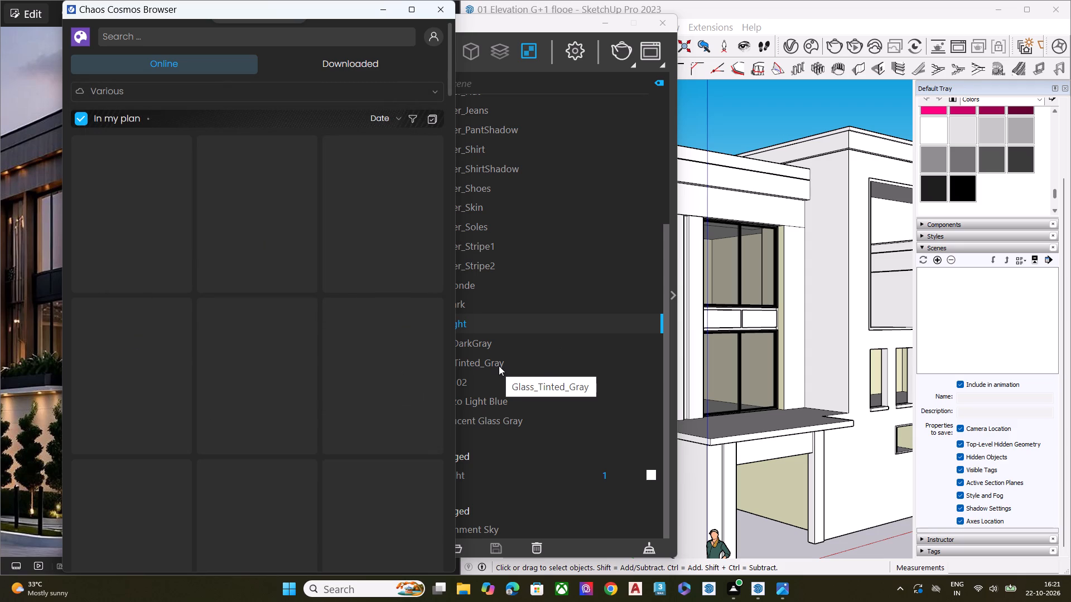
left_click(127, 91)
left_click(127, 142)
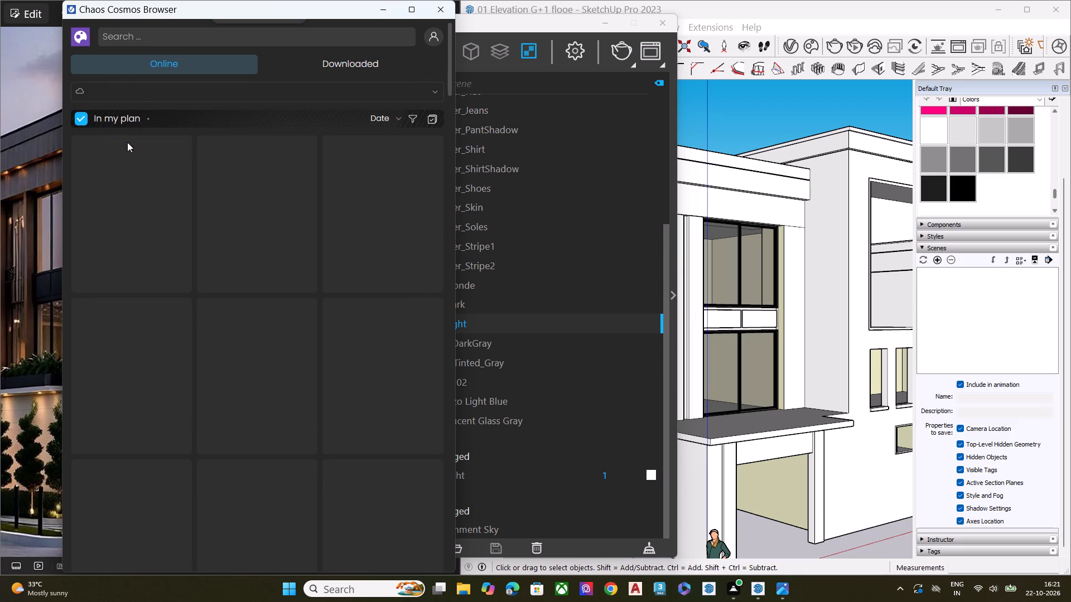
left_click(147, 100)
left_click(116, 336)
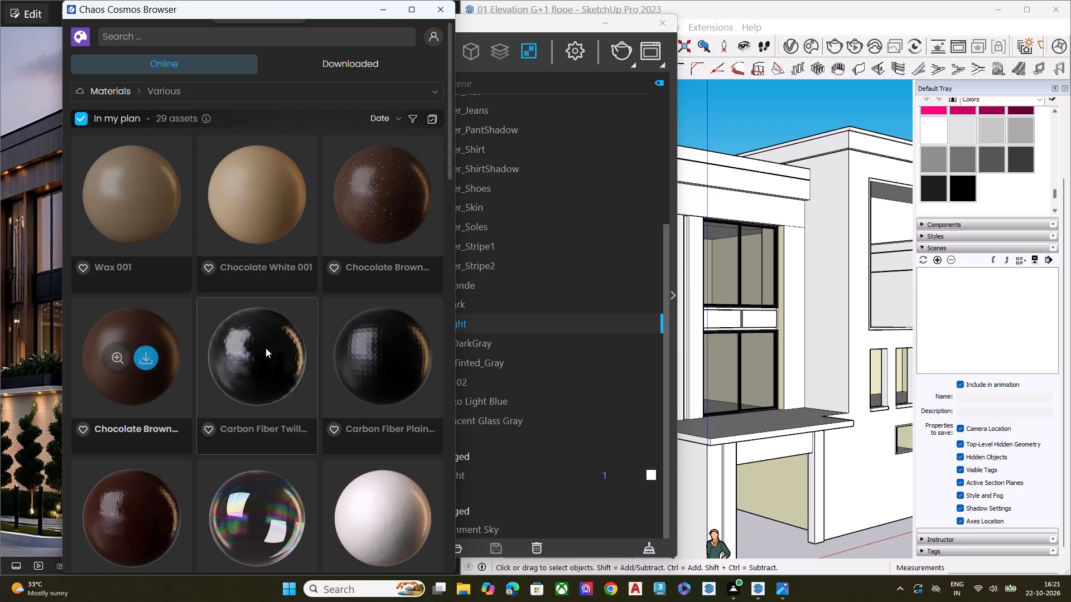
scroll(339, 347, "down", 6)
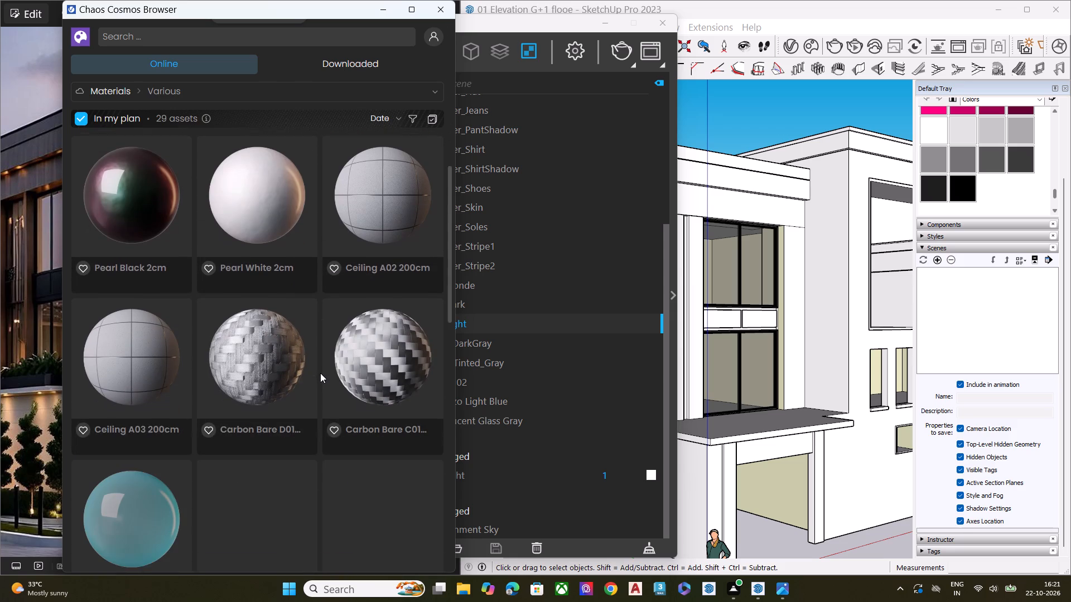
scroll(320, 373, "down", 4)
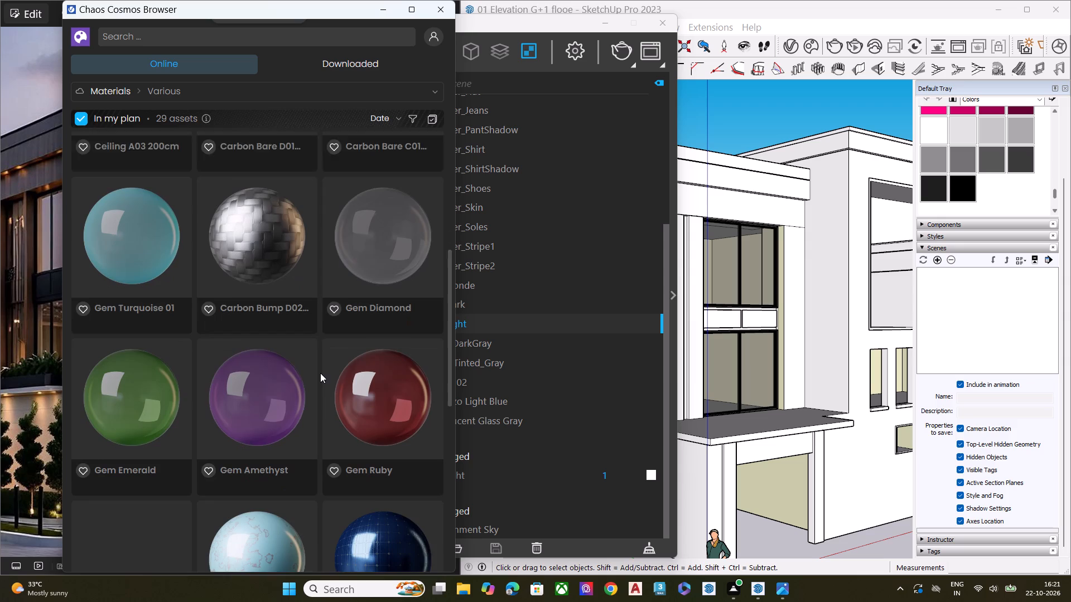
scroll(320, 373, "down", 6)
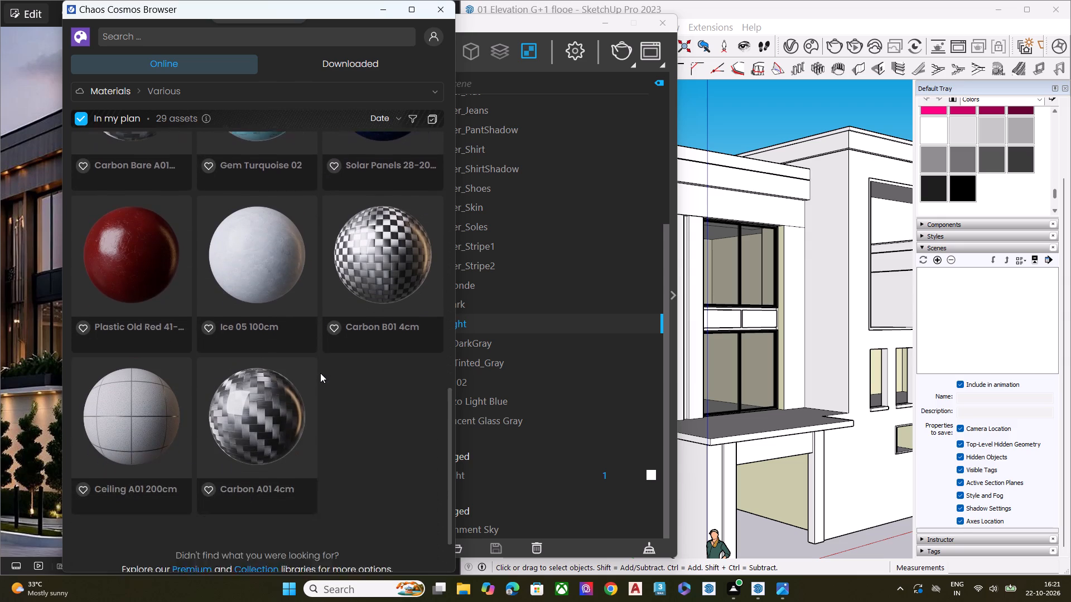
scroll(320, 373, "down", 3)
scroll(201, 140, "up", 1)
Show the Wood flooring materials, close the V-Ray Asset Editor, and place the Cosmos browser beside the reference photo.
left_click(221, 95)
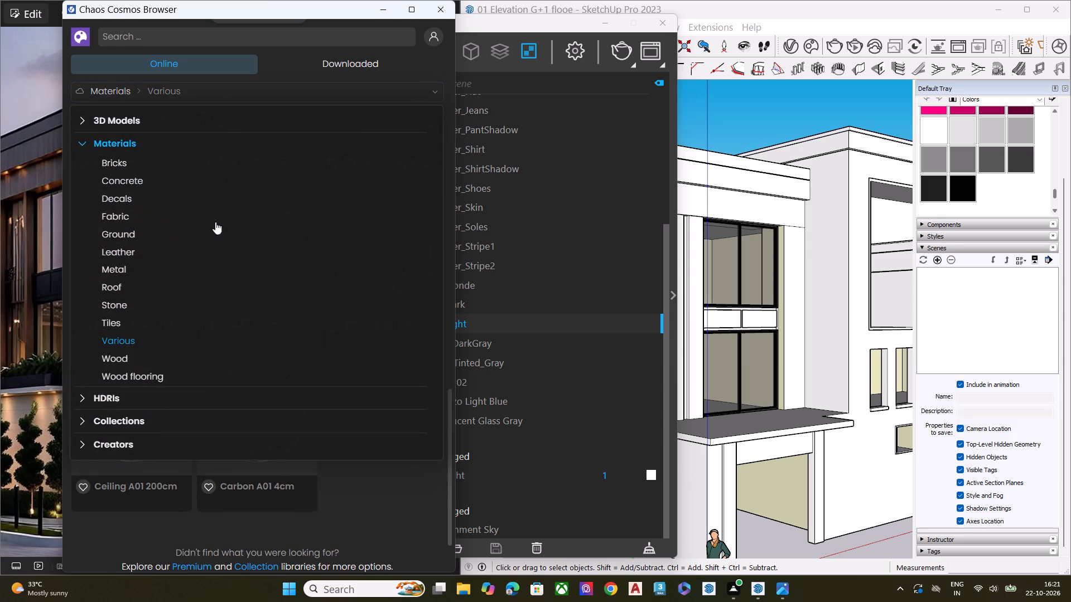
left_click(165, 380)
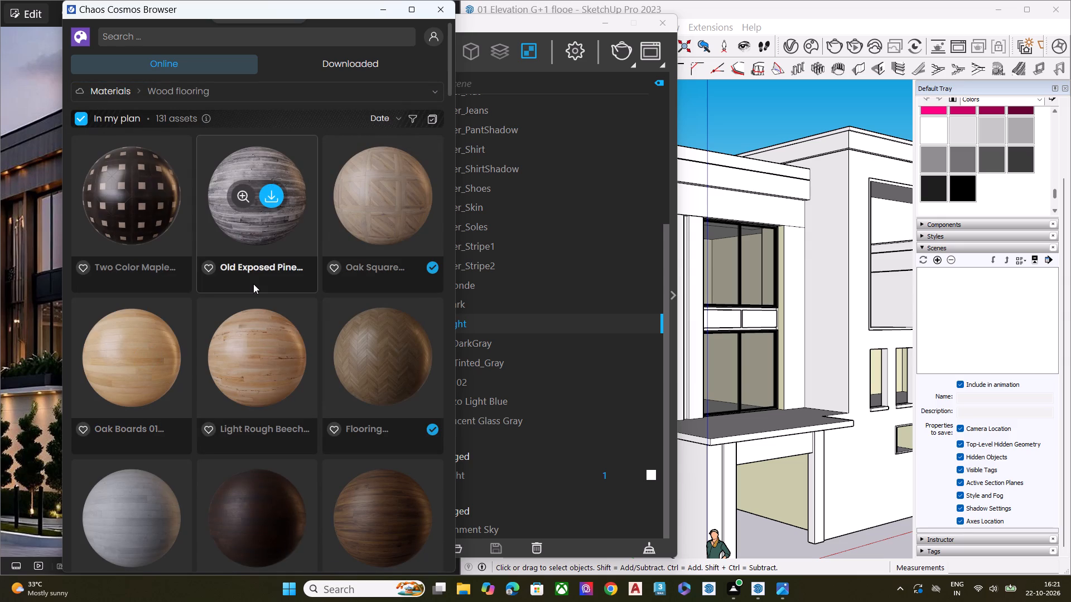
scroll(256, 288, "down", 1)
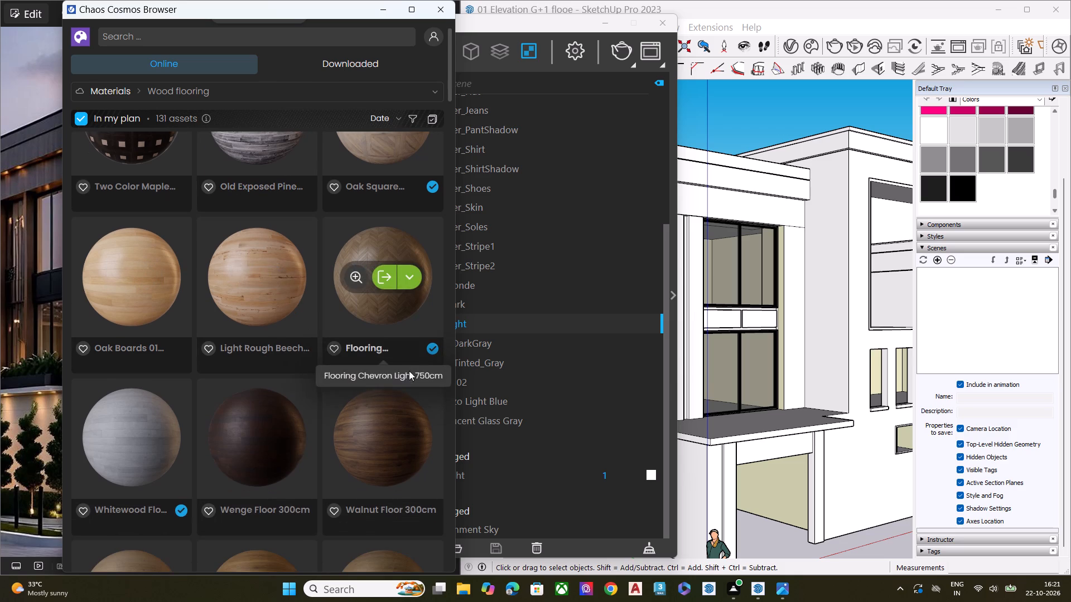
left_click(663, 31)
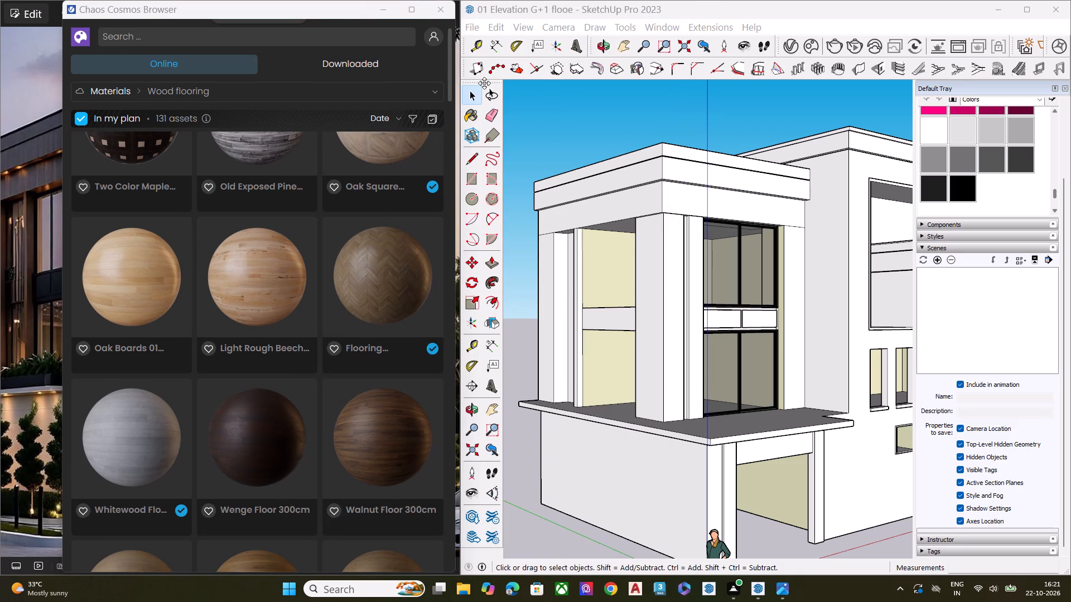
left_click_drag(350, 11, 730, 50)
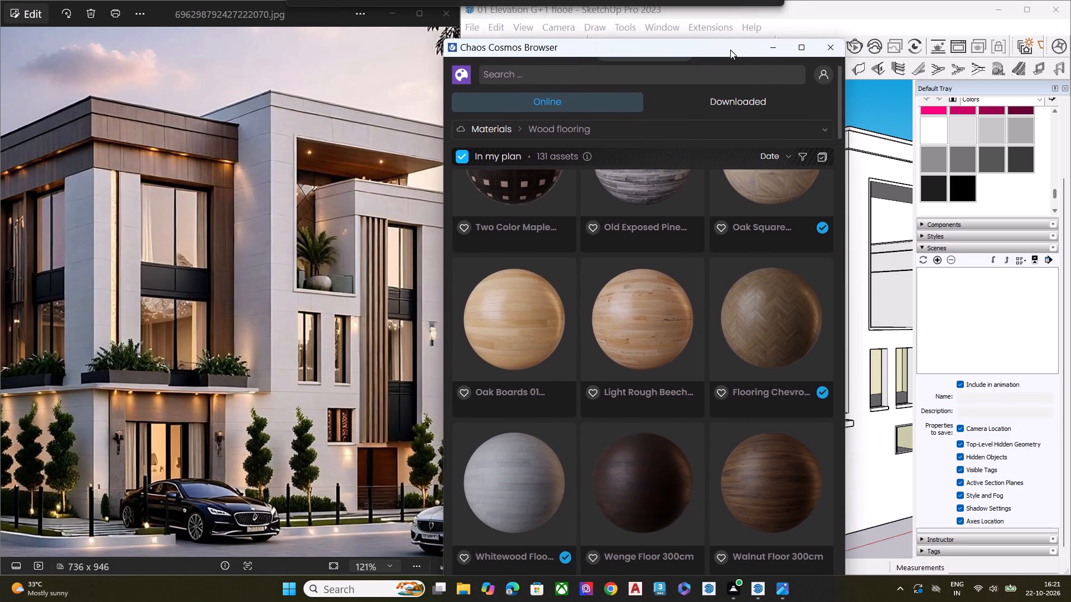
left_click_drag(730, 50, 713, 20)
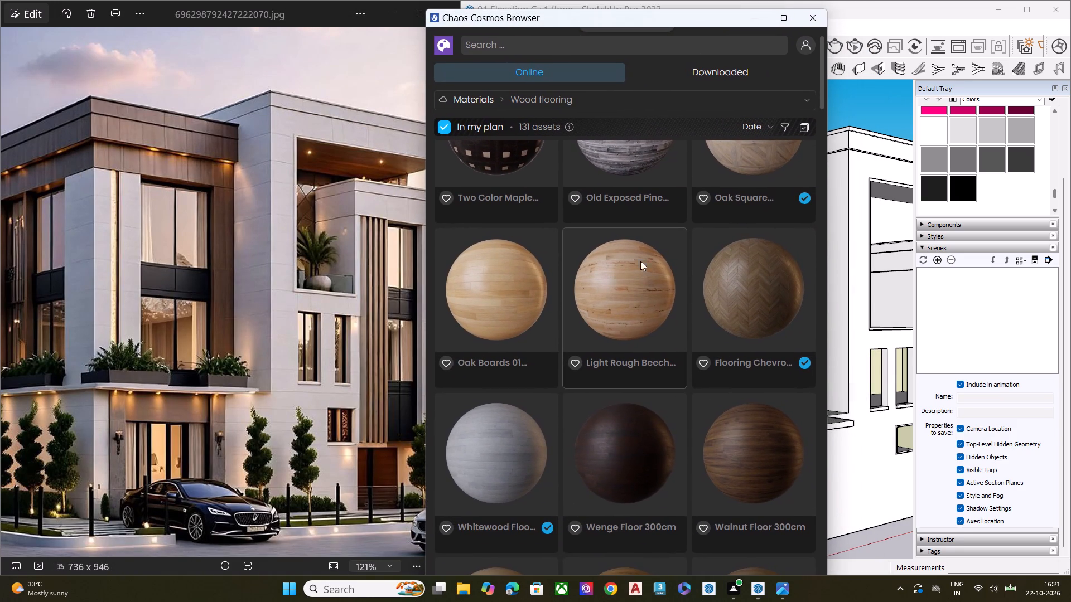
Look through the Wood flooring materials to the end of the category, comparing their tones with the brown cladding in the reference photo.
scroll(630, 276, "down", 2)
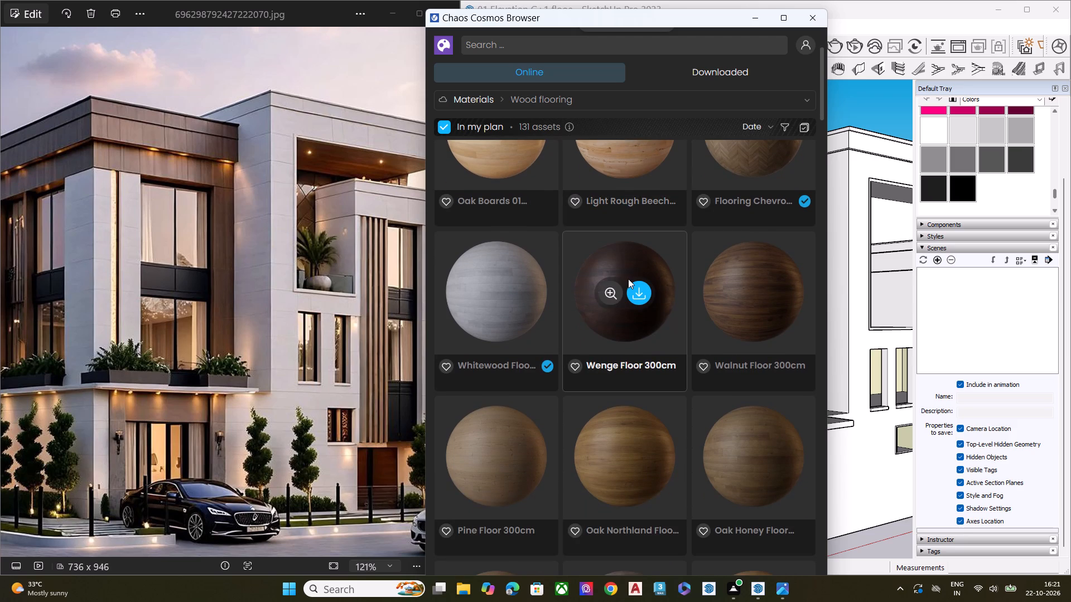
scroll(621, 290, "down", 4)
scroll(600, 345, "down", 1)
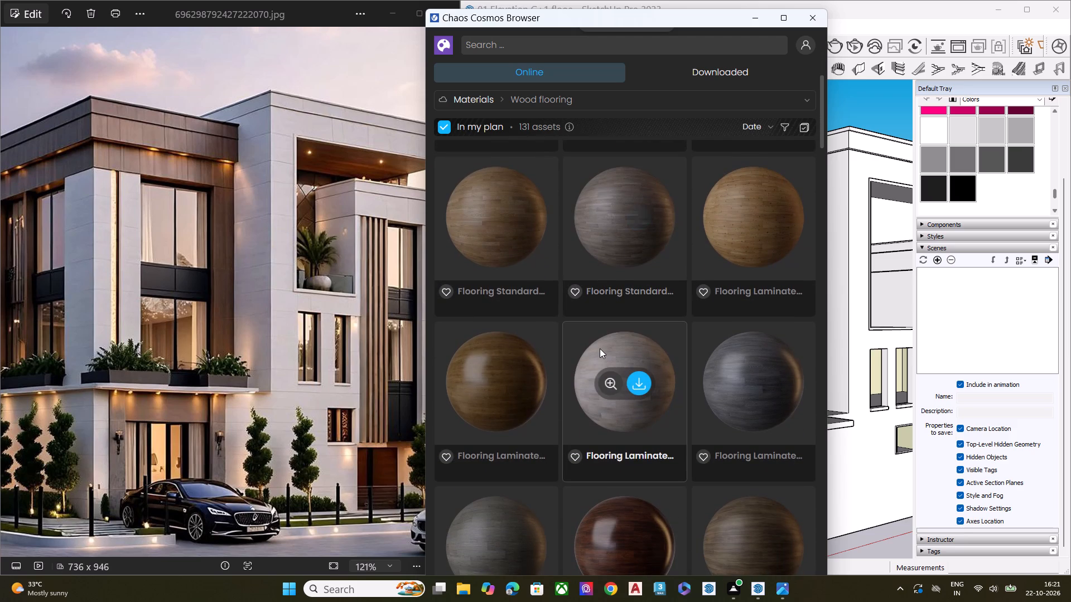
scroll(600, 348, "down", 1)
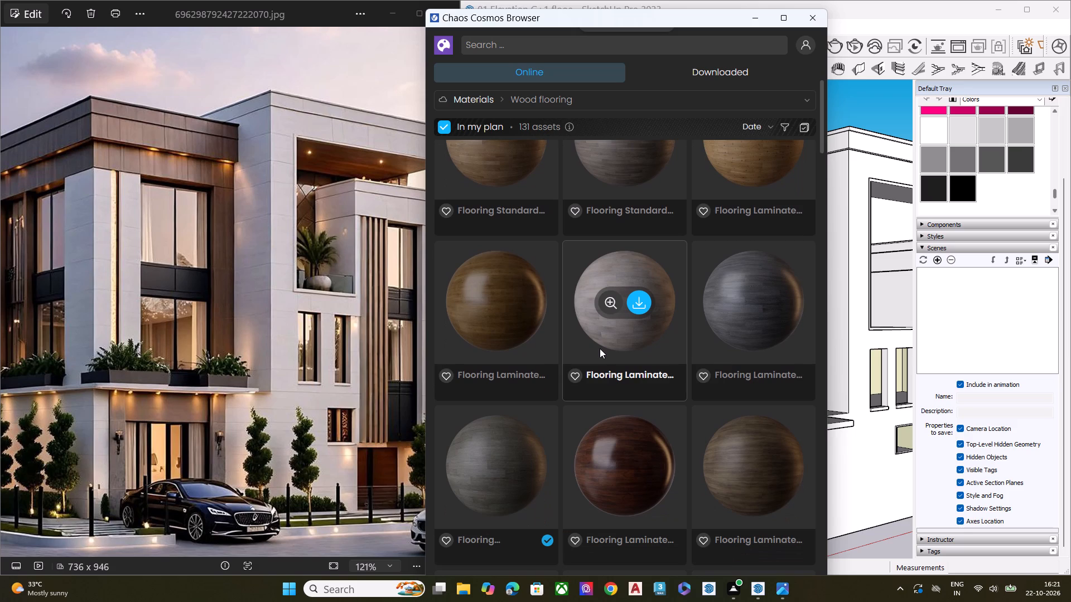
scroll(600, 348, "down", 5)
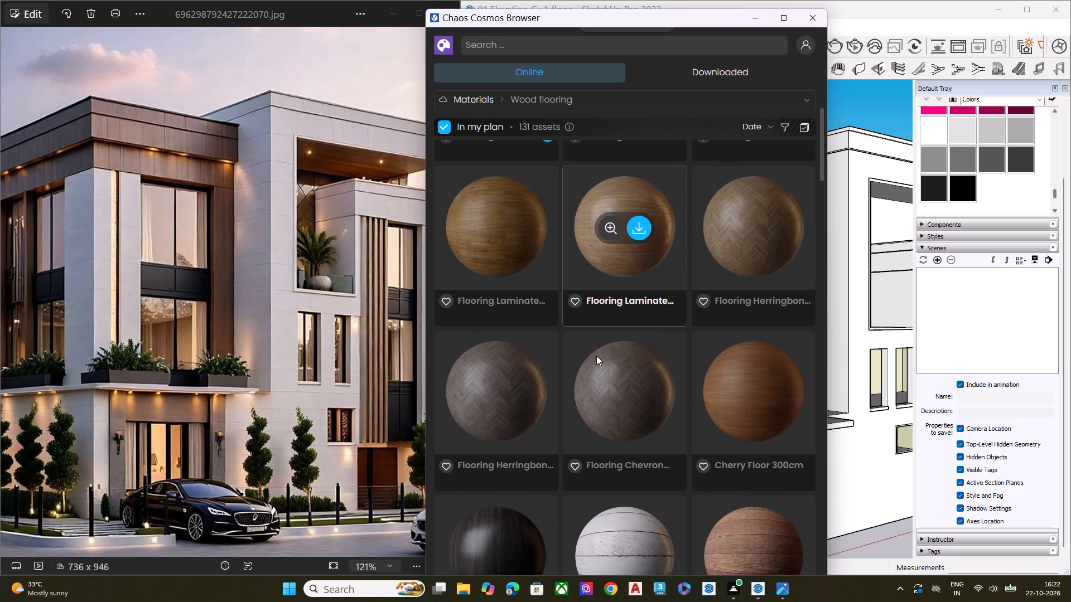
scroll(596, 356, "down", 1)
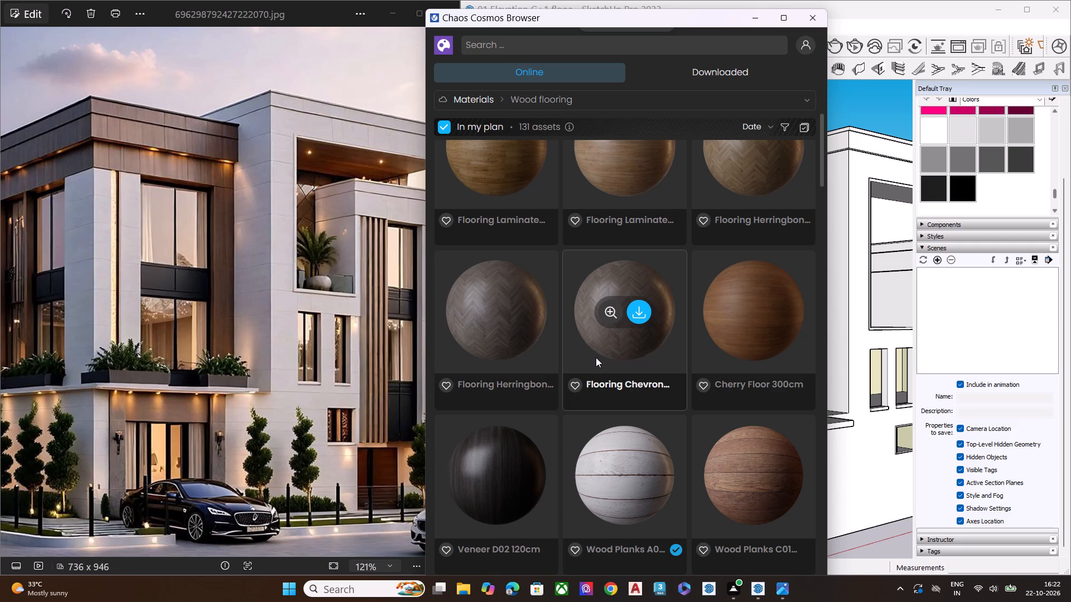
scroll(596, 357, "down", 4)
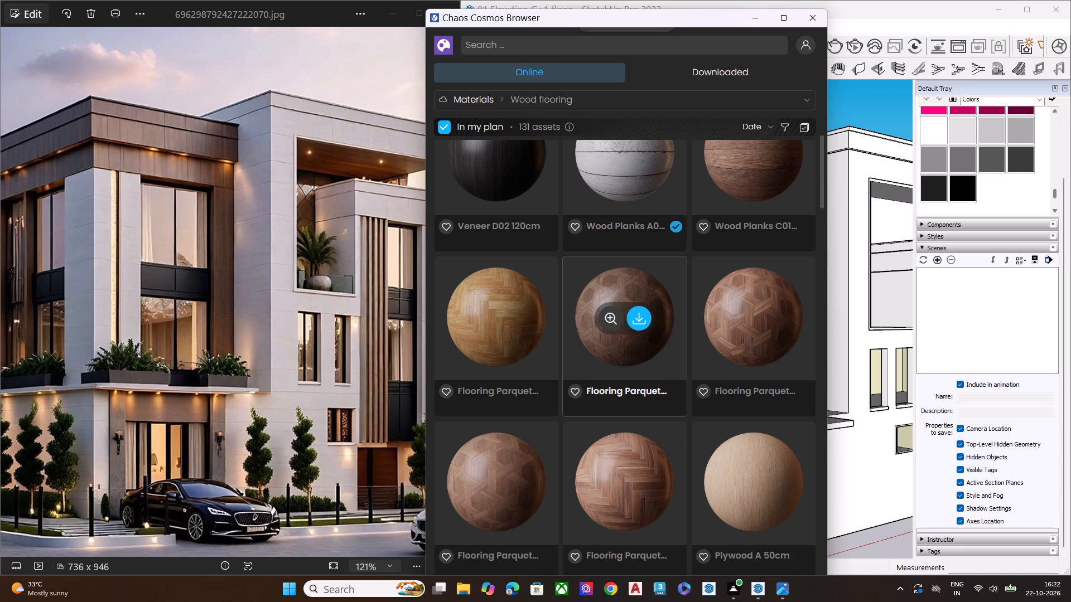
scroll(596, 357, "down", 2)
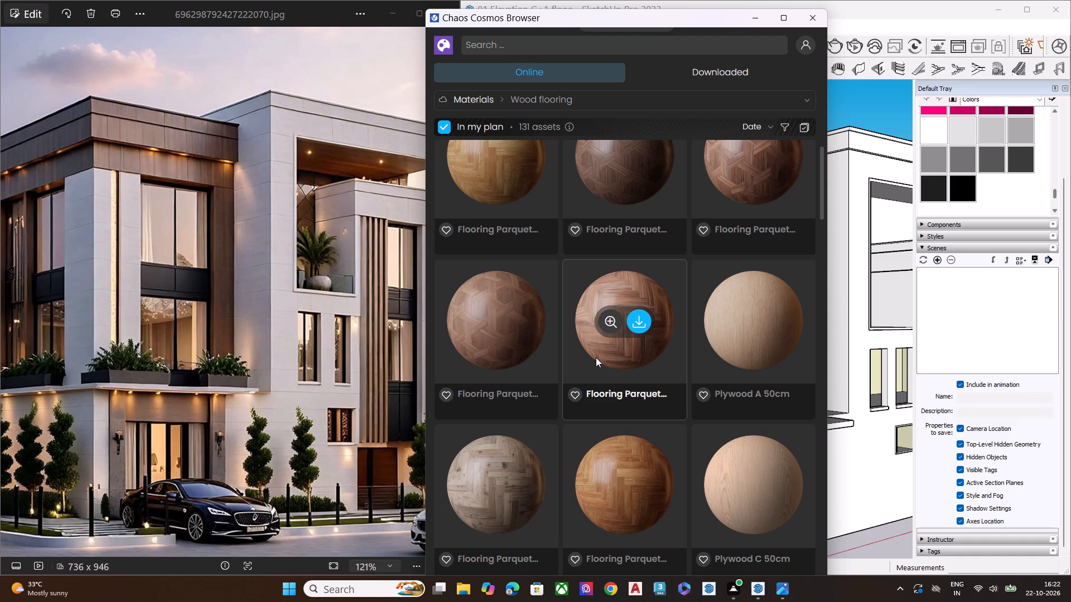
scroll(604, 392, "down", 1)
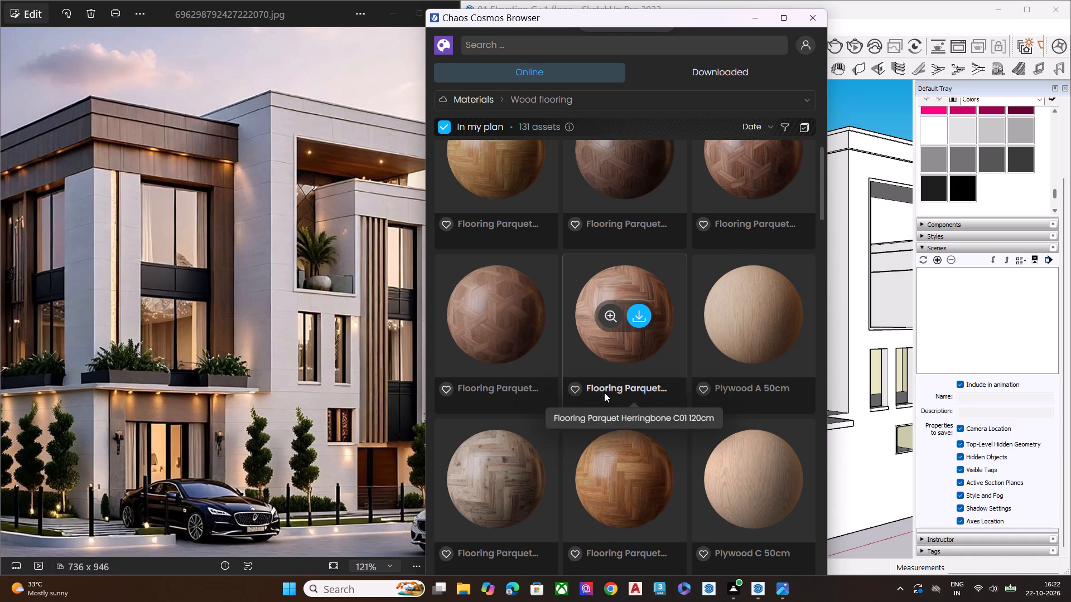
scroll(604, 392, "down", 3)
scroll(664, 352, "down", 4)
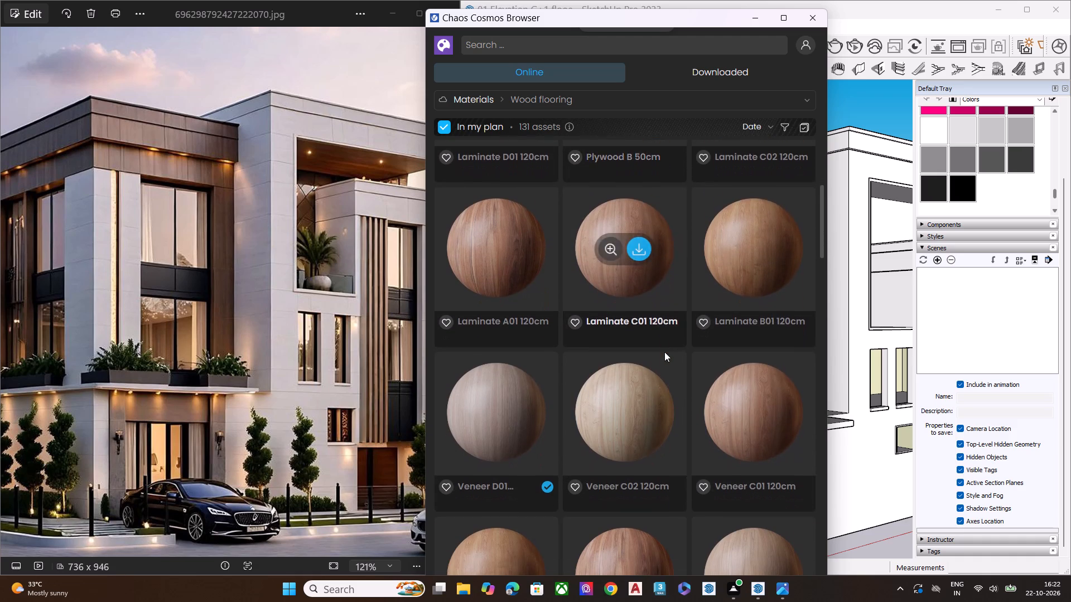
scroll(665, 352, "down", 6)
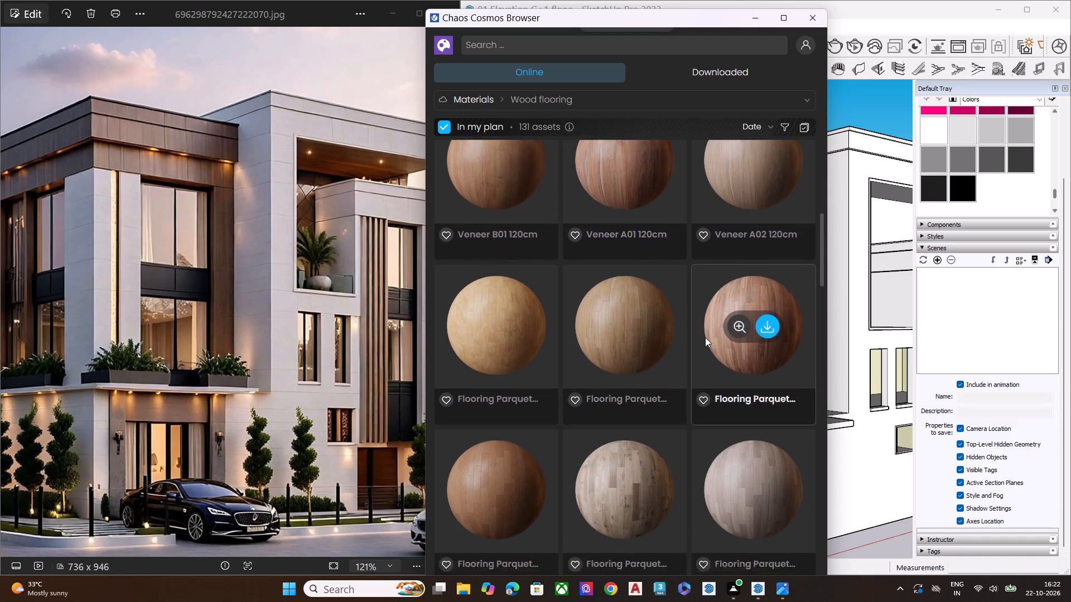
scroll(669, 371, "down", 3)
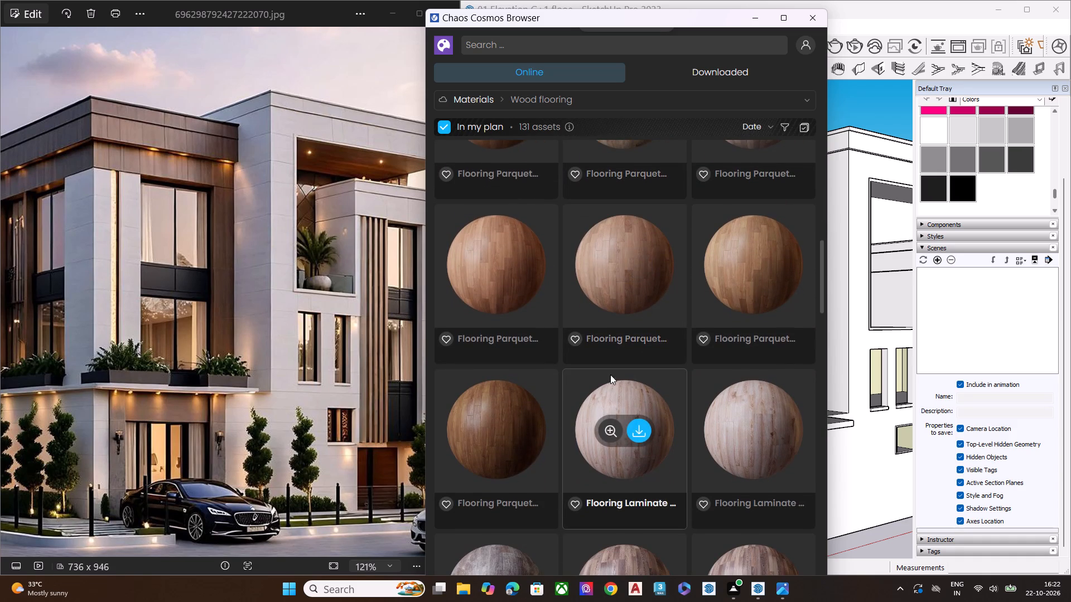
scroll(599, 357, "down", 7)
scroll(658, 315, "down", 2)
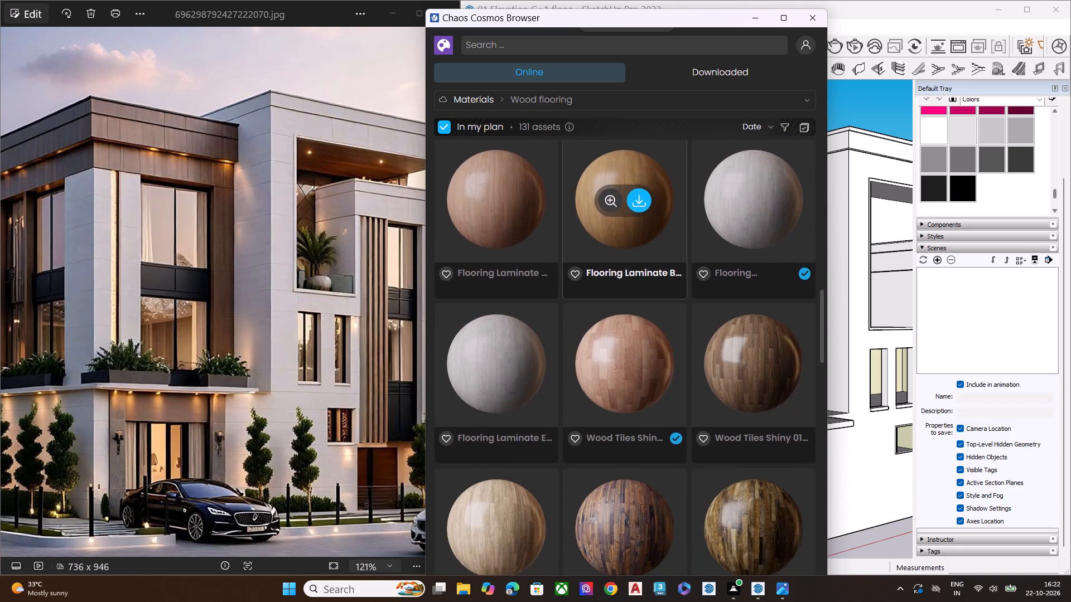
scroll(659, 322, "down", 6)
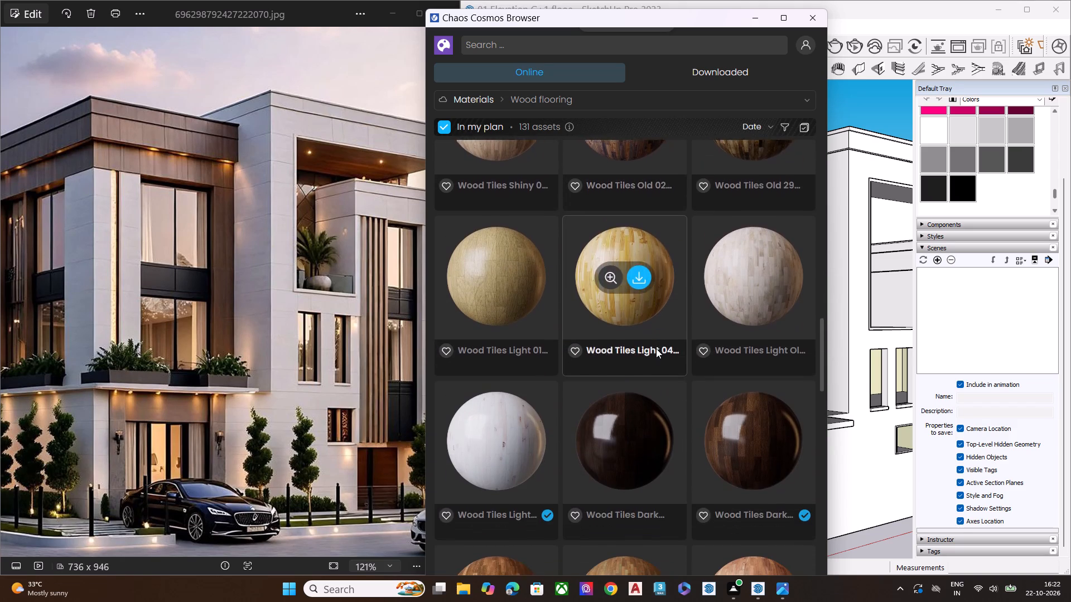
scroll(656, 348, "down", 6)
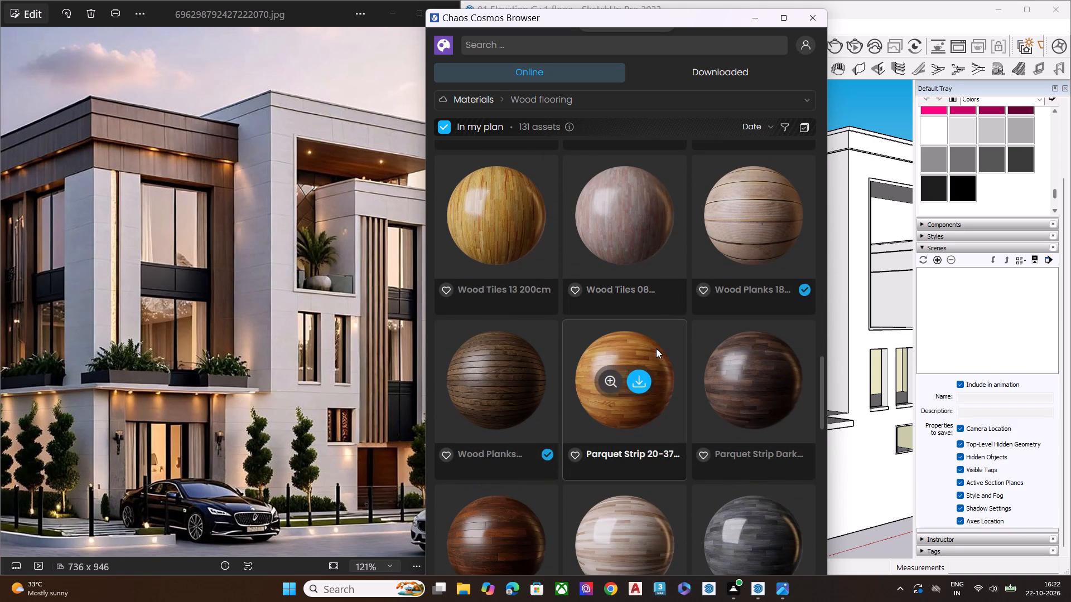
scroll(656, 348, "down", 3)
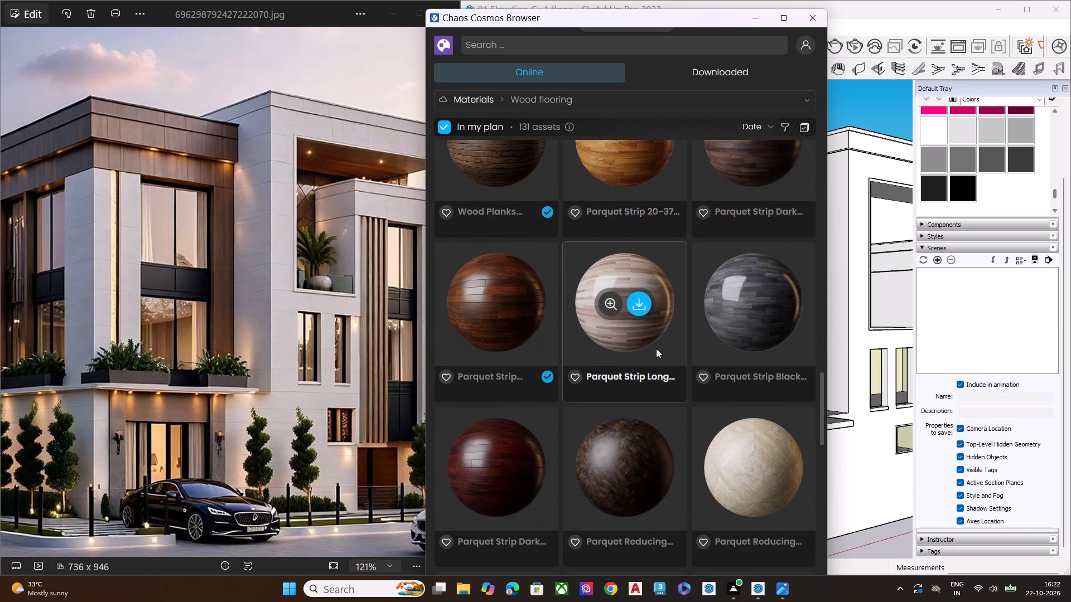
scroll(655, 349, "down", 3)
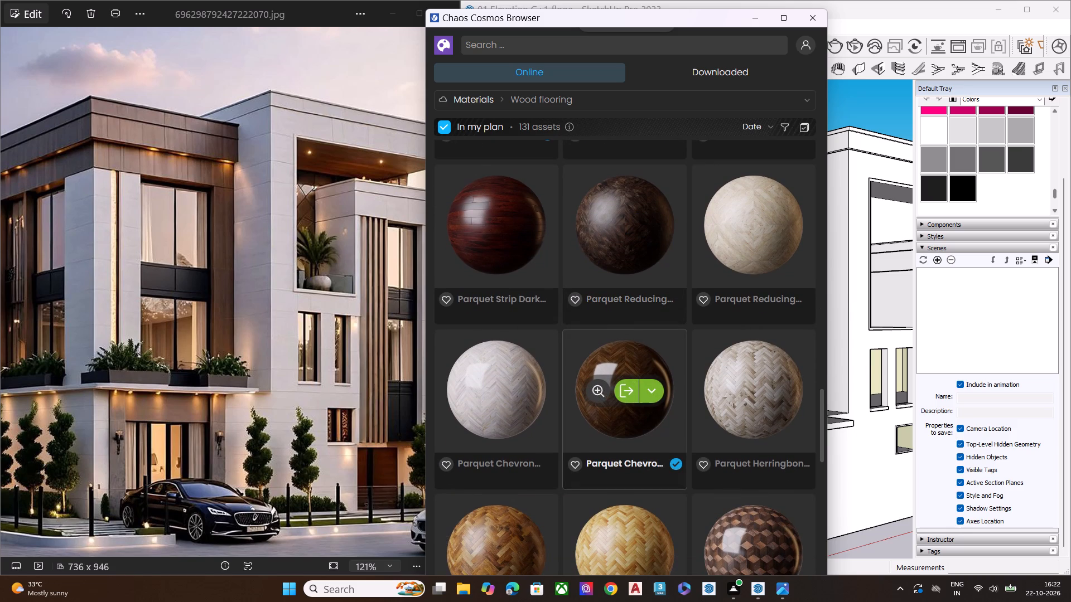
scroll(620, 342, "down", 3)
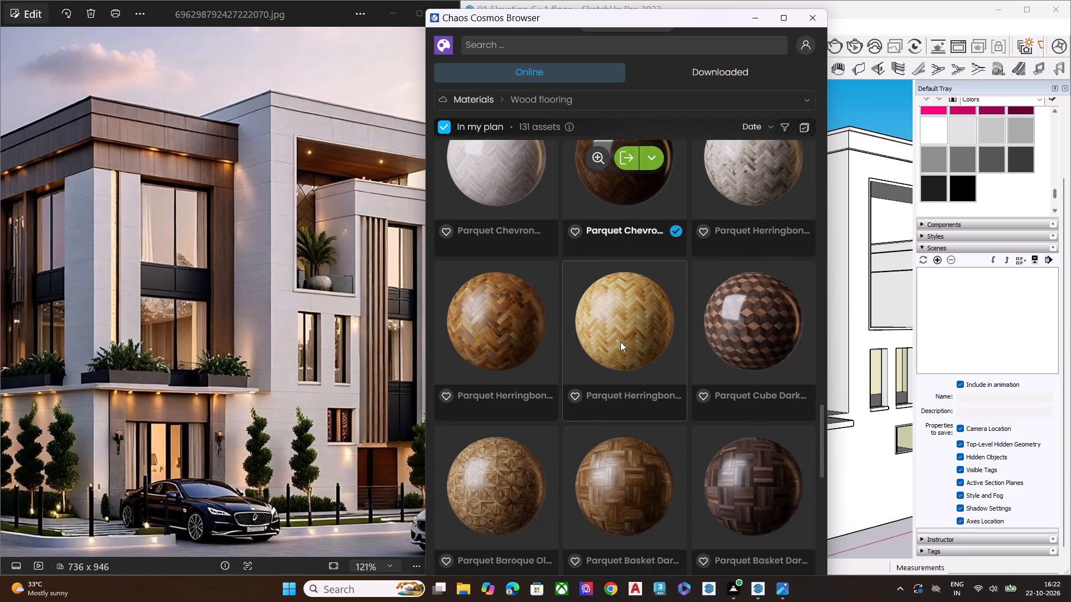
scroll(620, 342, "down", 1)
scroll(620, 342, "up", 1)
scroll(620, 342, "down", 7)
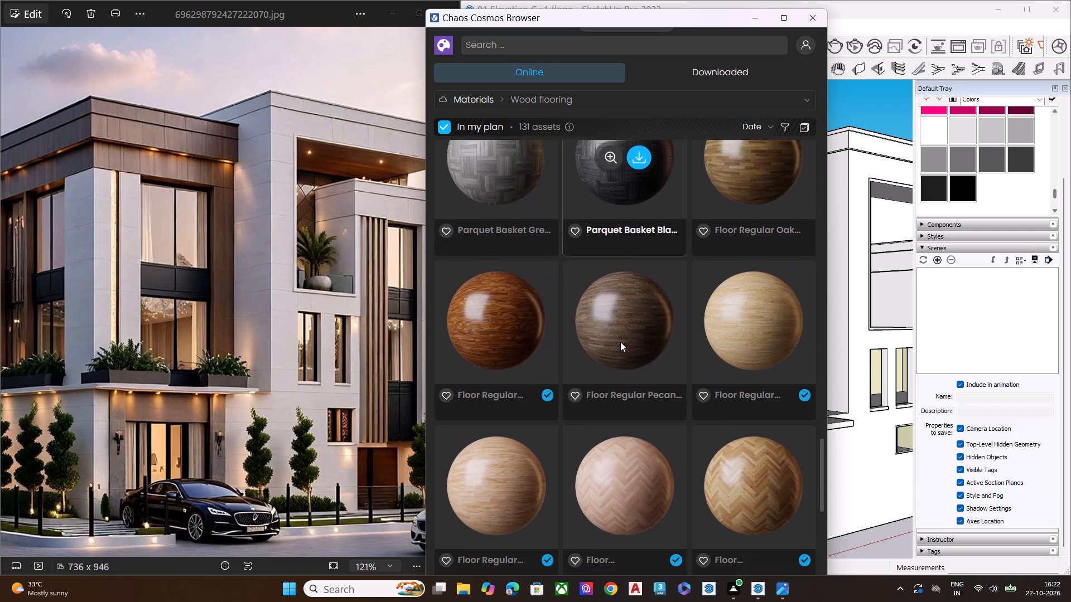
scroll(620, 342, "down", 4)
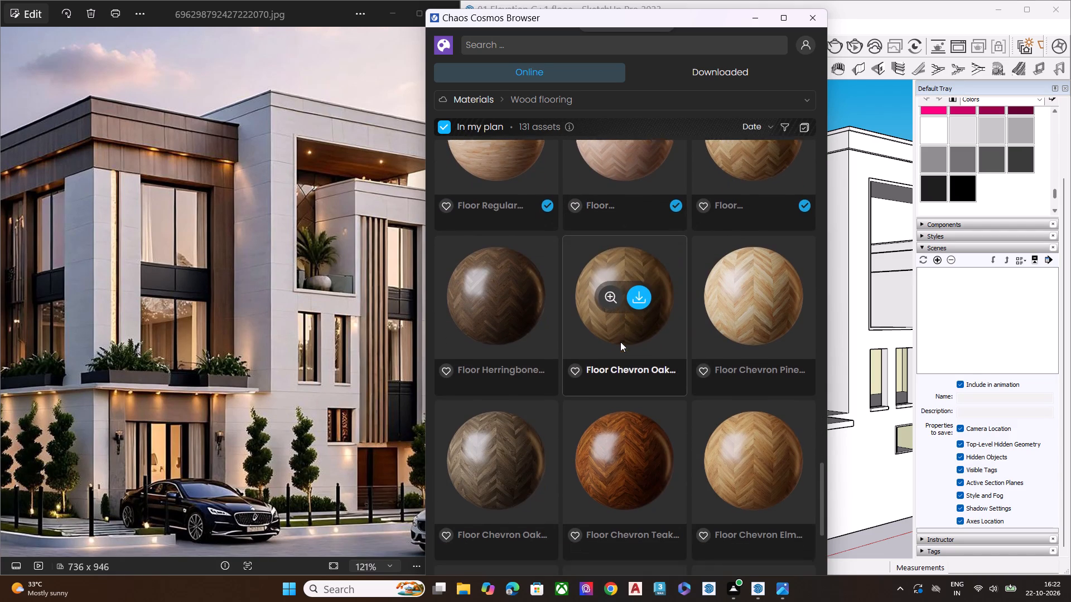
scroll(620, 342, "down", 6)
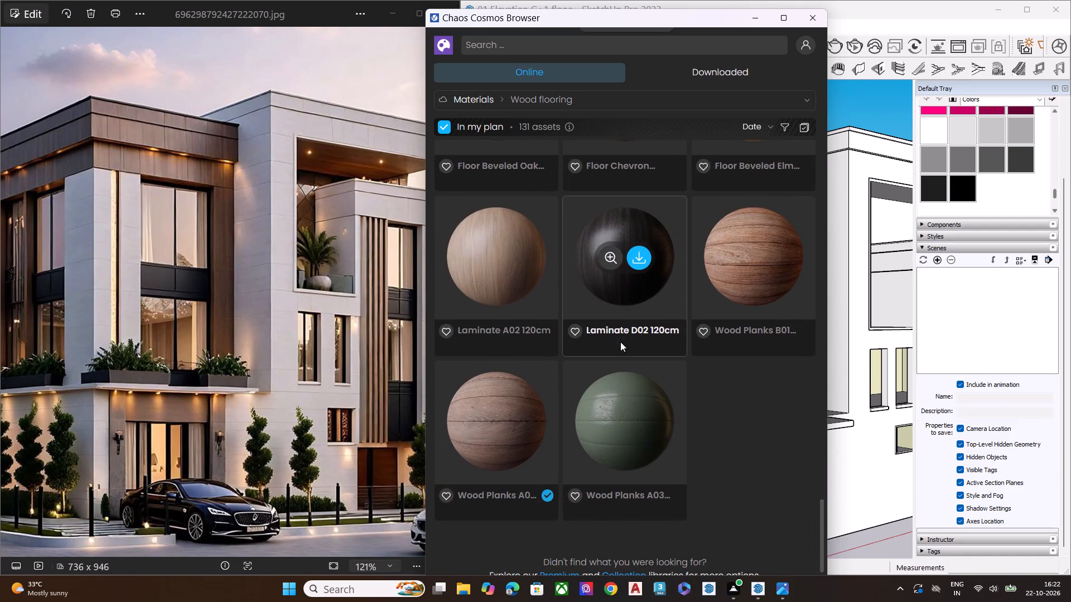
Re-examine the Parquet, Floor and Laminate materials near the end of the Wood flooring category against the facade's brown cladding.
scroll(620, 342, "up", 10)
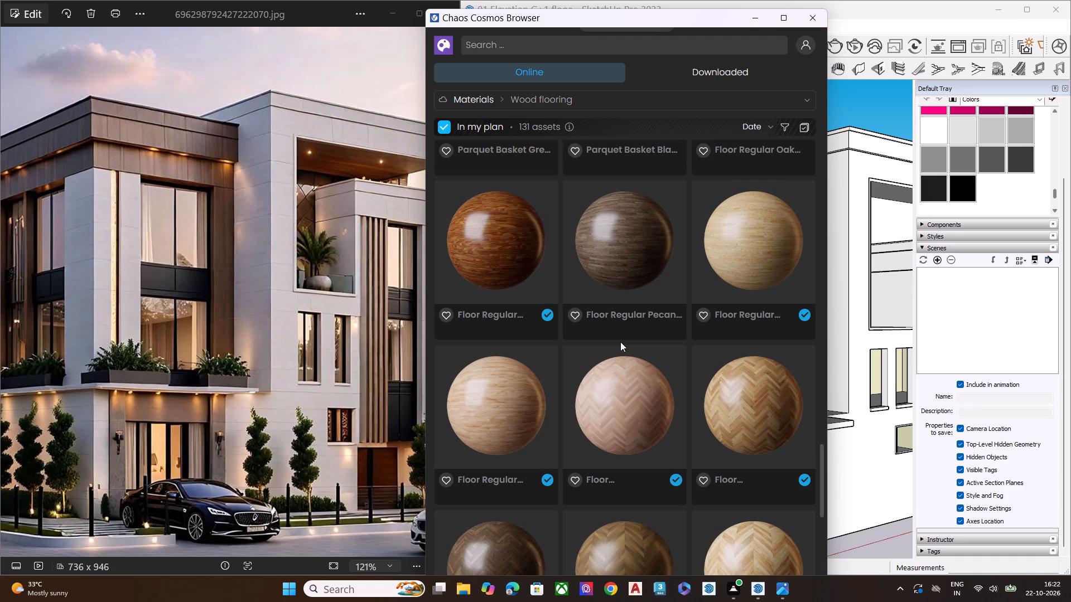
scroll(620, 342, "up", 2)
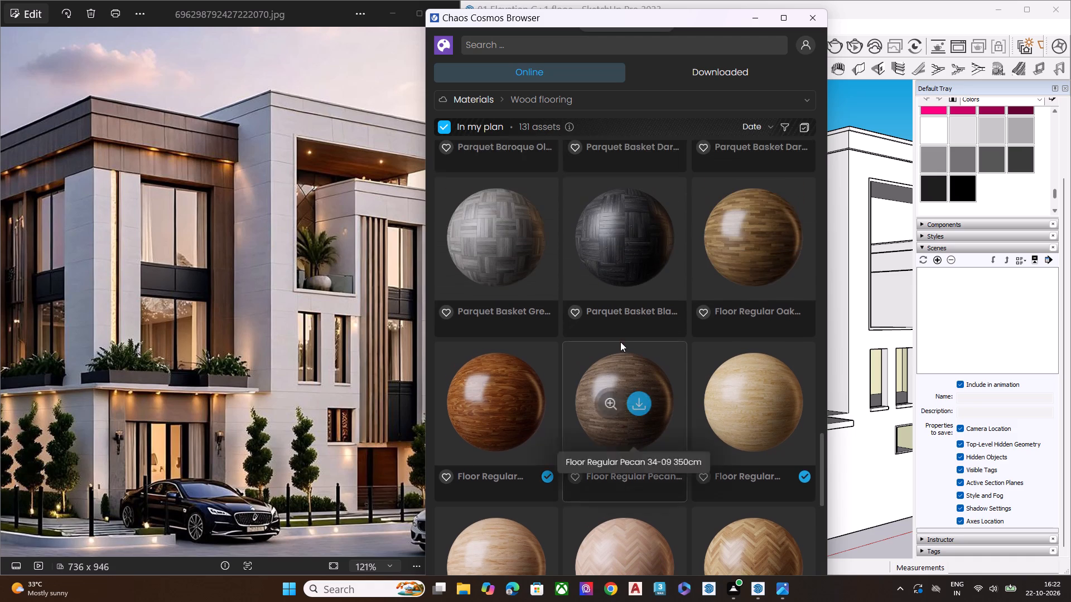
scroll(620, 342, "up", 4)
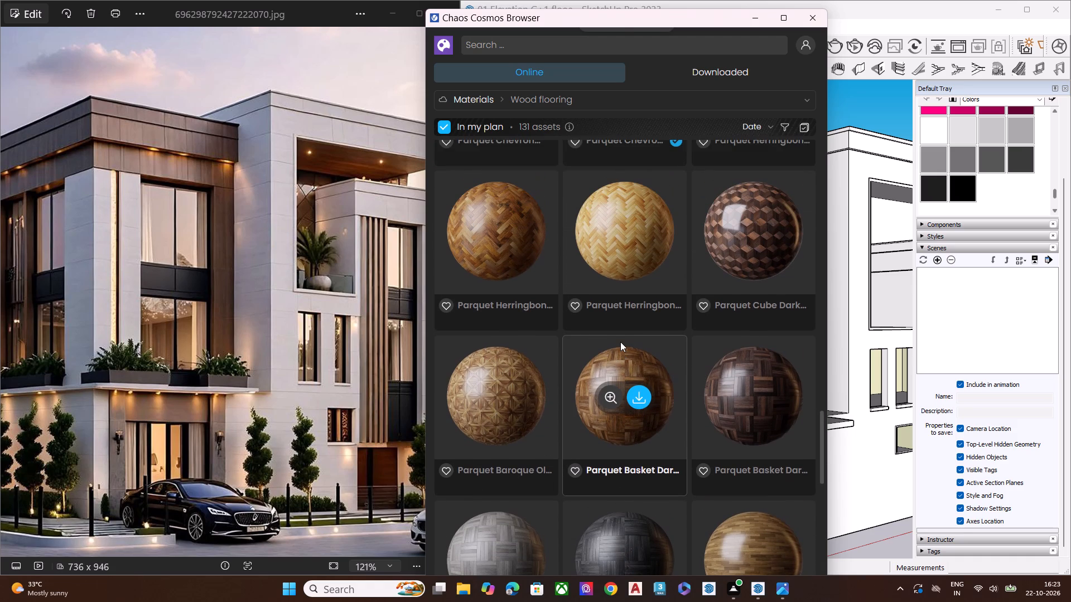
scroll(621, 312, "up", 2)
scroll(609, 260, "up", 1)
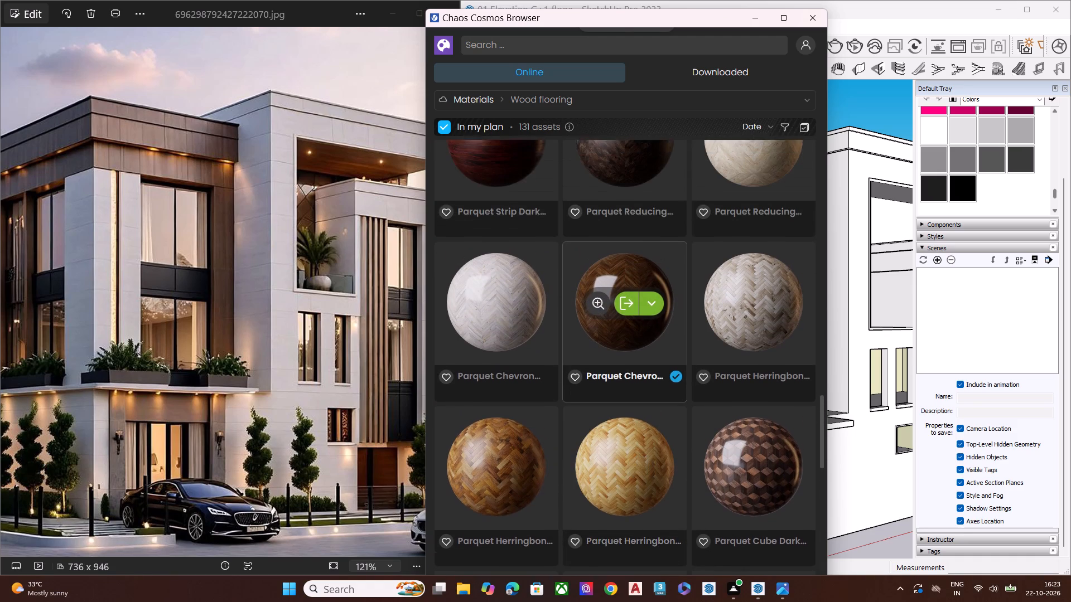
scroll(609, 260, "up", 2)
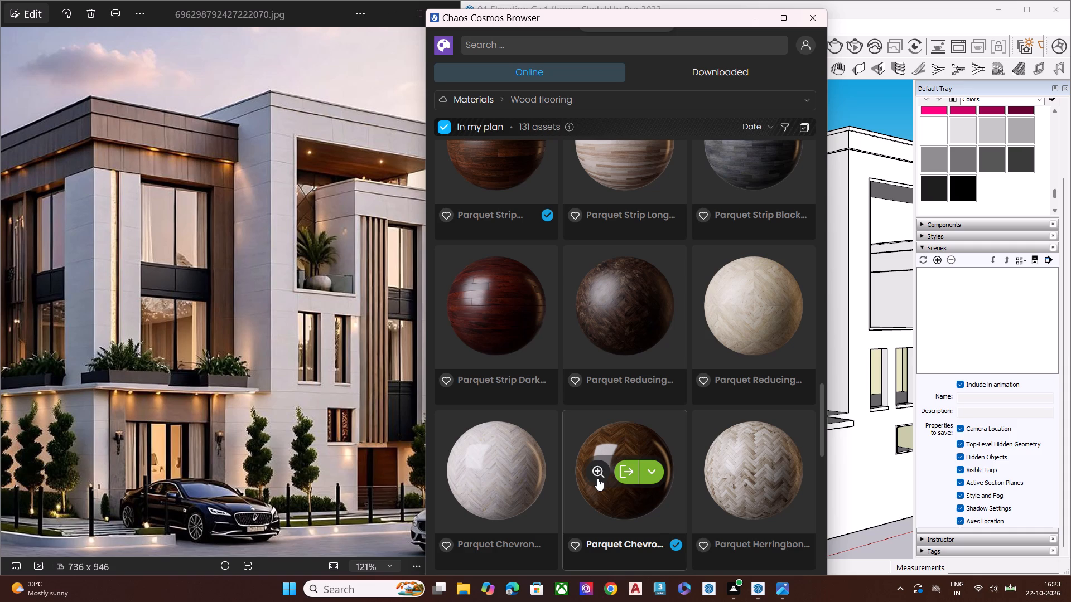
scroll(594, 452, "down", 3)
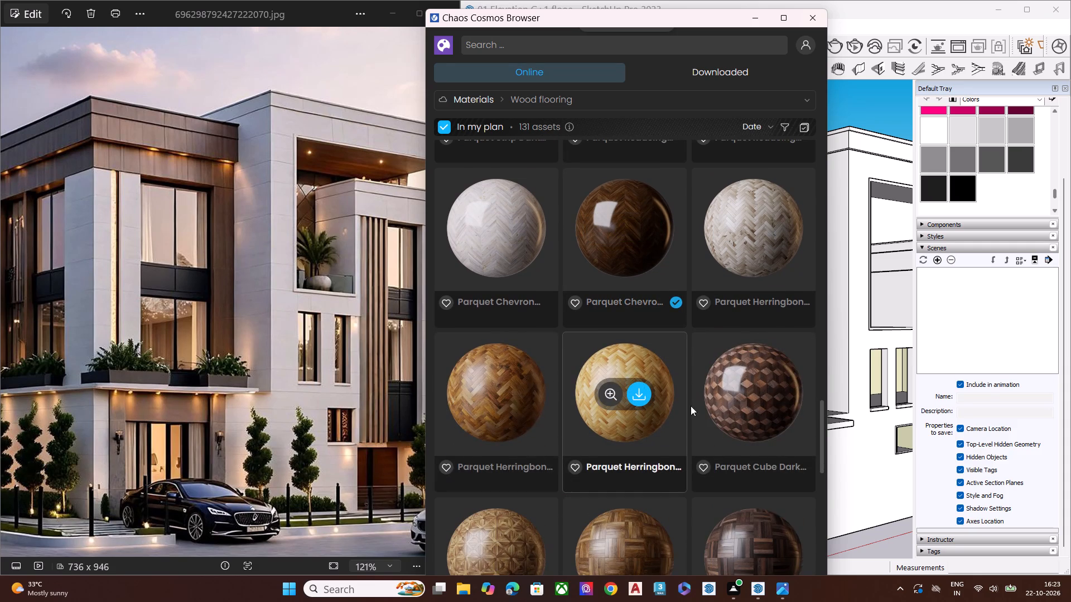
scroll(707, 407, "down", 3)
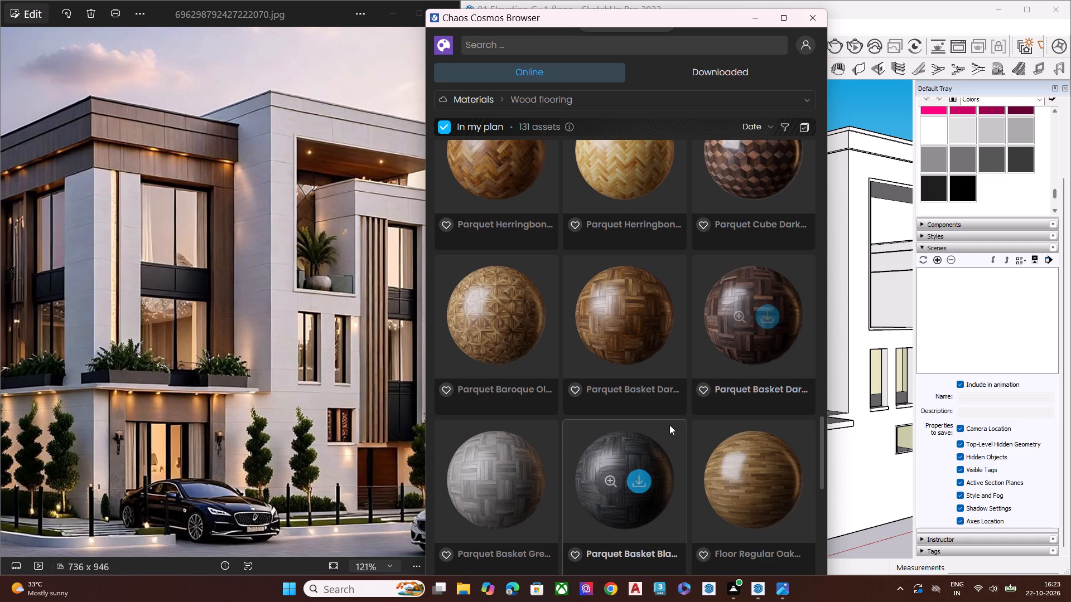
scroll(669, 414, "down", 4)
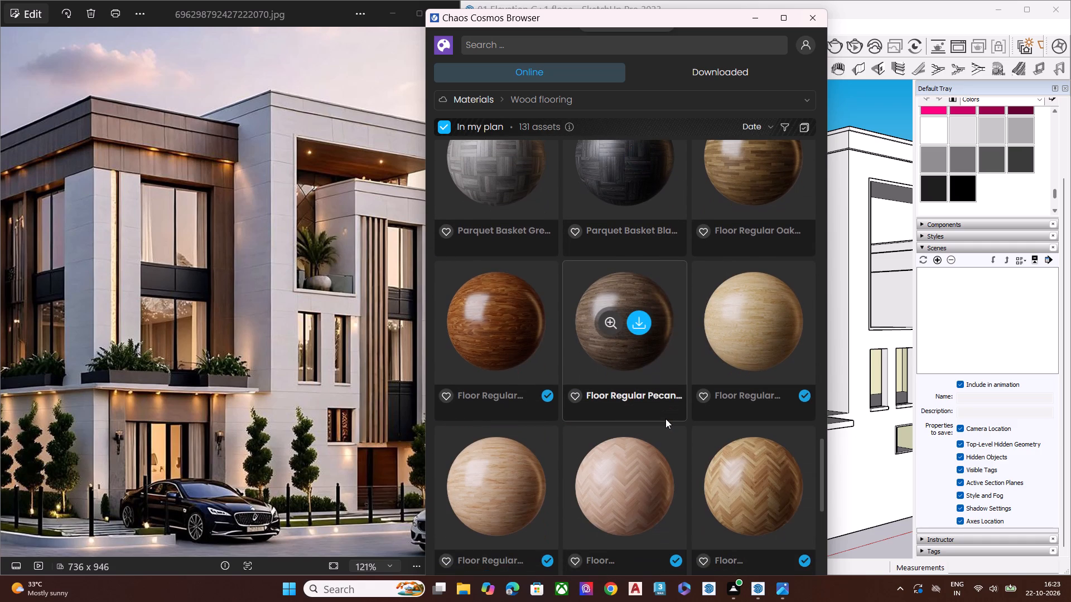
scroll(665, 419, "down", 5)
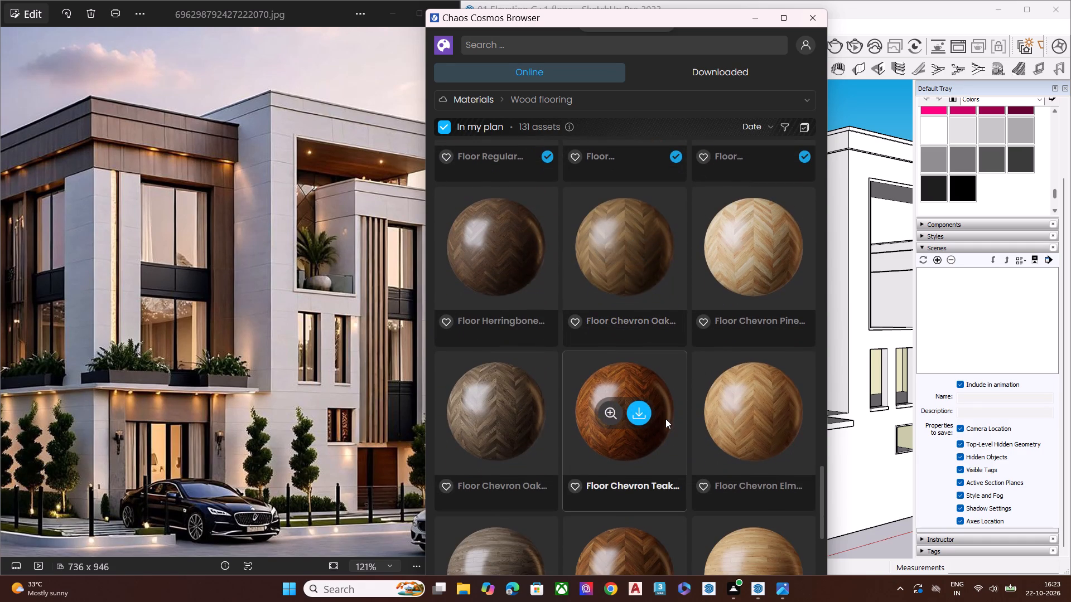
scroll(665, 419, "down", 3)
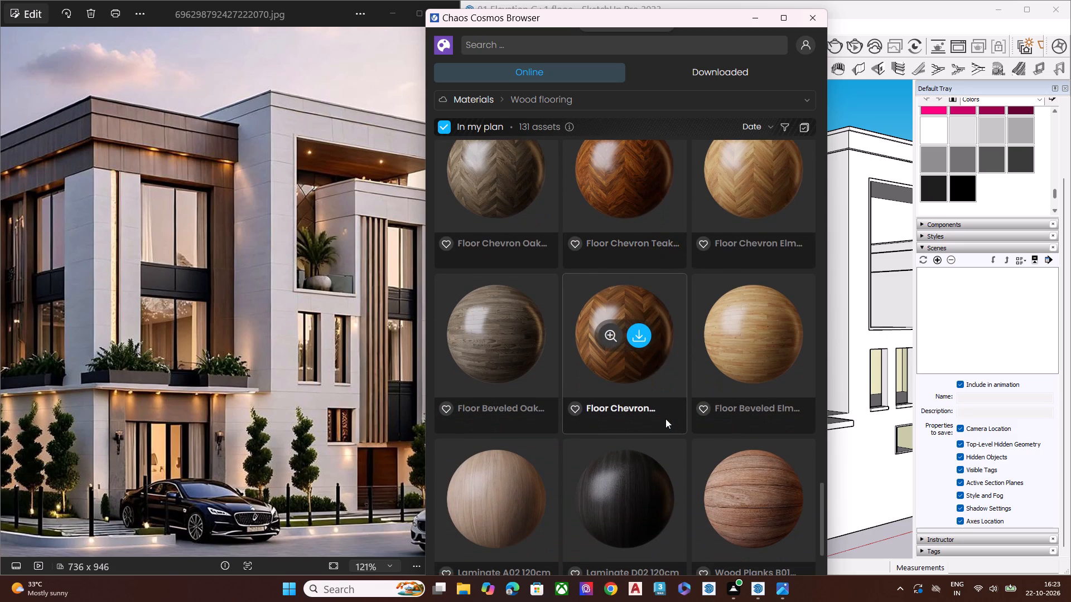
scroll(665, 419, "down", 2)
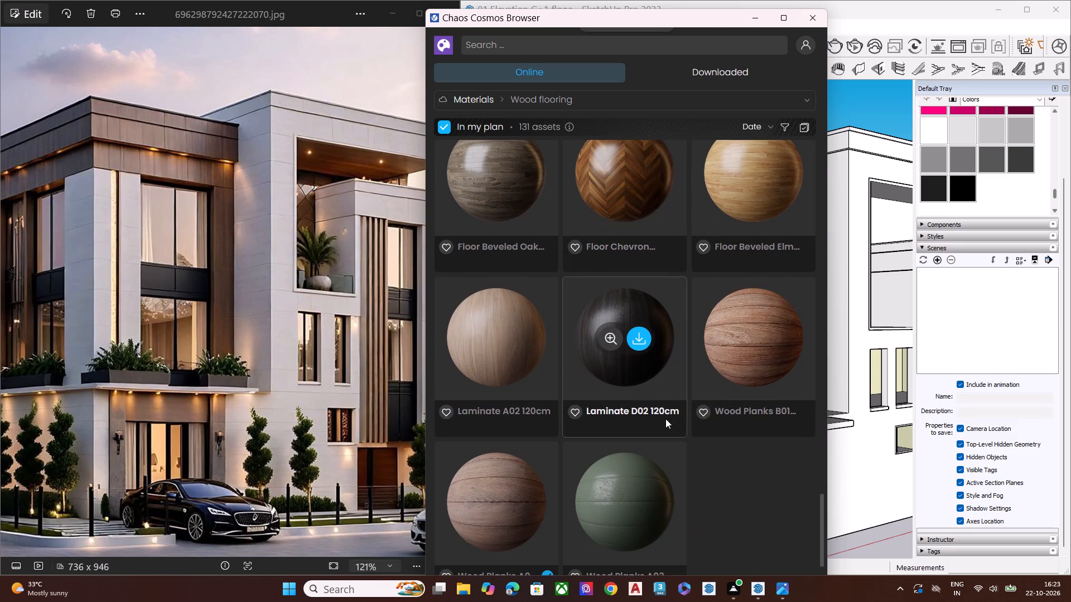
Go back through the Wood flooring materials from the Floor Chevron finishes to the Wood Planks and Wood Tiles, comparing their brown tones.
scroll(620, 432, "up", 3)
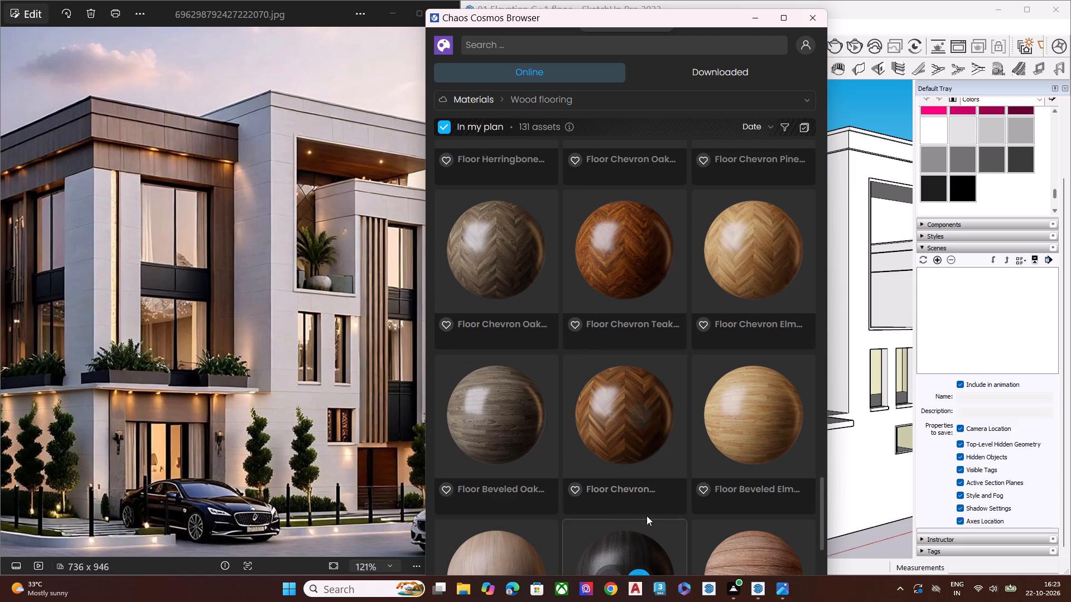
scroll(614, 360, "up", 2)
scroll(684, 366, "up", 2)
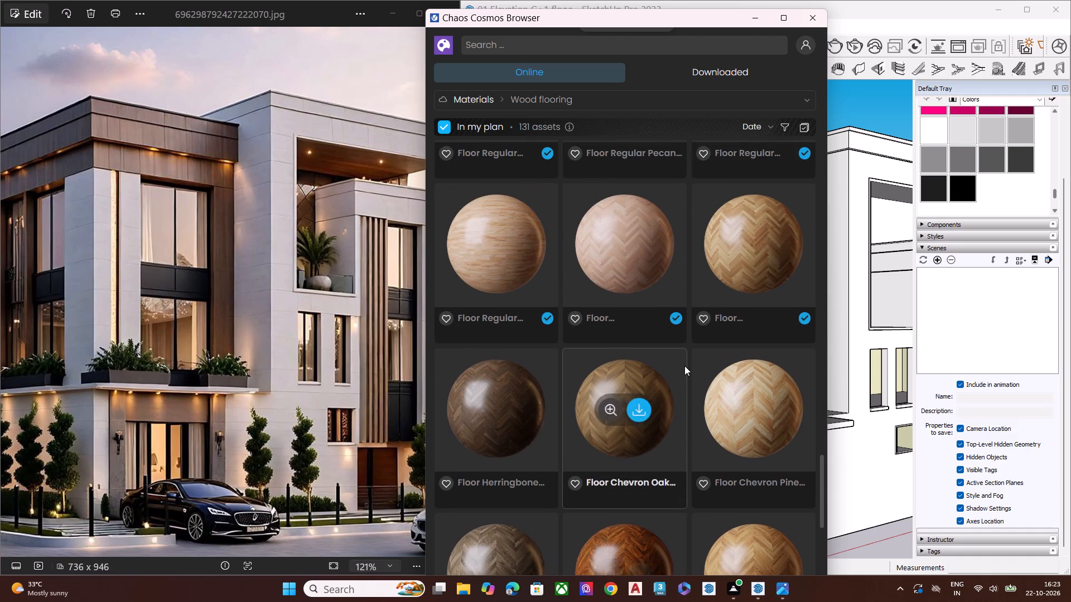
scroll(684, 366, "up", 2)
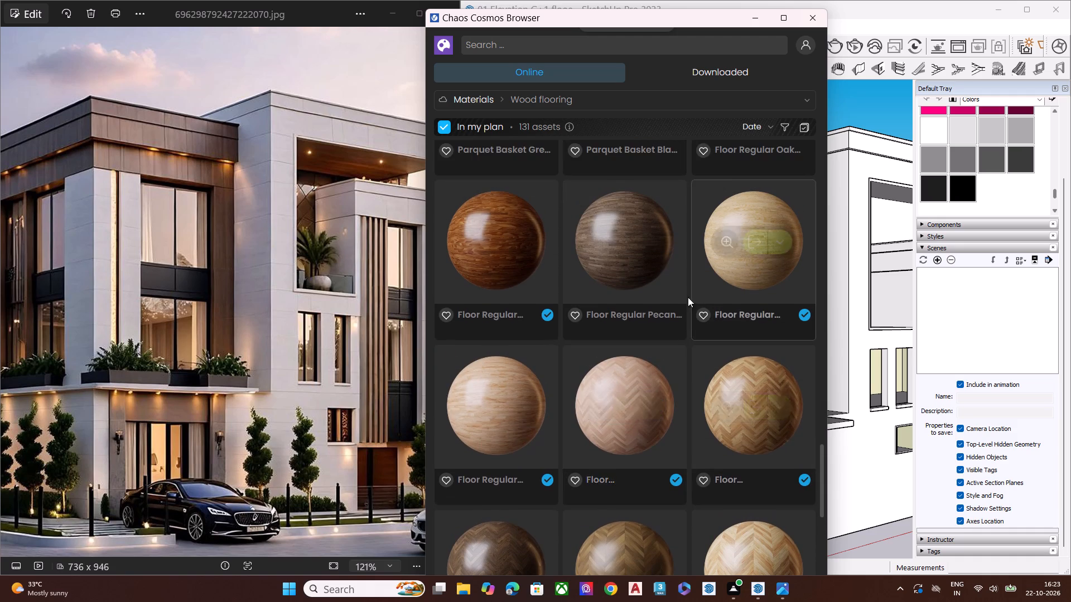
scroll(668, 303, "up", 5)
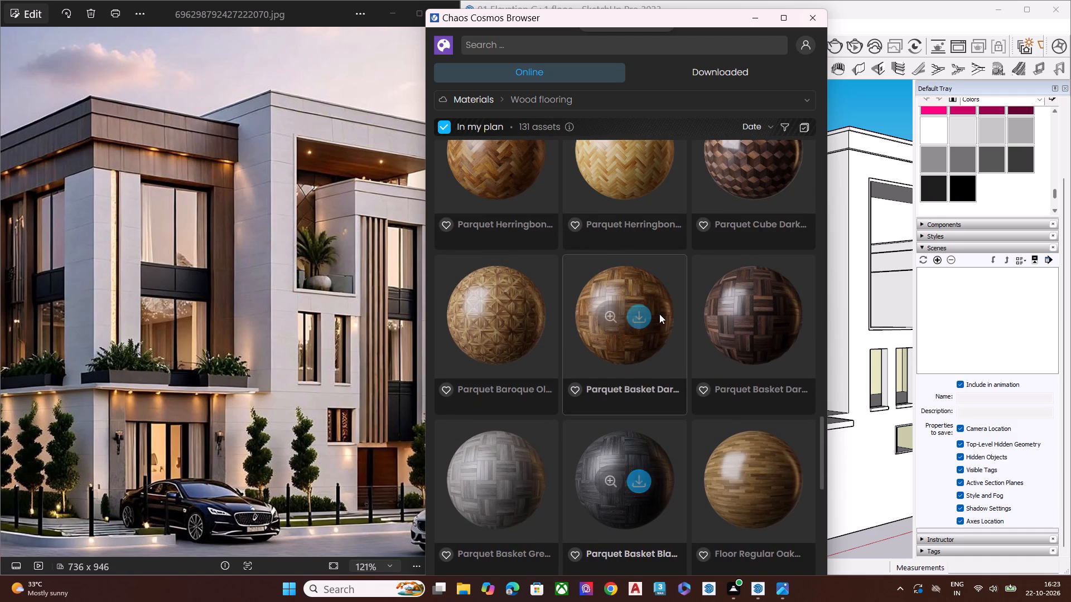
scroll(754, 346, "up", 7)
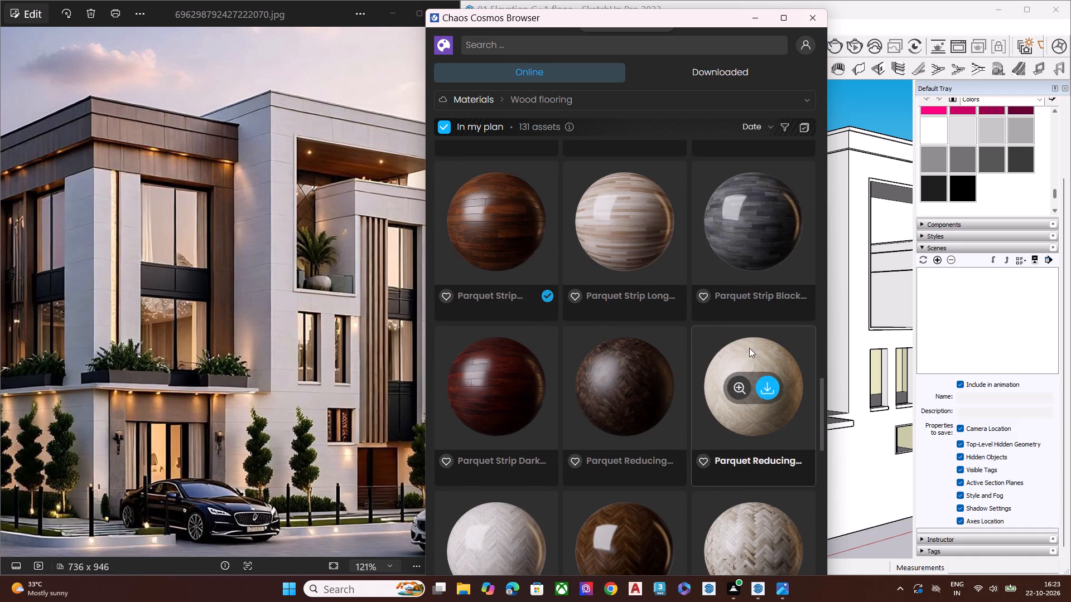
scroll(468, 386, "up", 1)
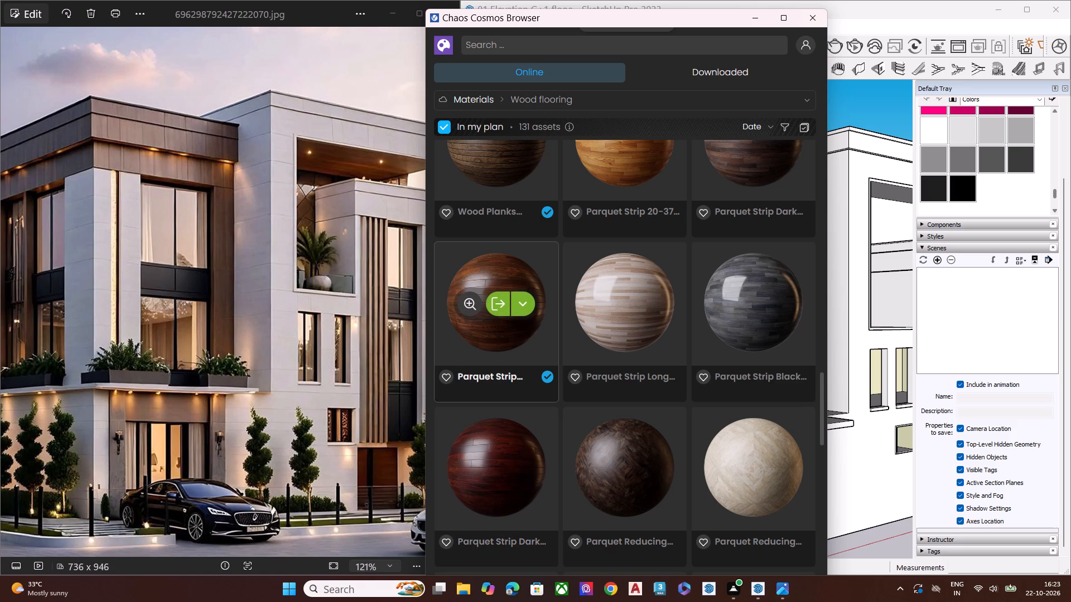
scroll(549, 426, "up", 2)
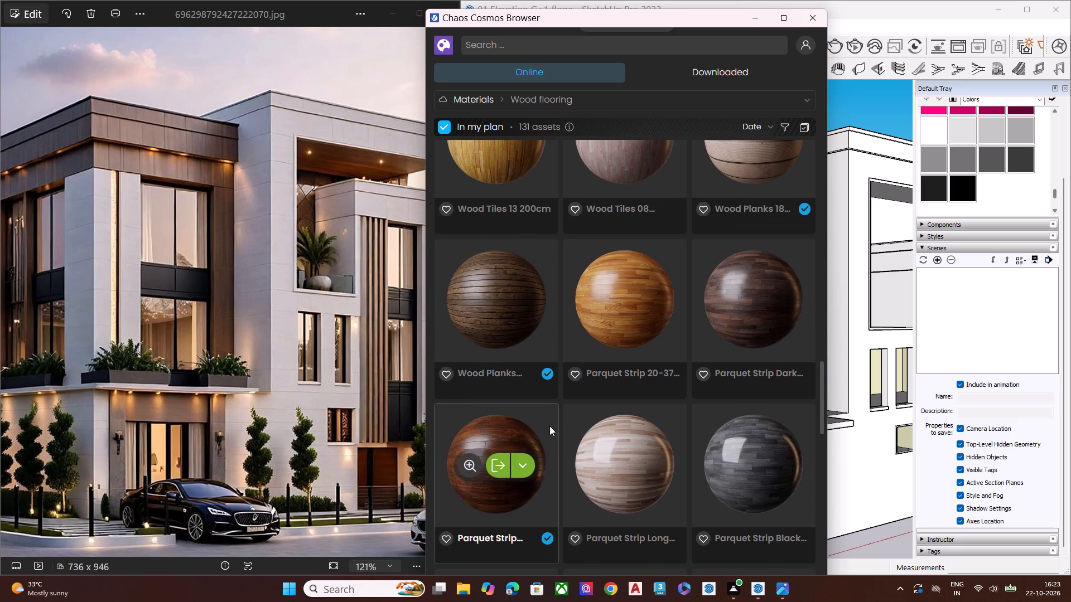
scroll(544, 377, "up", 2)
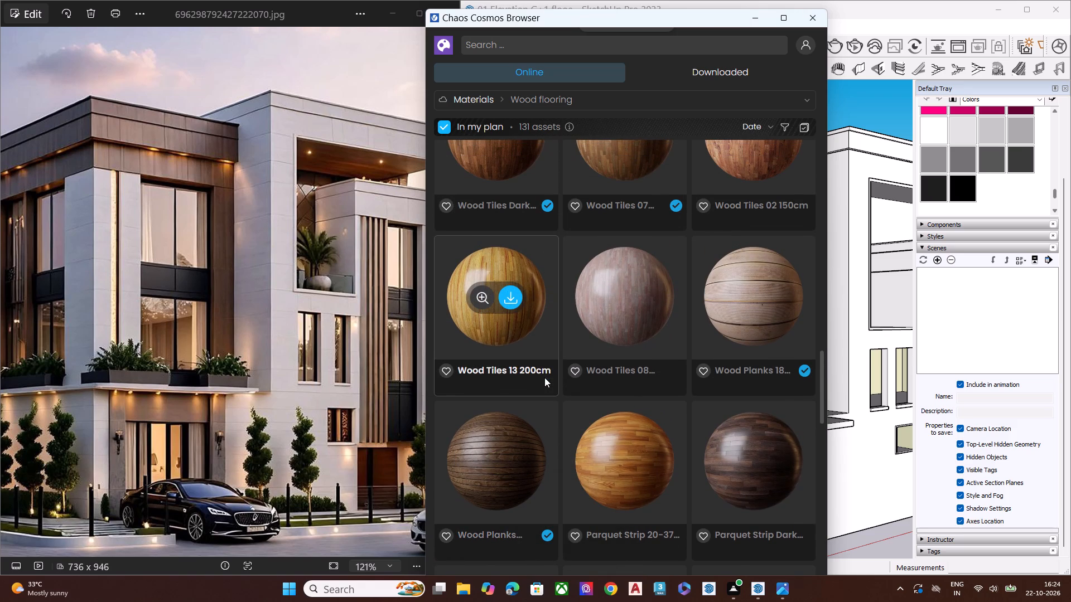
Examine the brown cladding around the upper facade and windows in the reference photo up close.
scroll(138, 306, "up", 7)
scroll(105, 261, "up", 1)
scroll(185, 360, "down", 2)
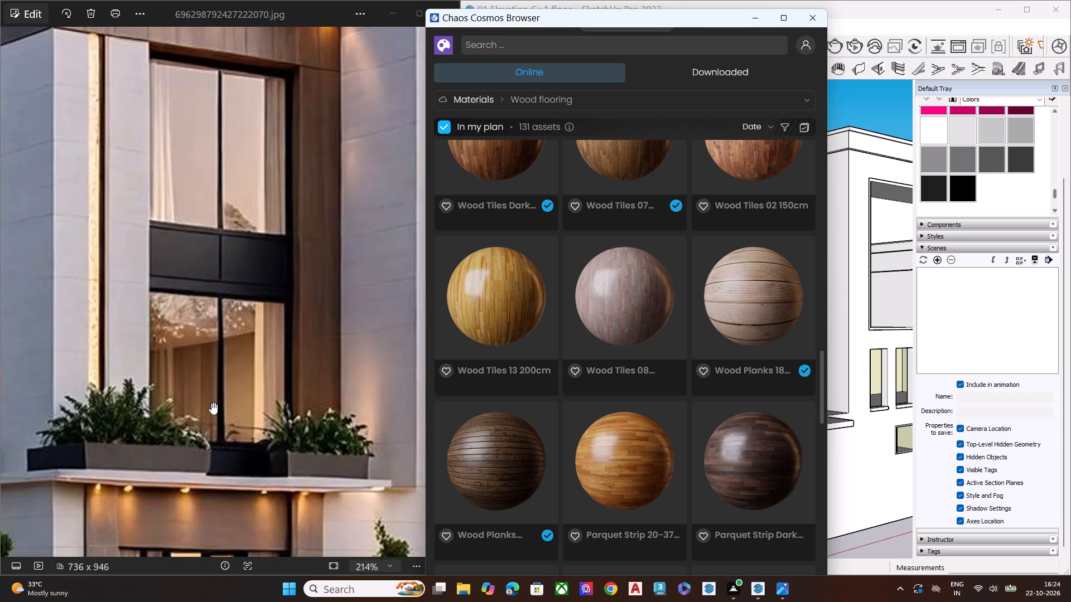
scroll(211, 402, "down", 2)
scroll(127, 227, "up", 1)
scroll(257, 458, "down", 3)
scroll(226, 248, "up", 8)
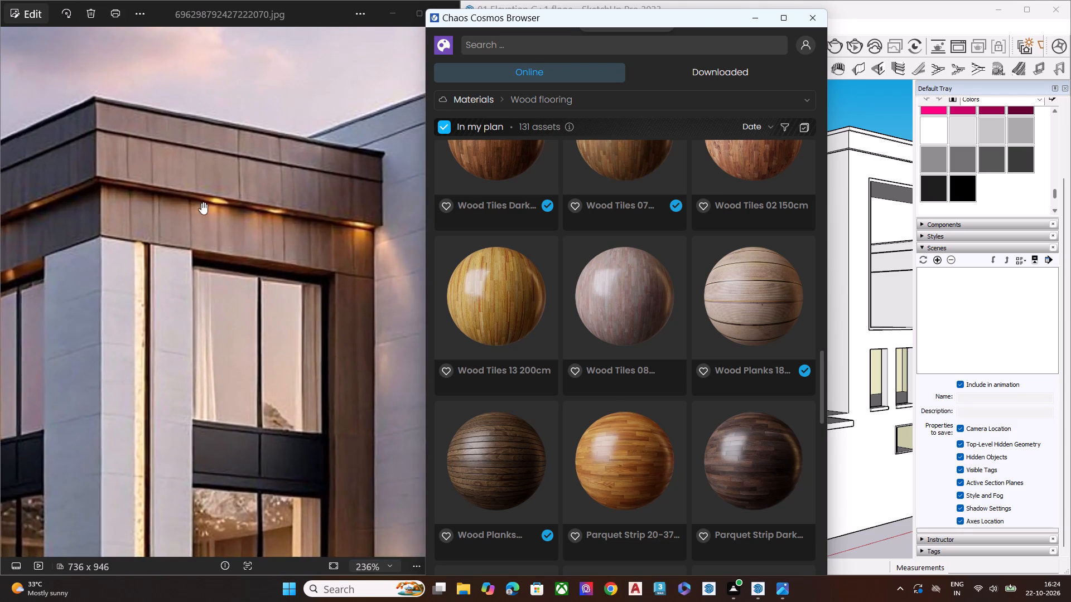
scroll(209, 208, "up", 4)
scroll(209, 208, "down", 10)
scroll(247, 265, "down", 5)
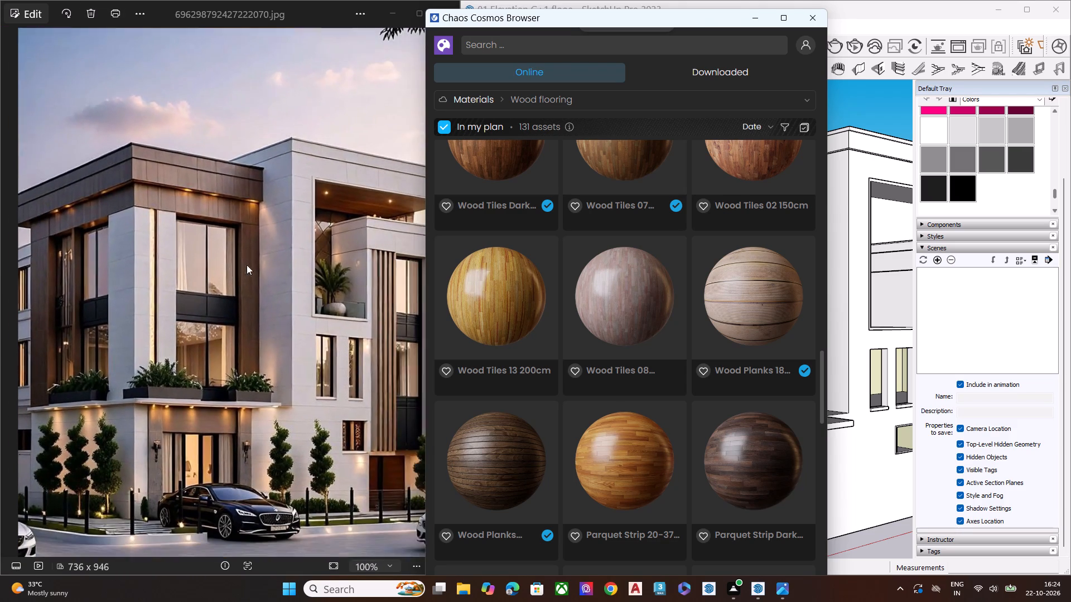
Check the remaining Wood flooring materials from the Parquet finishes to the end of the category against the cladding's colour and grain.
scroll(247, 265, "down", 2)
scroll(603, 379, "down", 8)
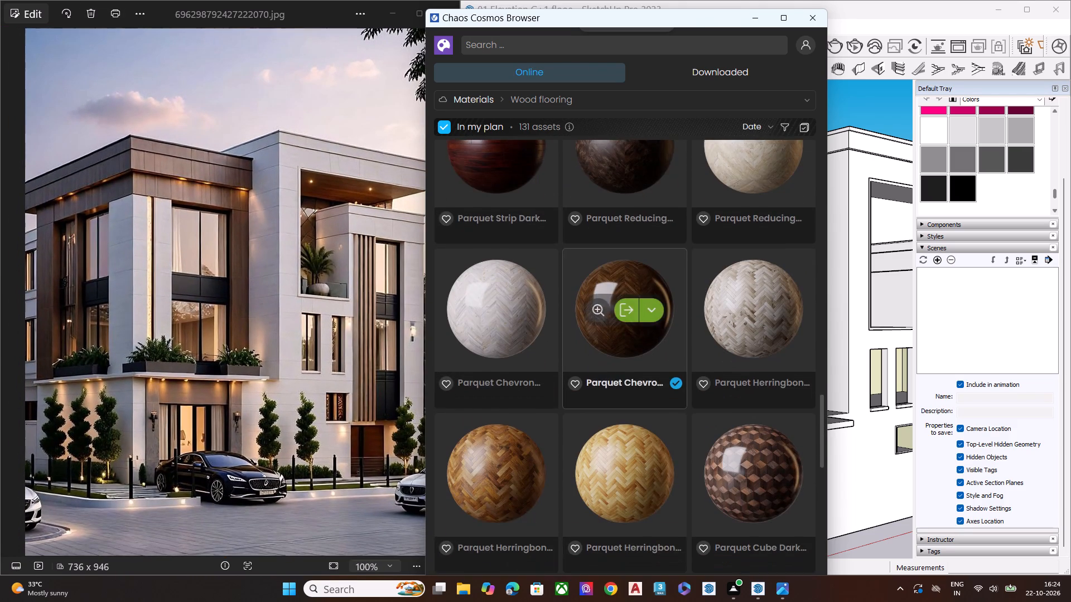
scroll(614, 343, "down", 6)
scroll(658, 377, "down", 2)
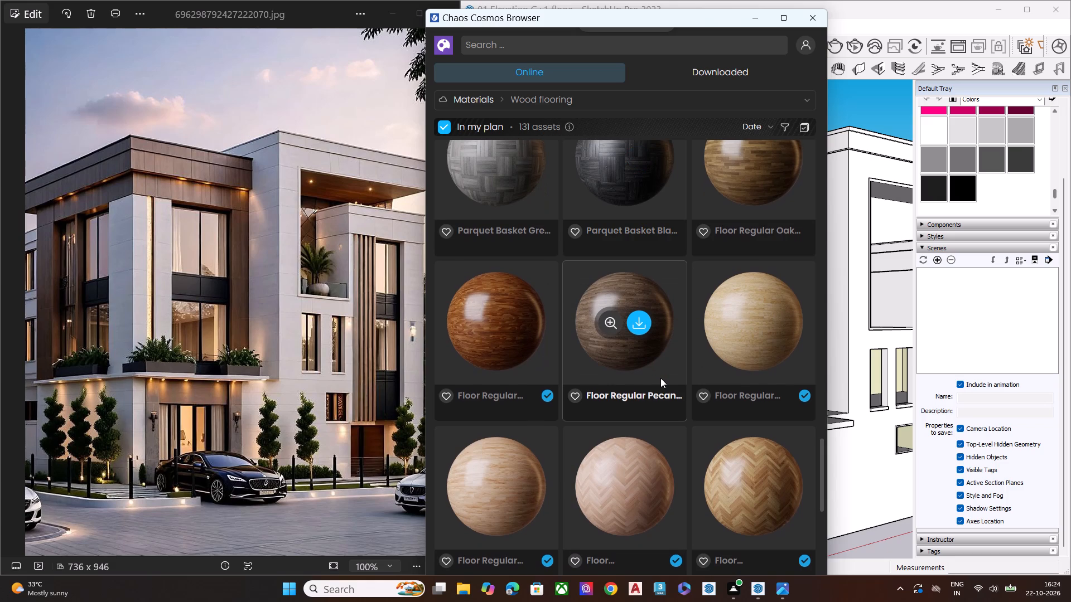
scroll(660, 378, "up", 1)
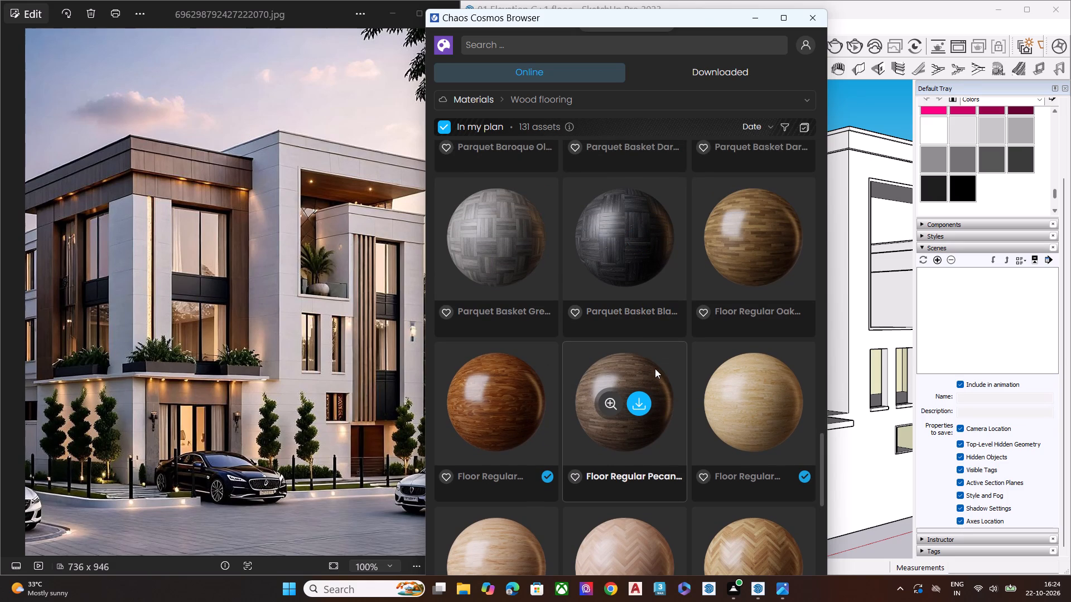
scroll(605, 418, "down", 5)
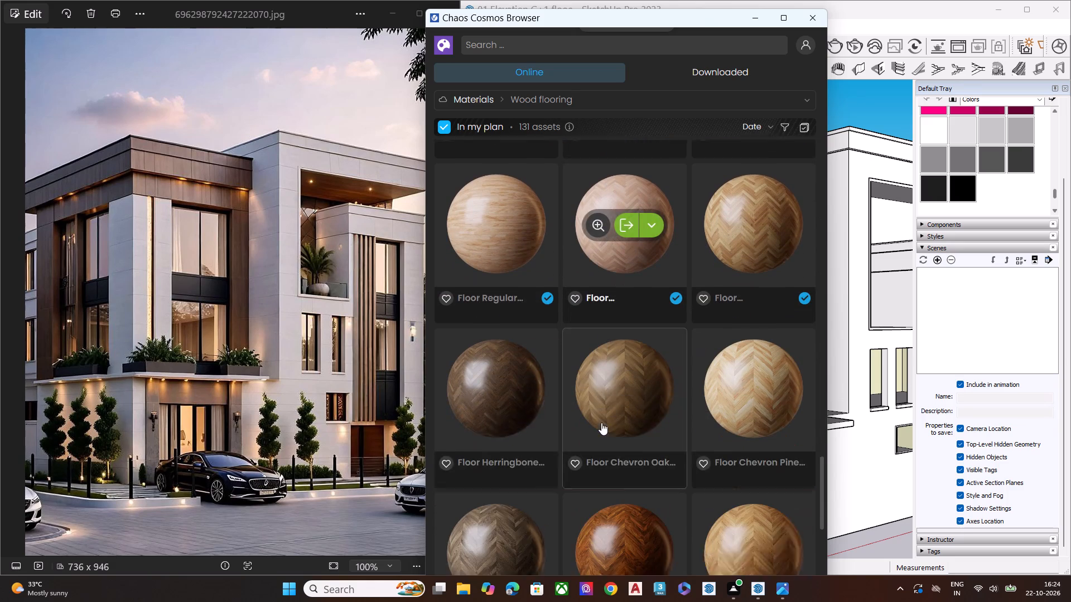
scroll(601, 423, "down", 4)
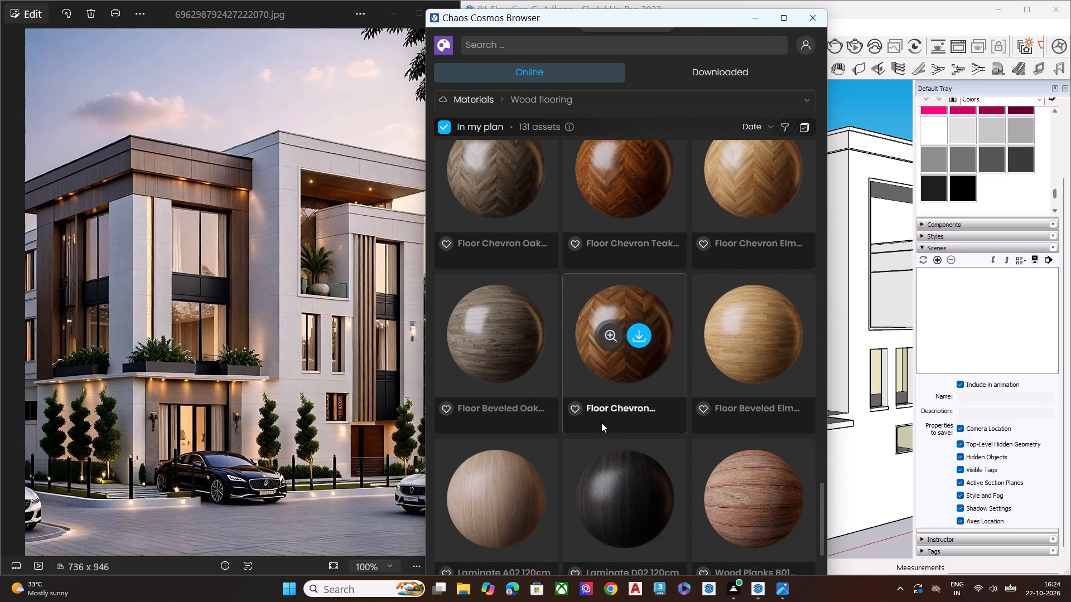
scroll(595, 428, "down", 1)
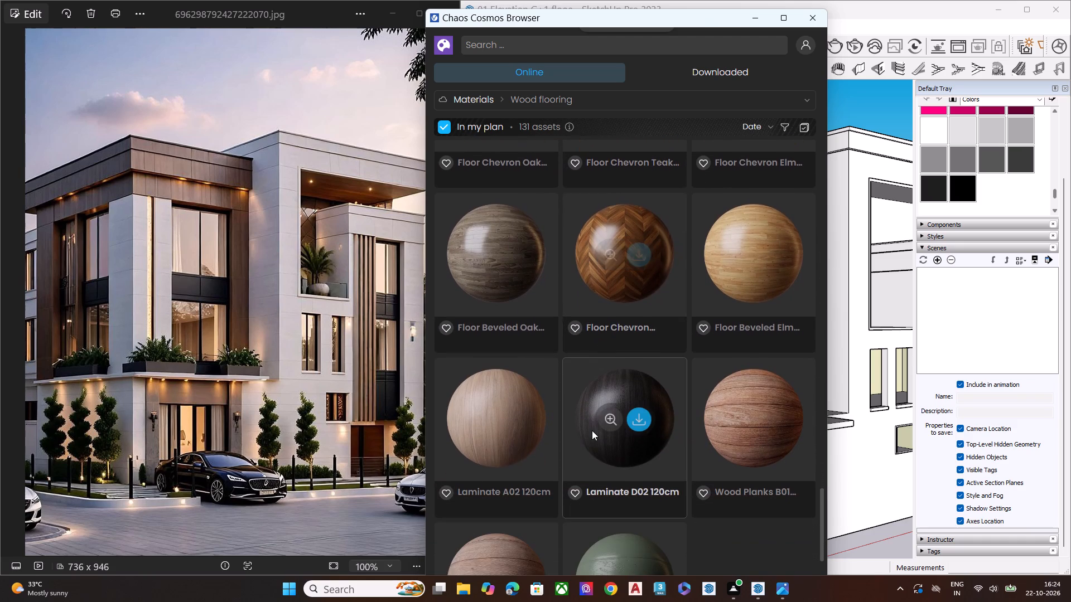
scroll(592, 430, "down", 7)
scroll(592, 430, "up", 3)
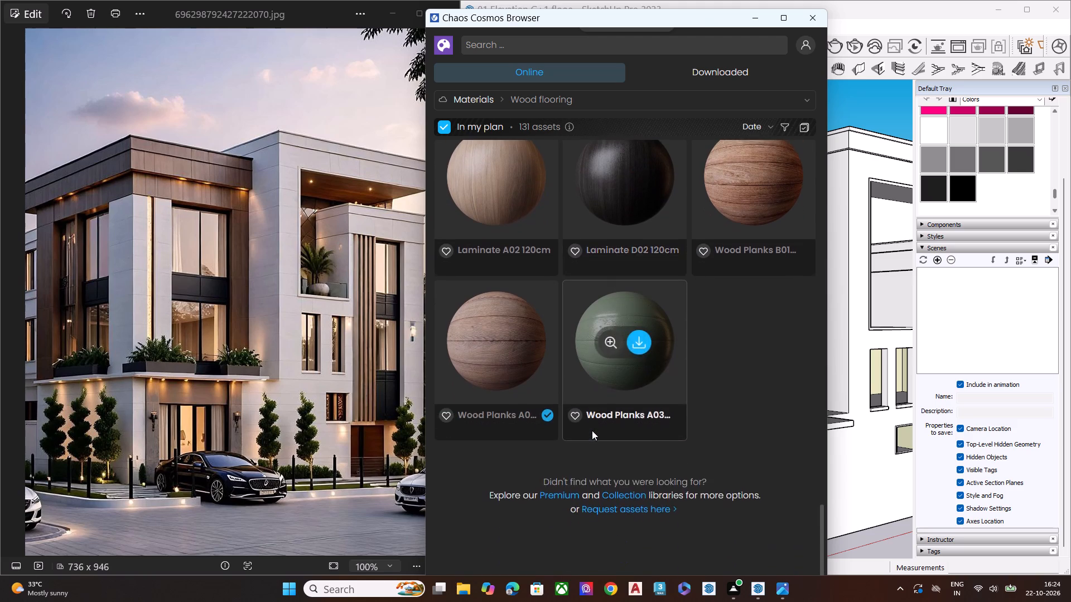
scroll(592, 430, "up", 1)
scroll(592, 430, "down", 1)
scroll(592, 430, "up", 2)
scroll(592, 430, "down", 2)
scroll(592, 430, "up", 2)
Look through the whole Wood materials category, from the Whitewood finishes to Wood 11, for a match to the facade's brown cladding.
left_click(542, 101)
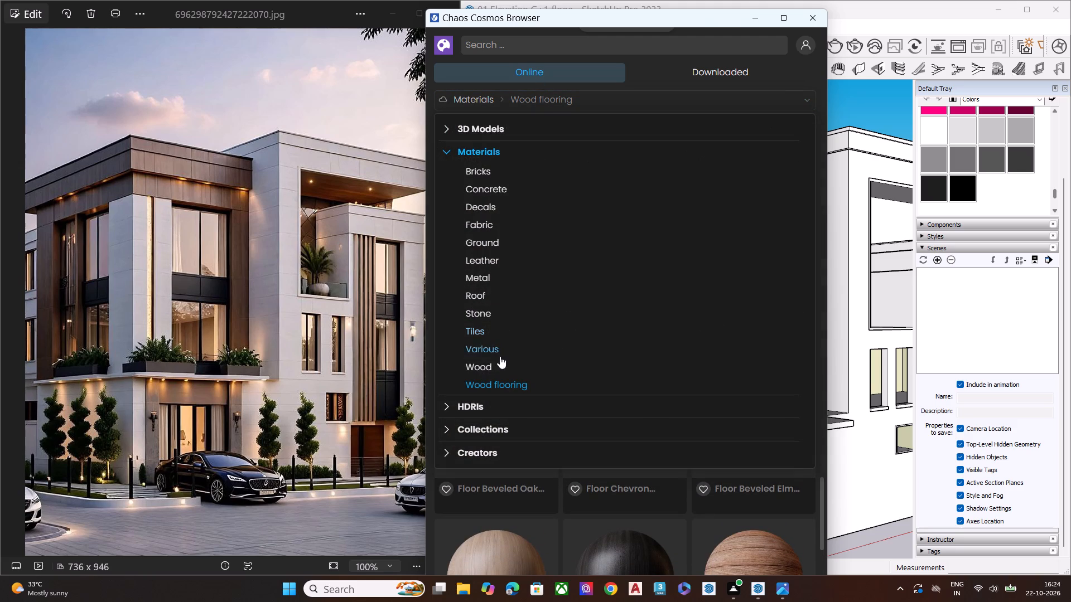
left_click(501, 364)
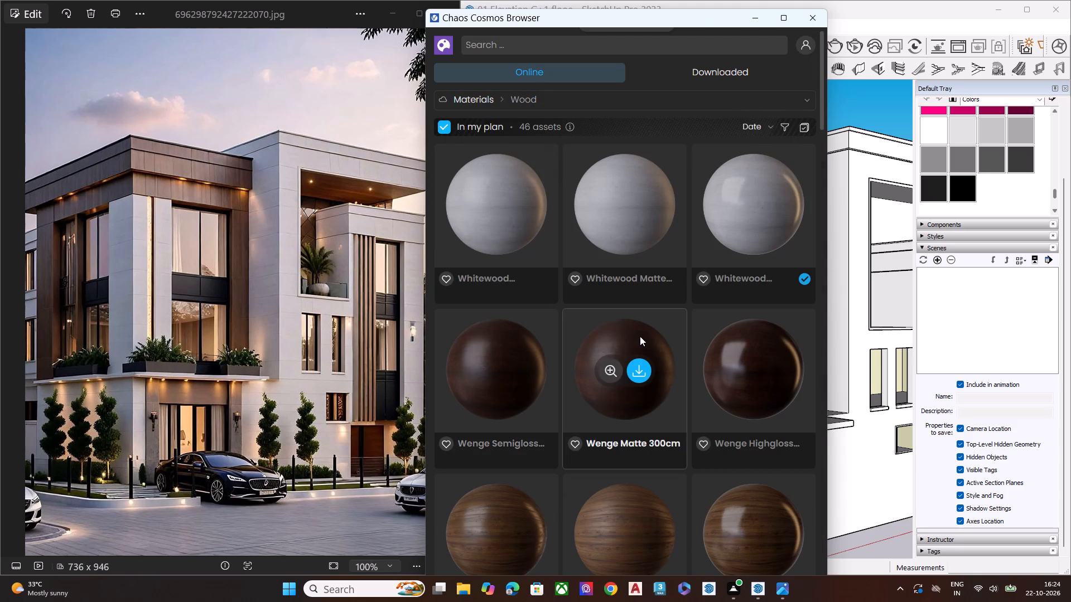
scroll(640, 338, "down", 3)
scroll(645, 367, "up", 1)
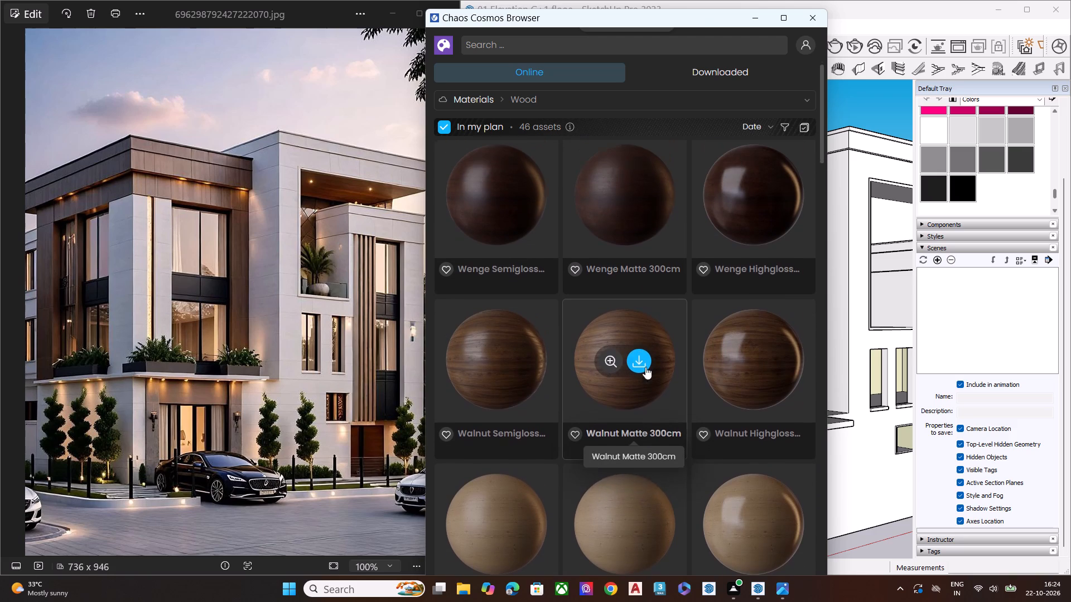
scroll(645, 367, "up", 3)
scroll(645, 370, "down", 5)
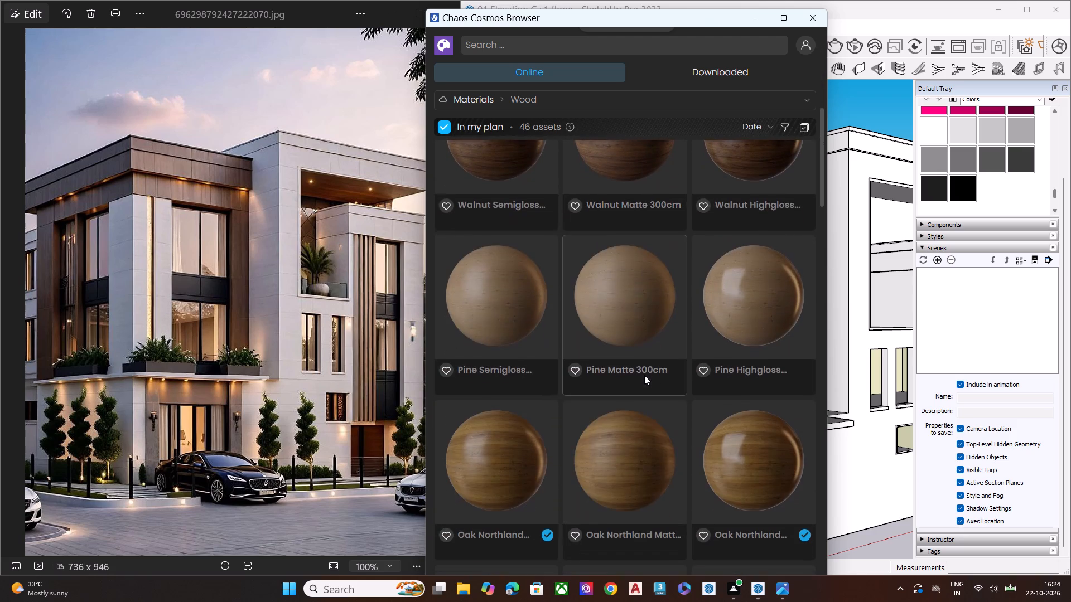
scroll(644, 375, "down", 7)
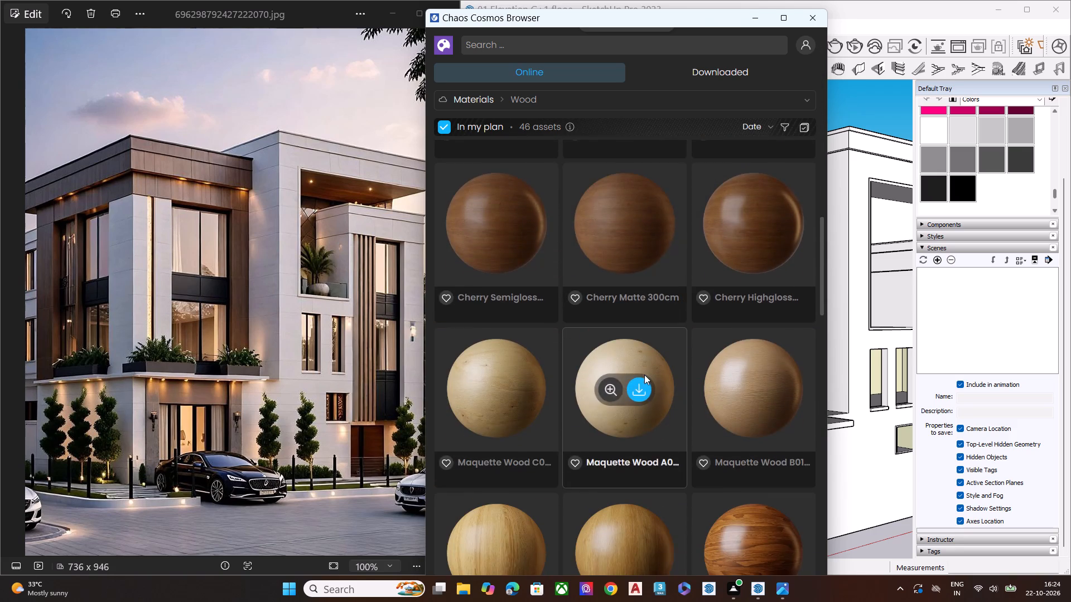
scroll(644, 375, "down", 10)
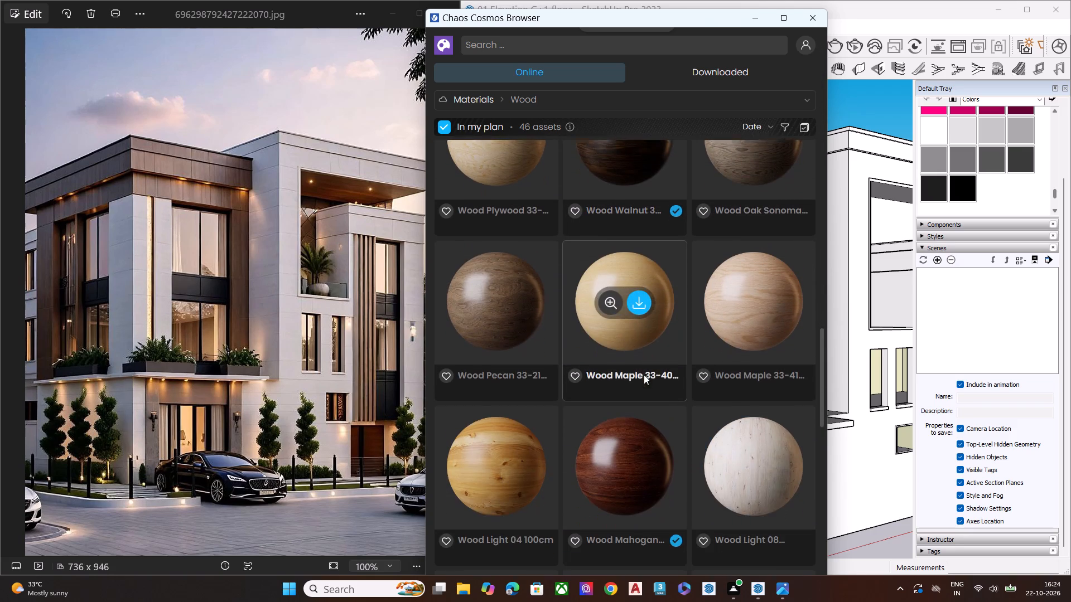
scroll(644, 375, "down", 1)
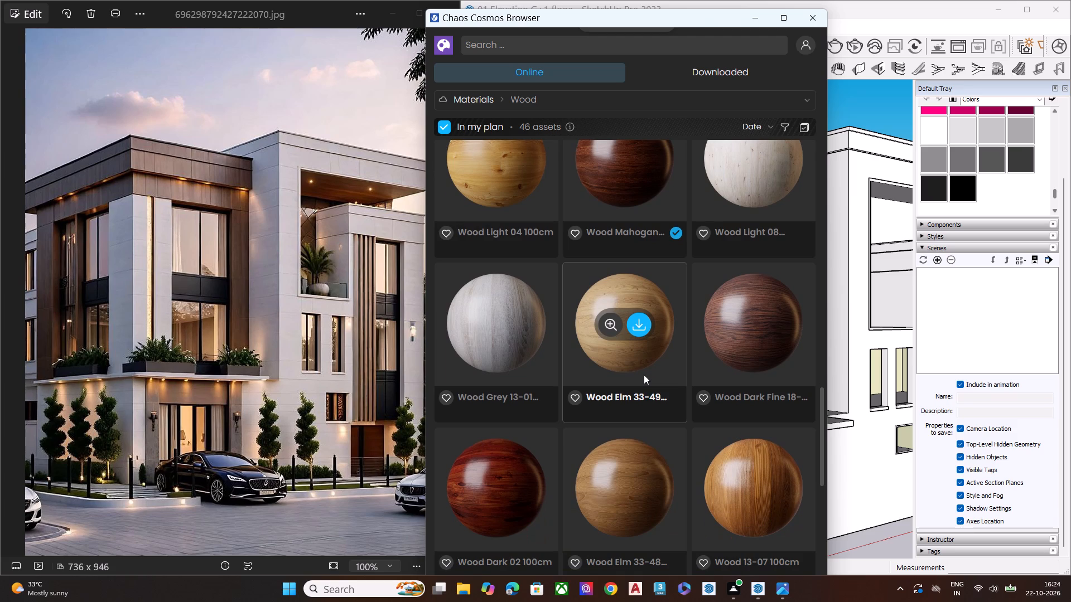
scroll(644, 375, "down", 4)
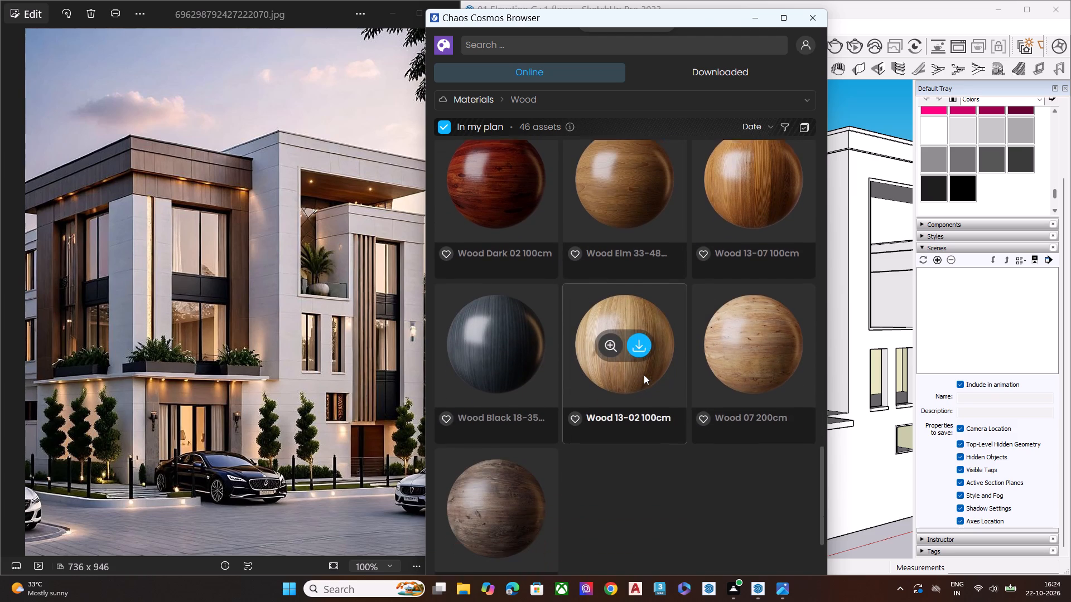
scroll(644, 375, "down", 1)
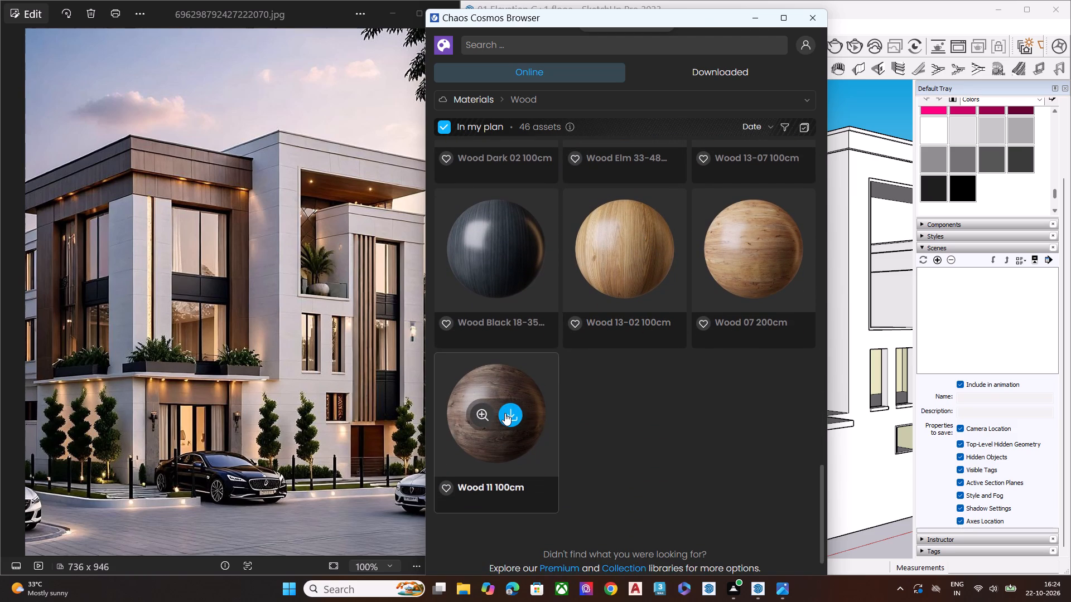
Download the Wood 11 100cm material and import it into the SketchUp scene, keeping the model in view.
left_click(505, 413)
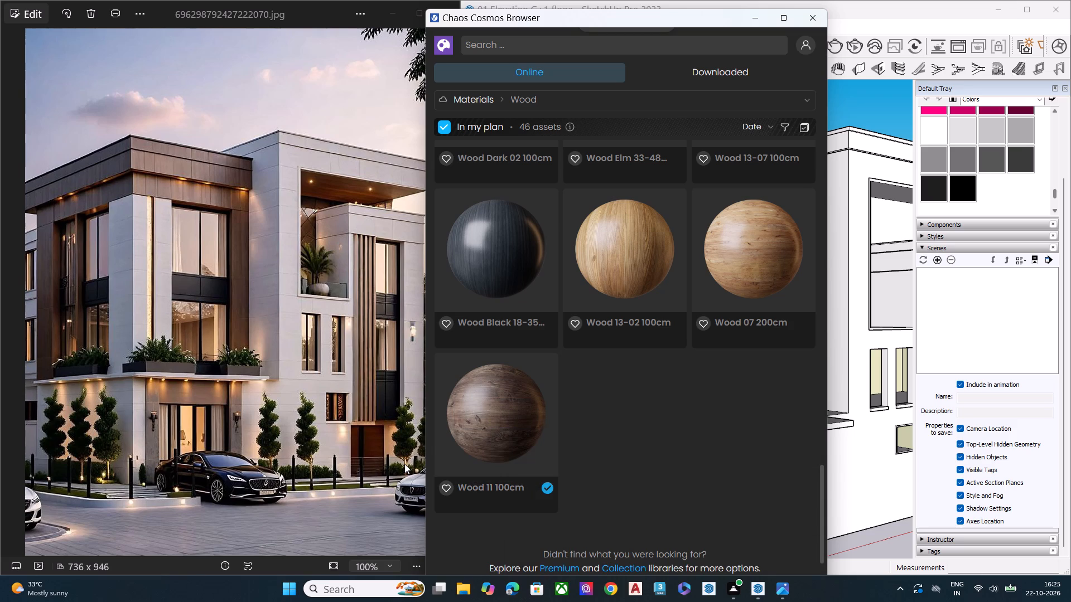
left_click(496, 412)
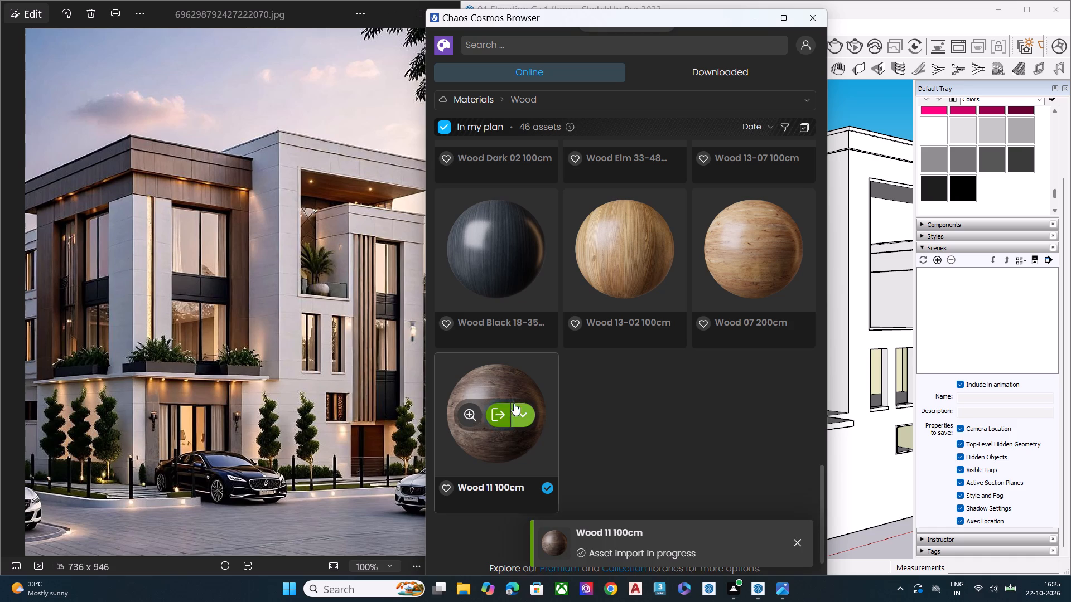
left_click_drag(720, 11, 720, 12)
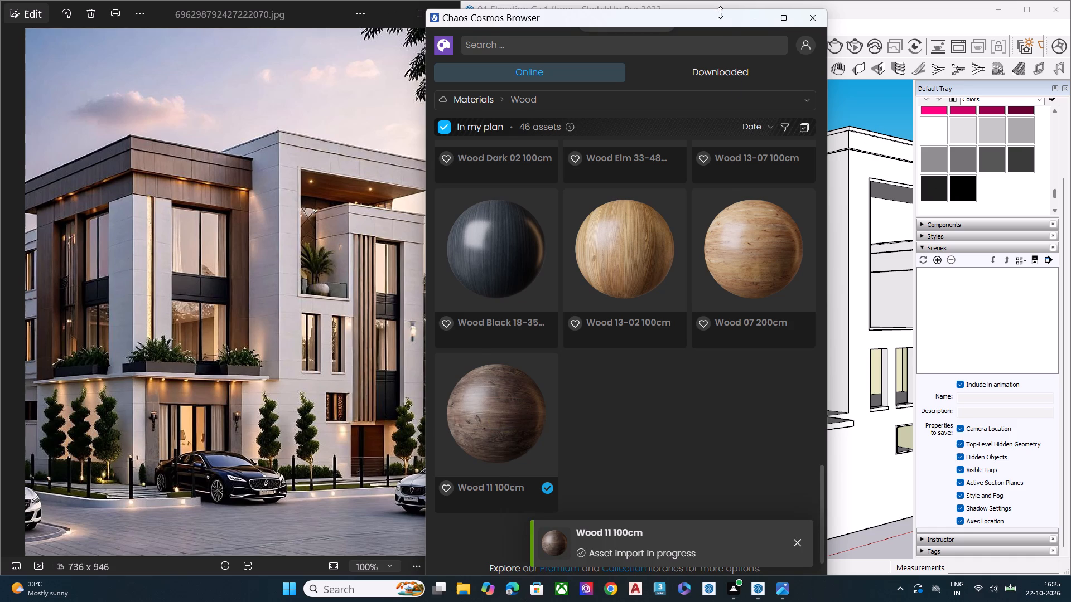
left_click_drag(720, 12, 712, 23)
left_click(711, 25)
left_click_drag(708, 31, 358, 207)
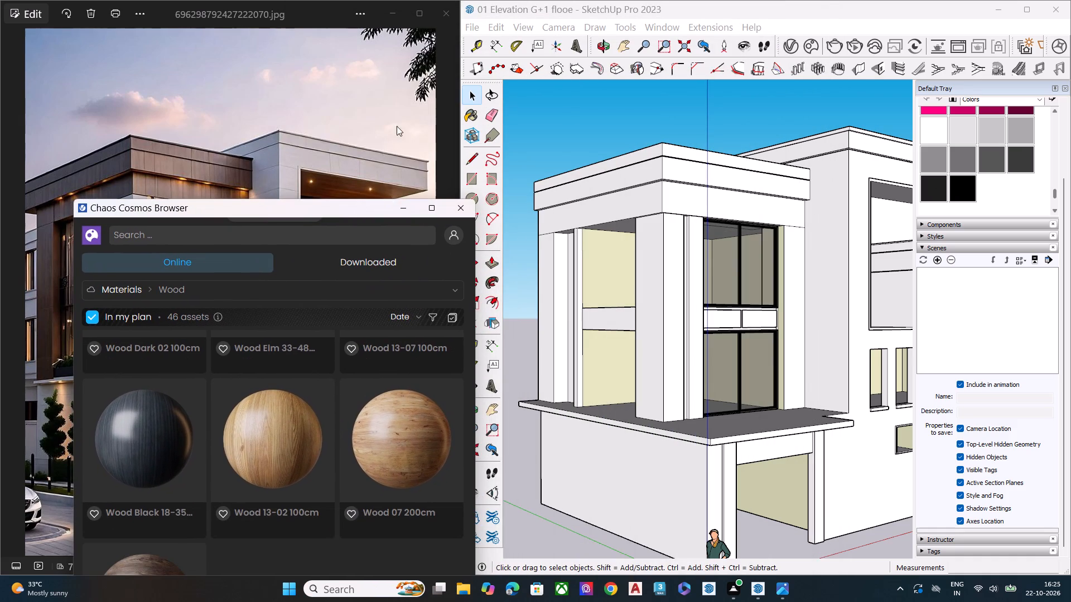
left_click(779, 600)
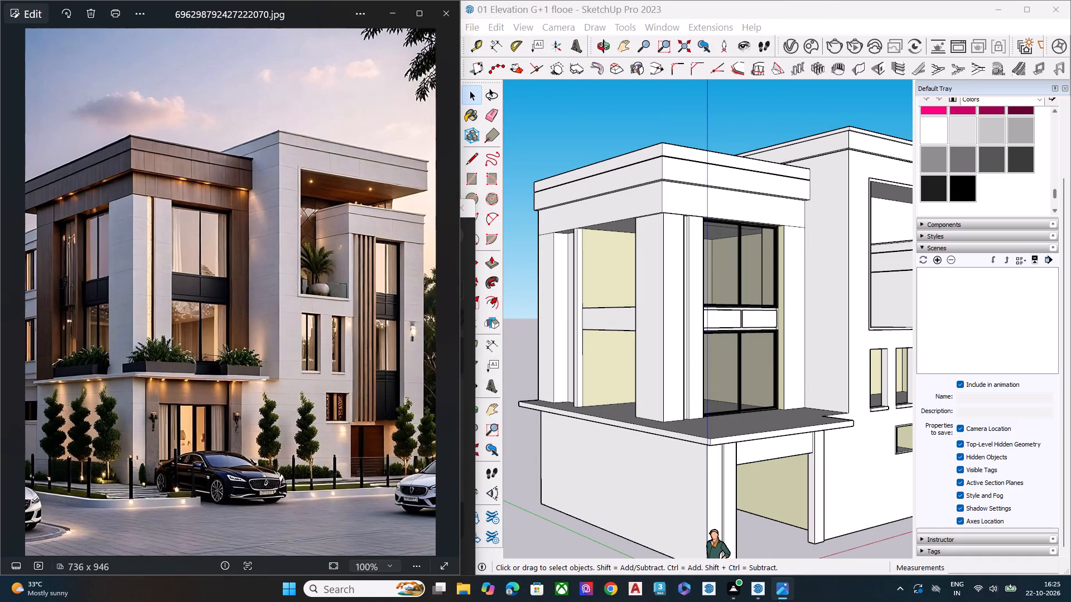
left_click(758, 593)
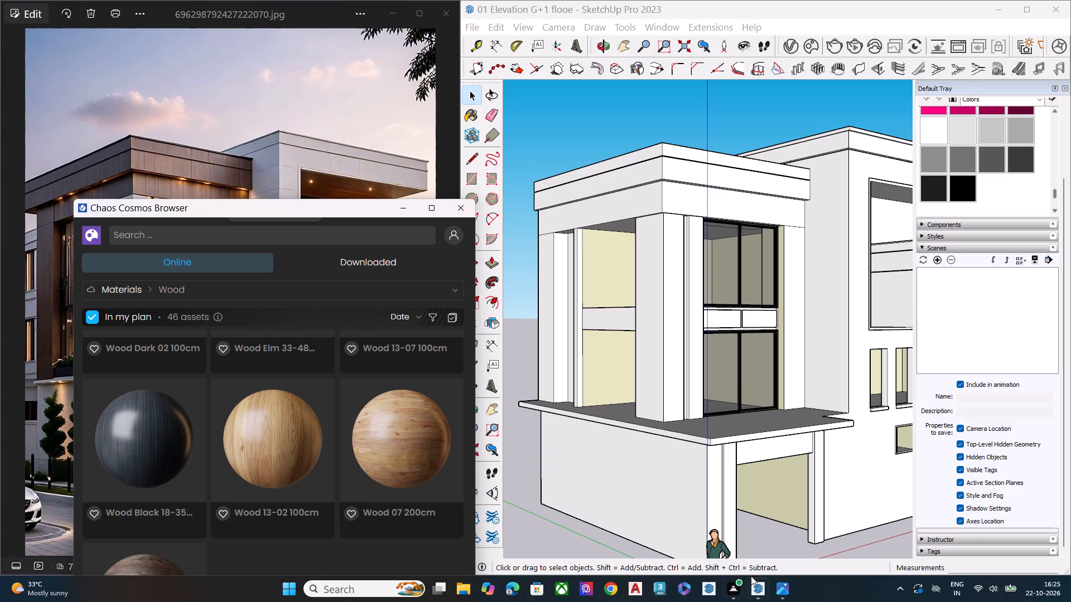
Darken the diffuse colour of the Wood 11 100cm material in the V-Ray Asset Editor, checking its preview.
left_click(790, 48)
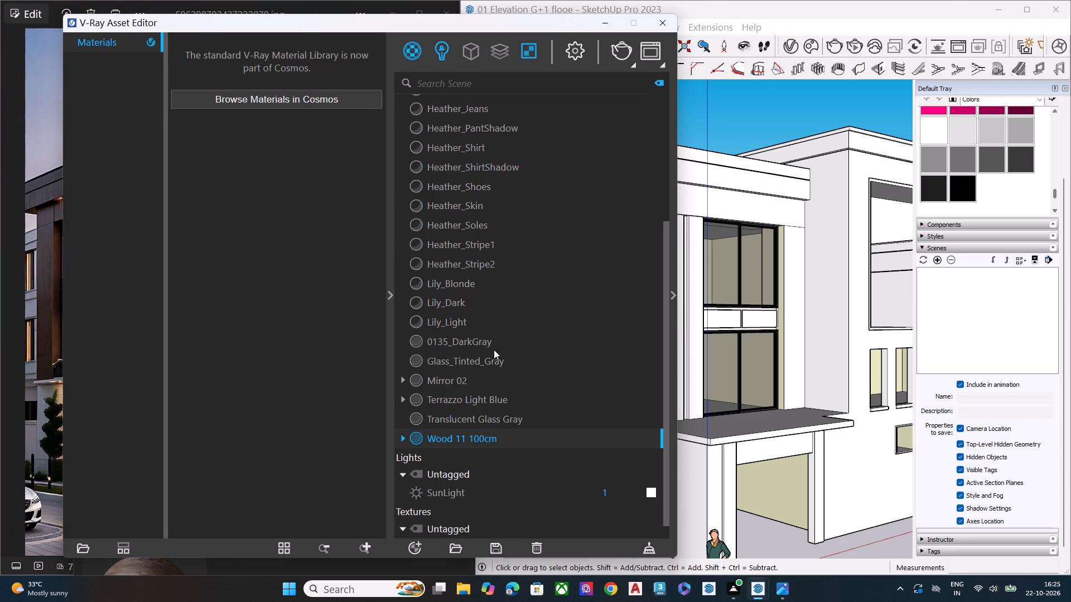
left_click(673, 291)
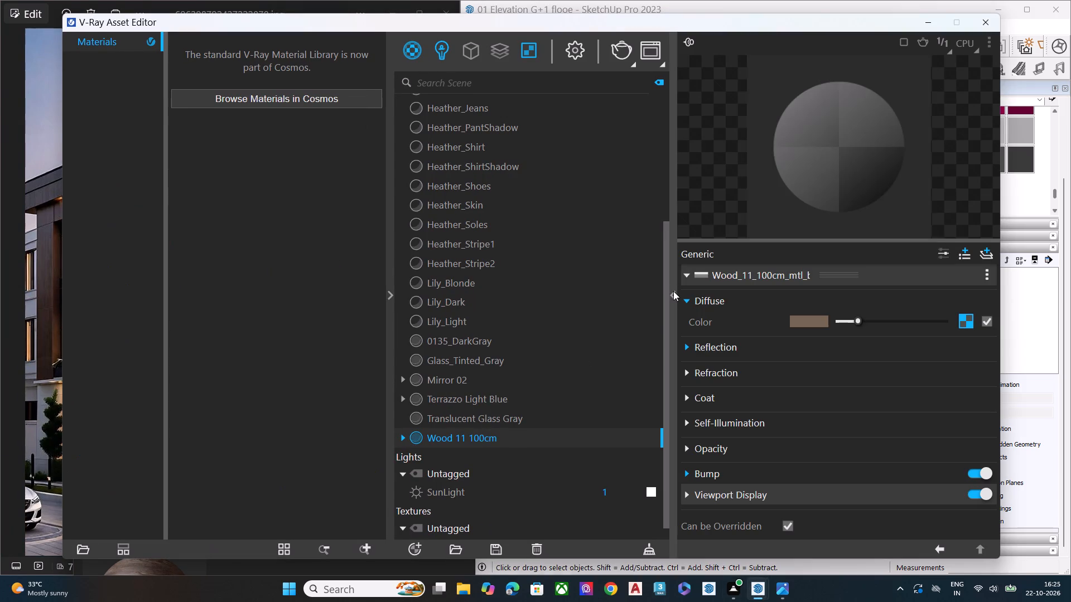
left_click(469, 440)
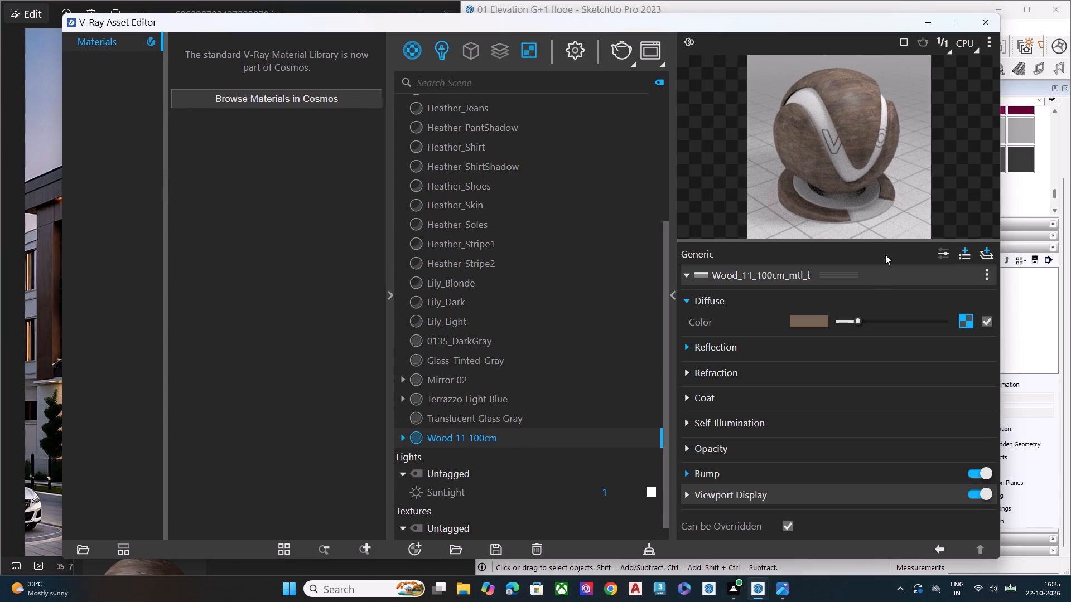
left_click(874, 321)
left_click(865, 323)
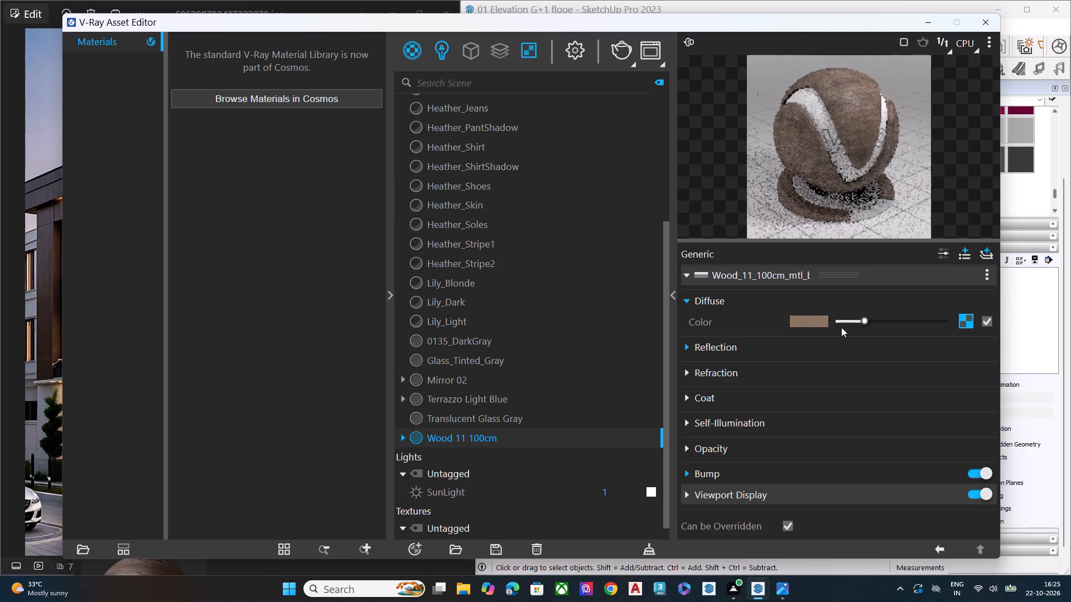
left_click(846, 324)
left_click(853, 321)
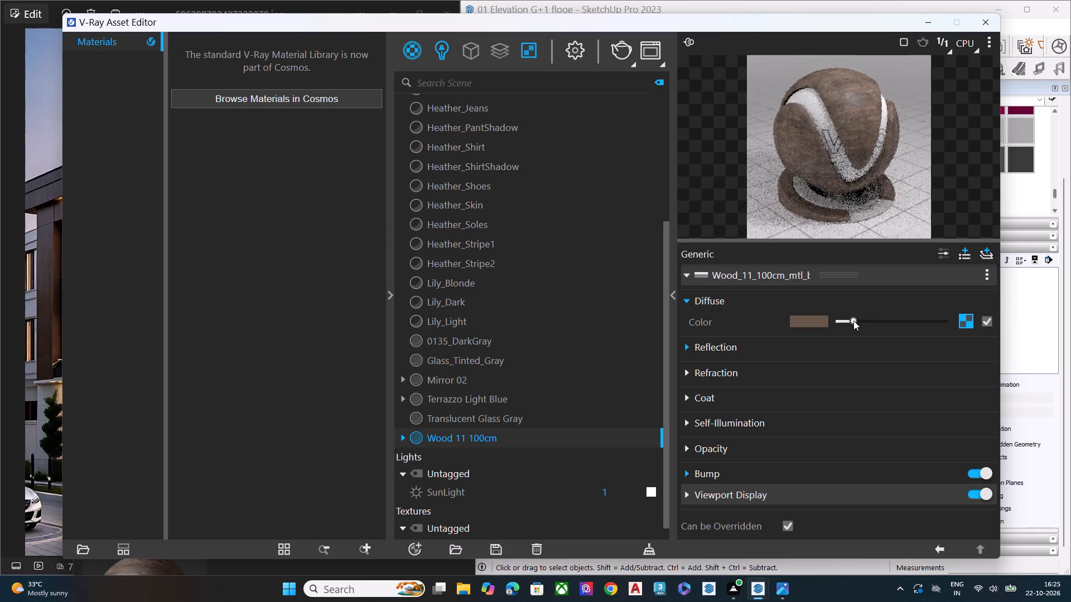
left_click(844, 321)
left_click(848, 321)
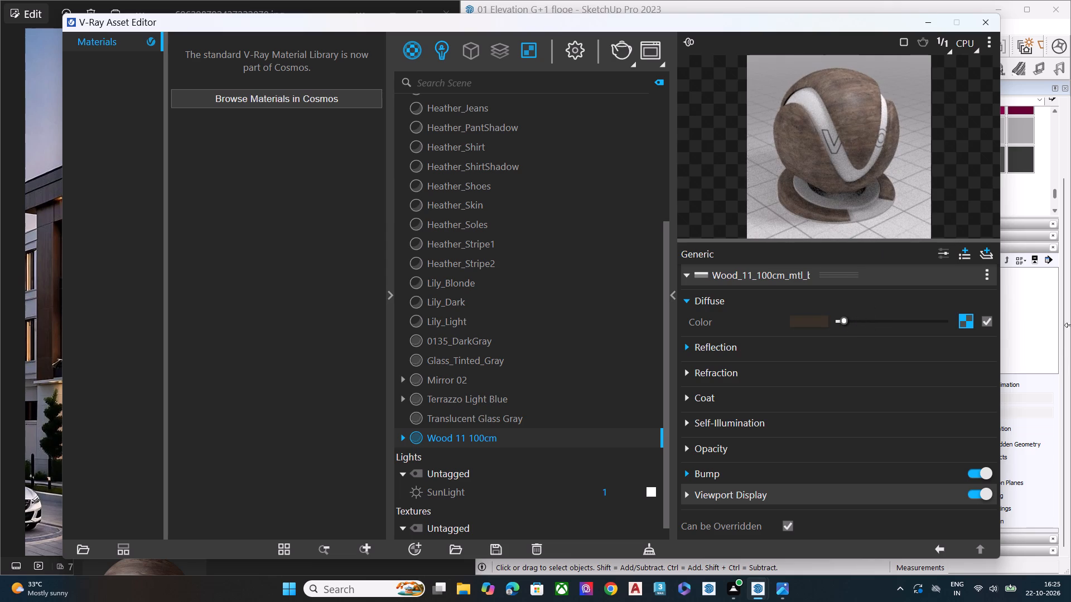
left_click(494, 433)
left_click(932, 23)
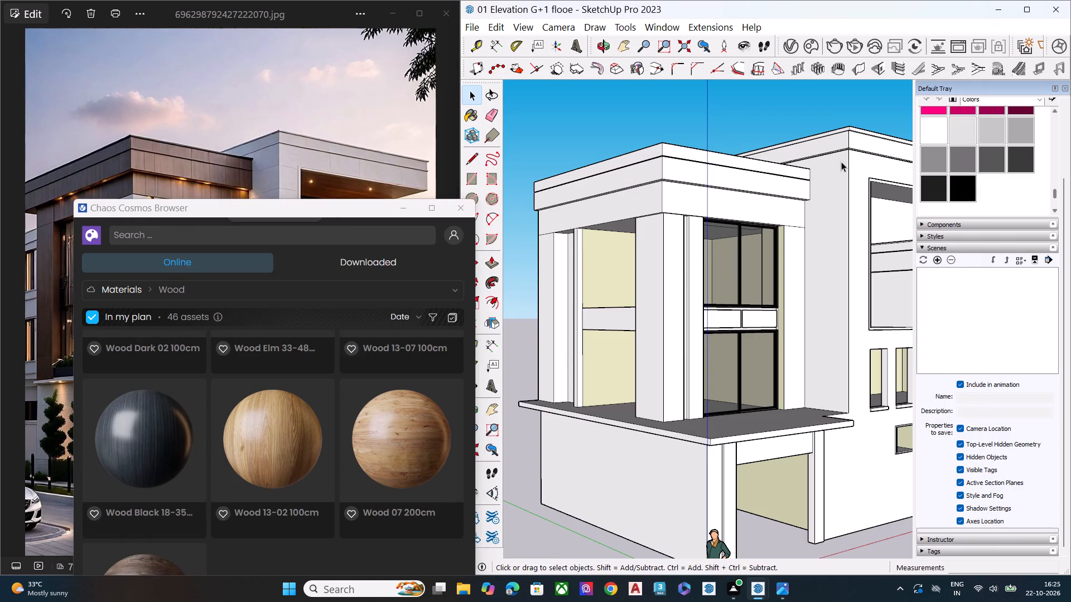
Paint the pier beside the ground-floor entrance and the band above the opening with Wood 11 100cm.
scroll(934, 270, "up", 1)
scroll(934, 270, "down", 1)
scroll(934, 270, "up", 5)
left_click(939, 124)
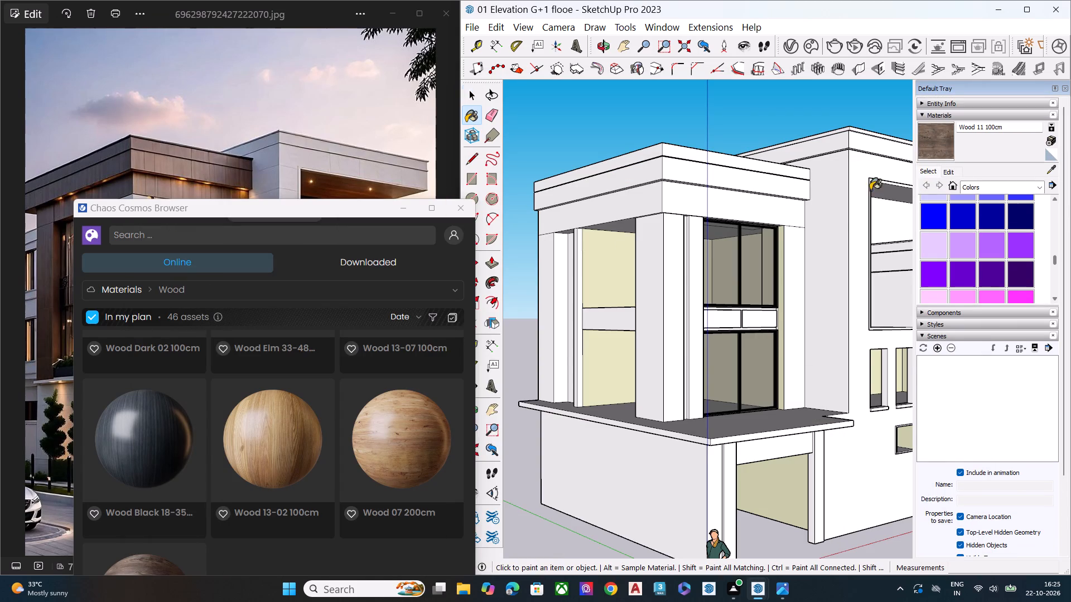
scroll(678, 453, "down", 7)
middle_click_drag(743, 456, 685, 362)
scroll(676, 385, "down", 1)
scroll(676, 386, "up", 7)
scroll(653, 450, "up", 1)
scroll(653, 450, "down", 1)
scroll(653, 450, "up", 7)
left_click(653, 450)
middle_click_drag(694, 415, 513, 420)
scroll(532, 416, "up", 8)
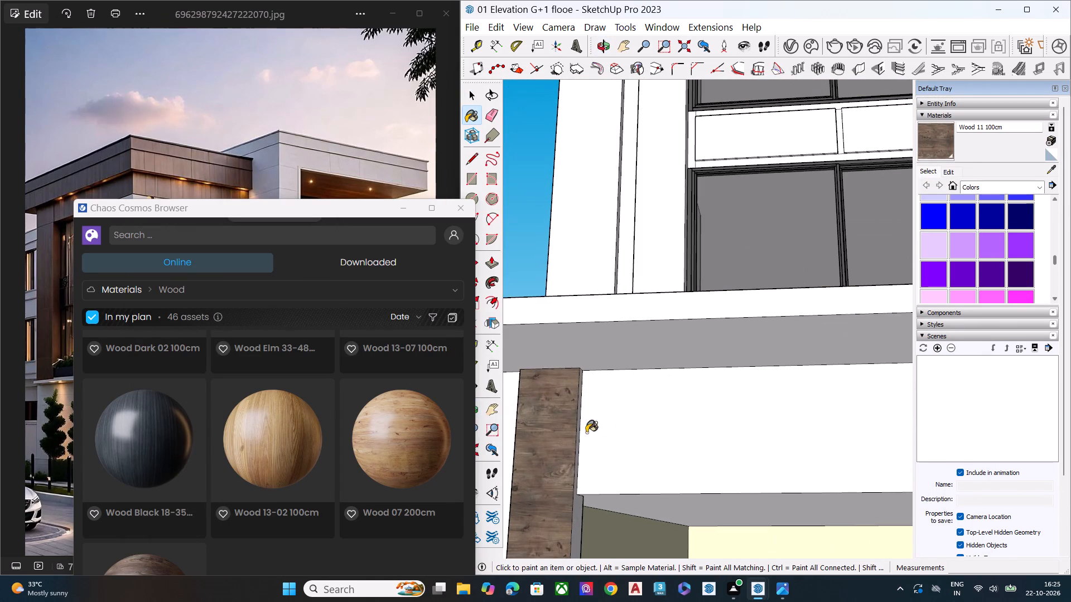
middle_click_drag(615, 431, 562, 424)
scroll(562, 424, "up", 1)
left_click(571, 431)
Examine the wood's grain, scale and tone on the entrance pier and band, from a distance and up close.
scroll(527, 462, "up", 1)
scroll(527, 462, "down", 1)
scroll(527, 462, "up", 3)
scroll(534, 443, "down", 1)
scroll(534, 443, "up", 1)
scroll(535, 443, "down", 6)
scroll(627, 417, "down", 2)
scroll(628, 417, "up", 3)
scroll(629, 417, "down", 2)
scroll(629, 417, "up", 1)
scroll(629, 417, "down", 2)
scroll(629, 417, "up", 1)
scroll(629, 417, "down", 3)
middle_click_drag(676, 451, 965, 498)
scroll(625, 426, "down", 4)
scroll(620, 426, "up", 2)
scroll(620, 426, "down", 5)
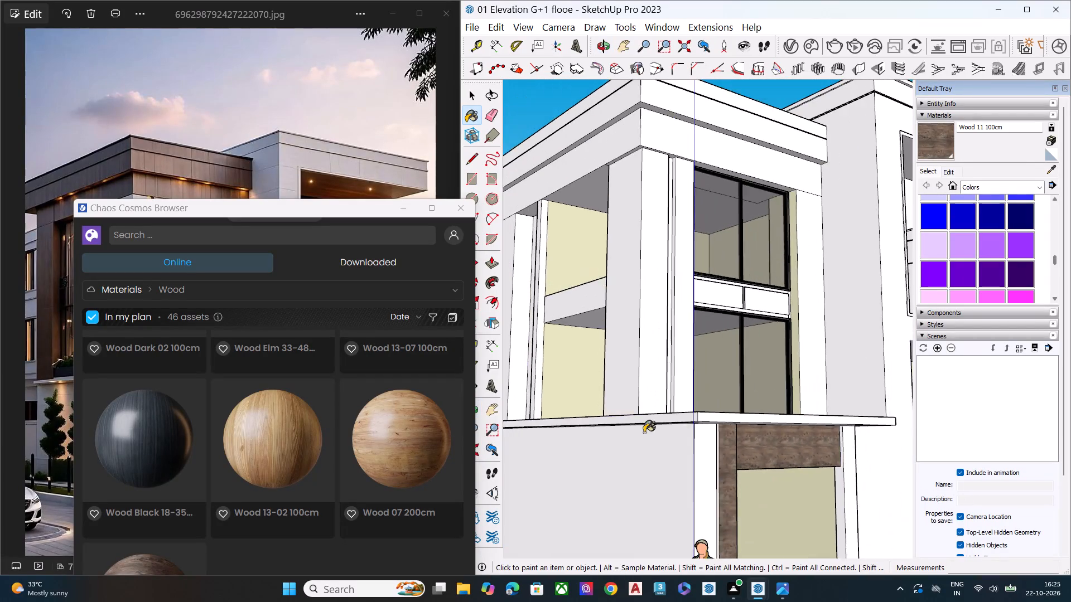
scroll(736, 434, "down", 9)
scroll(772, 490, "up", 4)
scroll(772, 491, "down", 1)
scroll(772, 491, "up", 12)
scroll(699, 354, "up", 3)
scroll(699, 352, "down", 1)
scroll(699, 351, "up", 9)
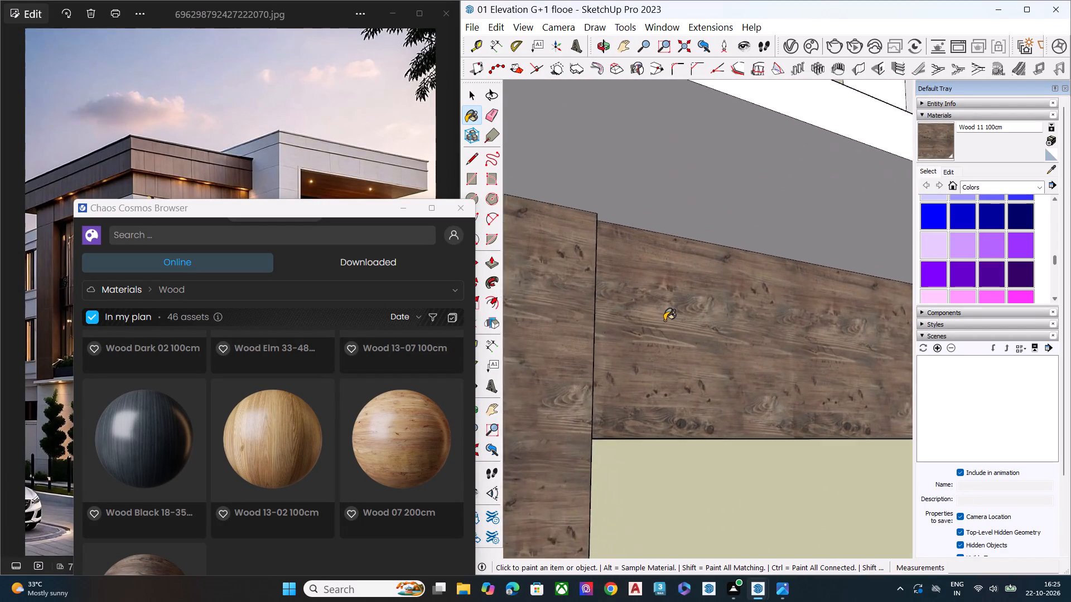
scroll(664, 321, "up", 10)
scroll(641, 324, "down", 2)
scroll(641, 324, "up", 1)
scroll(641, 324, "down", 3)
scroll(641, 324, "up", 1)
scroll(641, 324, "down", 4)
scroll(721, 342, "up", 1)
scroll(721, 342, "down", 1)
scroll(722, 343, "up", 5)
scroll(722, 344, "down", 2)
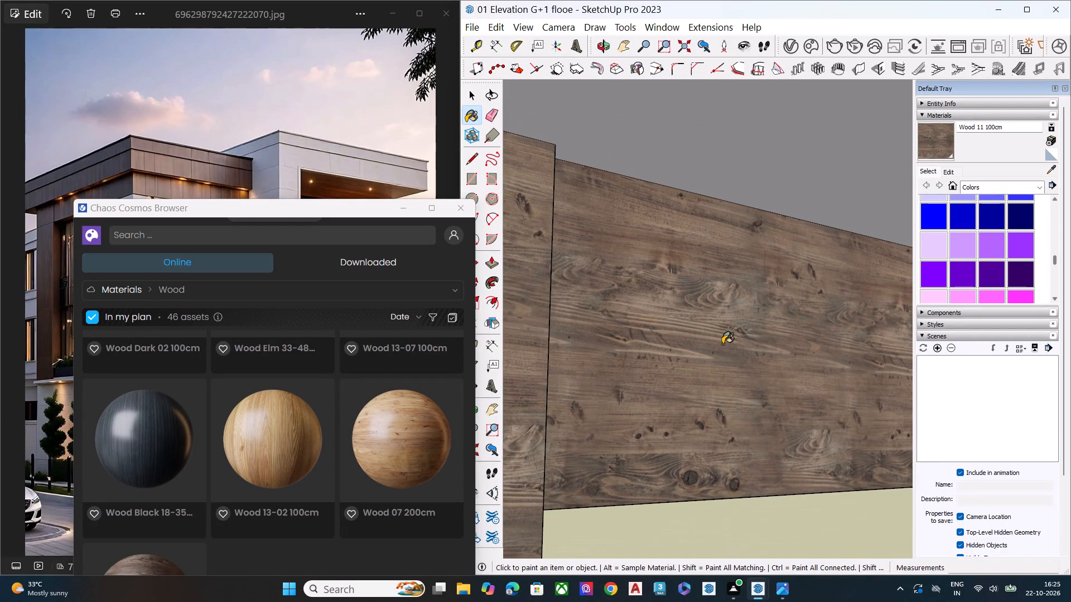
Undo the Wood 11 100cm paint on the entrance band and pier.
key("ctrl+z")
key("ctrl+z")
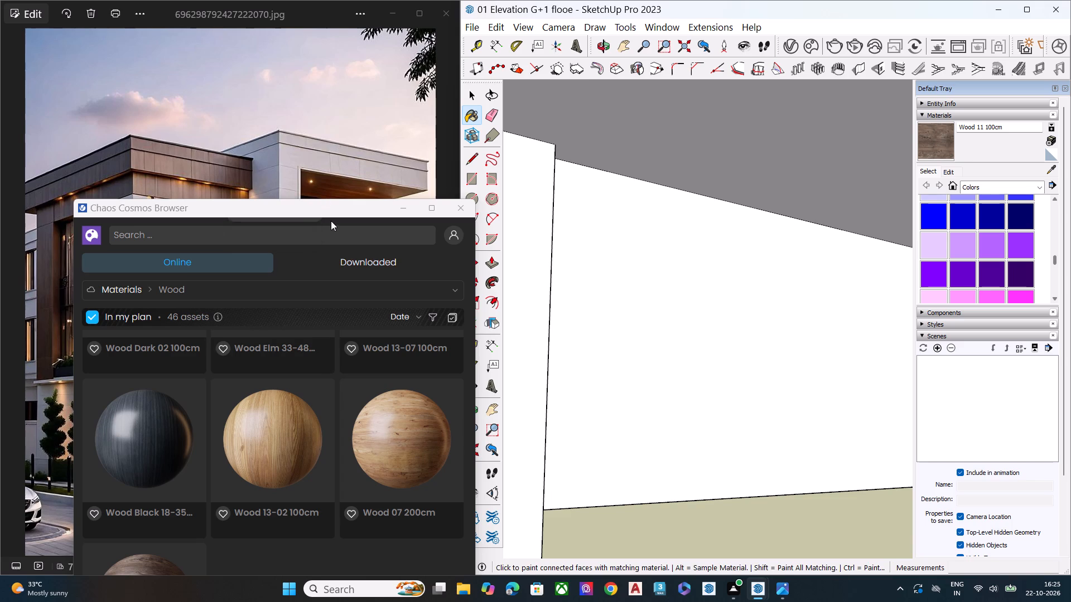
Compare the brown Wood materials from Wood Walnut and Wood Pecan to Wood 11 again for an alternative cladding finish.
left_click_drag(337, 212, 403, 22)
scroll(356, 409, "up", 1)
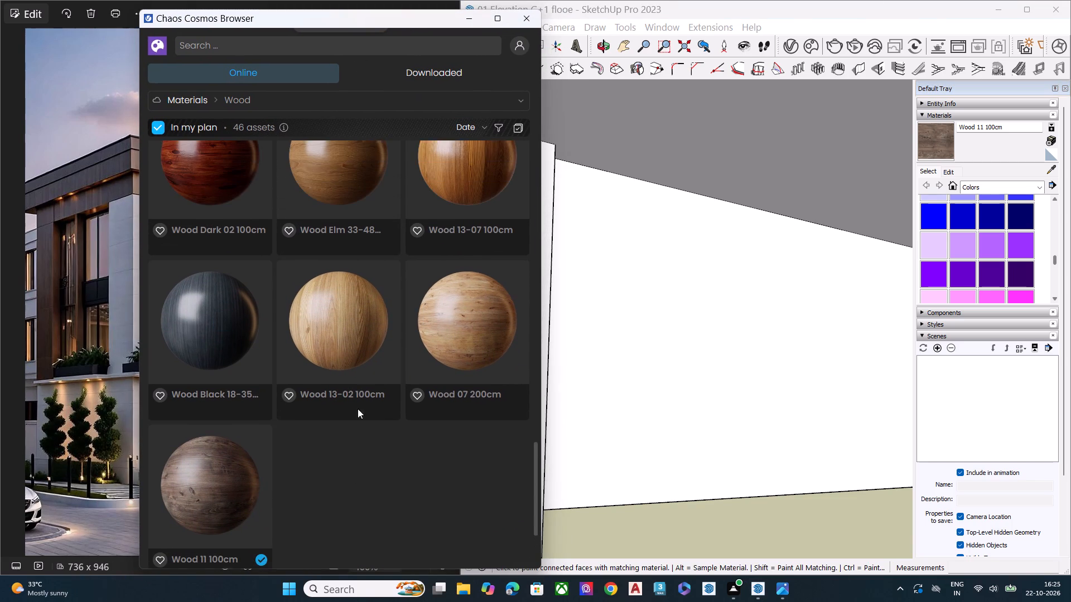
scroll(372, 398, "up", 5)
scroll(415, 361, "up", 2)
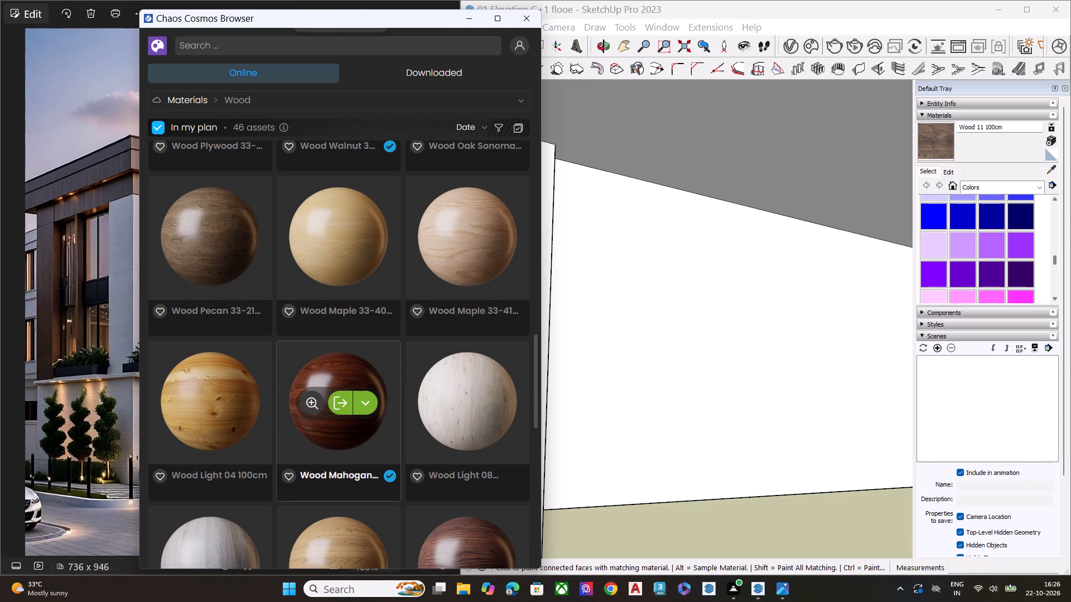
scroll(354, 343, "down", 2)
scroll(320, 401, "up", 3)
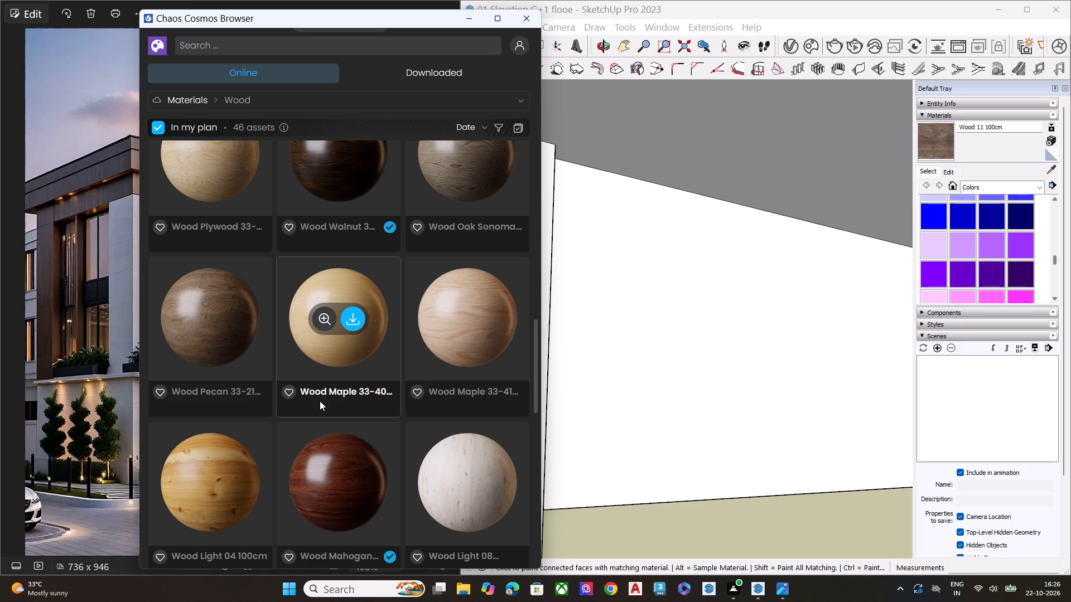
scroll(297, 410, "down", 5)
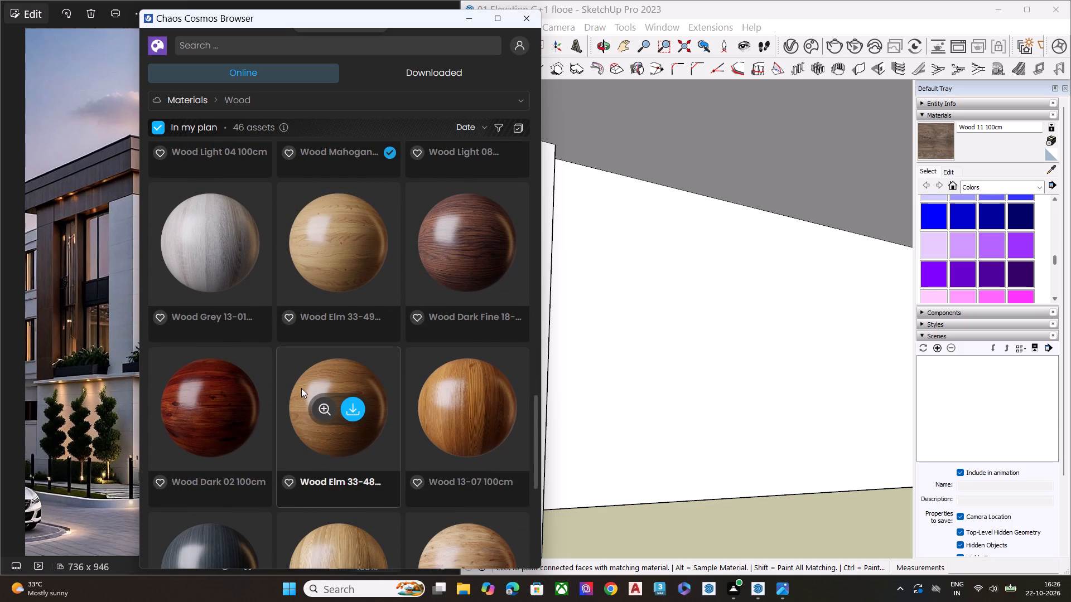
scroll(330, 368, "down", 3)
scroll(330, 369, "up", 3)
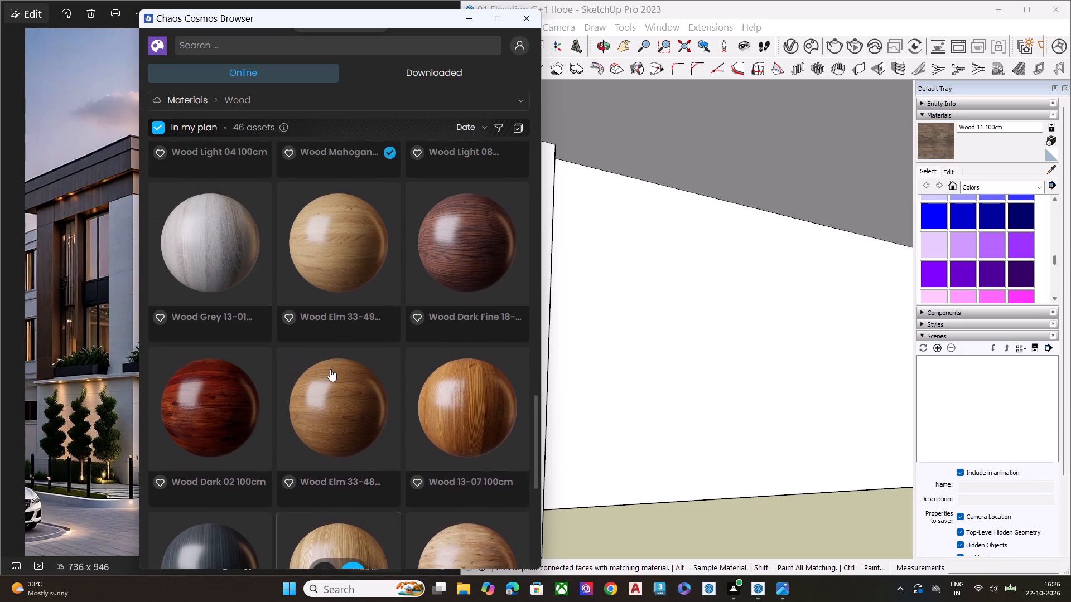
scroll(330, 369, "up", 1)
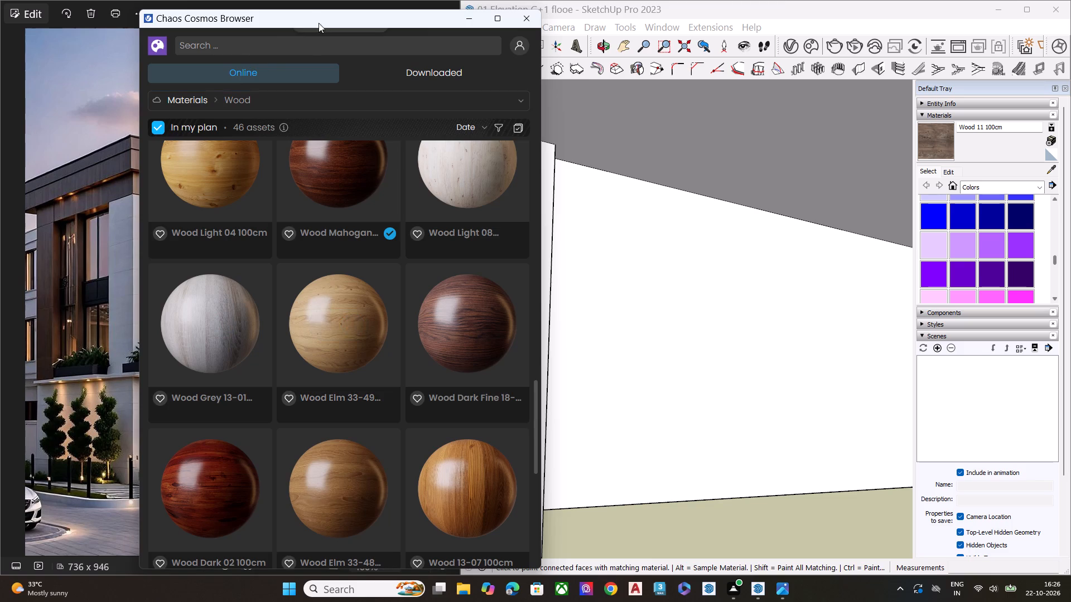
Download the Wood Dark Fine 18-26 80cm material from the Cosmos Wood category.
left_click_drag(319, 23, 278, 60)
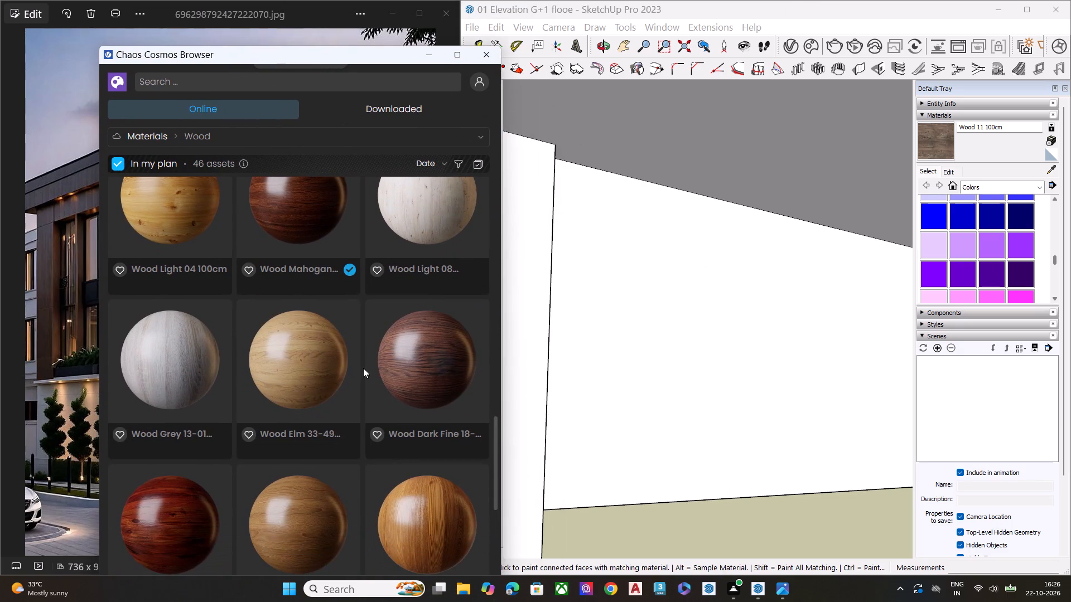
left_click(440, 361)
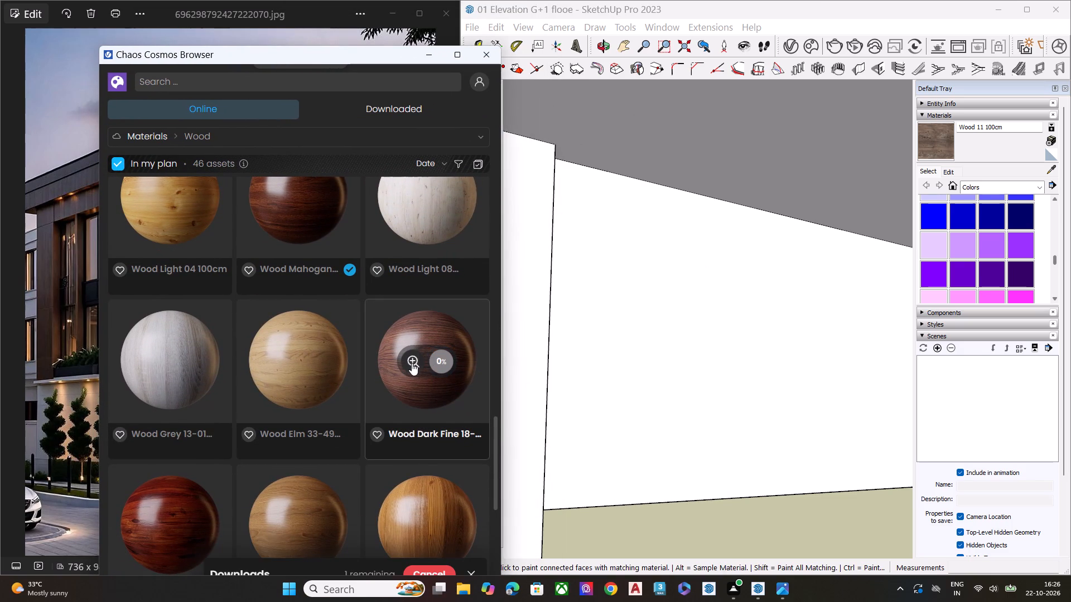
Compare the remaining Wood materials, from the Wenge and Walnut finishes down to Wood 11, for a brown cladding match.
scroll(412, 363, "up", 2)
scroll(399, 384, "down", 1)
scroll(399, 384, "up", 1)
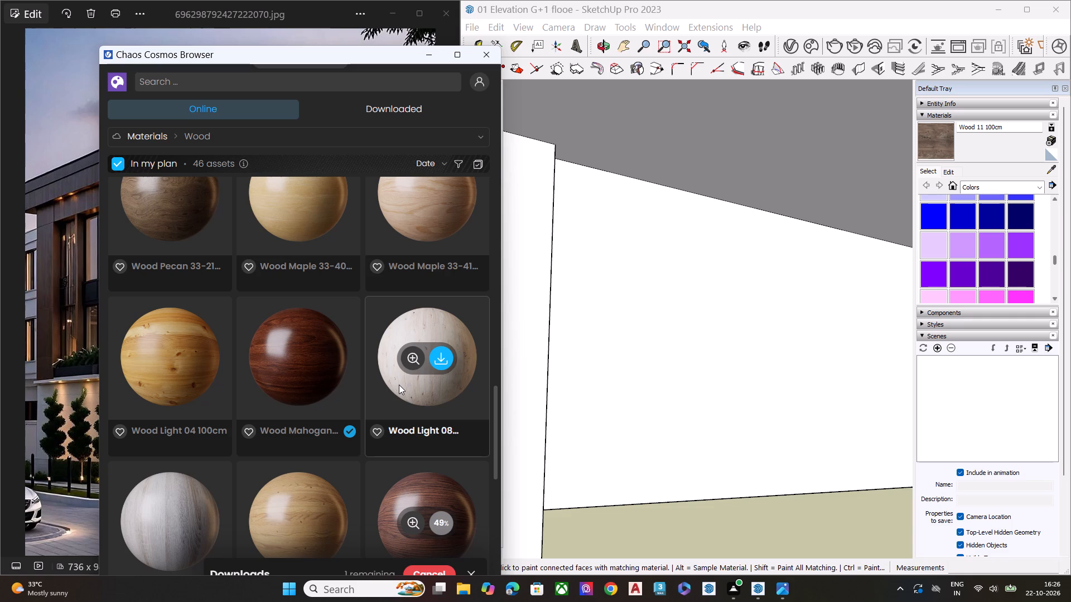
scroll(399, 385, "up", 1)
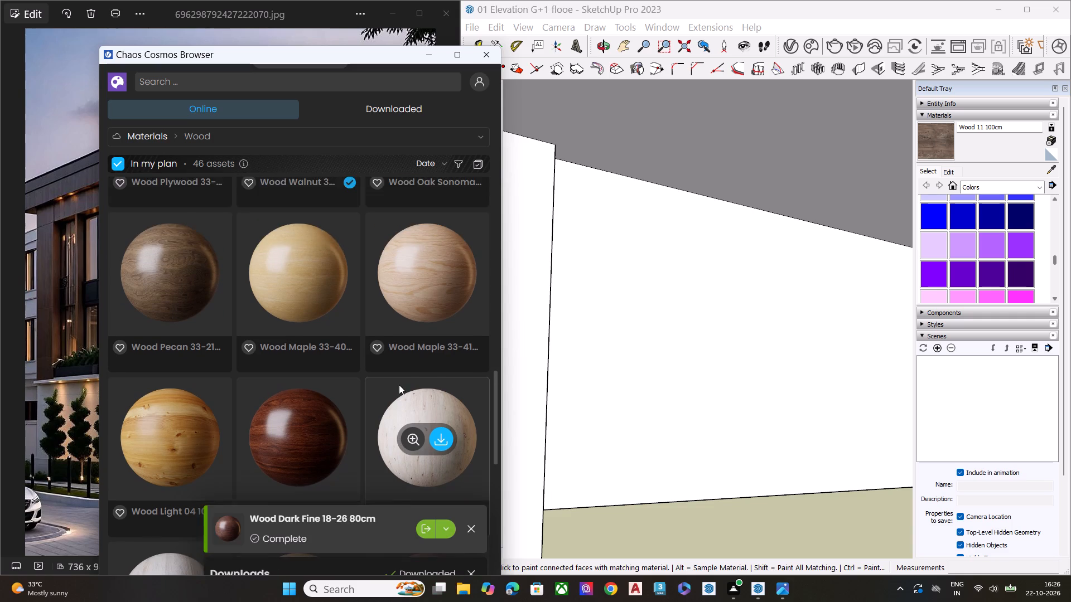
scroll(399, 385, "down", 2)
scroll(399, 385, "up", 4)
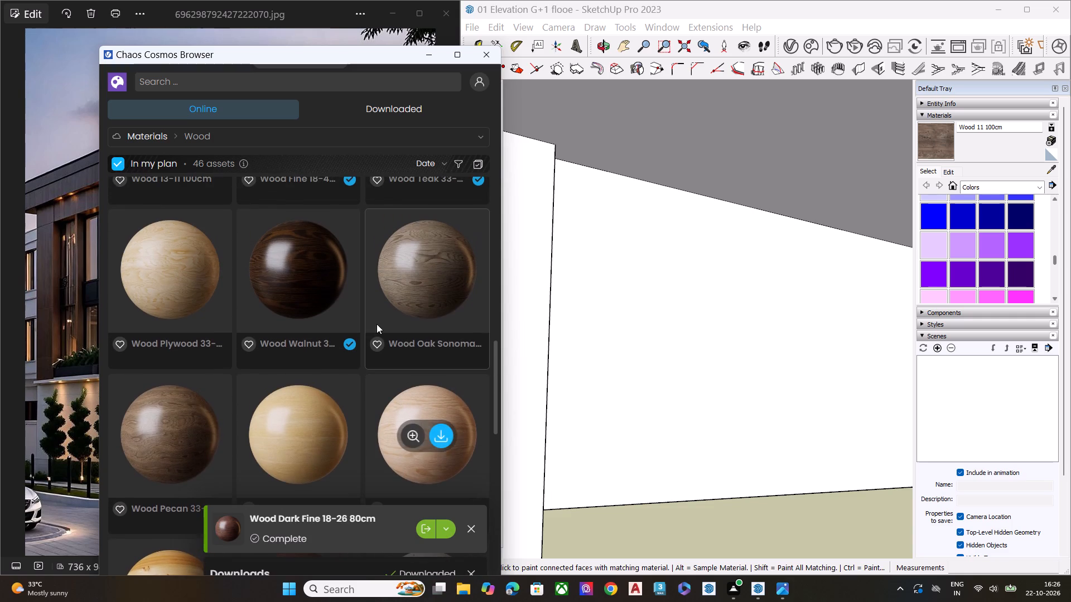
scroll(410, 289, "up", 3)
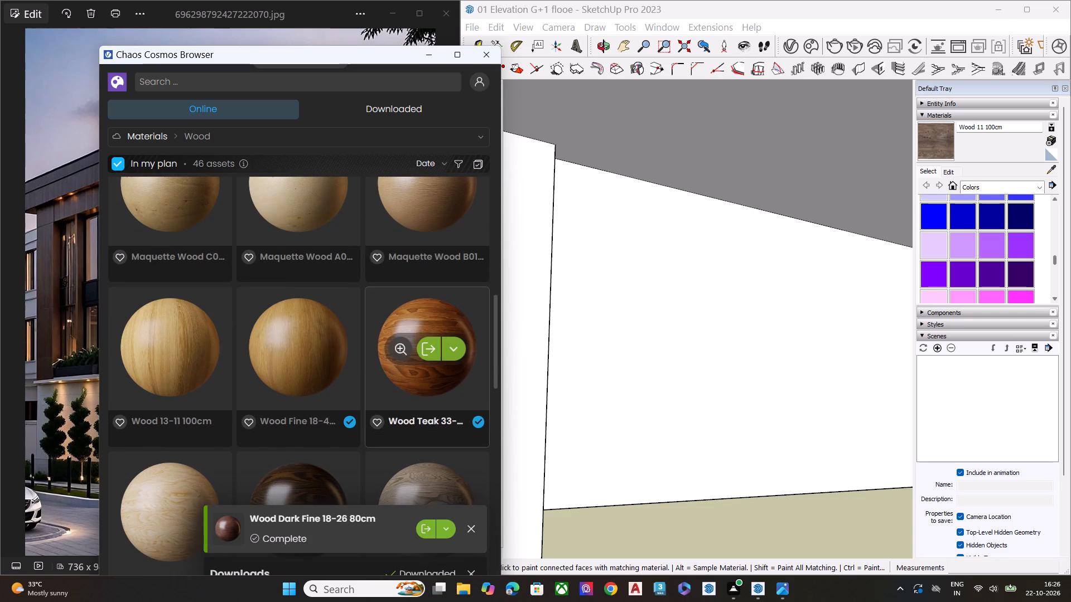
scroll(403, 295, "up", 8)
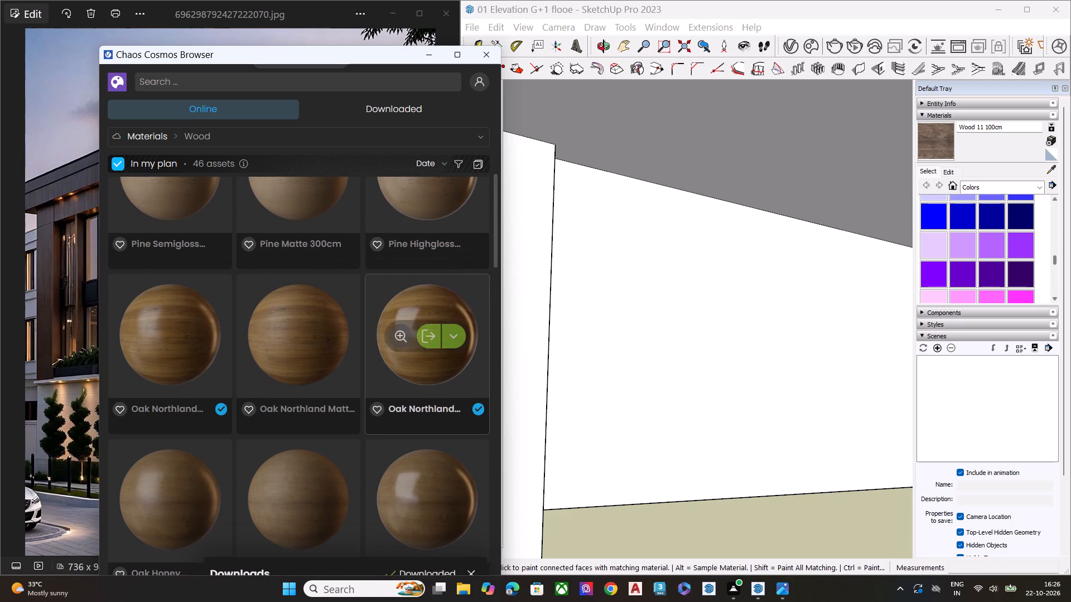
scroll(399, 308, "up", 2)
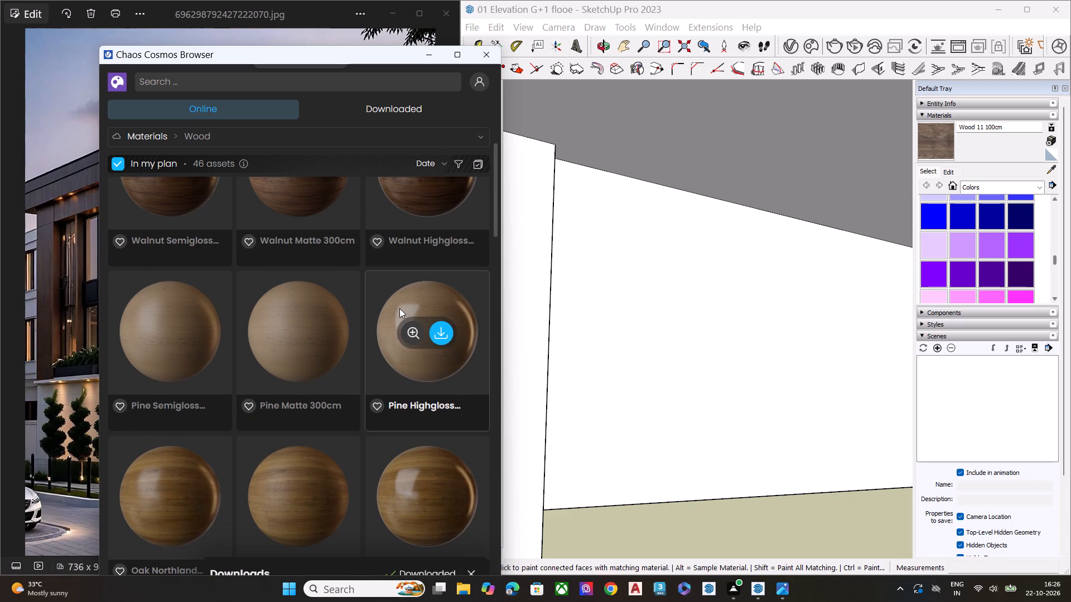
scroll(367, 323, "up", 3)
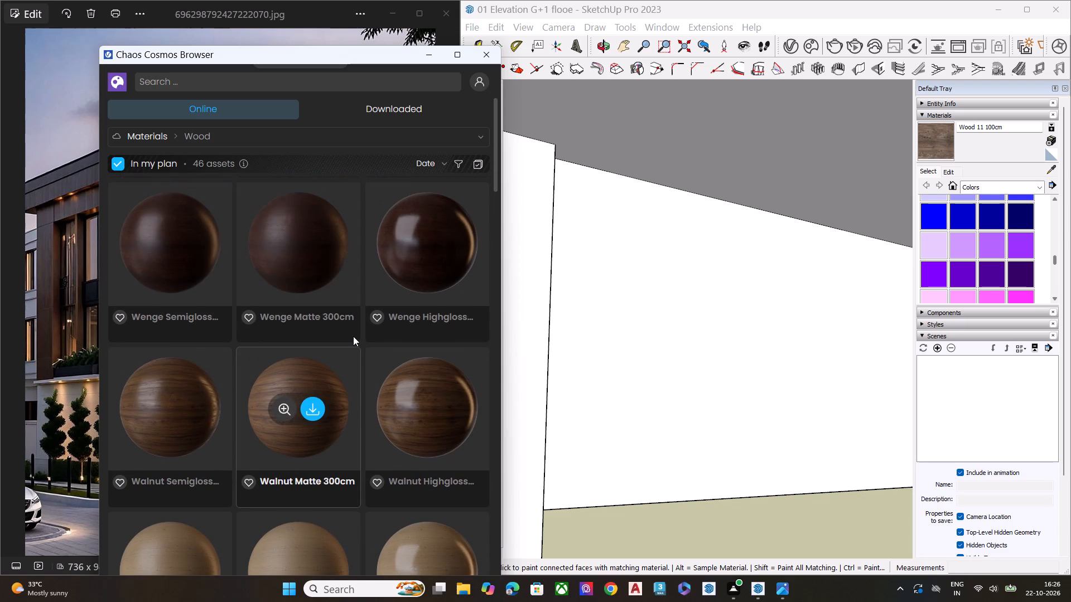
scroll(353, 336, "down", 6)
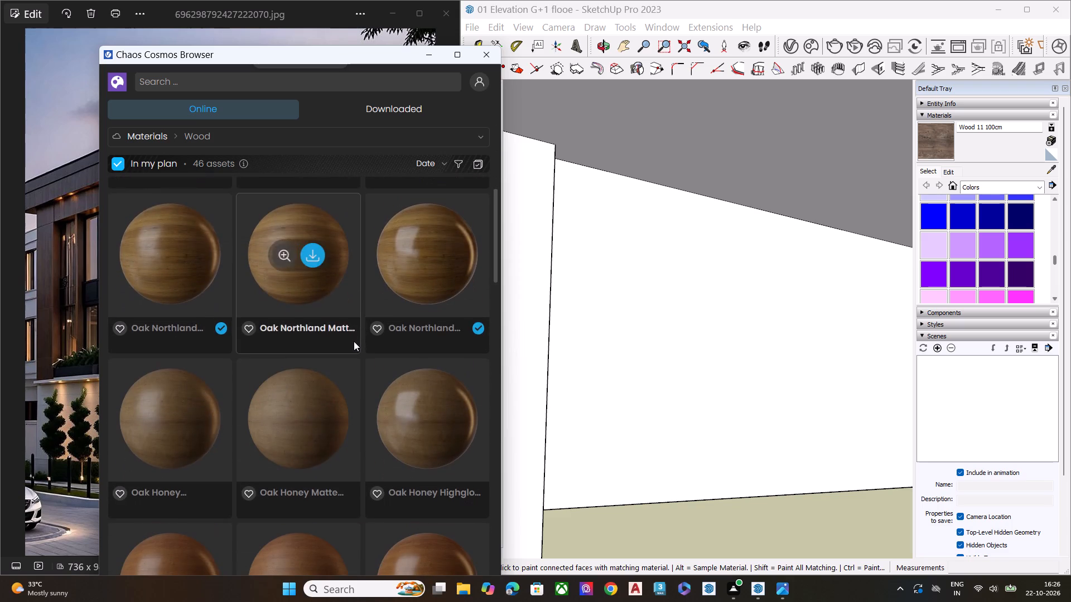
scroll(354, 351, "down", 10)
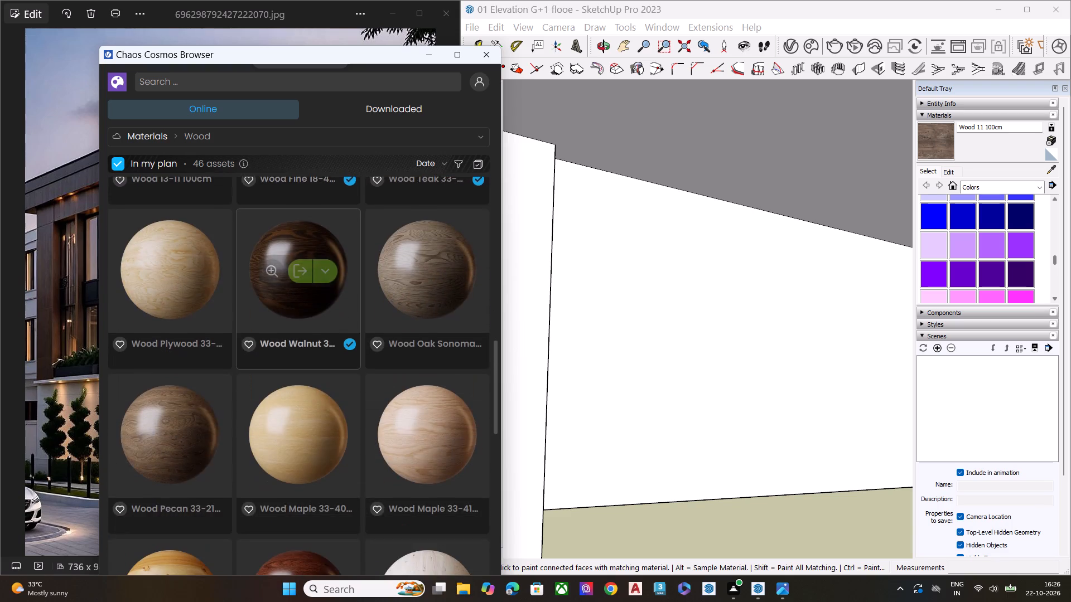
scroll(354, 353, "down", 4)
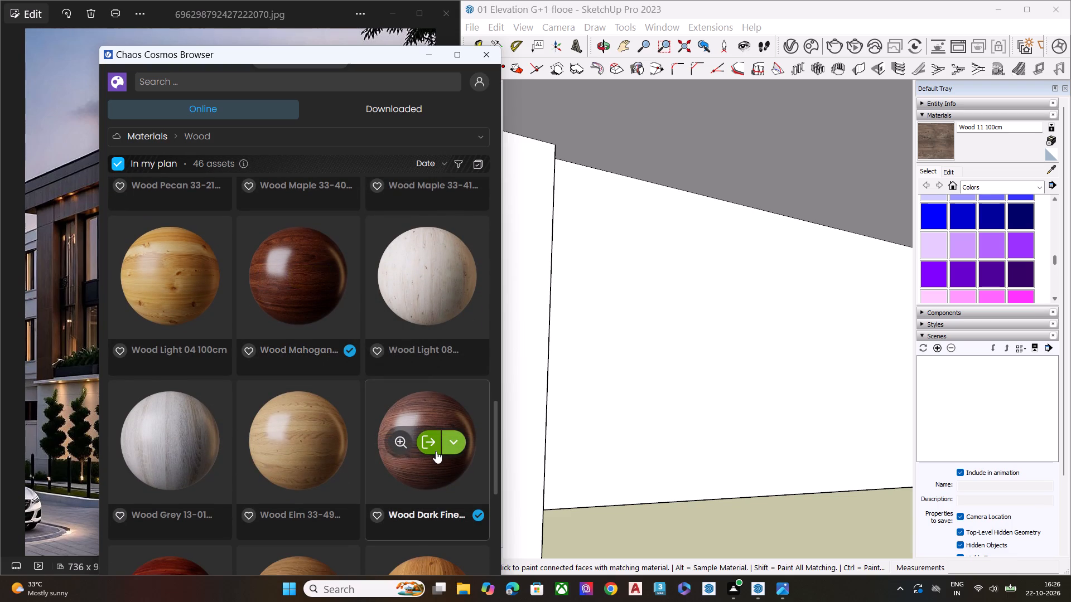
scroll(469, 341, "down", 6)
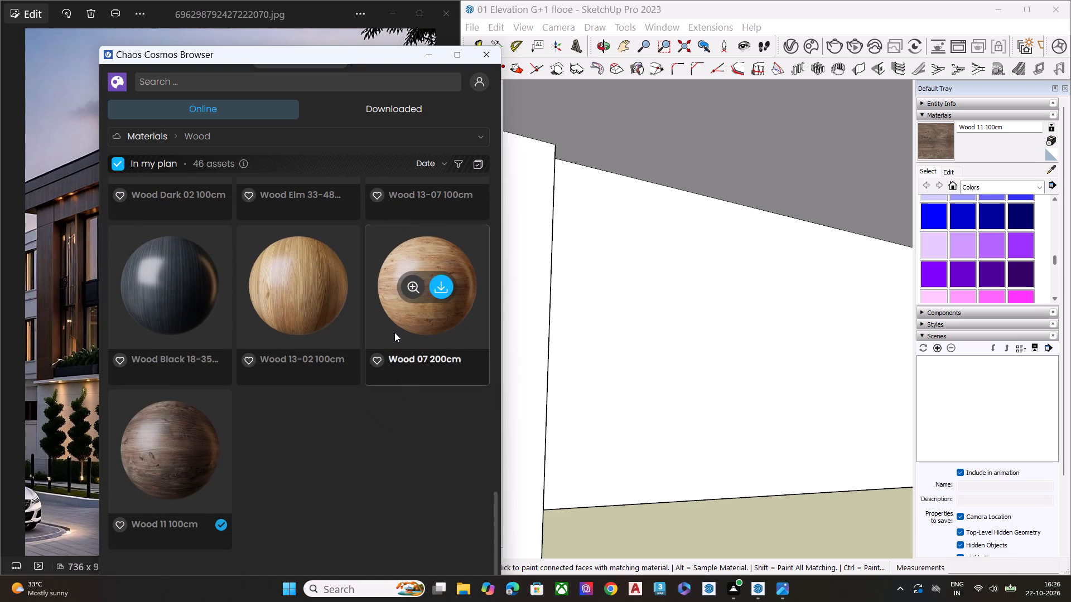
Check the Fabric category briefly and look through the Leather materials for a brown finish that could suit the facade.
left_click(248, 139)
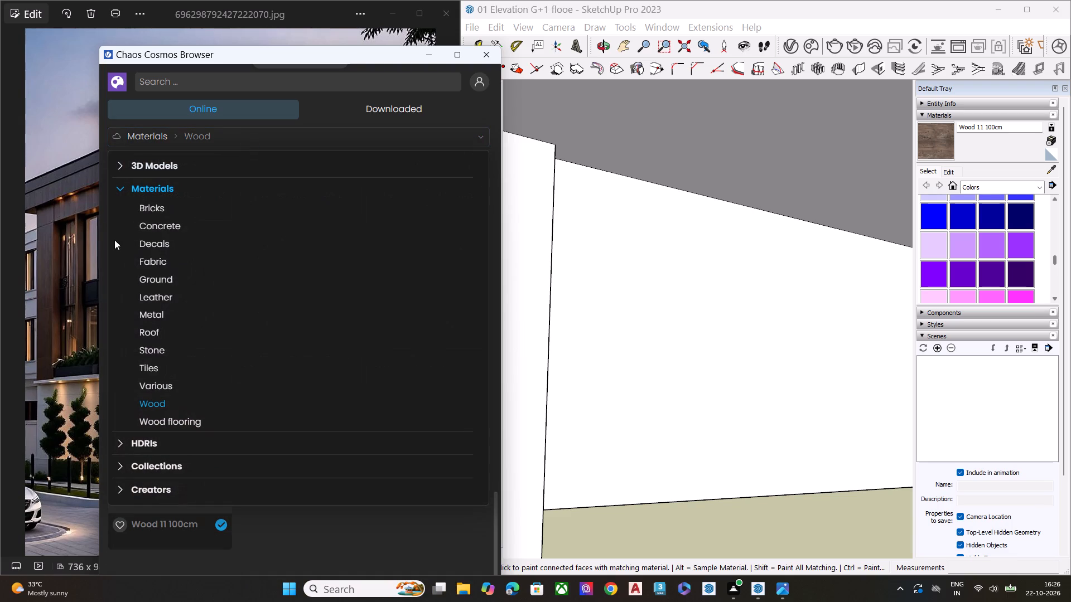
left_click(160, 256)
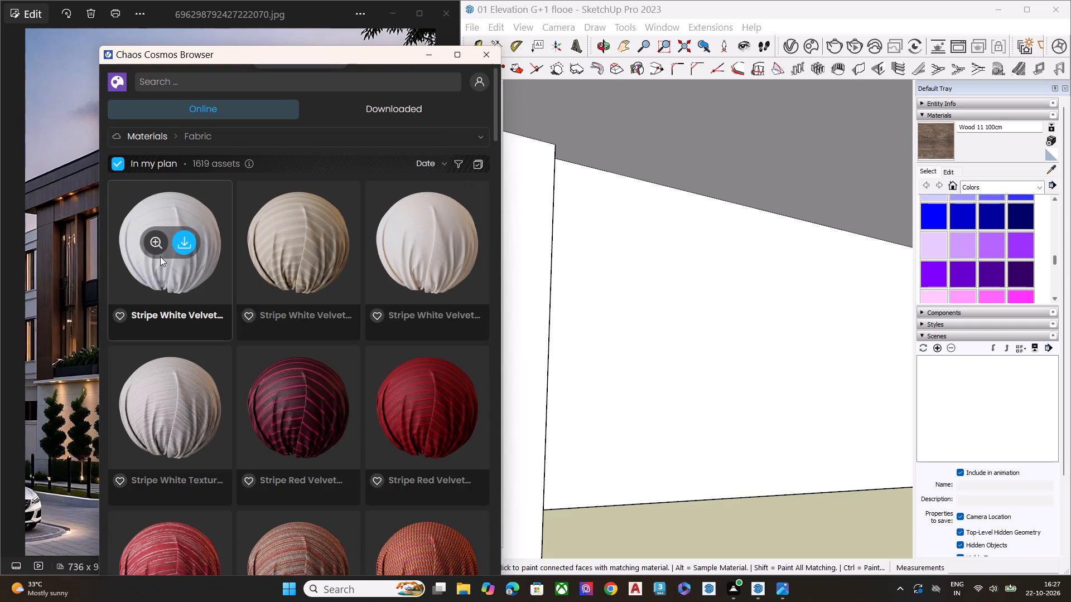
left_click(263, 138)
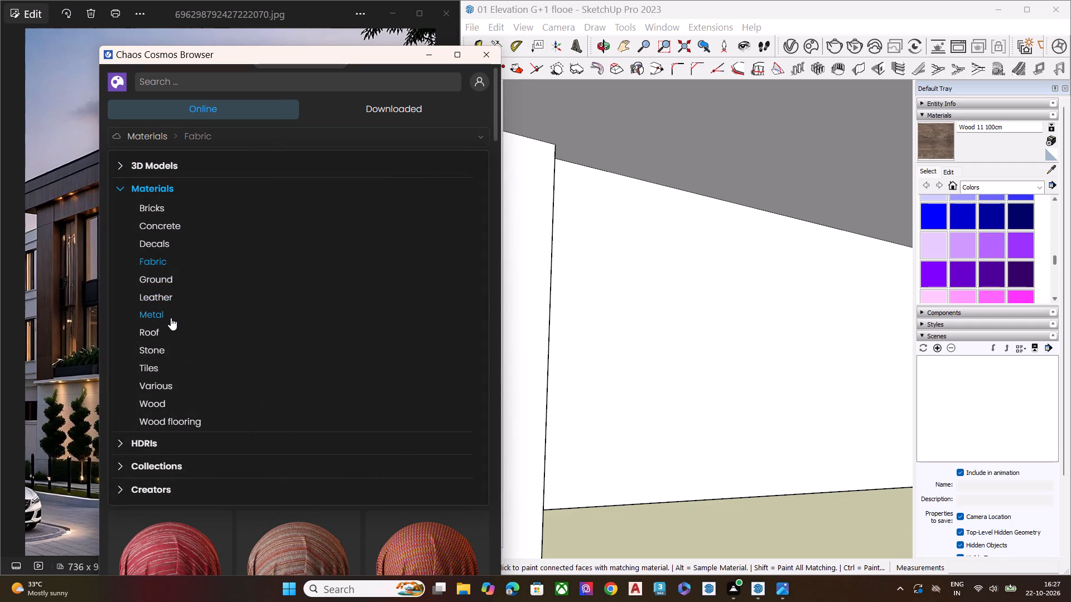
left_click(189, 299)
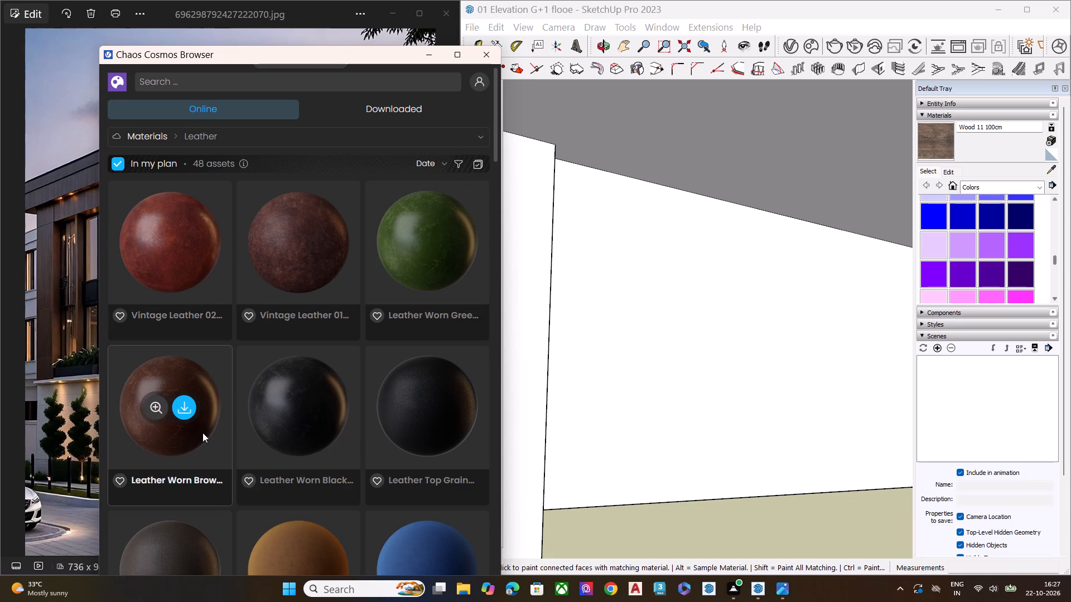
scroll(279, 394, "down", 6)
scroll(283, 394, "up", 1)
scroll(283, 394, "down", 1)
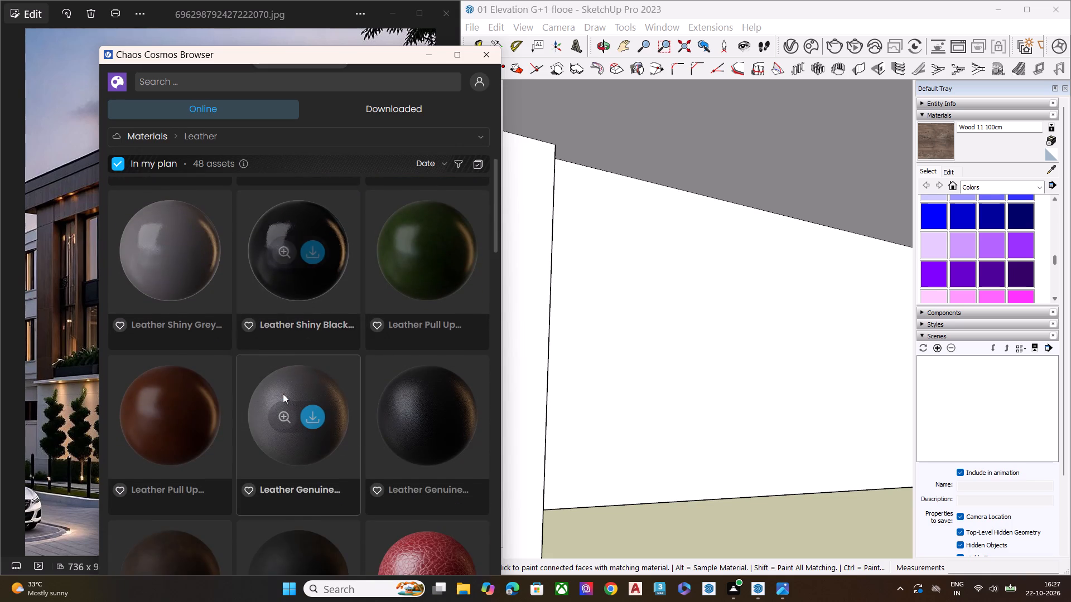
scroll(283, 394, "down", 5)
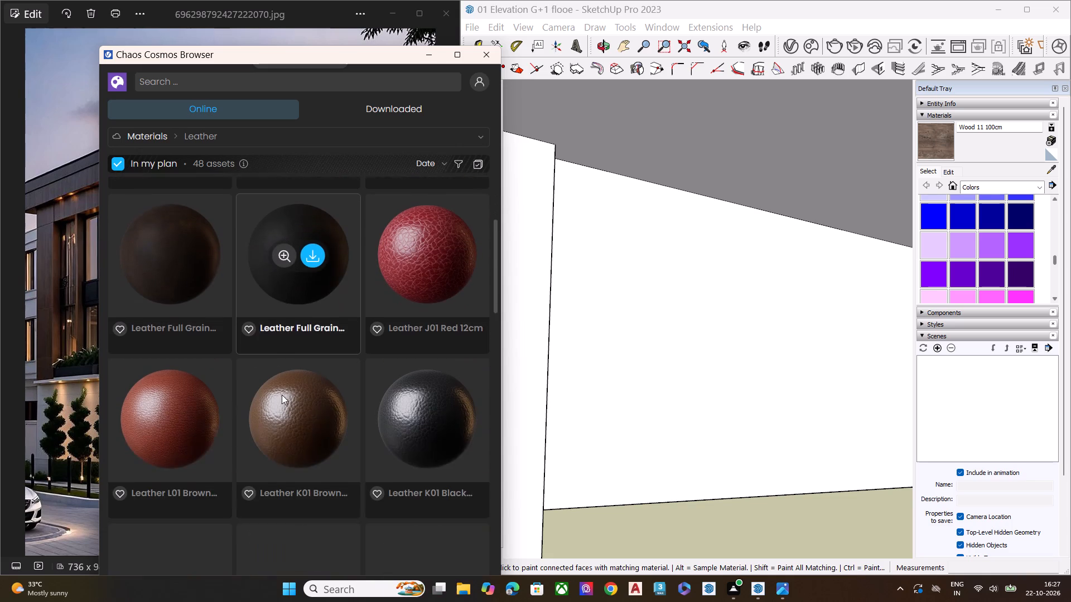
scroll(282, 395, "down", 7)
scroll(282, 395, "up", 1)
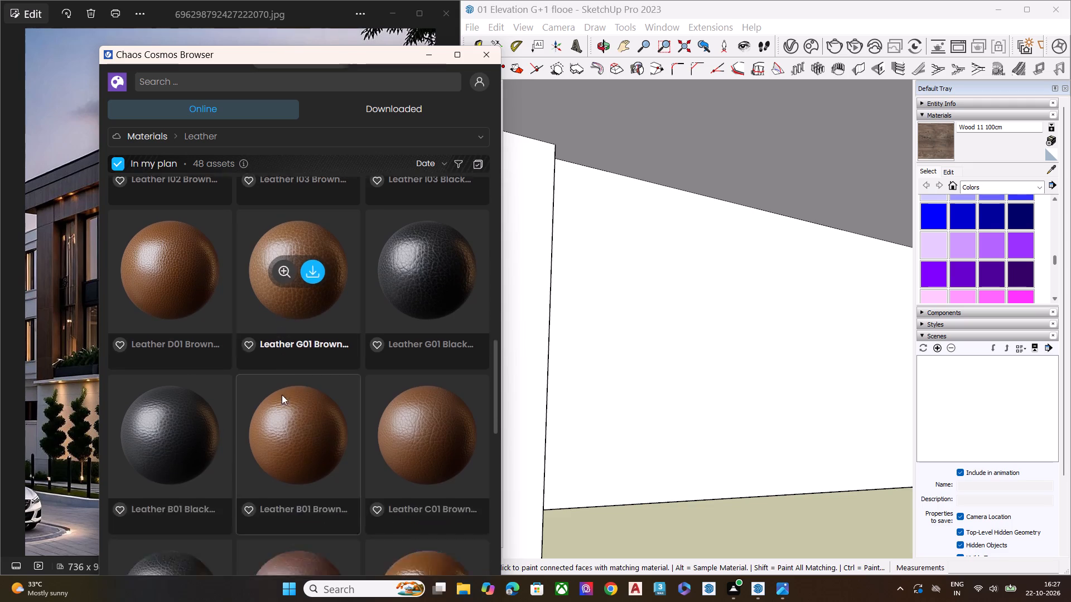
scroll(282, 395, "up", 2)
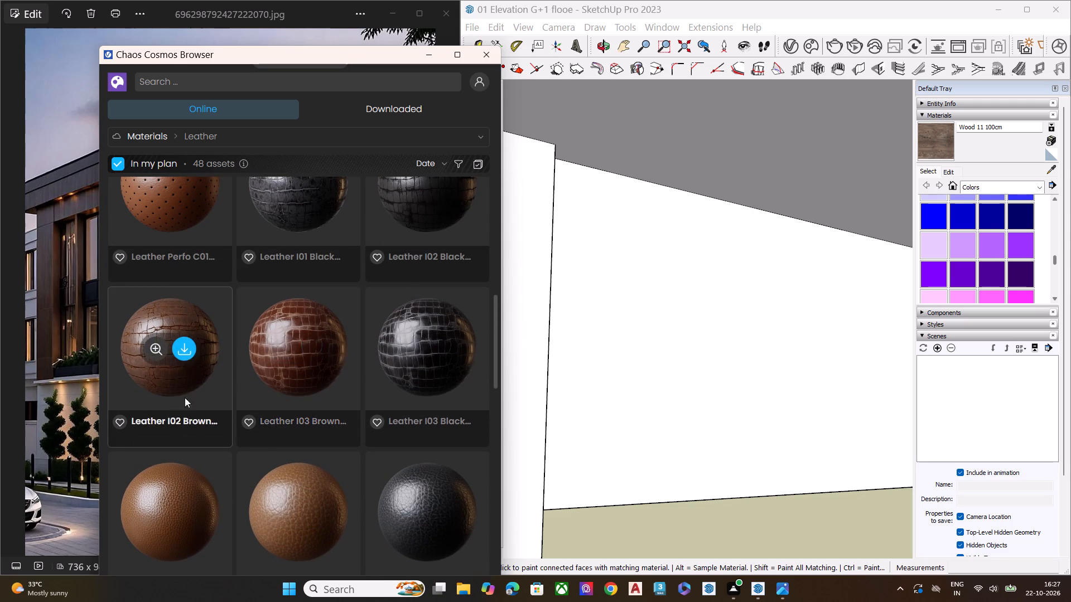
scroll(288, 380, "down", 11)
scroll(294, 386, "up", 1)
scroll(294, 386, "down", 6)
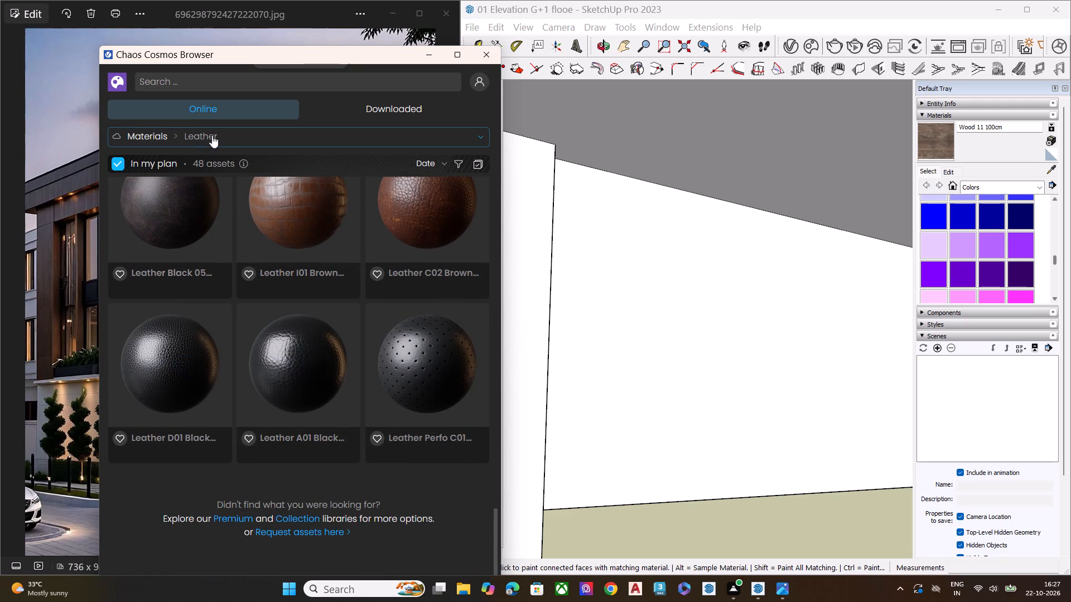
Return to the Wood materials, compare the Wenge and Walnut finishes, and download Walnut Semigloss 300cm.
left_click(213, 135)
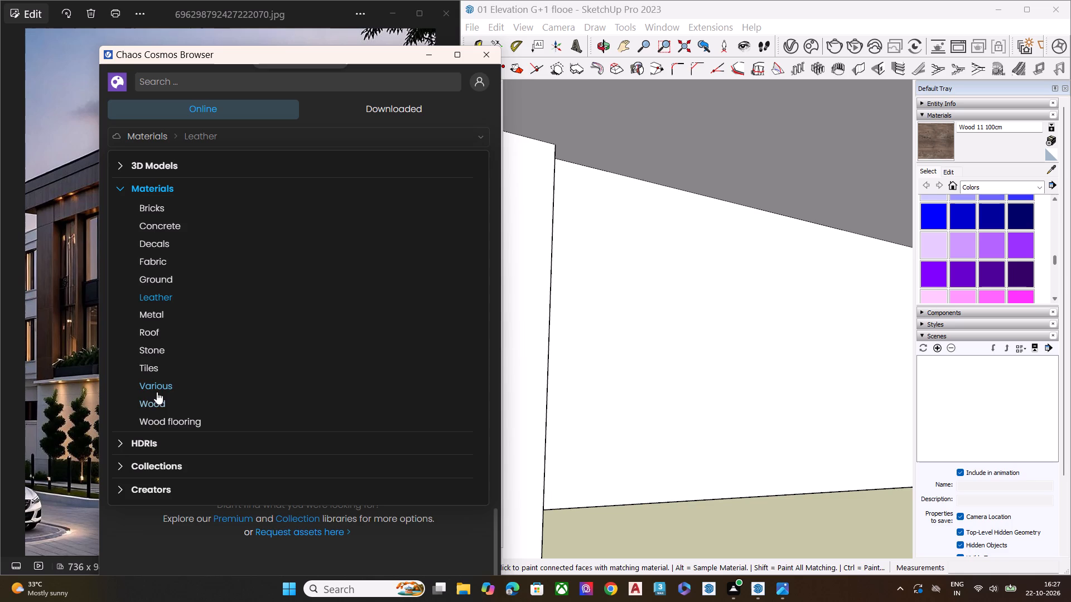
left_click(157, 409)
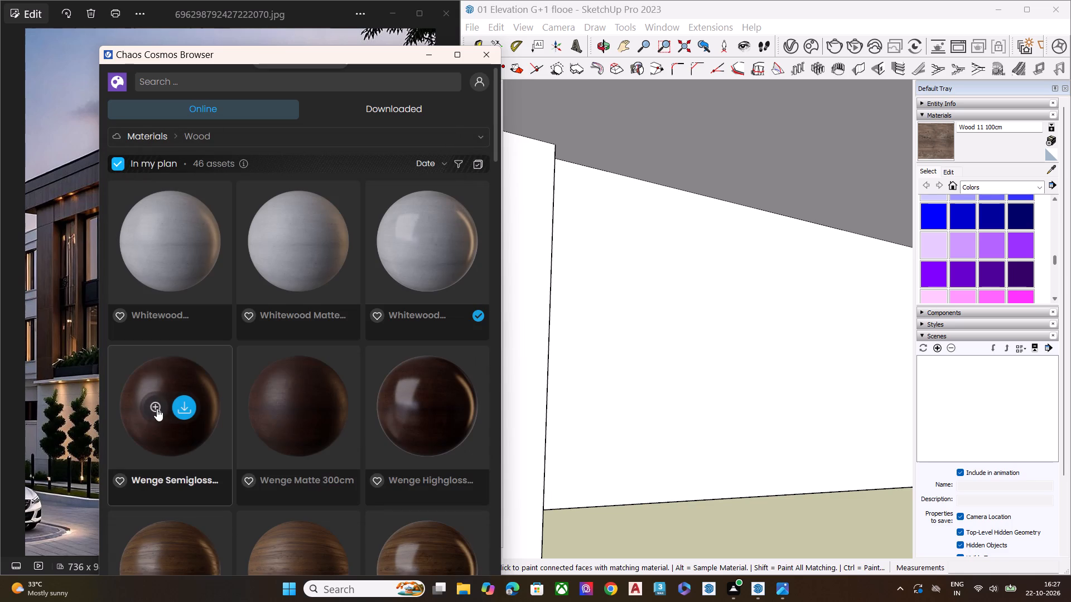
scroll(364, 349, "down", 1)
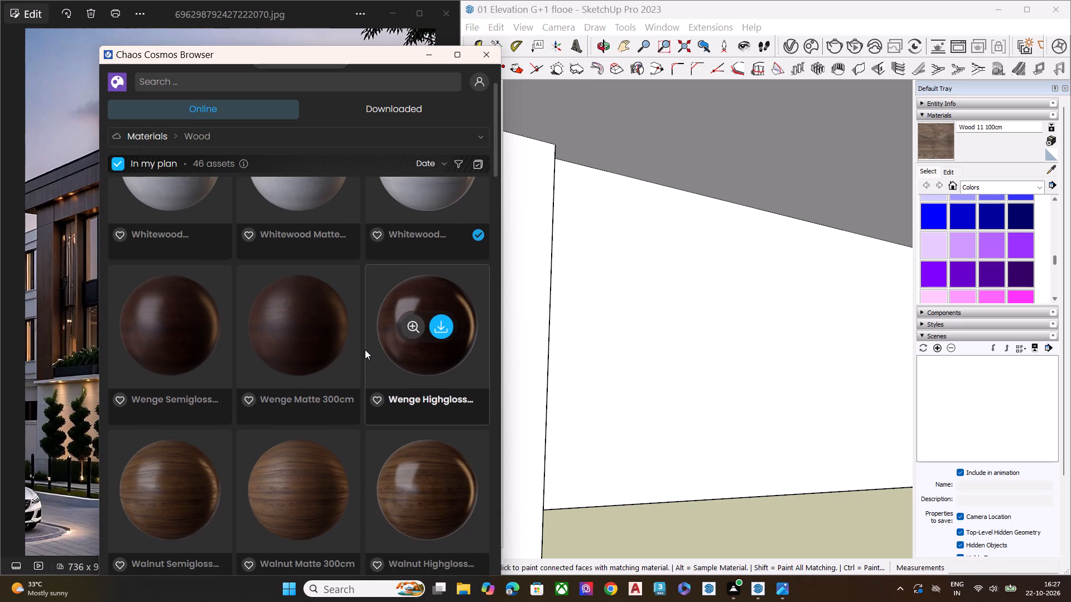
scroll(365, 349, "down", 1)
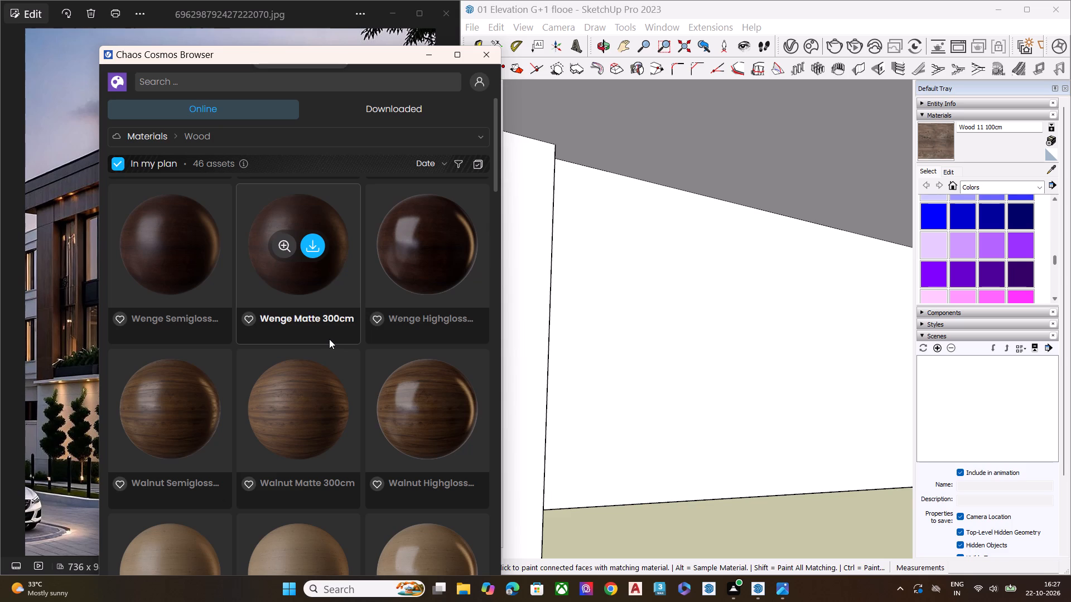
scroll(329, 339, "down", 1)
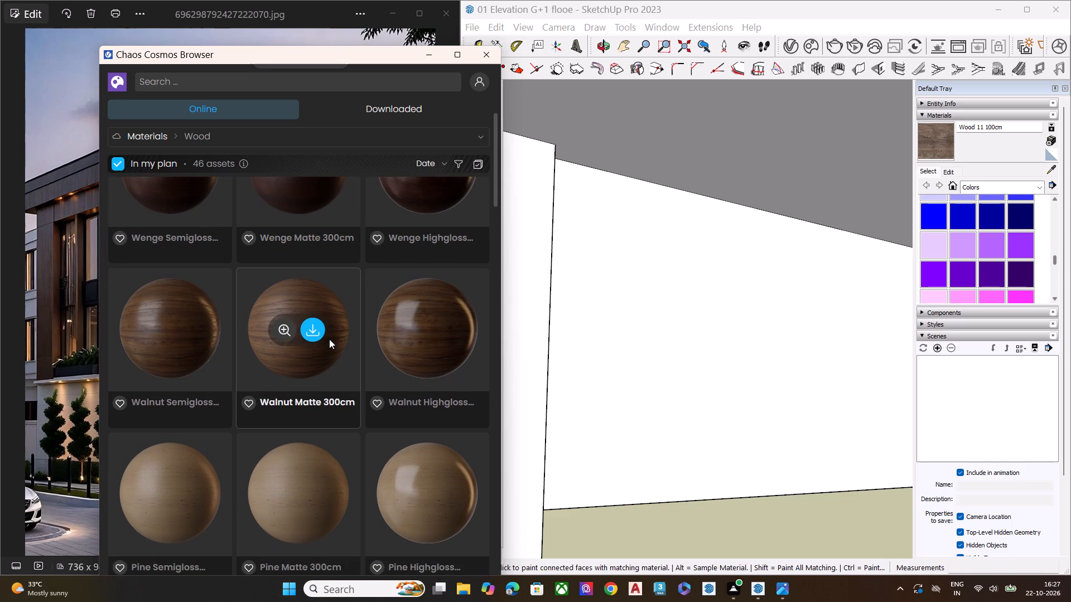
scroll(424, 346, "up", 2)
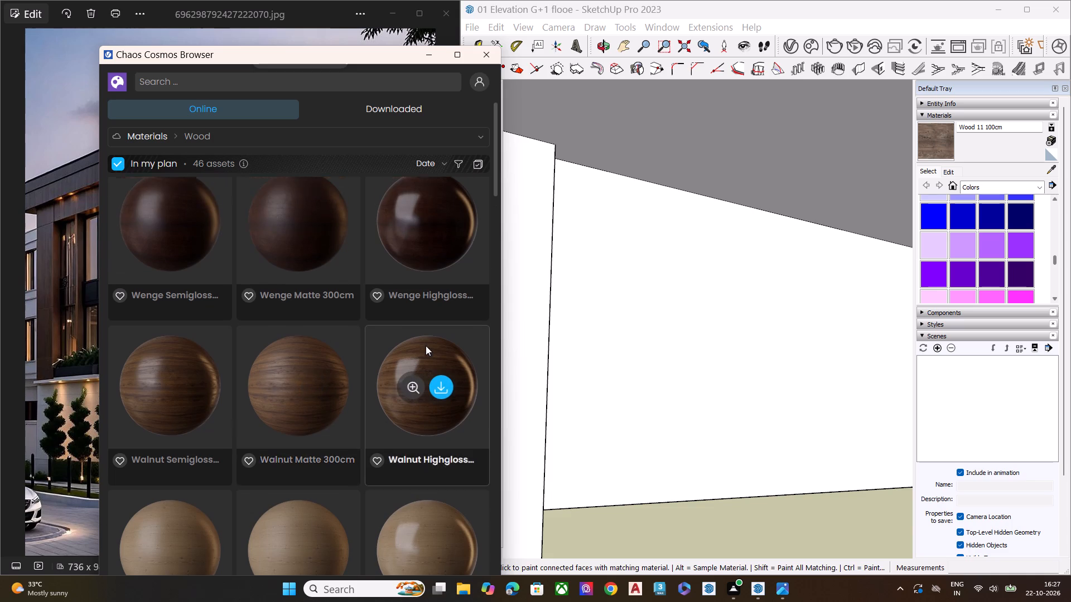
scroll(426, 346, "up", 1)
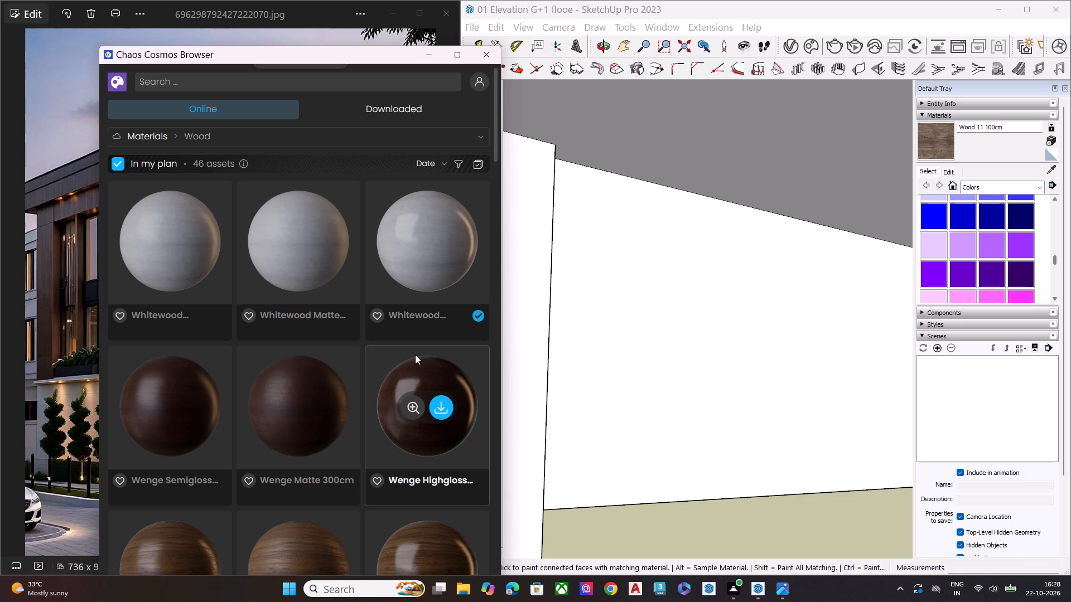
scroll(330, 359, "down", 3)
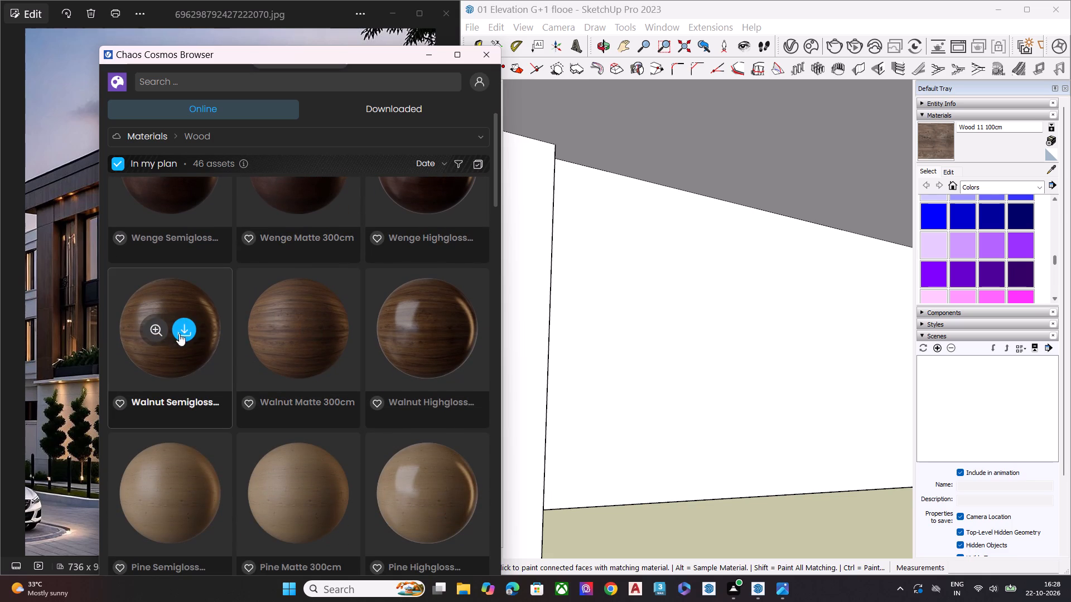
left_click(189, 328)
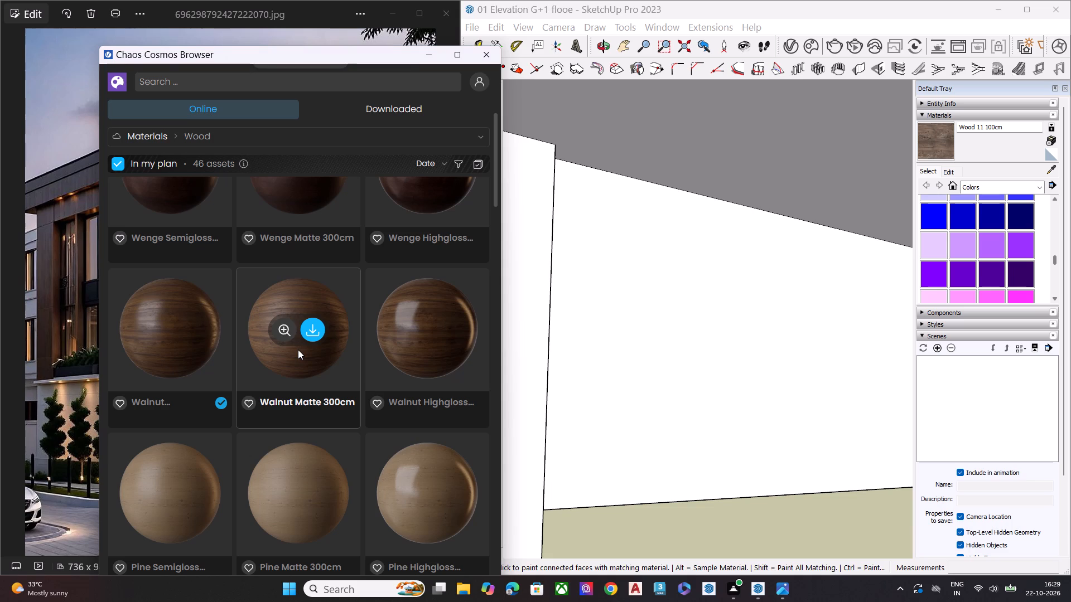
Import the downloaded Walnut Semigloss 300cm material into the SketchUp scene.
scroll(298, 349, "up", 2)
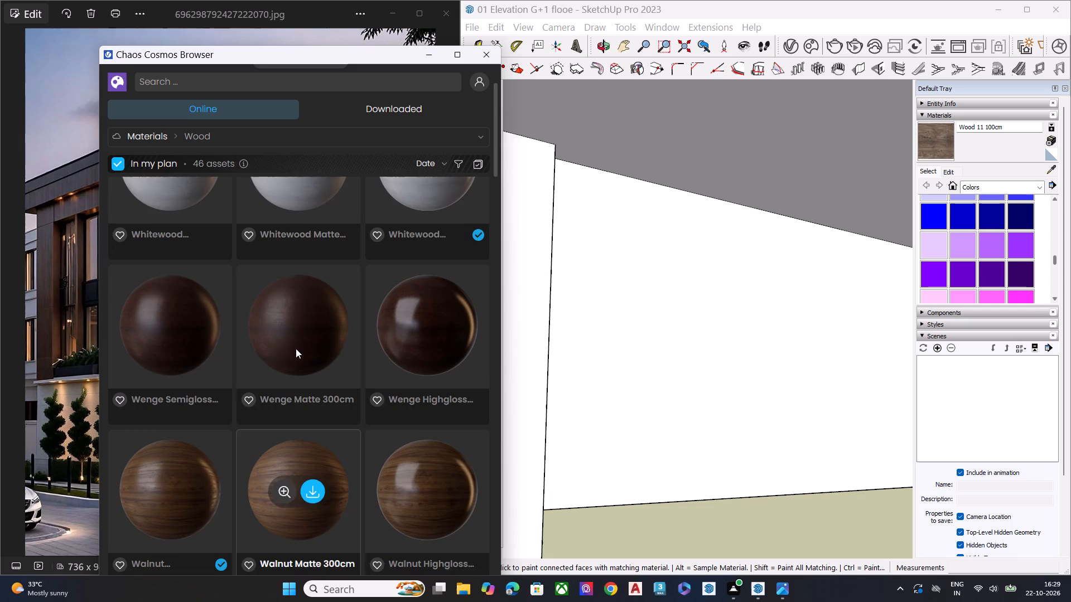
scroll(295, 348, "up", 1)
scroll(225, 404, "down", 3)
left_click(173, 333)
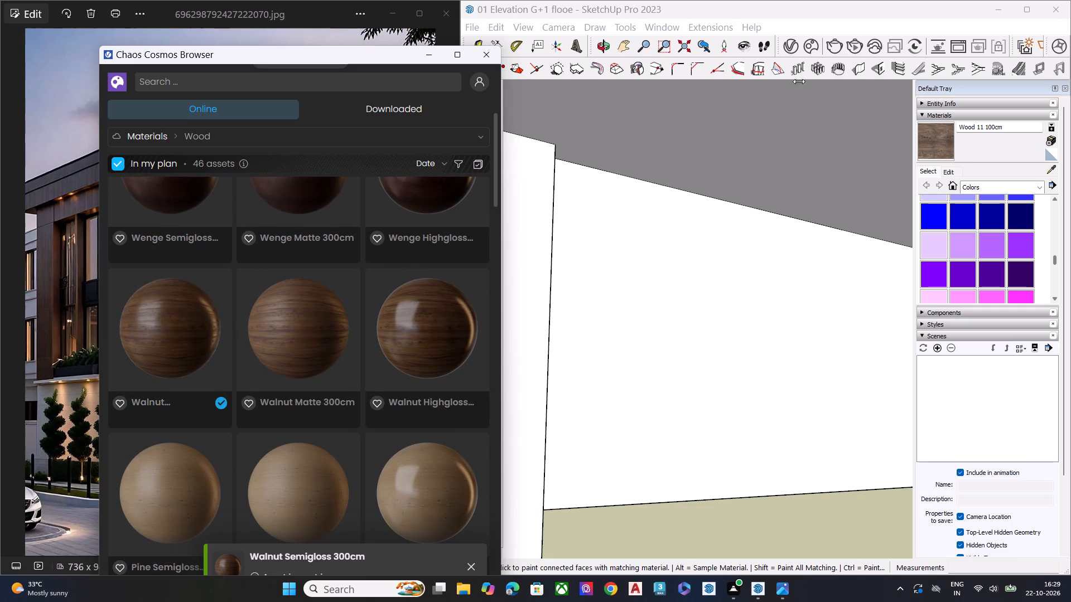
Open the Walnut Semigloss 300cm material for editing and darken its diffuse colour to near black.
left_click(790, 53)
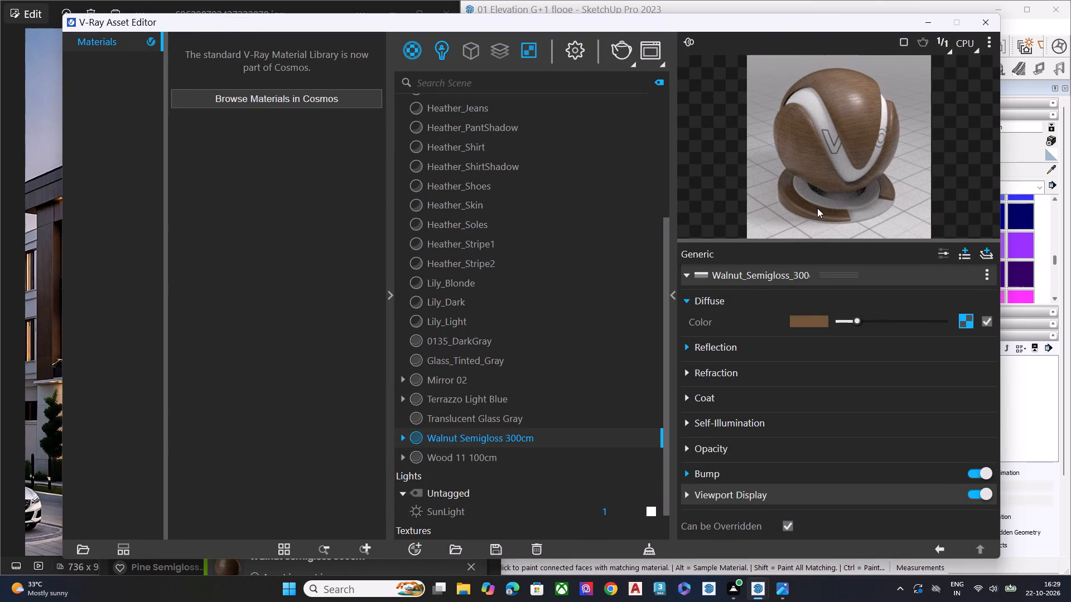
scroll(817, 207, "up", 2)
left_click_drag(867, 310, 891, 320)
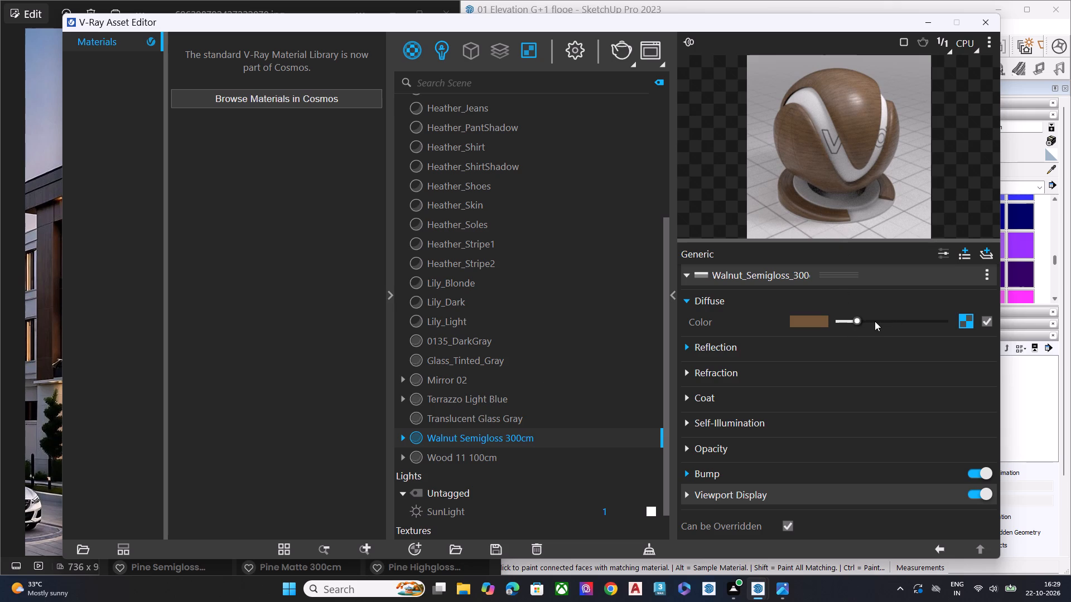
left_click_drag(875, 321, 960, 328)
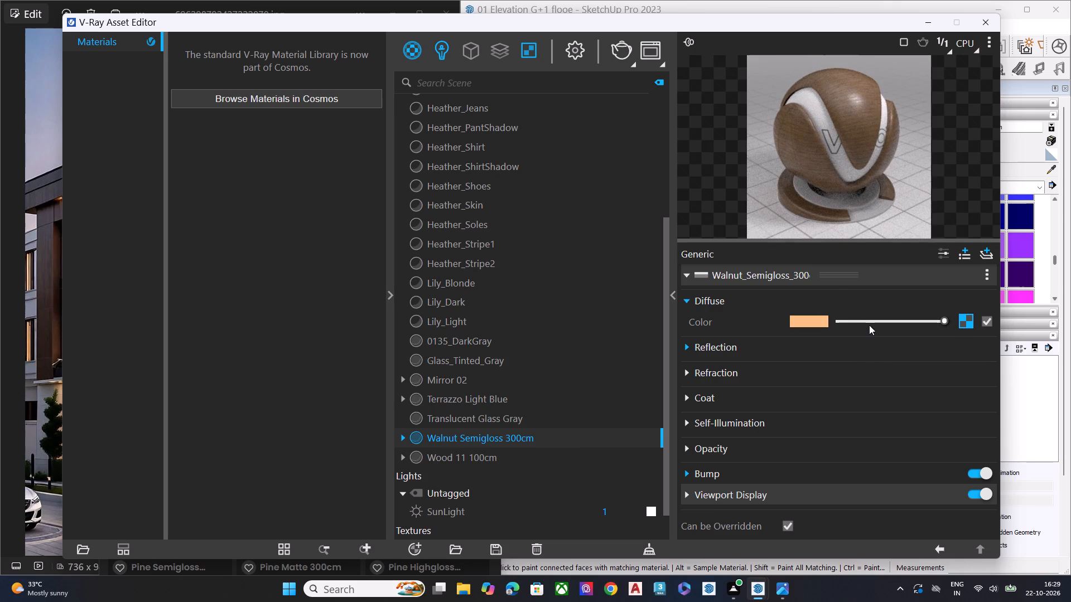
left_click(857, 321)
left_click(838, 323)
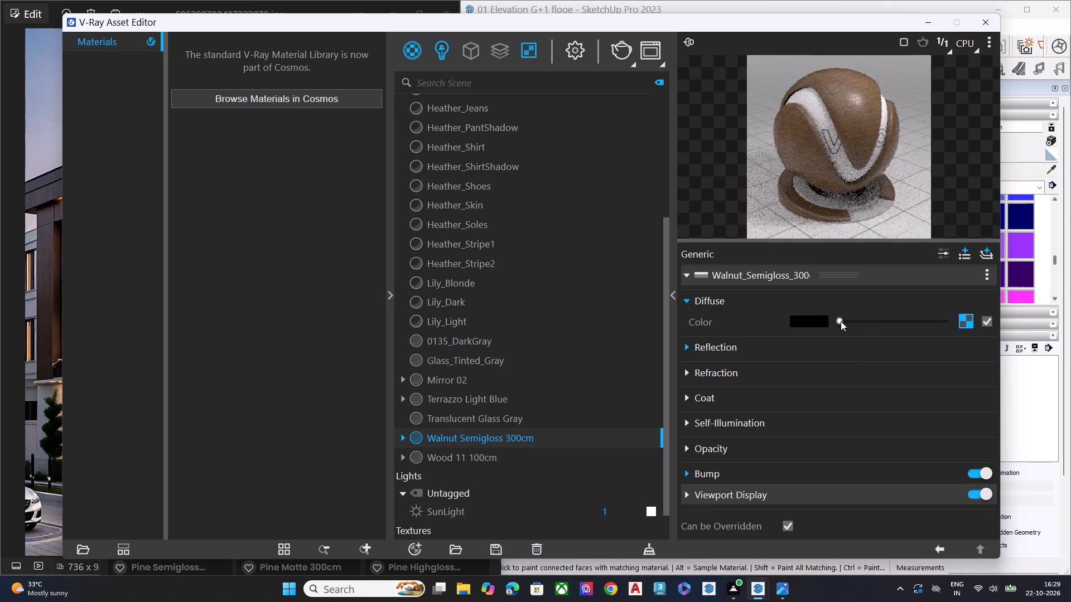
left_click(844, 319)
left_click(931, 23)
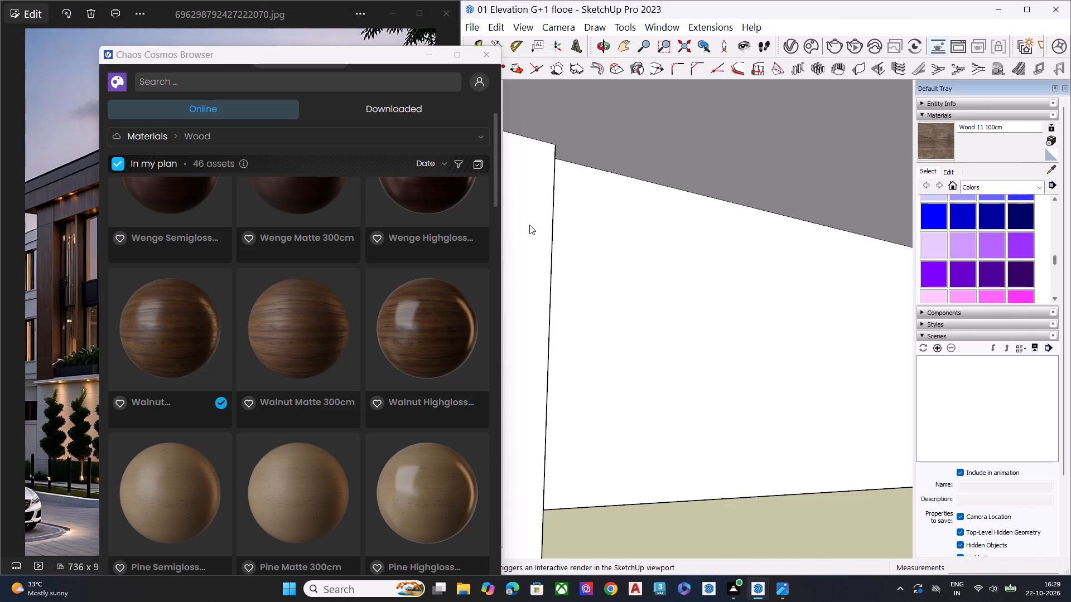
Import a fresh copy of Walnut Semigloss 300cm from the Wood materials into the scene.
left_click(161, 339)
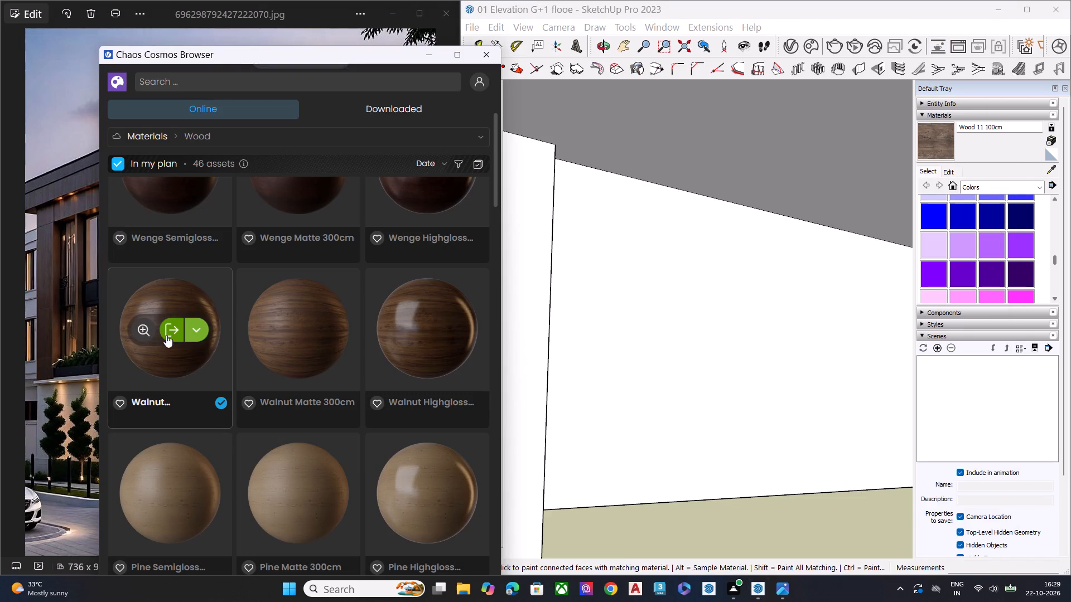
left_click(171, 331)
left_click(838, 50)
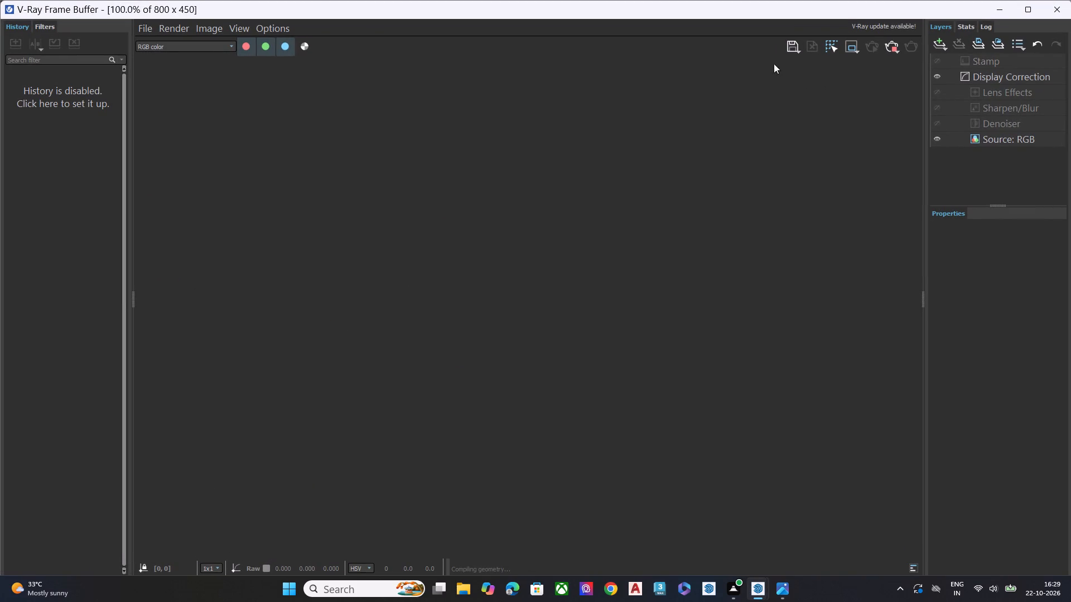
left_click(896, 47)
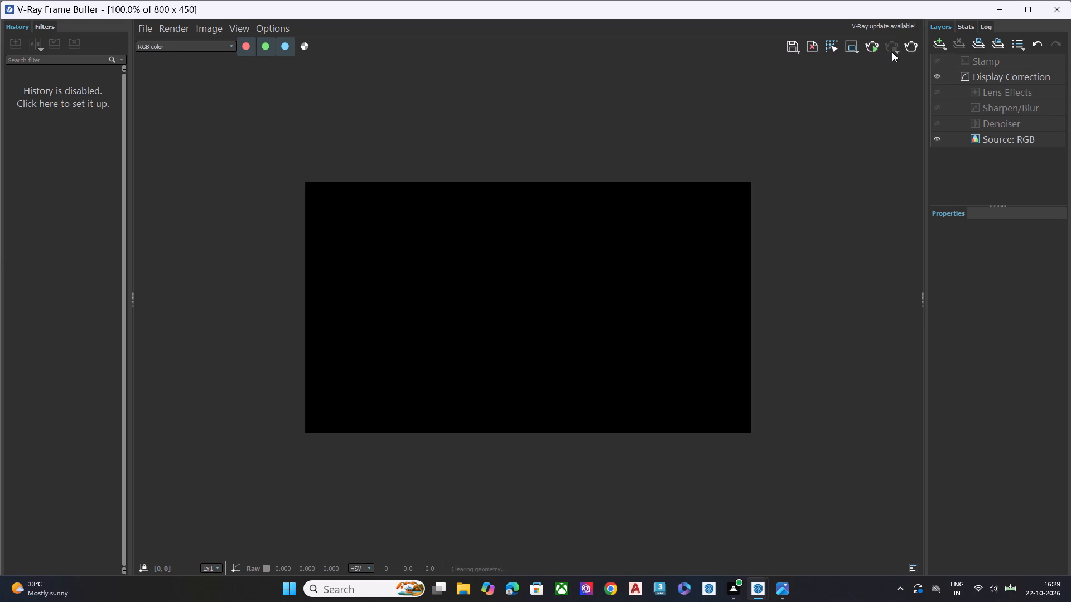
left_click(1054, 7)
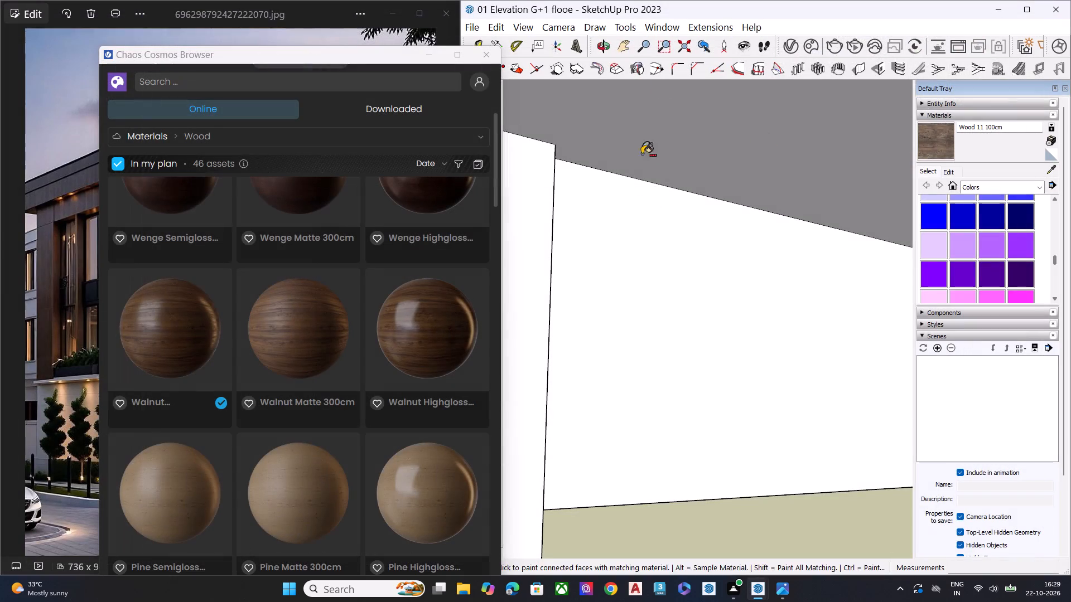
Make the newly imported copy, Walnut Semigloss 300cm#1, the current material for painting.
left_click(793, 42)
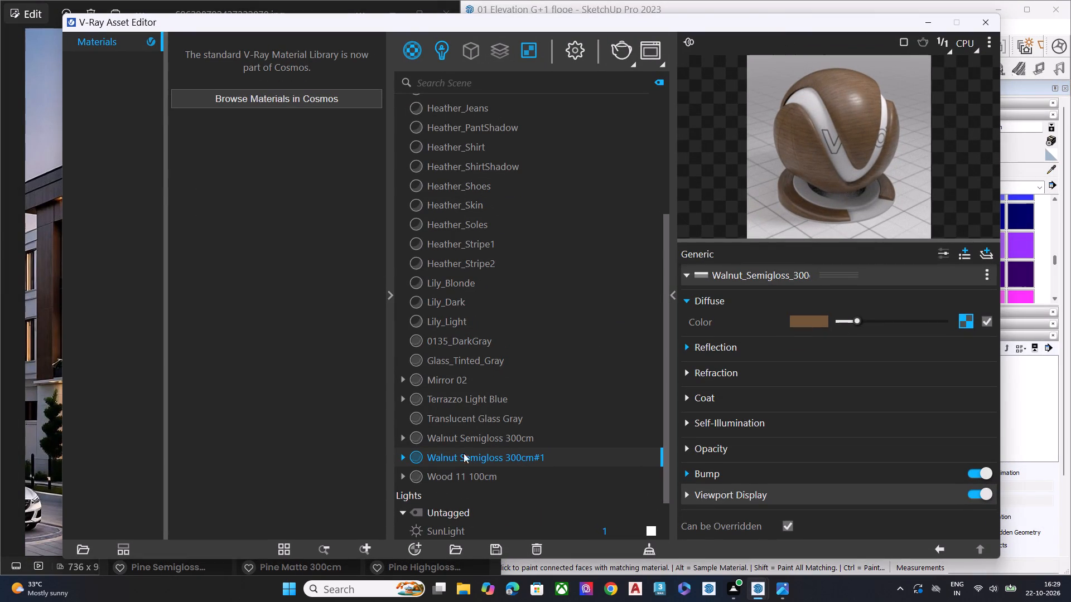
left_click(462, 444)
left_click(462, 458)
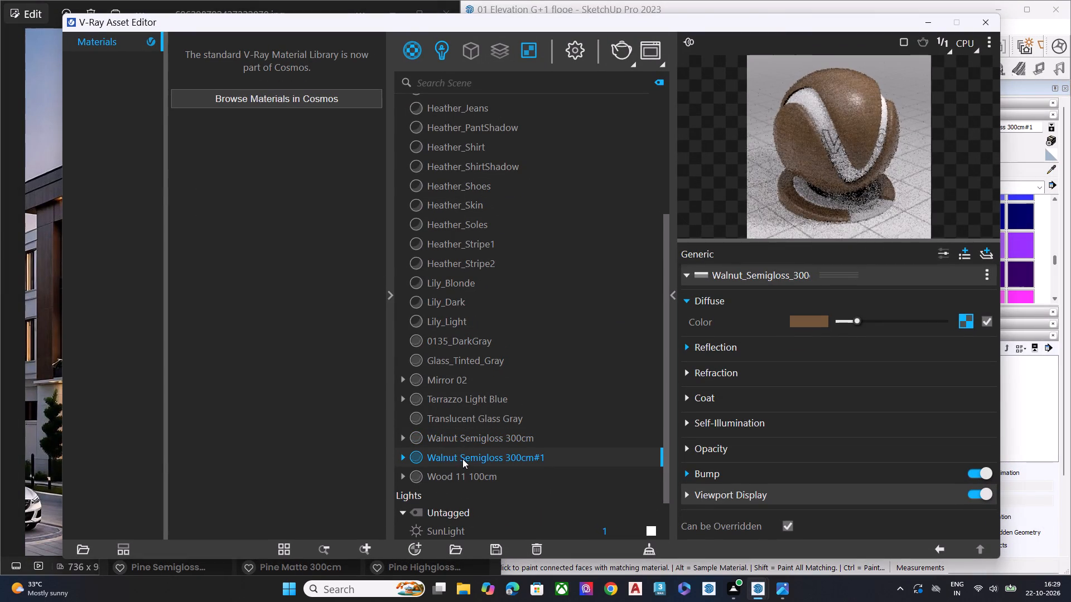
left_click(462, 459)
left_click(987, 25)
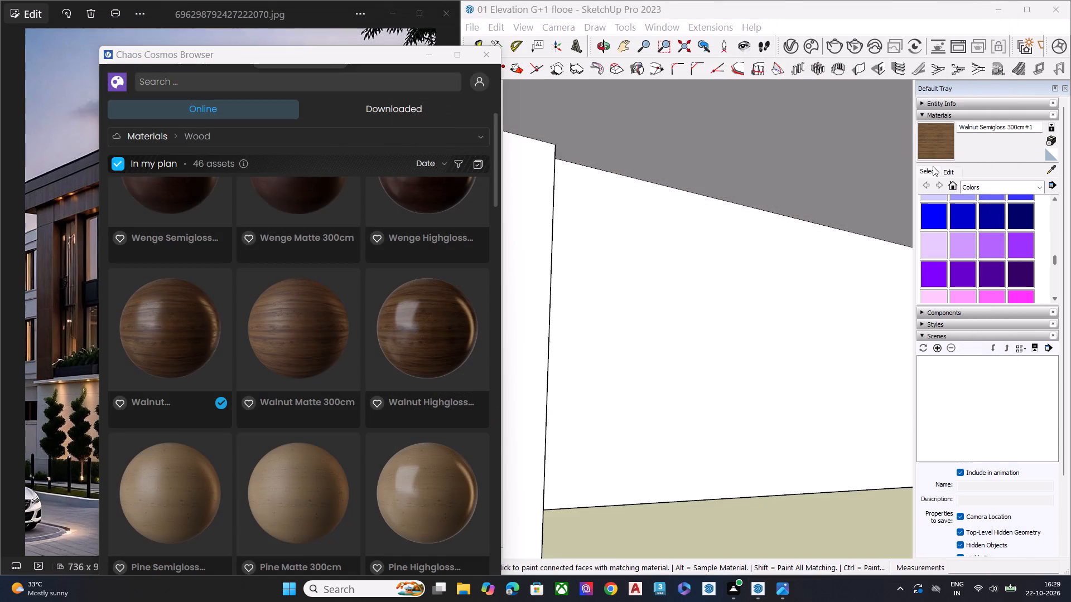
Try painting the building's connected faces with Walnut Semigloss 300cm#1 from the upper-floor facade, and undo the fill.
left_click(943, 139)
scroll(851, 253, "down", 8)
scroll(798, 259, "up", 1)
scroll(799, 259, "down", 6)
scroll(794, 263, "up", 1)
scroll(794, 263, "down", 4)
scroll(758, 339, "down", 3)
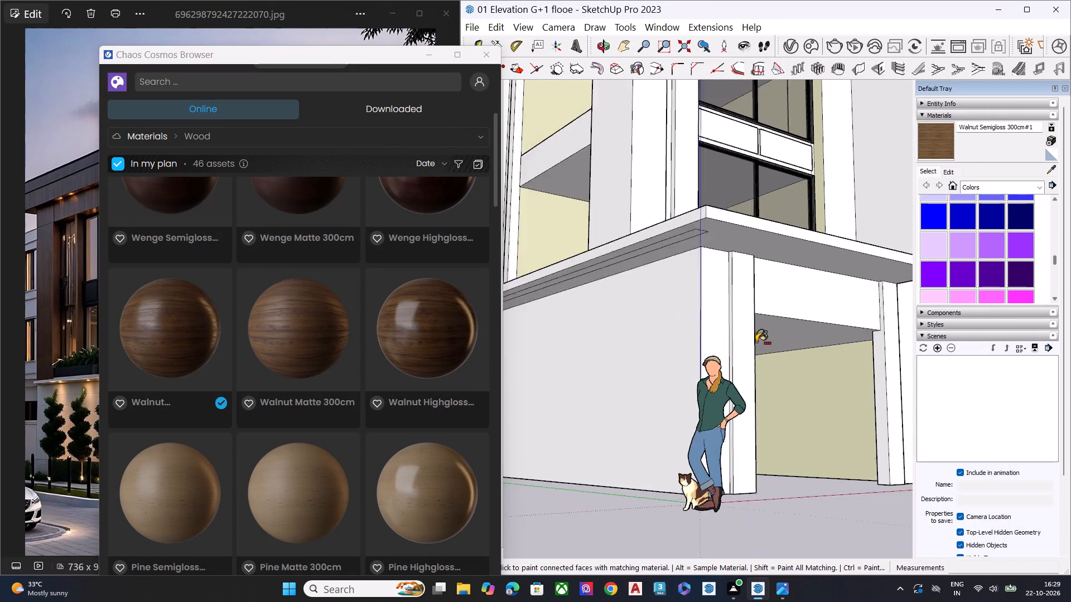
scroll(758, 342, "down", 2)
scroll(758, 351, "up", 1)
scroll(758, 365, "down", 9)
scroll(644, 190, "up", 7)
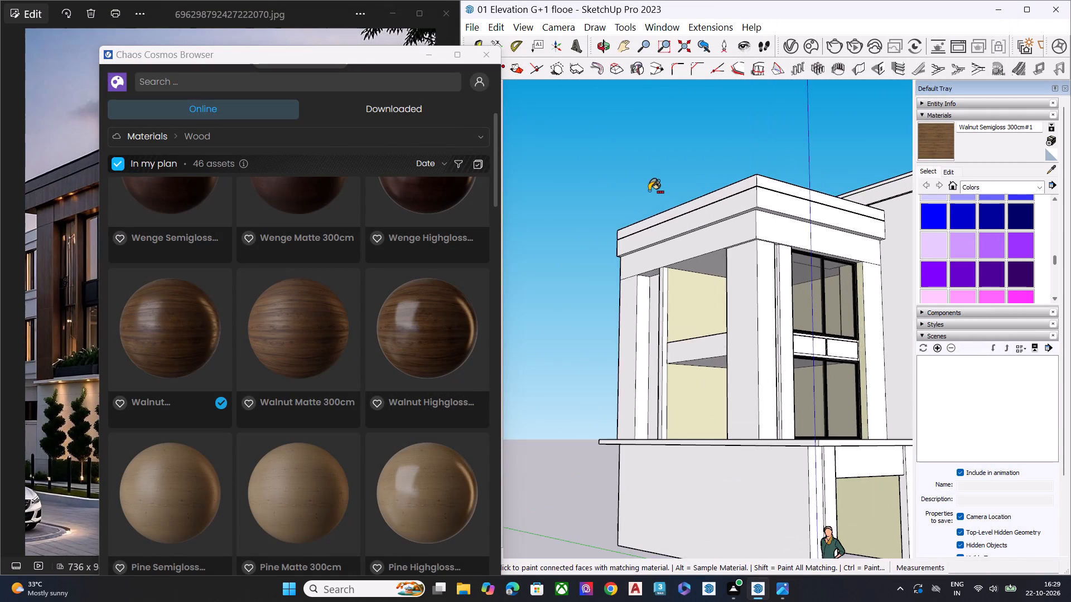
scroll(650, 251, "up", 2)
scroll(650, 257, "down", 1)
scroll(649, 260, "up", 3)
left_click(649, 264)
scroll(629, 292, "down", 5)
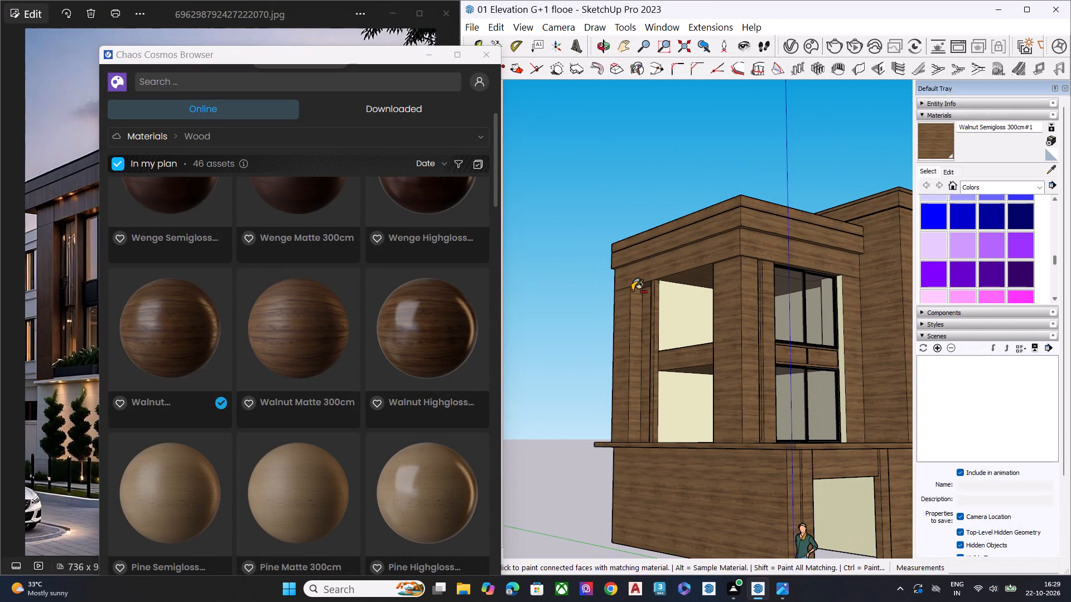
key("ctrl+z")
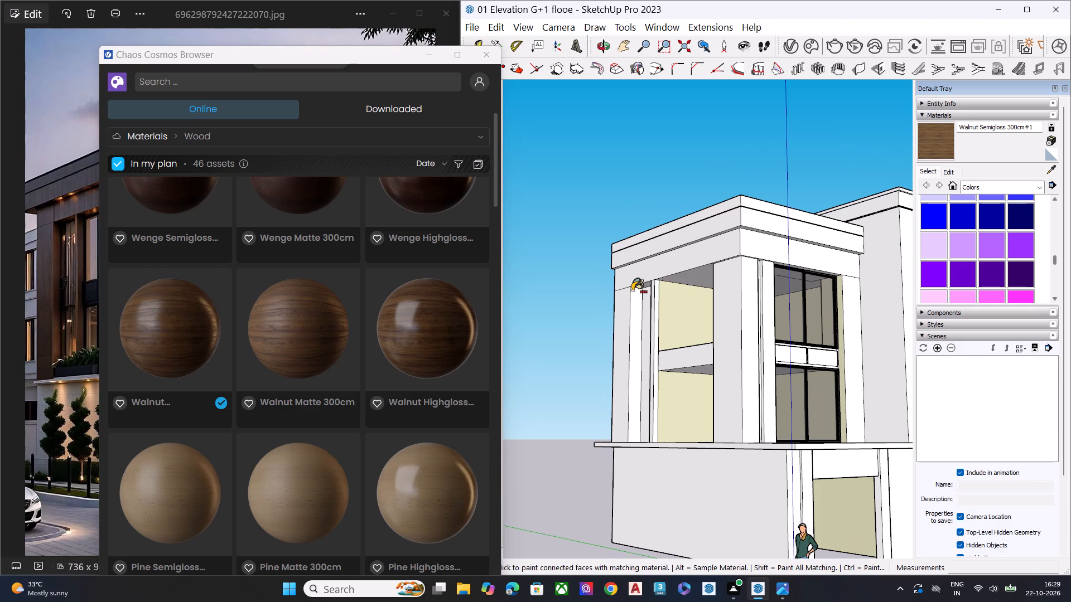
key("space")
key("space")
Paint the roof fascia bands and the beam below on both sides of the corner, plus the stepped underside, with Walnut Semigloss 300cm#1.
left_click(935, 143)
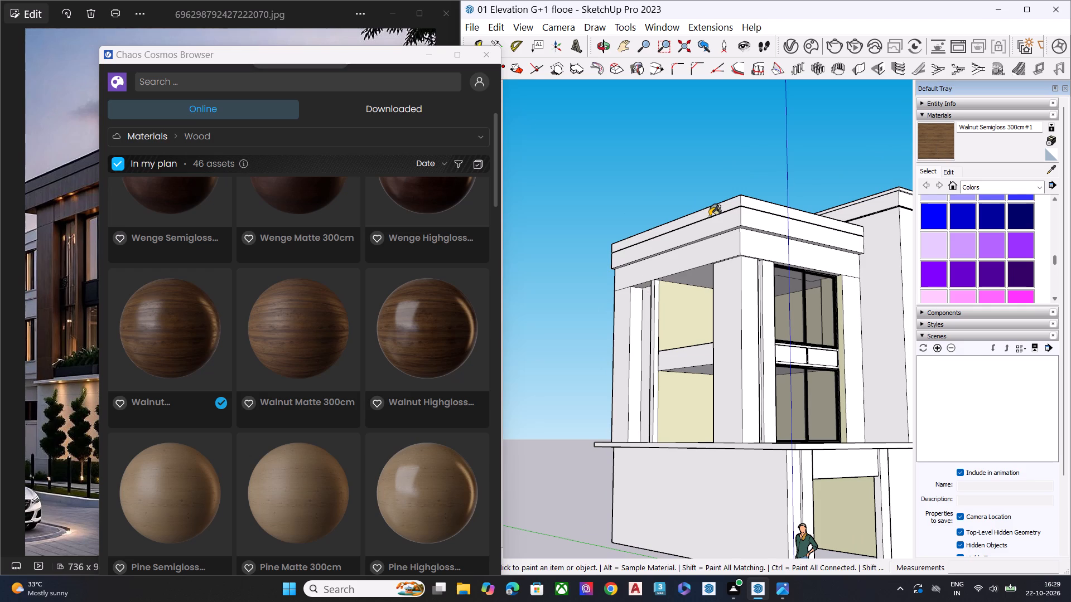
scroll(587, 218, "up", 6)
left_click(708, 231)
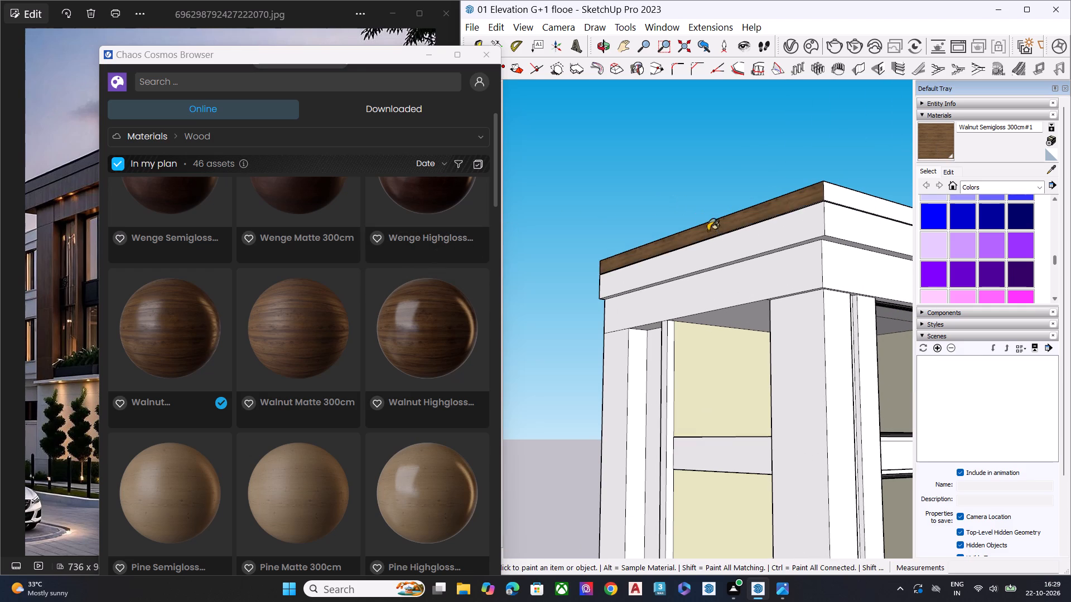
left_click(716, 245)
left_click(836, 223)
left_click(839, 192)
left_click(800, 259)
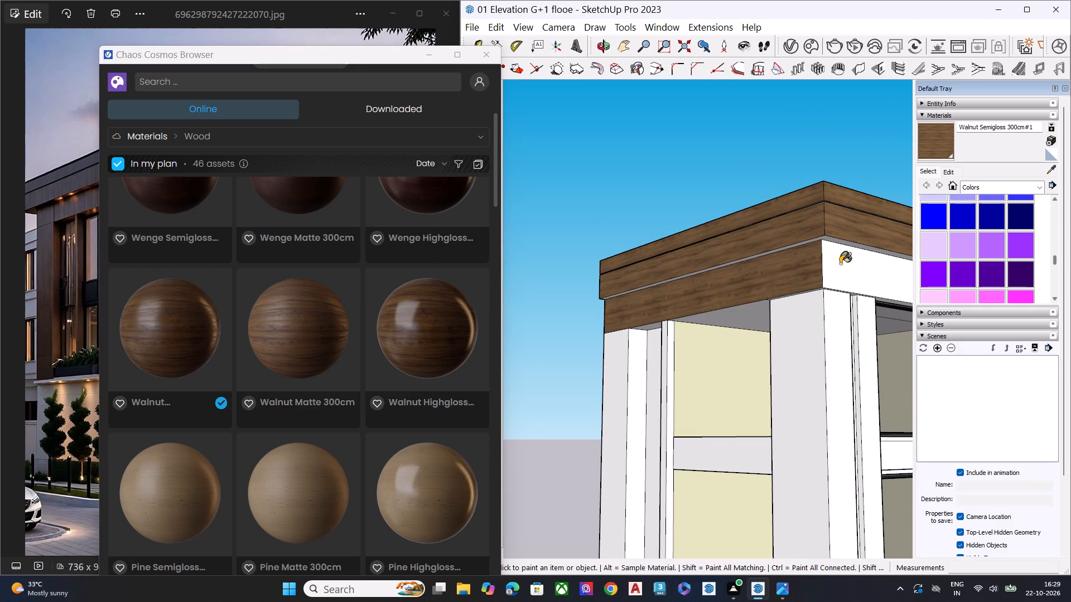
left_click(841, 264)
middle_click_drag(831, 232, 823, 145)
scroll(823, 145, "up", 8)
left_click(821, 242)
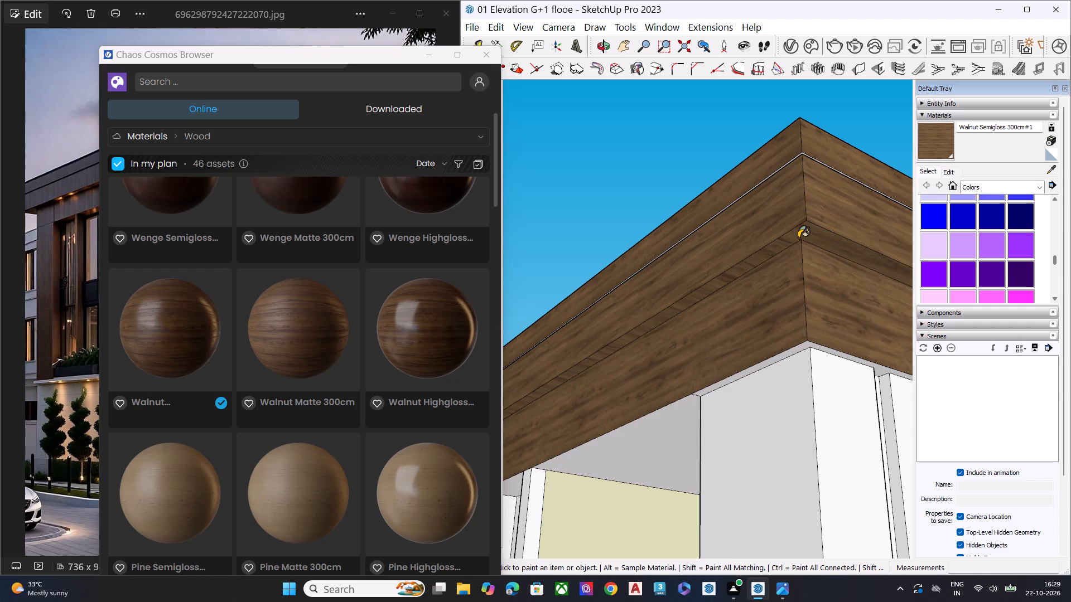
Paint the recess soffit beneath the beam and the front and inner faces of the end pillar with Walnut Semigloss 300cm#1.
scroll(775, 224, "down", 4)
scroll(768, 221, "up", 1)
scroll(768, 221, "down", 3)
scroll(601, 421, "up", 5)
scroll(688, 338, "down", 2)
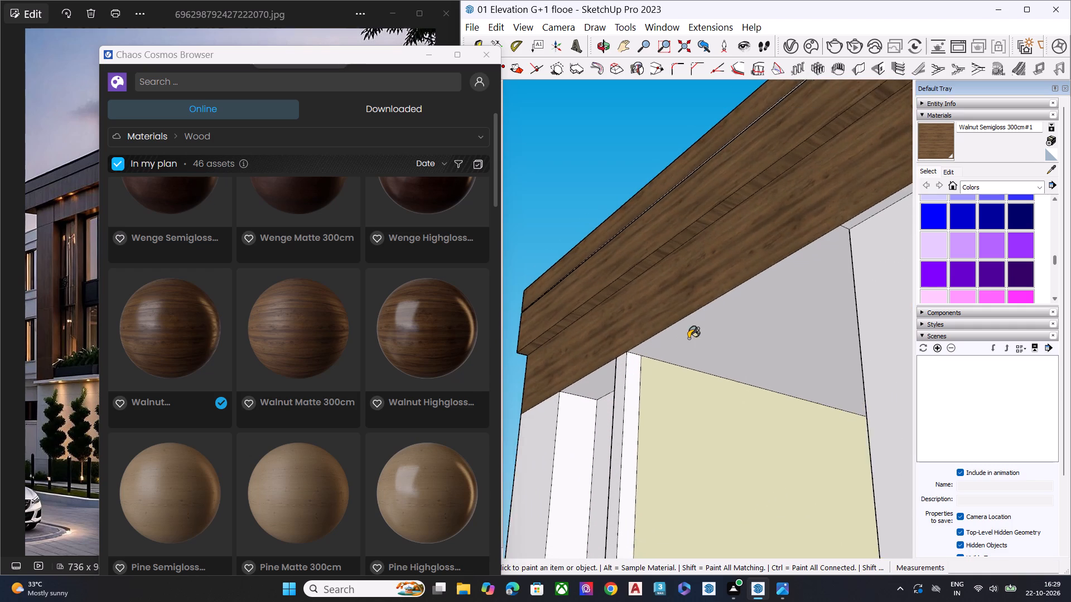
scroll(688, 338, "down", 9)
scroll(630, 380, "up", 4)
scroll(629, 381, "down", 3)
scroll(627, 385, "up", 3)
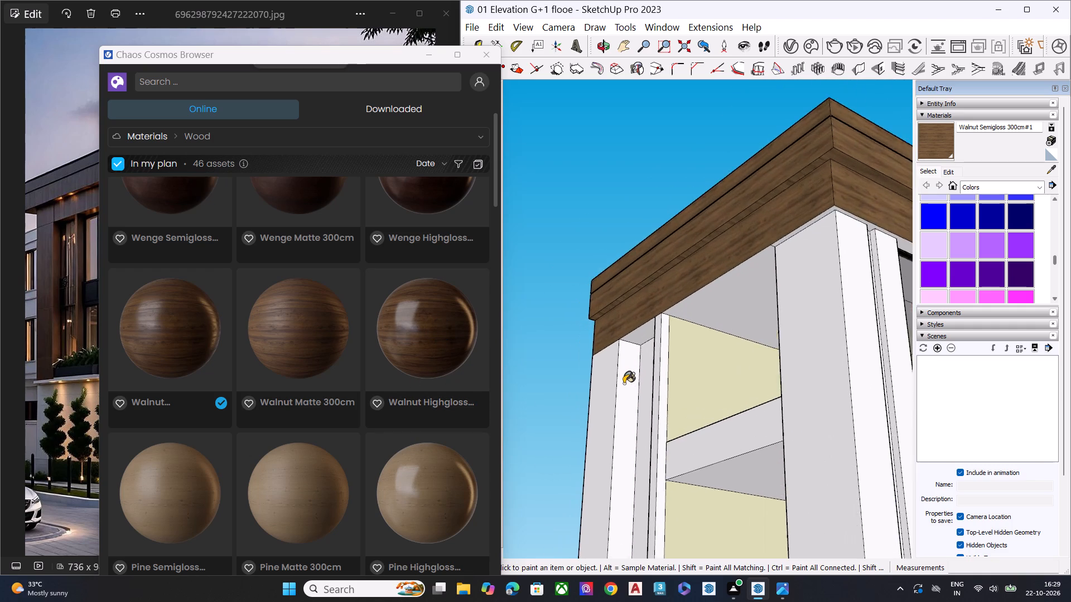
scroll(624, 383, "up", 5)
scroll(634, 331, "up", 4)
middle_click_drag(642, 311, 650, 294)
left_click(650, 293)
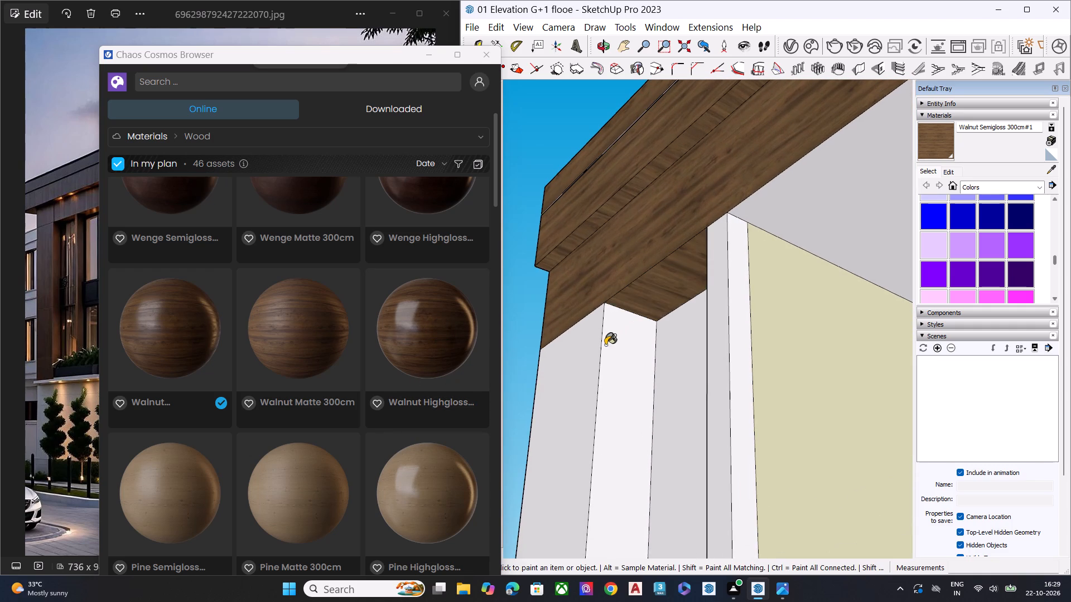
left_click(589, 349)
left_click(623, 359)
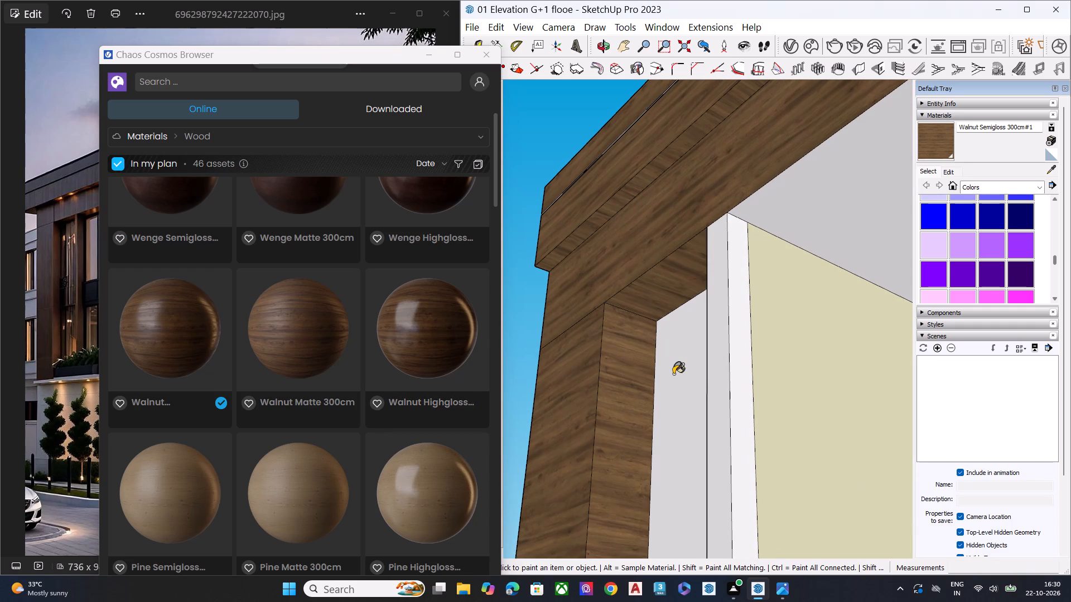
Paint the two visible faces of the slim post beside the upper-floor opening with Walnut Semigloss 300cm#1.
scroll(688, 348, "down", 4)
middle_click_drag(697, 350, 727, 396)
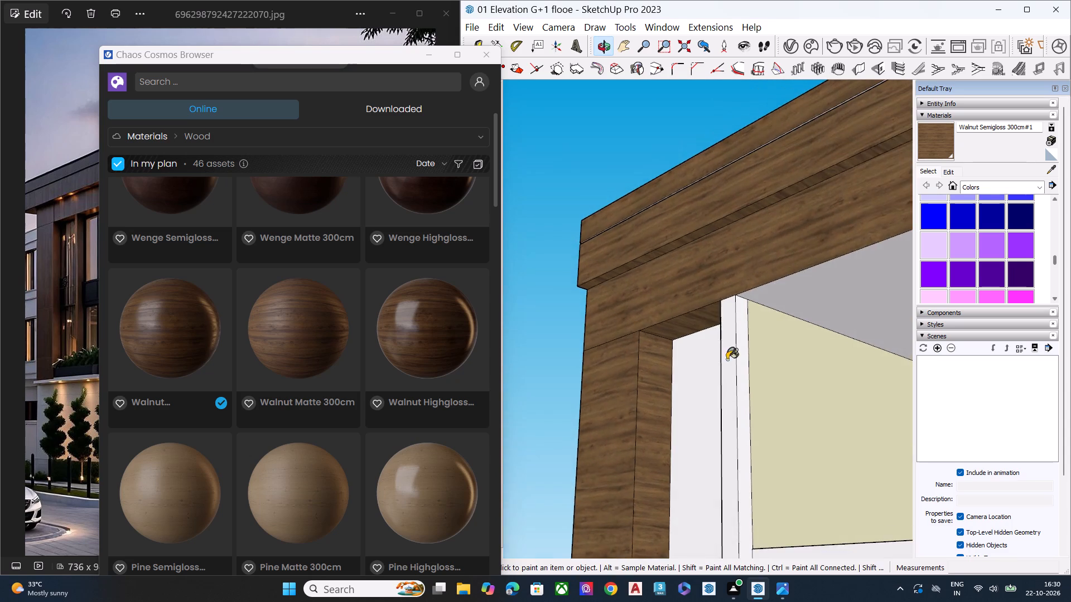
scroll(731, 322, "up", 6)
left_click(731, 318)
left_click(748, 318)
Draw a line about 10' 3" long across the beam's underside, from the slim post's top corner to the wide corner pillar.
scroll(707, 295, "down", 11)
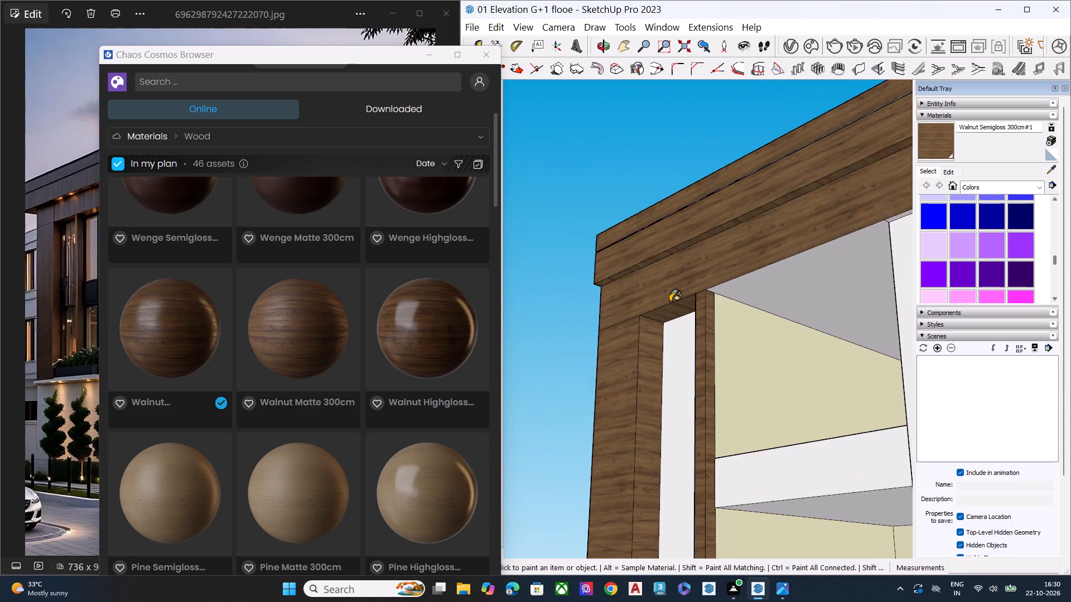
scroll(492, 273, "down", 7)
scroll(654, 283, "down", 1)
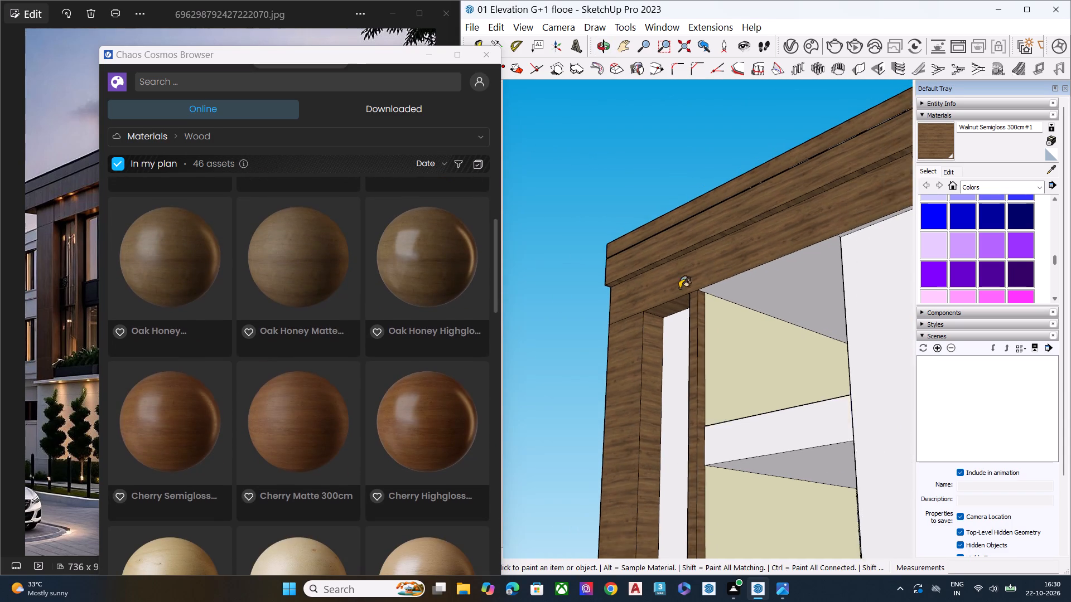
scroll(679, 288, "down", 1)
scroll(804, 329, "down", 9)
middle_click_drag(794, 352, 758, 286)
scroll(758, 287, "up", 3)
scroll(758, 286, "down", 2)
scroll(758, 286, "up", 4)
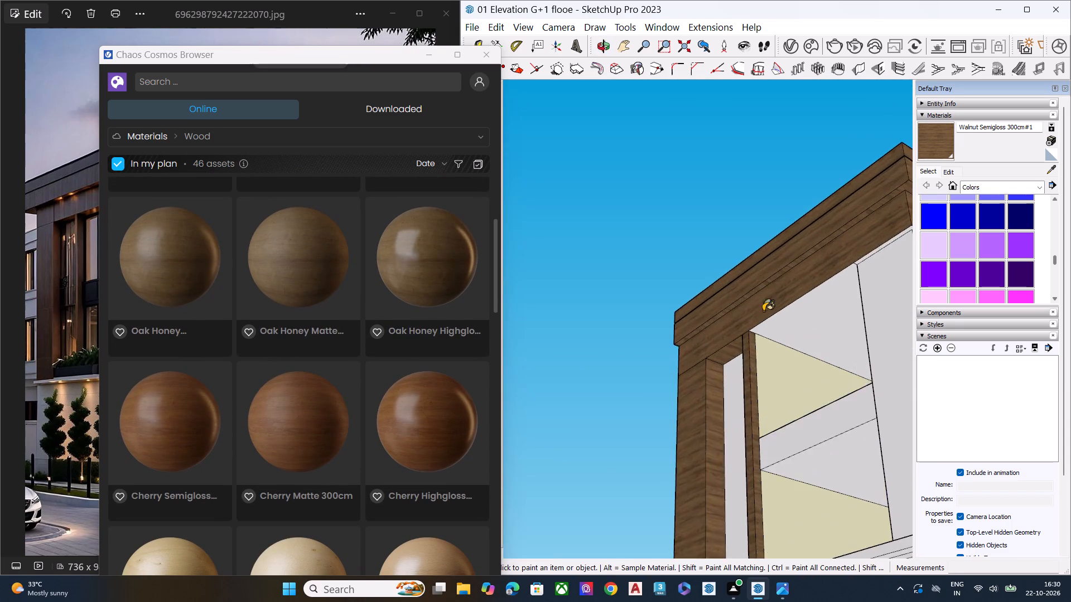
scroll(767, 352, "up", 8)
key("space")
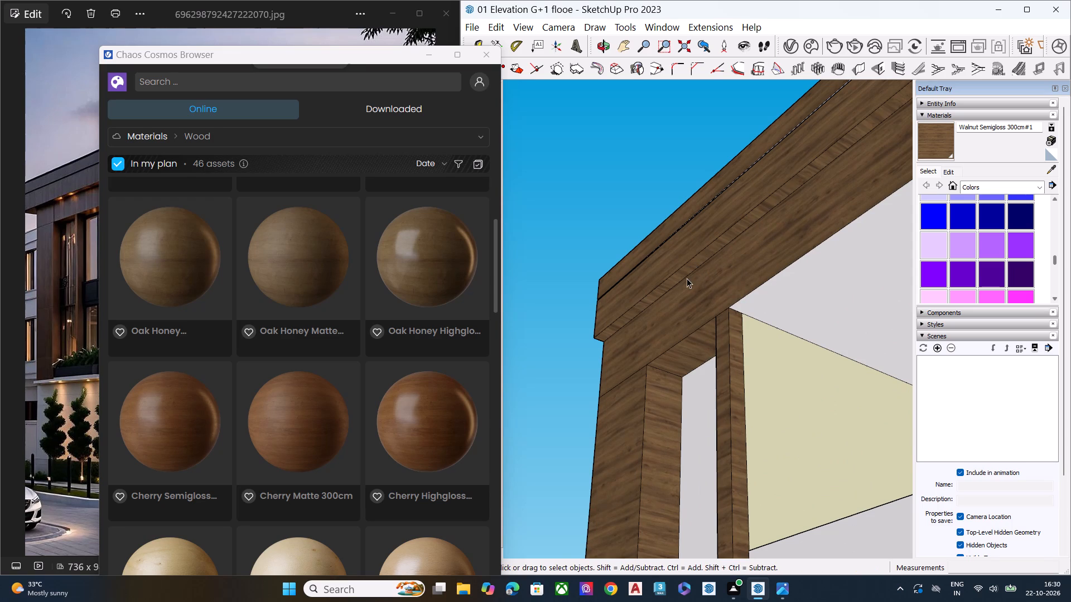
key("l")
key("l")
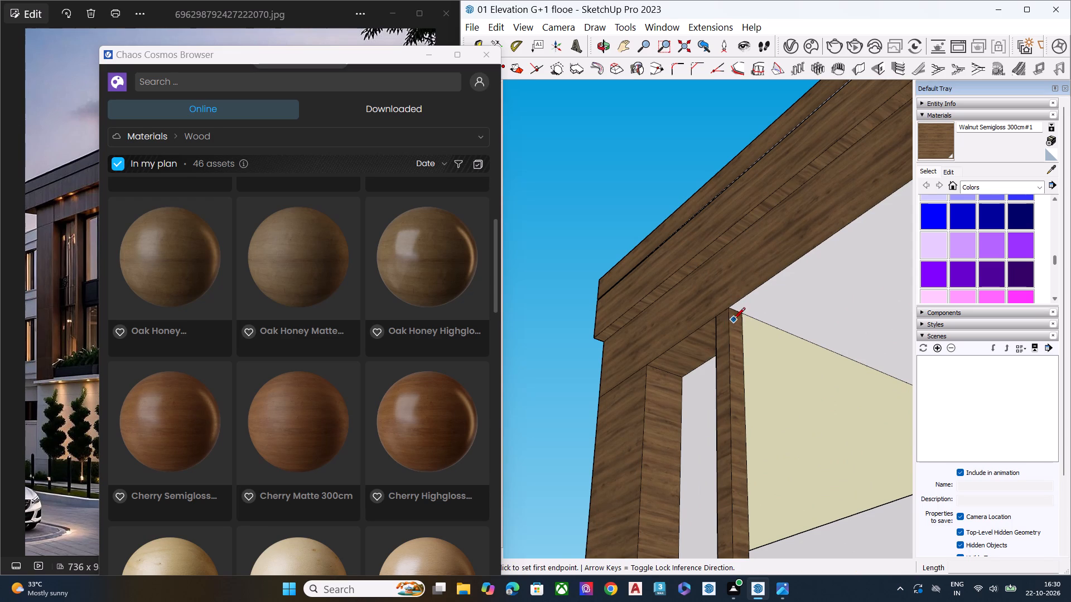
left_click(740, 315)
scroll(569, 318, "down", 8)
middle_click_drag(670, 332, 915, 222)
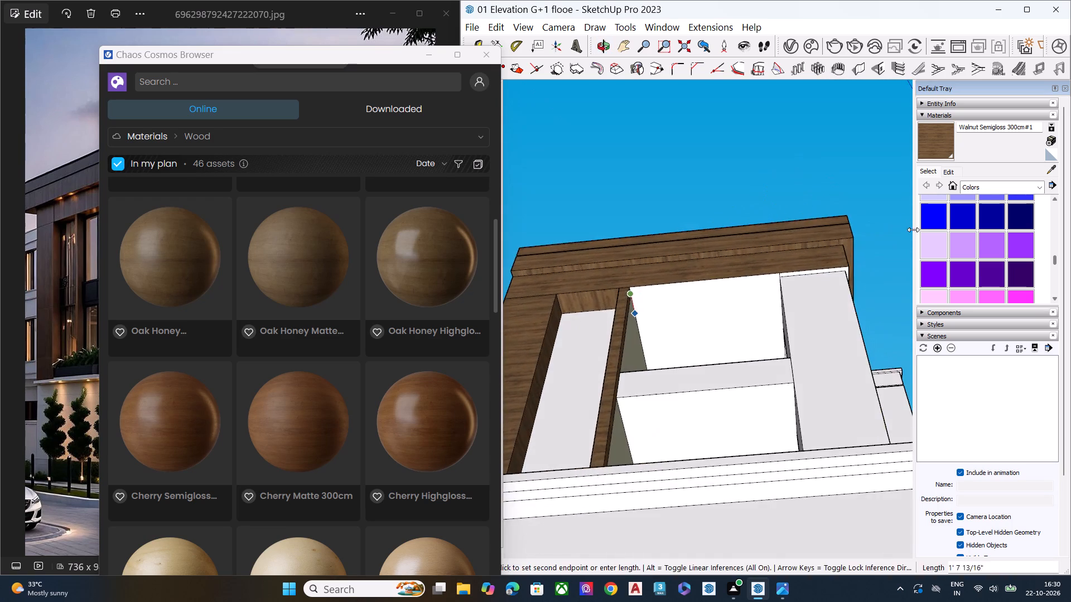
middle_click_drag(758, 285, 908, 270)
scroll(857, 293, "up", 8)
scroll(797, 329, "up", 1)
scroll(797, 329, "down", 1)
scroll(797, 329, "up", 5)
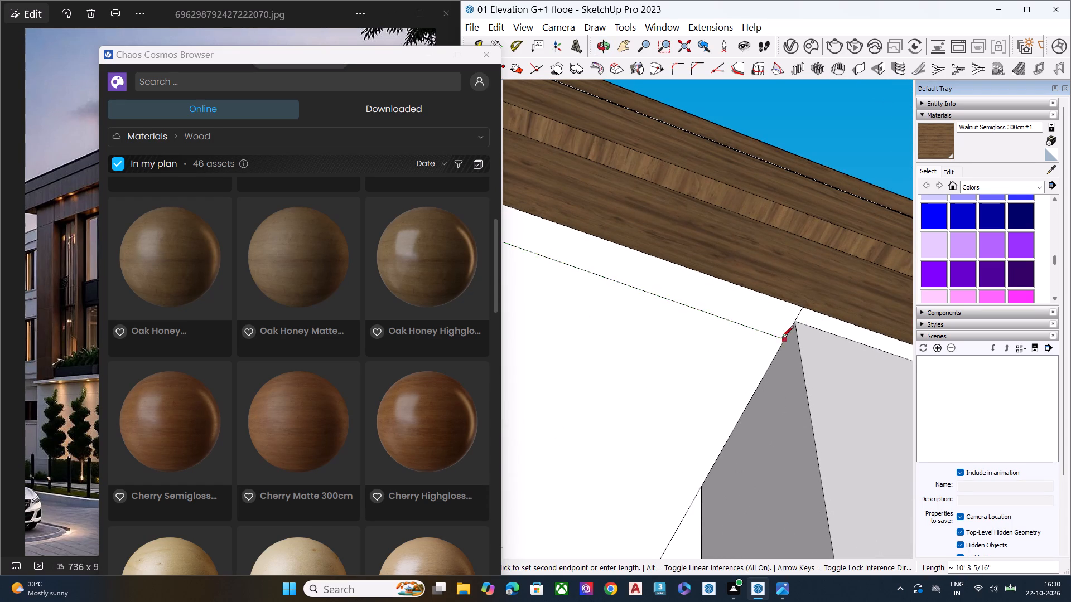
left_click(790, 332)
key("space")
Paint the narrow strip on the beam's underside, between the slim post and the corner pillar, with Walnut Semigloss 300cm#1.
scroll(727, 326, "down", 3)
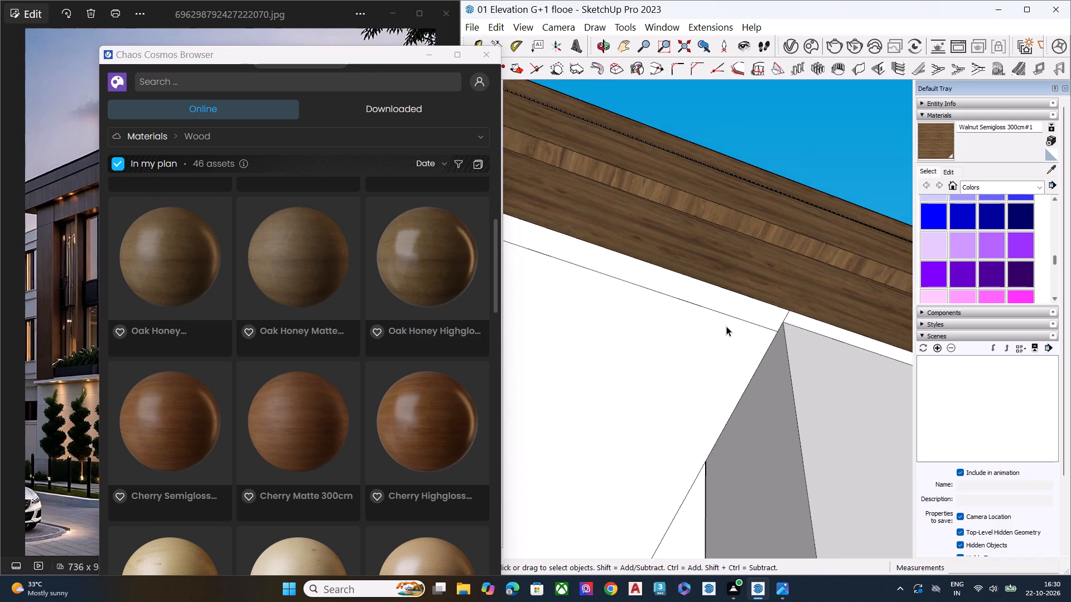
scroll(726, 326, "down", 4)
scroll(807, 332, "down", 1)
middle_click_drag(807, 332, 732, 415)
left_click(937, 140)
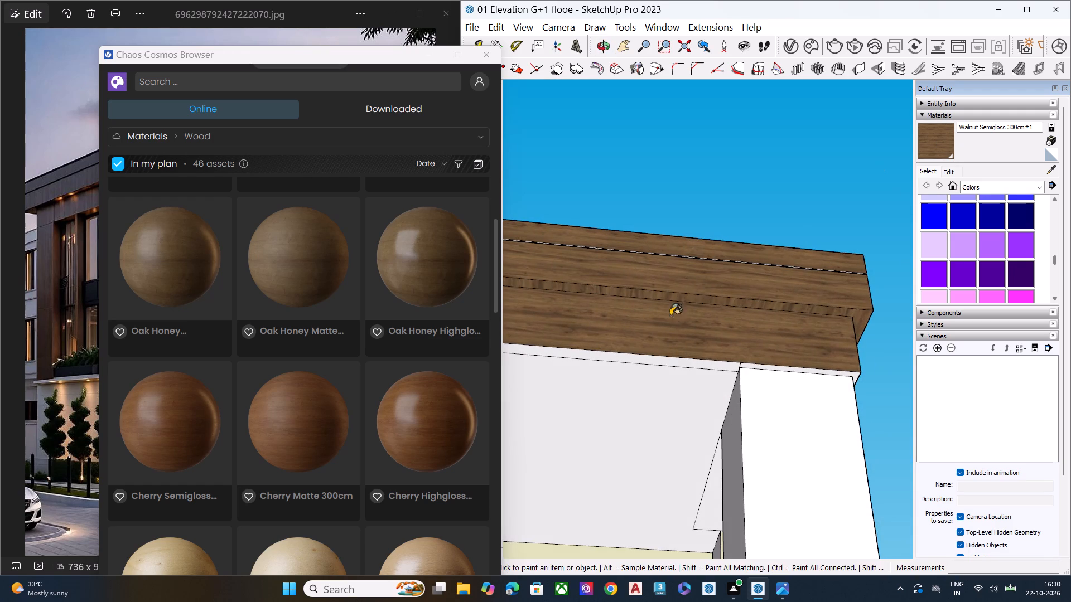
middle_click_drag(650, 327, 669, 203)
scroll(672, 205, "up", 6)
left_click(690, 271)
scroll(715, 230, "down", 1)
scroll(715, 230, "up", 1)
scroll(715, 230, "down", 5)
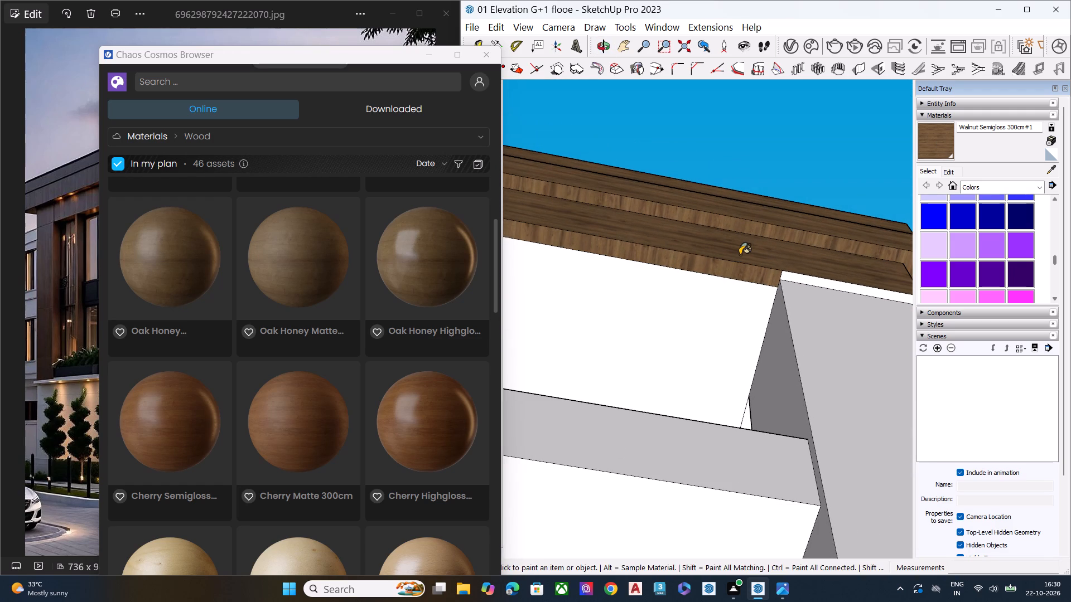
Paint the remaining white strip on the beam's underside above the wide corner pillar with Walnut Semigloss 300cm#1.
scroll(700, 286, "down", 4)
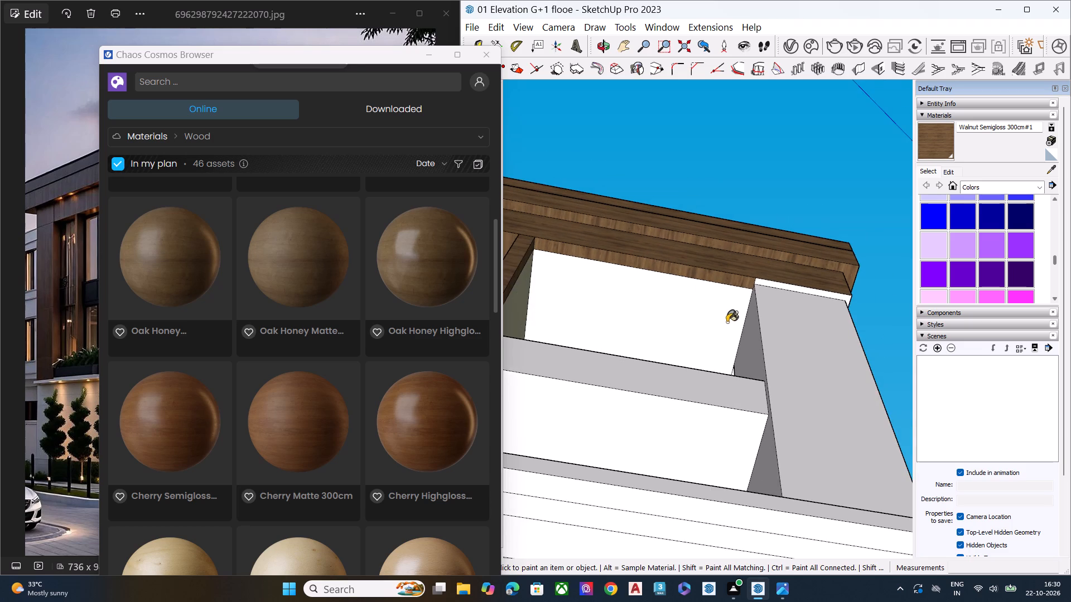
scroll(783, 292, "up", 10)
left_click(788, 280)
scroll(738, 273, "down", 7)
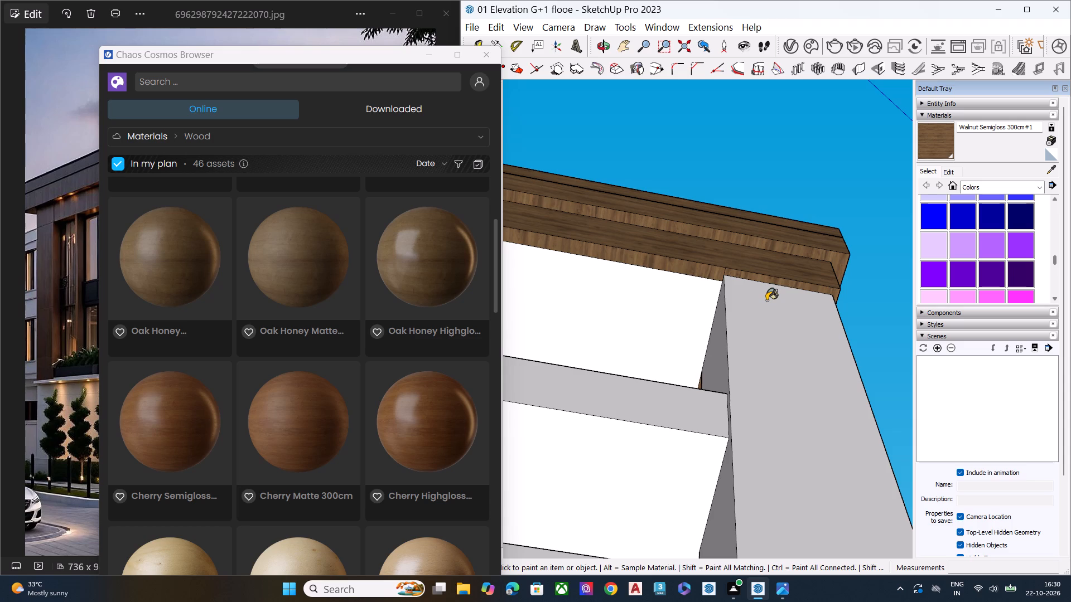
scroll(741, 307, "down", 7)
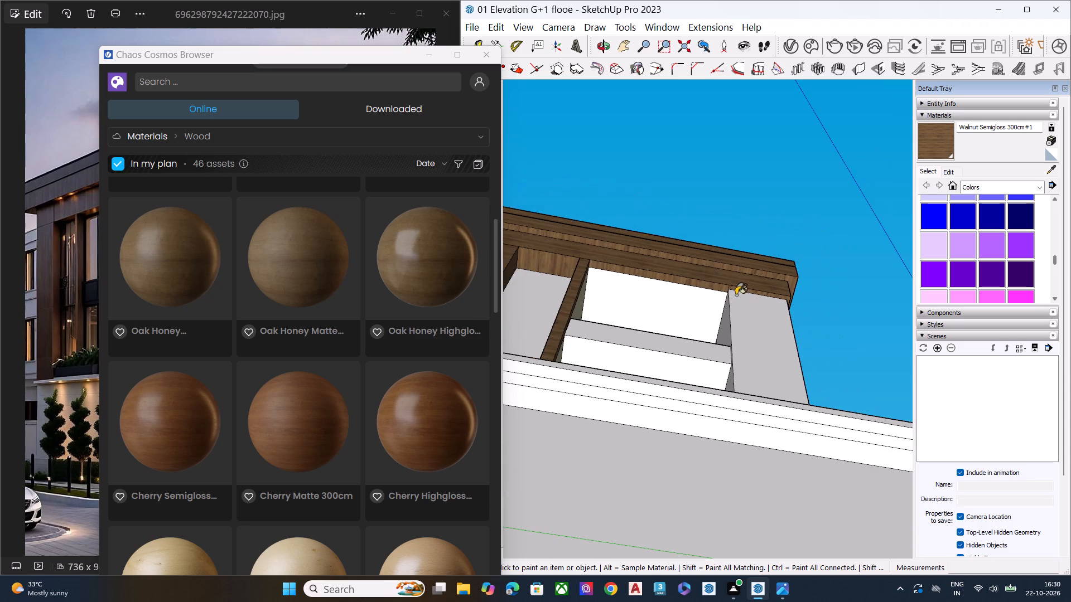
Put away the material browser and paint the end pillar beside the upper-floor glazed window with Walnut Semigloss 300cm#1.
left_click(428, 55)
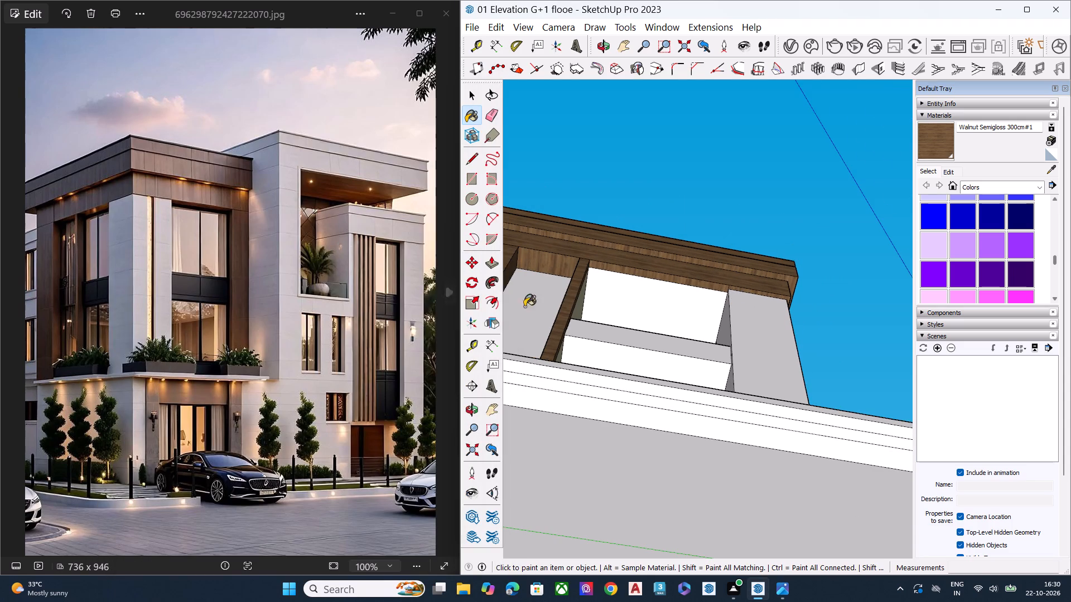
middle_click_drag(667, 316, 392, 477)
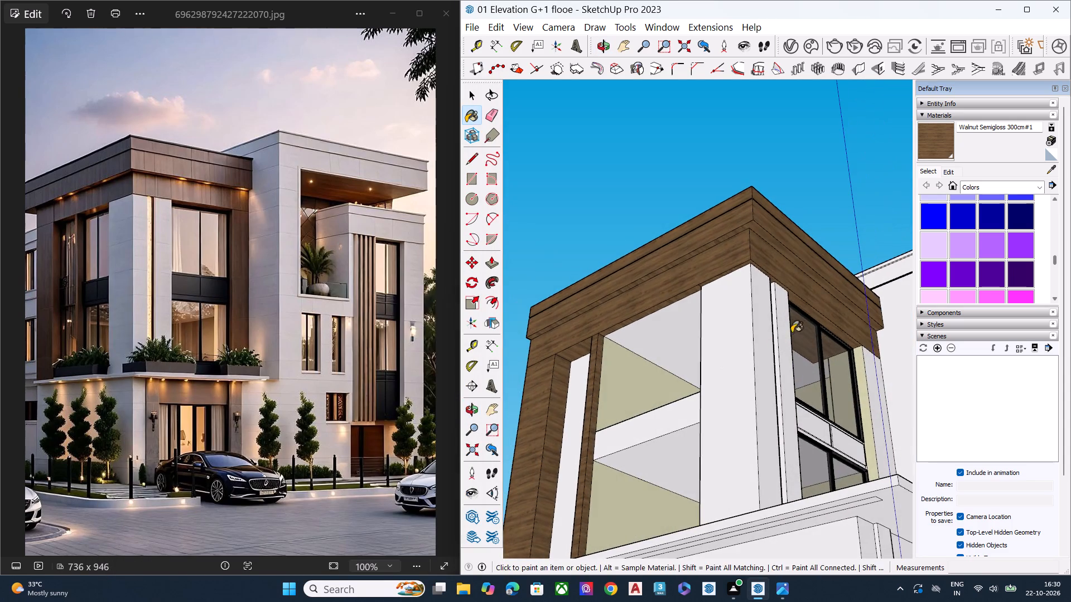
middle_click_drag(796, 335, 783, 492)
scroll(898, 401, "up", 5)
left_click(867, 349)
scroll(847, 260, "down", 6)
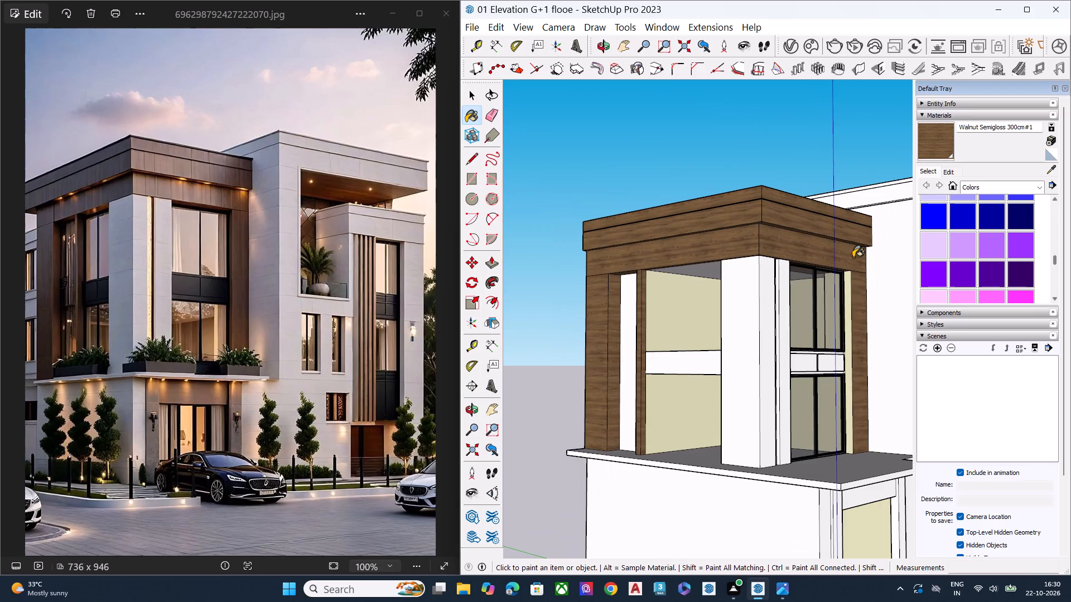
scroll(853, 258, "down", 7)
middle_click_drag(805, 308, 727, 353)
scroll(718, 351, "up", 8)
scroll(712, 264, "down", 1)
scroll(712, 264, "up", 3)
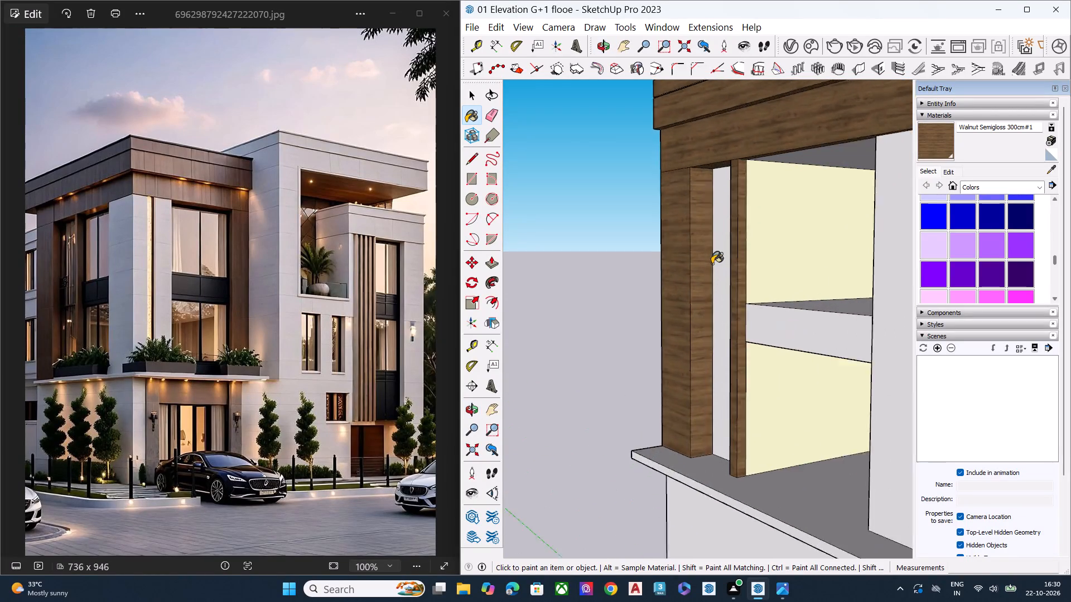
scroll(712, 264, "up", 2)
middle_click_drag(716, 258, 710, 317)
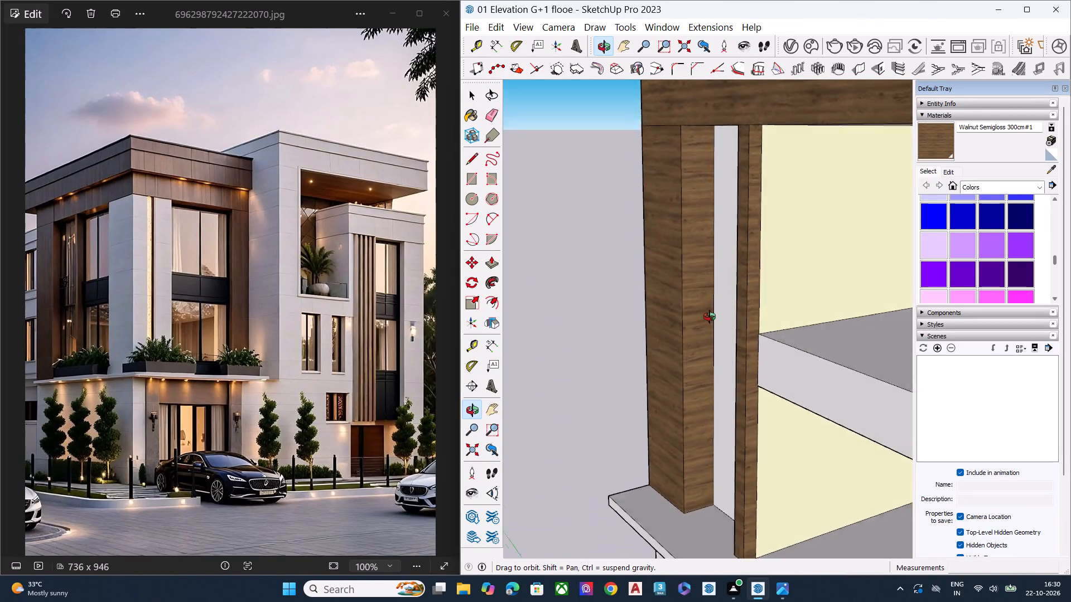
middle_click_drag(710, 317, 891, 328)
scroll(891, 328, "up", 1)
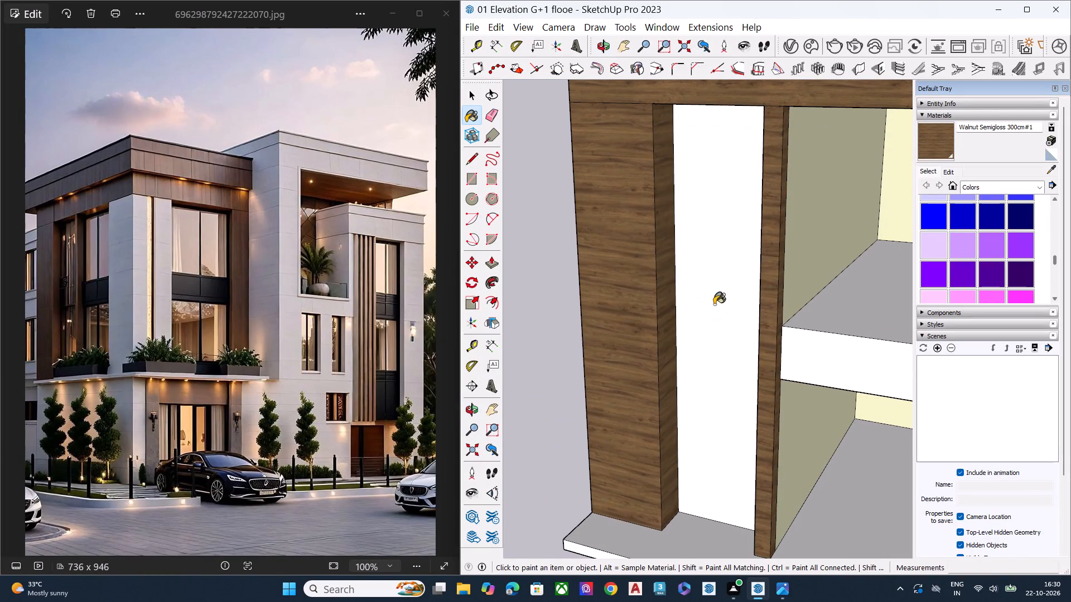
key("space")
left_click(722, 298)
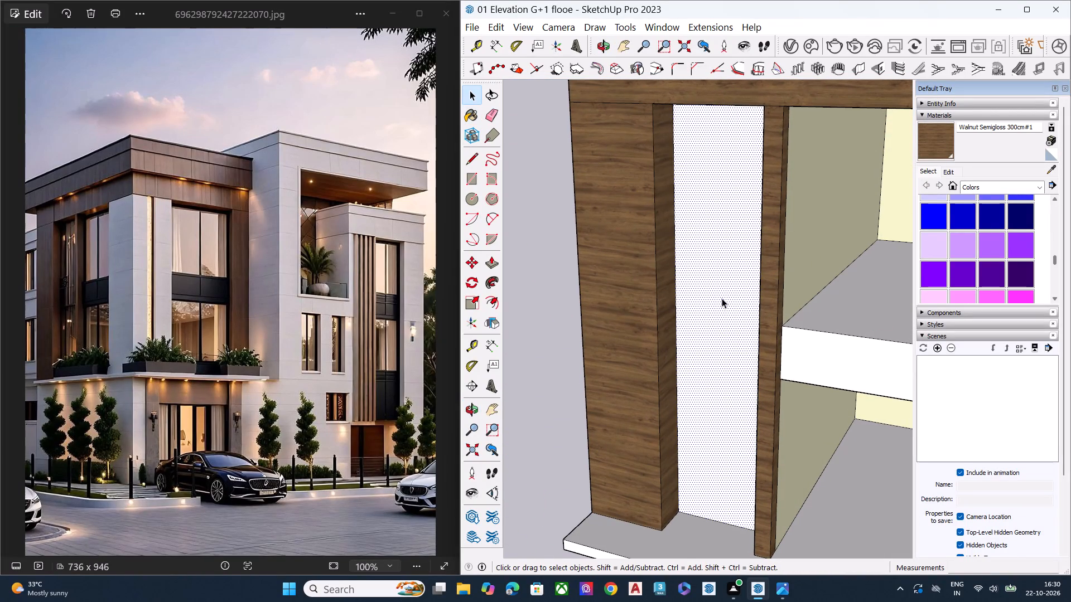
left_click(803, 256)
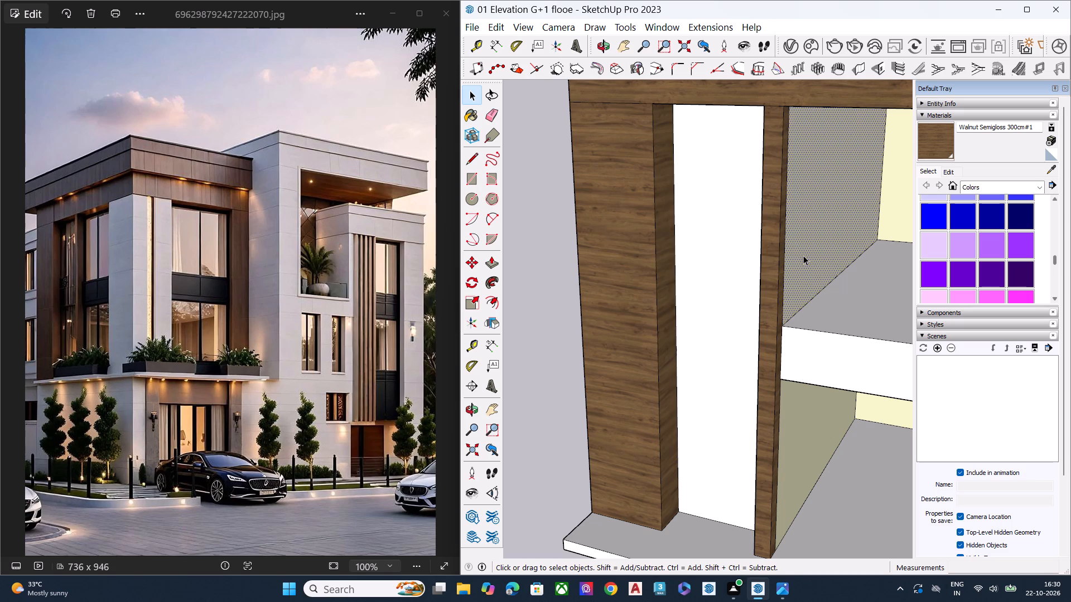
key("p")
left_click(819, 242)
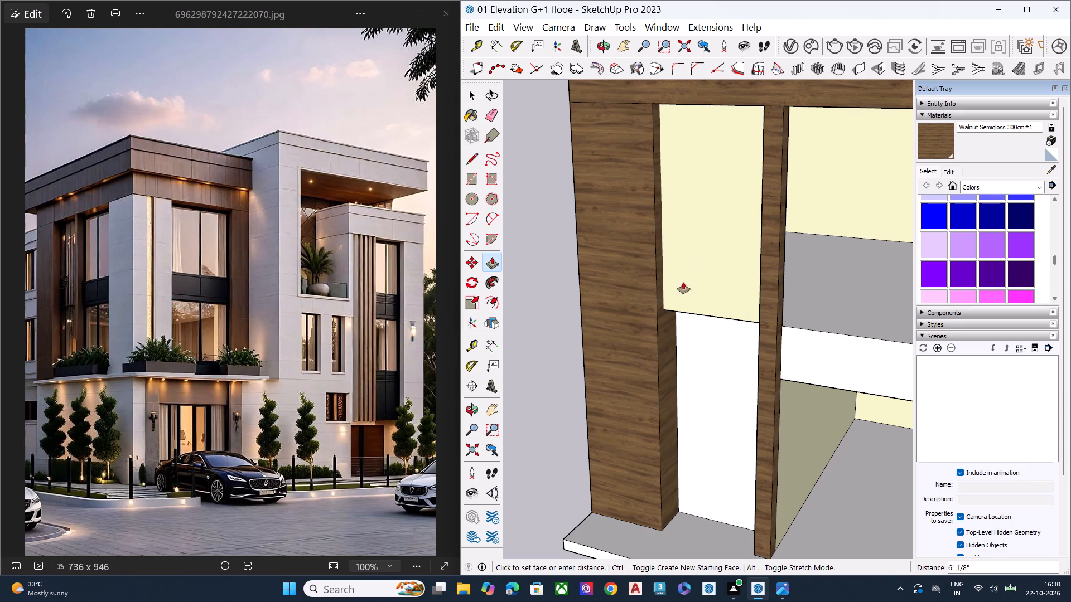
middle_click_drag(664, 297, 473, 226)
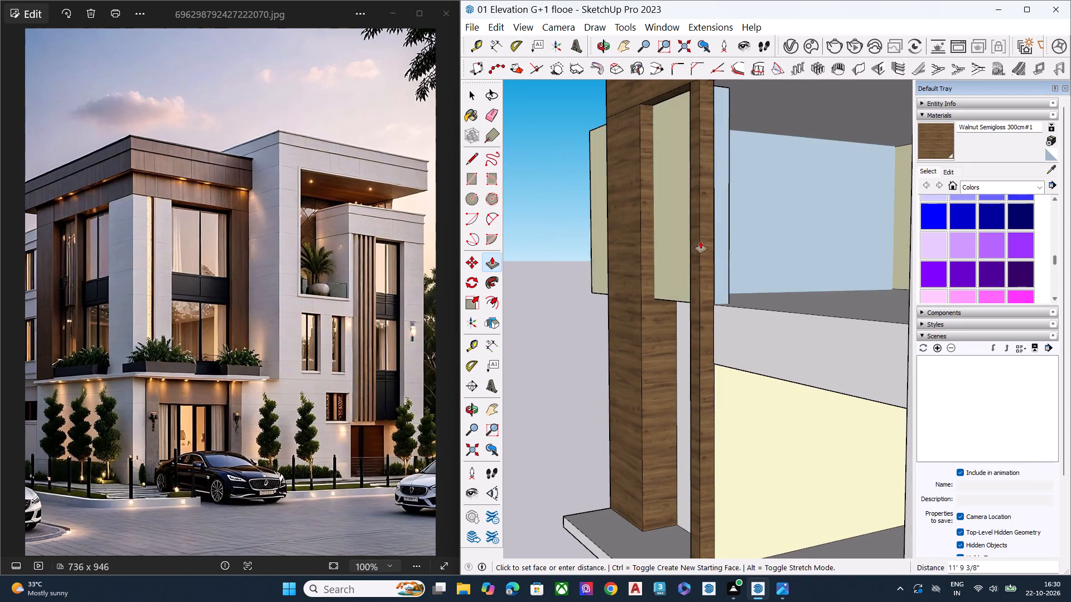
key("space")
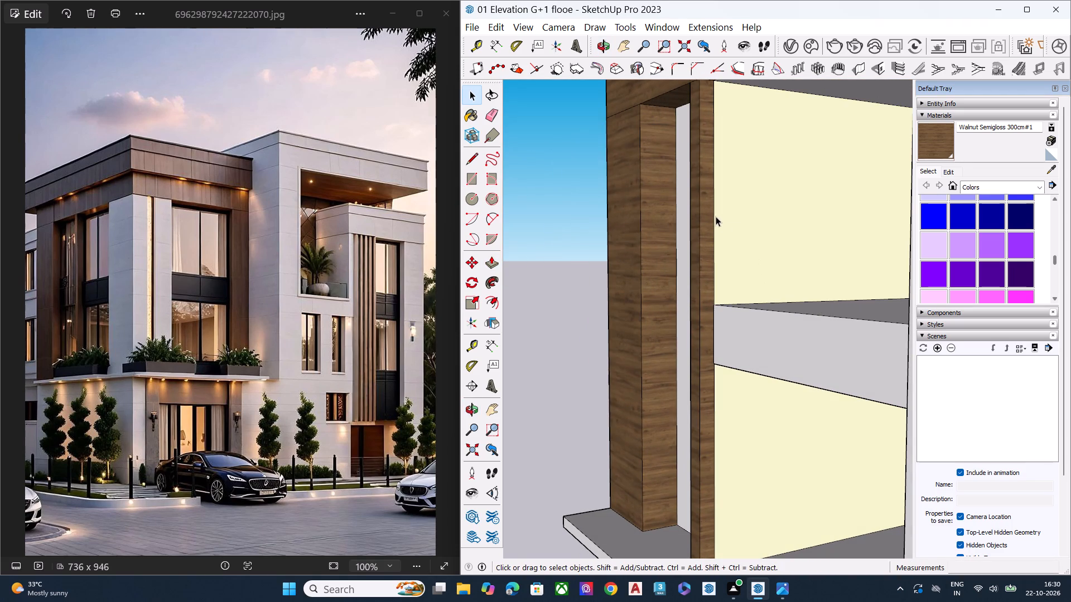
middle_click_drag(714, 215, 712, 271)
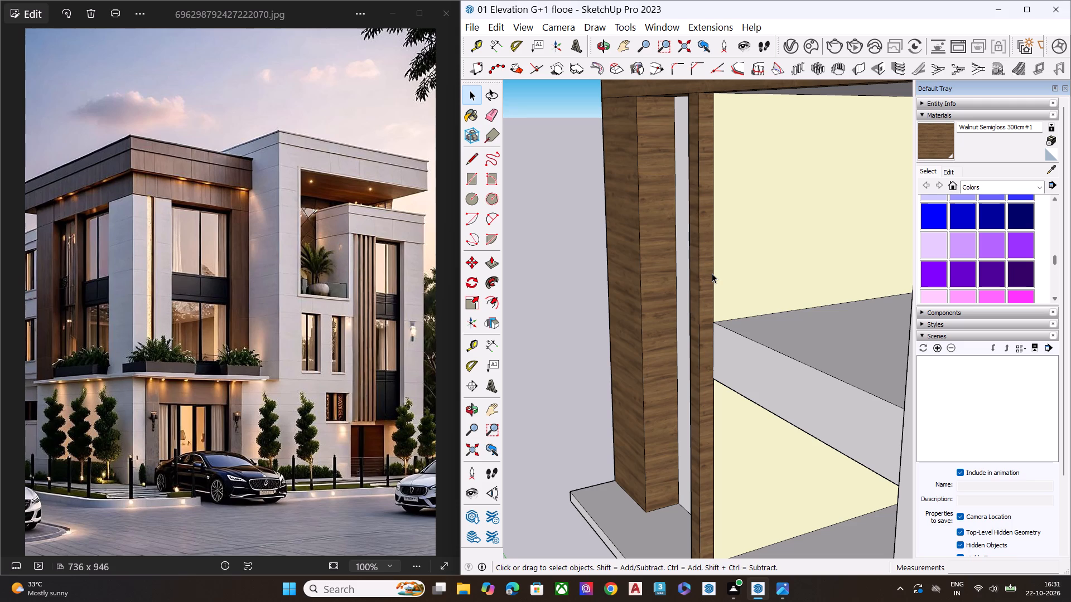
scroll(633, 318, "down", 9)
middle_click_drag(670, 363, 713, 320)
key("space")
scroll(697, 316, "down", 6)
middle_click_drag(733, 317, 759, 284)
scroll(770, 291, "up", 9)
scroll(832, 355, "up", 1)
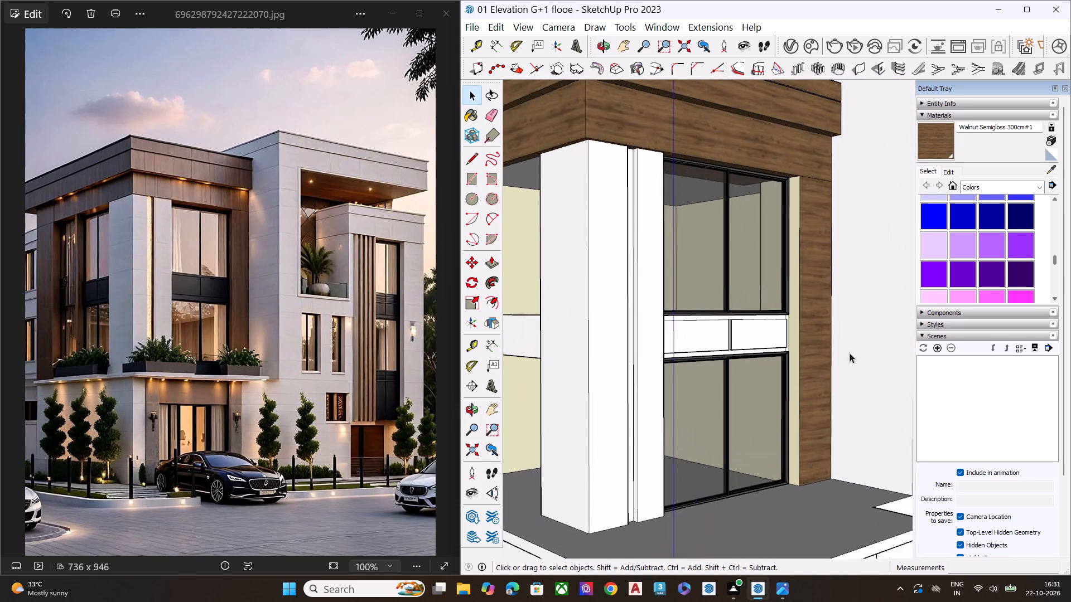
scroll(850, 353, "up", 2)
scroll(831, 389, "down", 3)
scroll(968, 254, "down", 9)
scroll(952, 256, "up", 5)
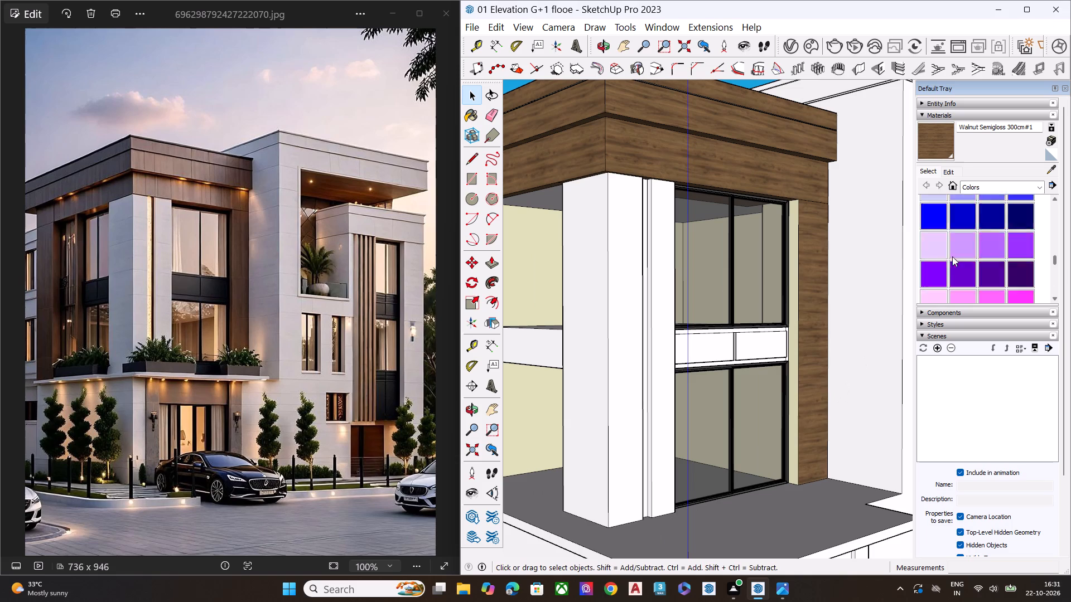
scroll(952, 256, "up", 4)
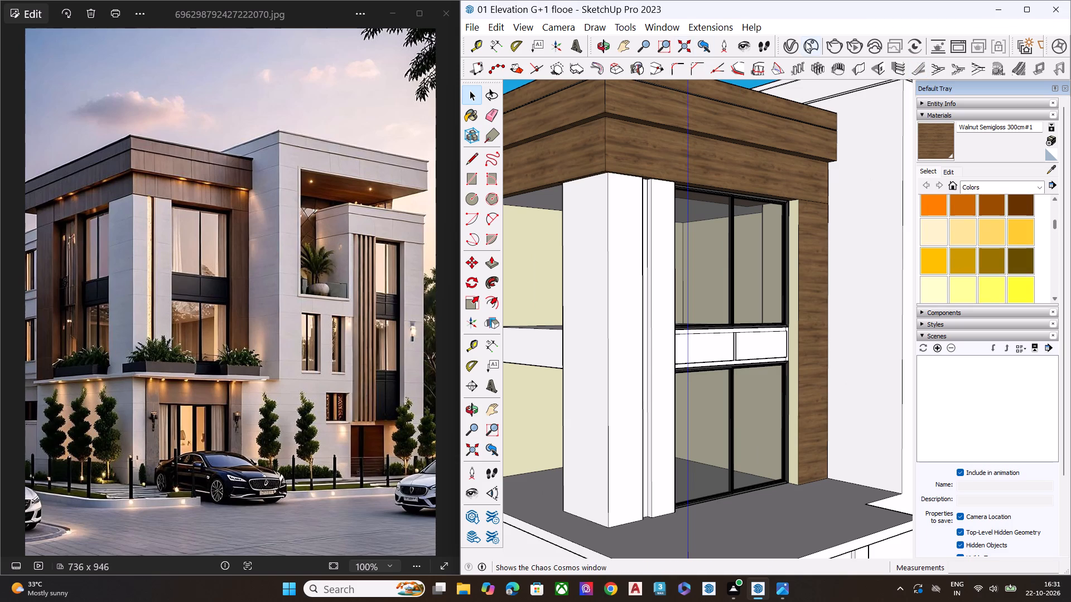
Look through the scene materials in the V-Ray Asset Editor for a dark finish, previewing 0135_DarkGray.
left_click(787, 45)
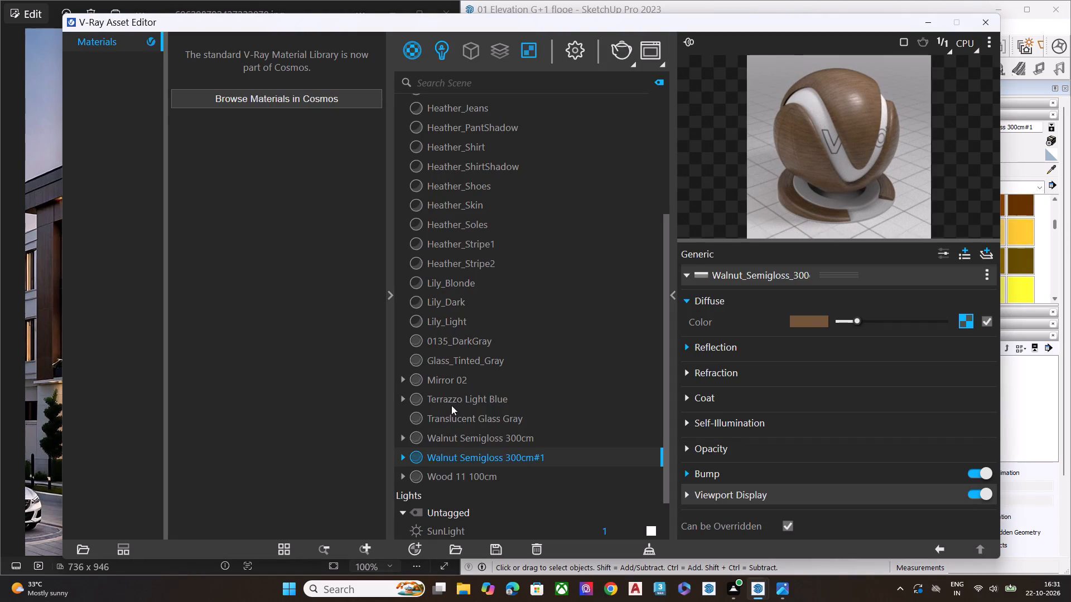
left_click(470, 472)
left_click(476, 453)
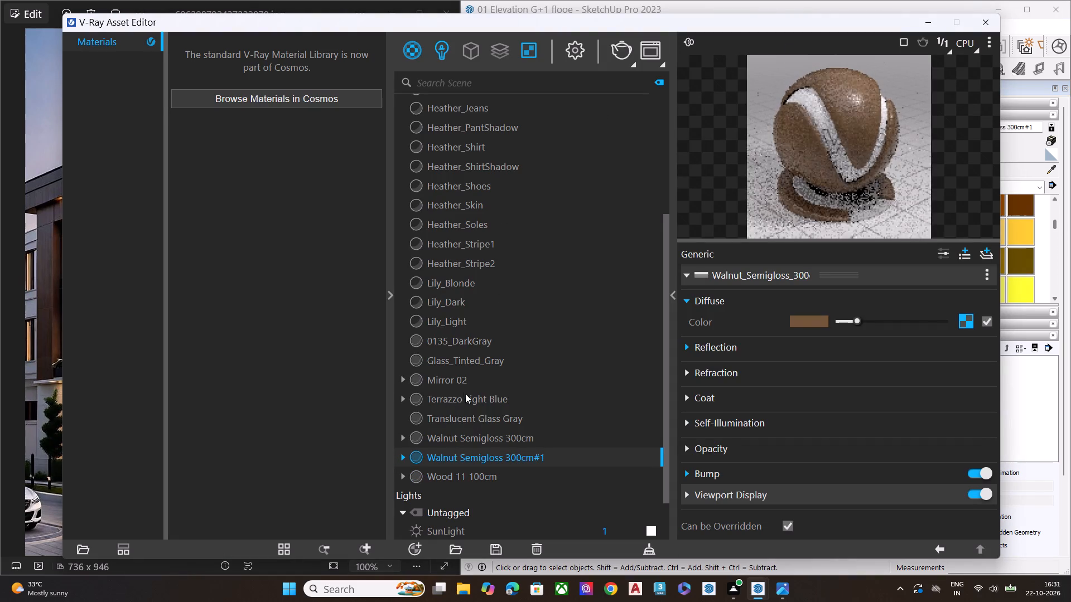
left_click(463, 386)
left_click(466, 362)
left_click(469, 338)
left_click(450, 320)
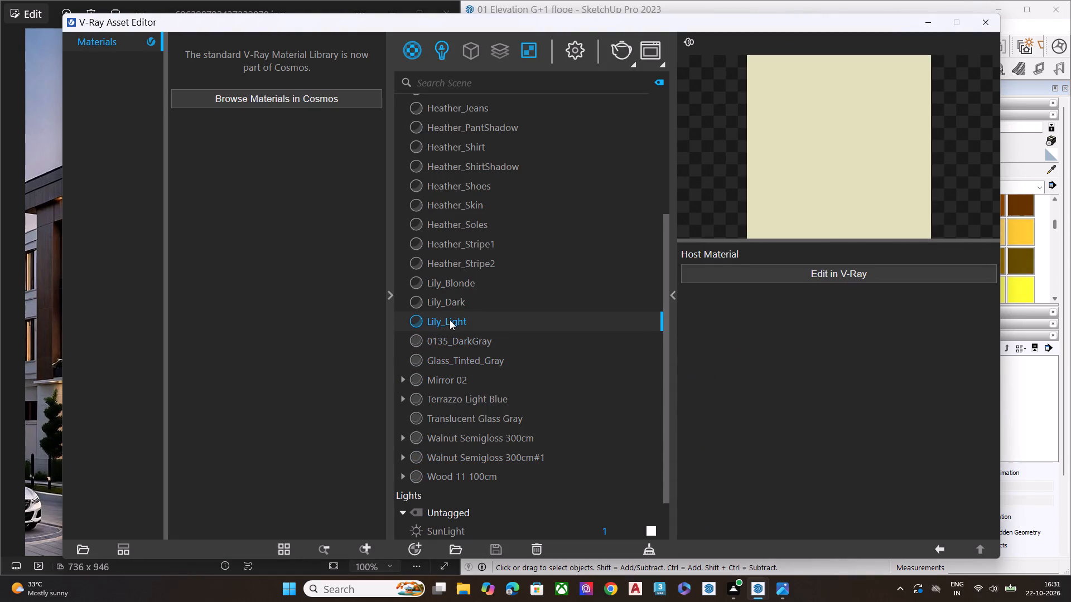
left_click(464, 344)
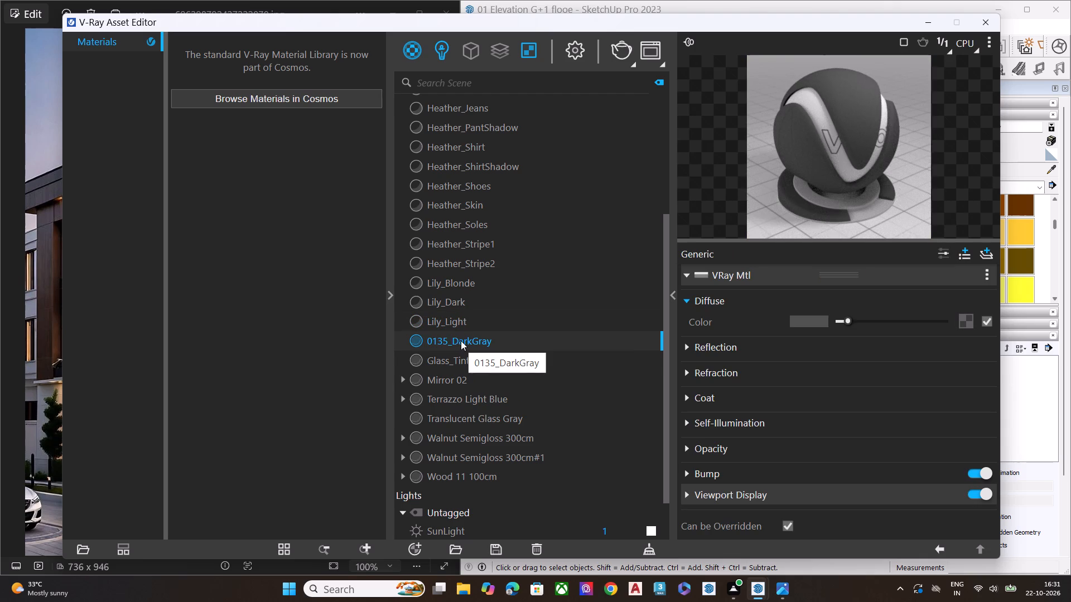
left_click(469, 341)
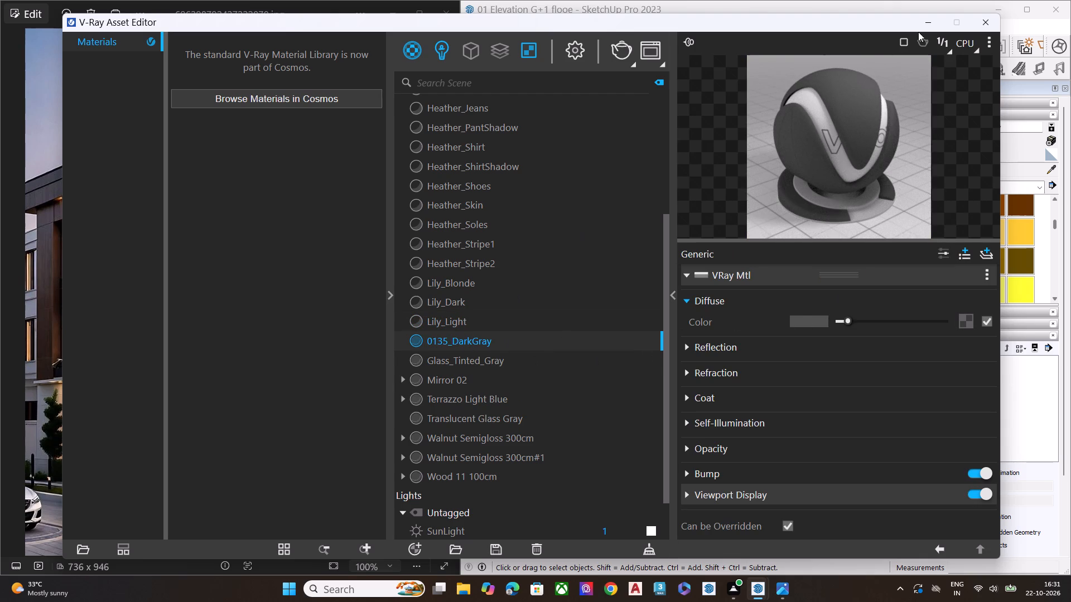
left_click(925, 25)
Choose Color M08 and paint the white floor band between the upper and lower side openings with it.
scroll(957, 259, "down", 7)
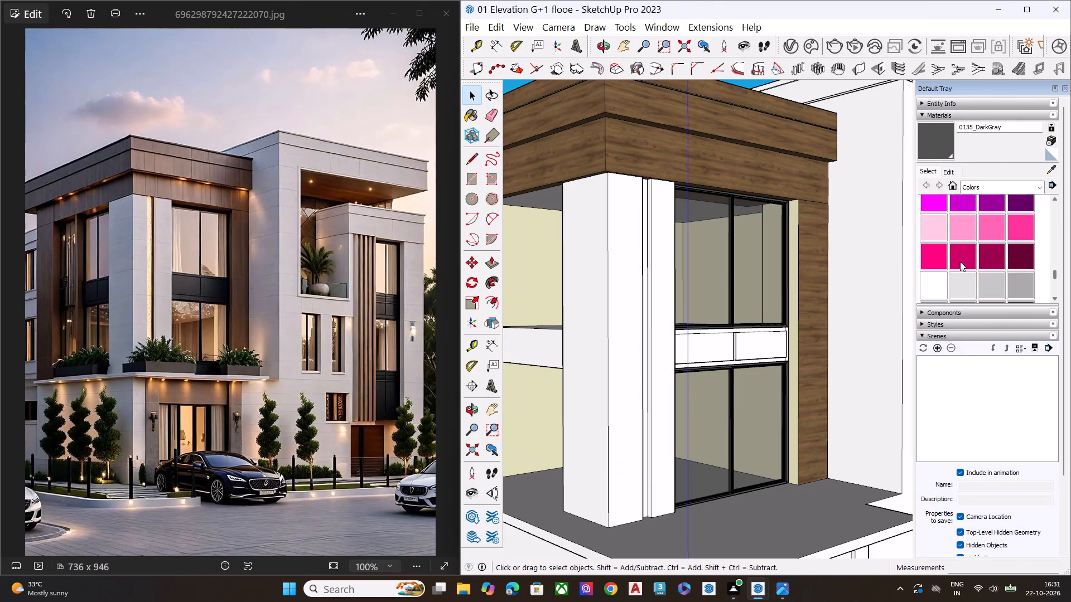
scroll(972, 272, "down", 7)
scroll(984, 246, "up", 1)
left_click(923, 280)
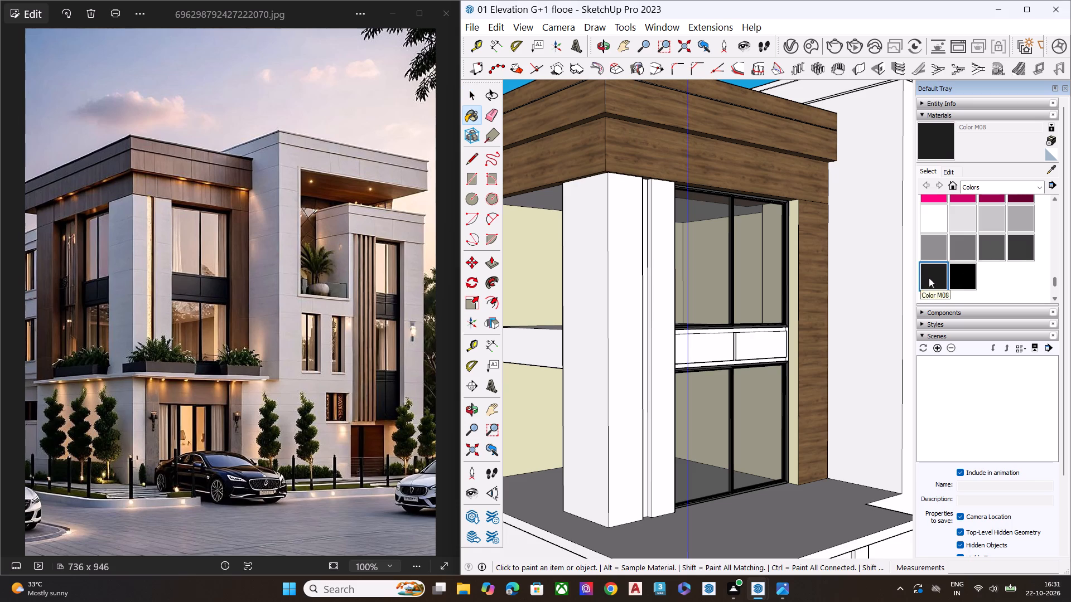
scroll(662, 304, "down", 1)
scroll(741, 274, "down", 9)
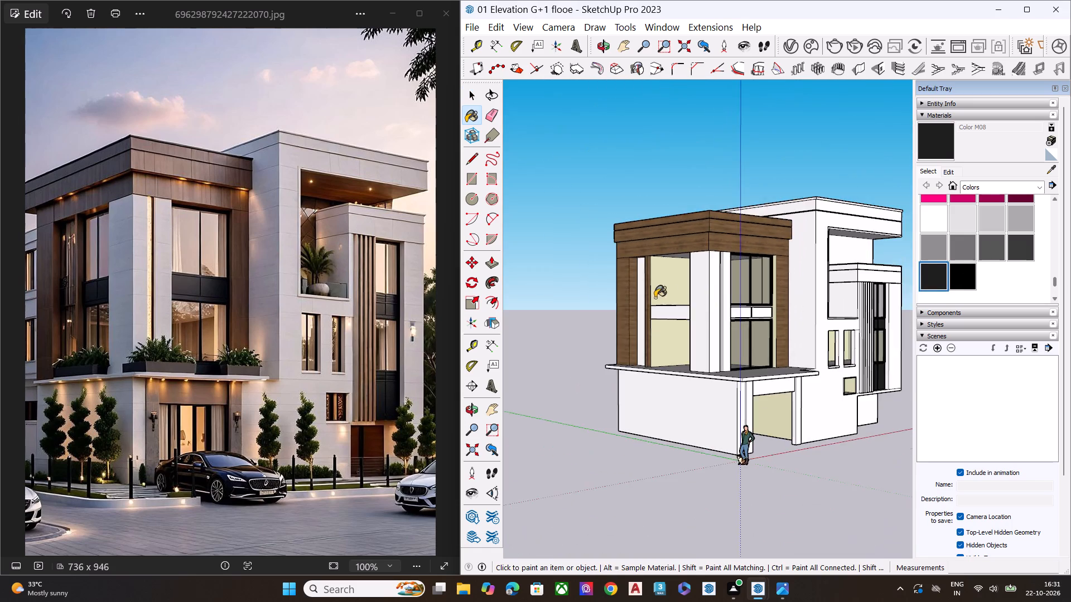
scroll(644, 295, "up", 11)
scroll(636, 309, "down", 9)
scroll(711, 333, "up", 9)
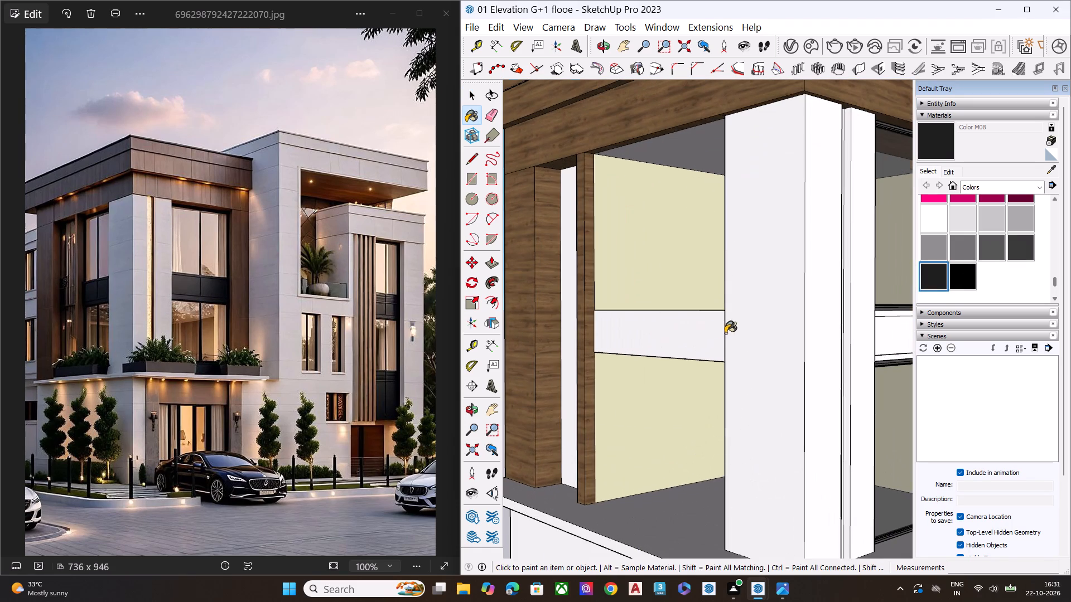
left_click(682, 333)
Paint the two panels, upper rail and centre divider of the band between the front windows with Color M08.
scroll(601, 333, "down", 4)
scroll(778, 332, "up", 3)
scroll(789, 332, "down", 1)
scroll(801, 333, "up", 3)
left_click(806, 333)
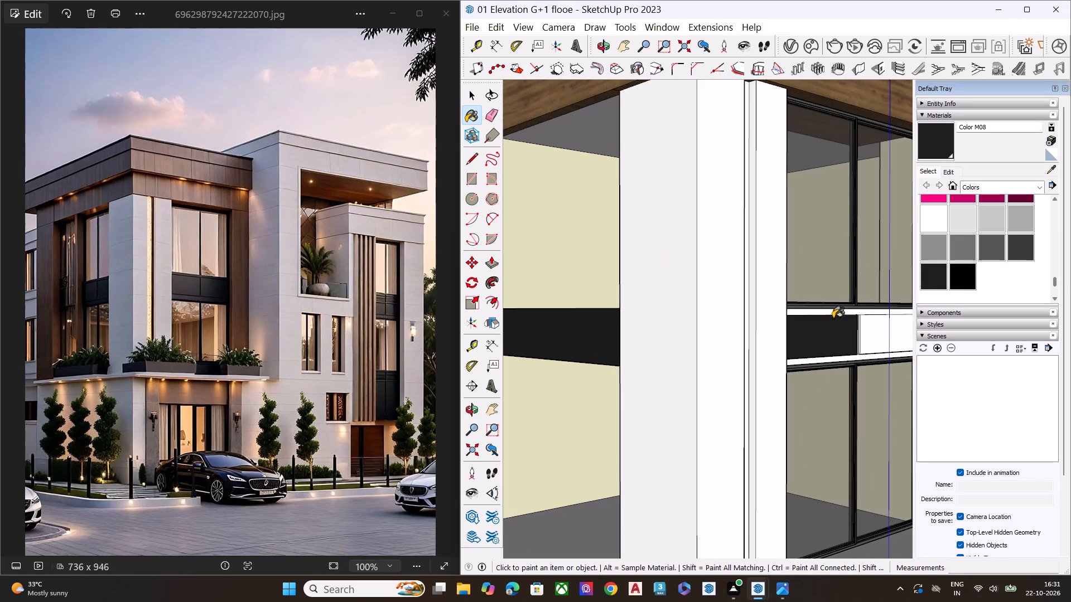
scroll(864, 319, "up", 14)
left_click(844, 281)
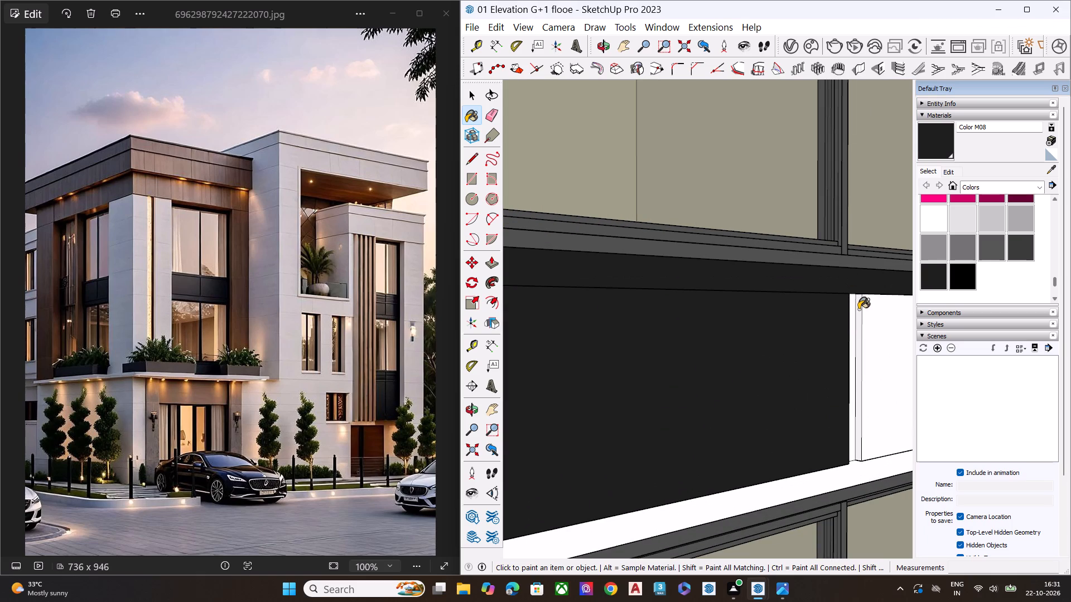
left_click(858, 309)
left_click(852, 315)
left_click(870, 324)
Paint the lower rail and the underside edges of the front window band's panels with Color M08.
scroll(678, 313, "down", 4)
scroll(665, 315, "up", 1)
scroll(664, 315, "down", 2)
scroll(664, 315, "up", 1)
scroll(664, 315, "down", 2)
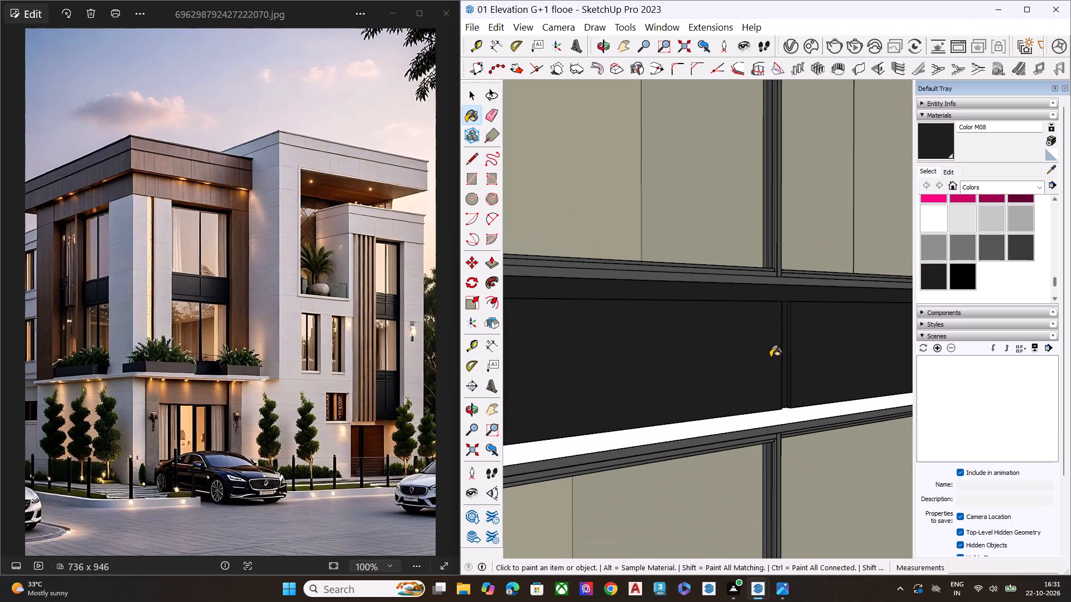
scroll(775, 417, "up", 2)
scroll(775, 420, "down", 2)
scroll(775, 420, "up", 3)
middle_click_drag(784, 386, 812, 173)
scroll(778, 339, "up", 9)
left_click(768, 385)
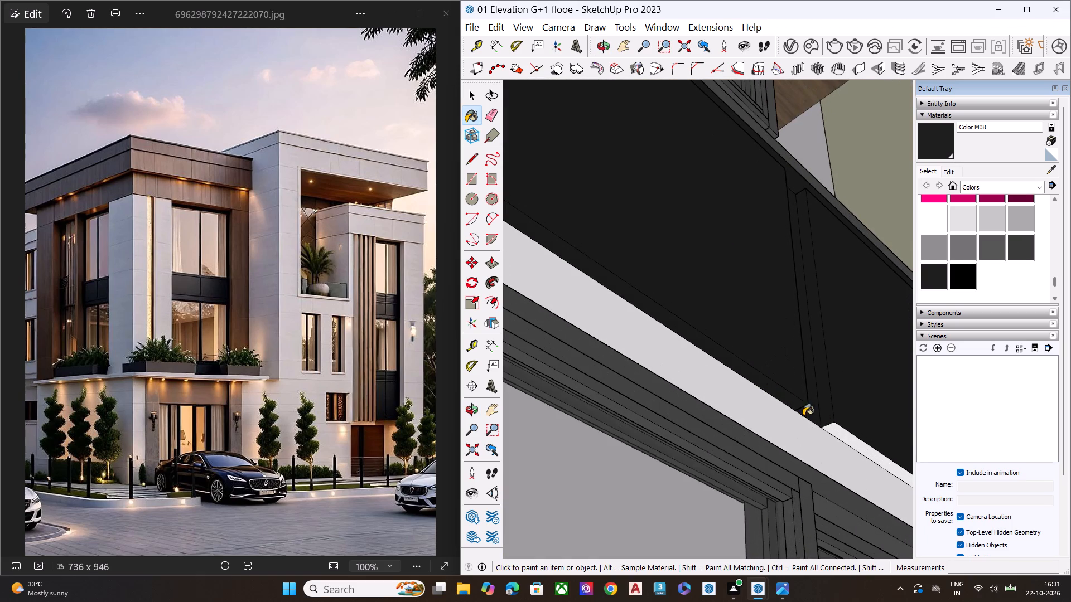
left_click(836, 431)
left_click(811, 436)
scroll(696, 303, "down", 4)
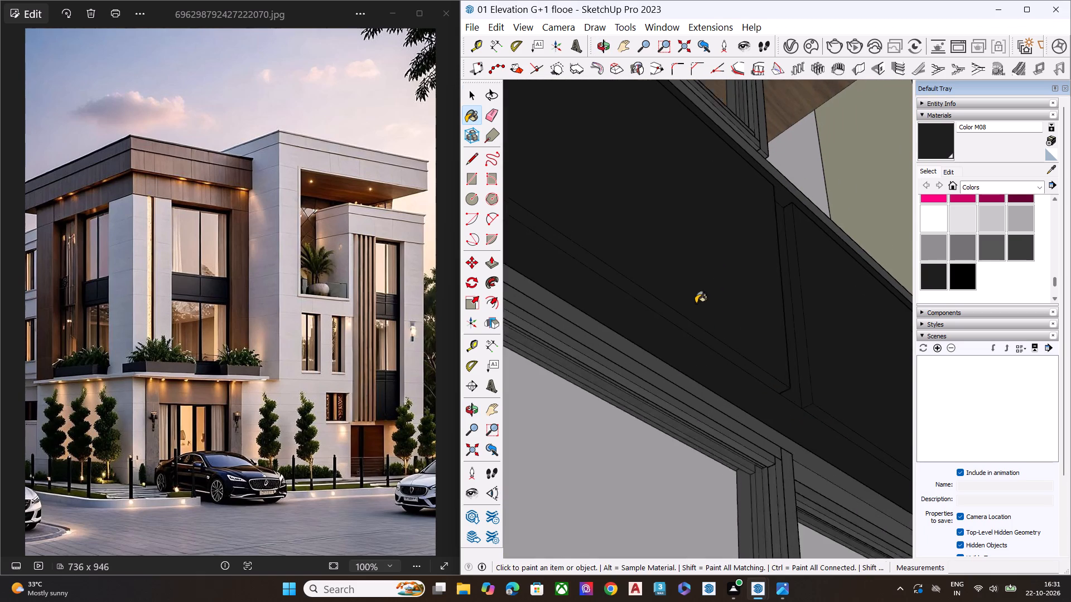
Paint the white vertical strip at the end of the front window band, beside the wall return, with Color M08.
key("space")
scroll(696, 303, "down", 3)
middle_click_drag(746, 250, 747, 382)
scroll(629, 295, "down", 1)
scroll(629, 295, "up", 1)
scroll(629, 295, "down", 9)
scroll(692, 313, "up", 1)
scroll(695, 315, "down", 4)
middle_click_drag(773, 322, 738, 399)
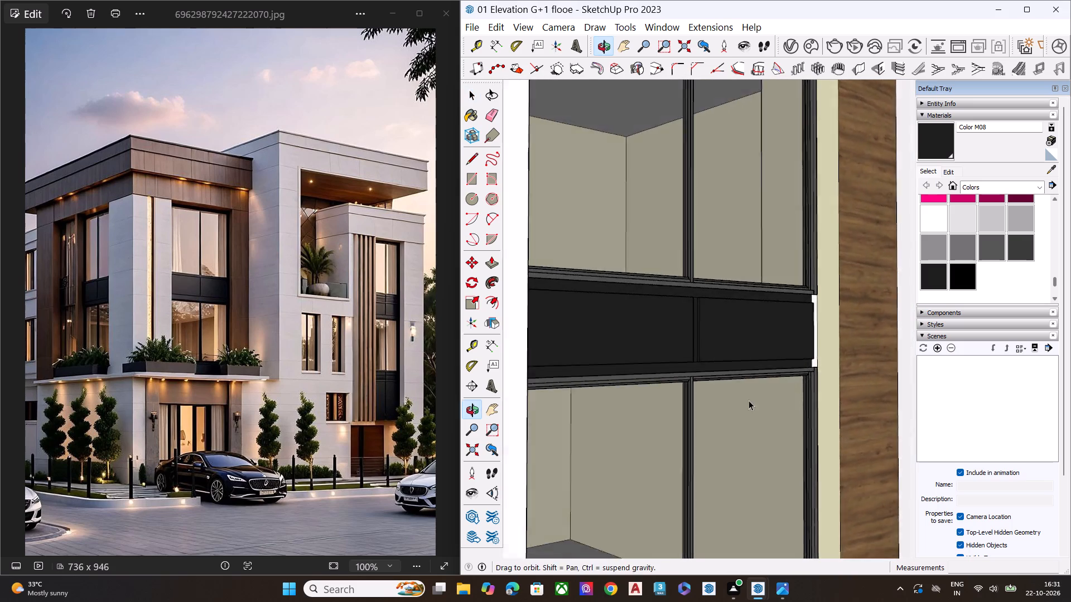
scroll(776, 382, "up", 9)
middle_click_drag(829, 318, 750, 363)
scroll(874, 195, "up", 4)
left_click(933, 143)
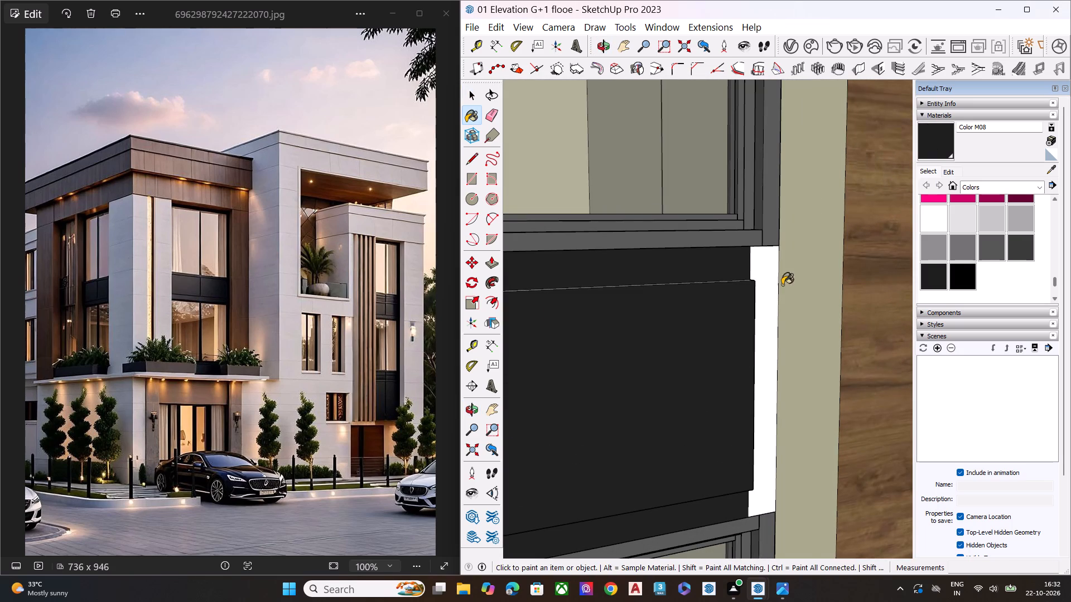
left_click(759, 265)
Paint the remaining white top edges of the front window band's two panels with Color M08.
middle_click_drag(733, 290, 755, 411)
scroll(749, 341, "up", 4)
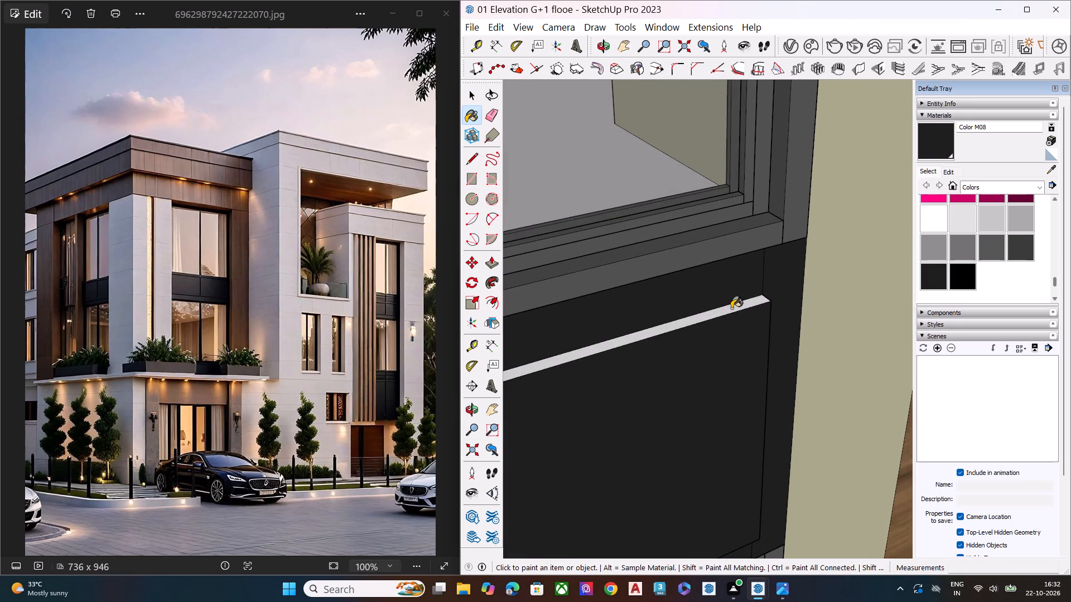
left_click(731, 307)
scroll(787, 300, "down", 12)
scroll(856, 274, "up", 2)
scroll(856, 274, "down", 14)
scroll(641, 328, "up", 5)
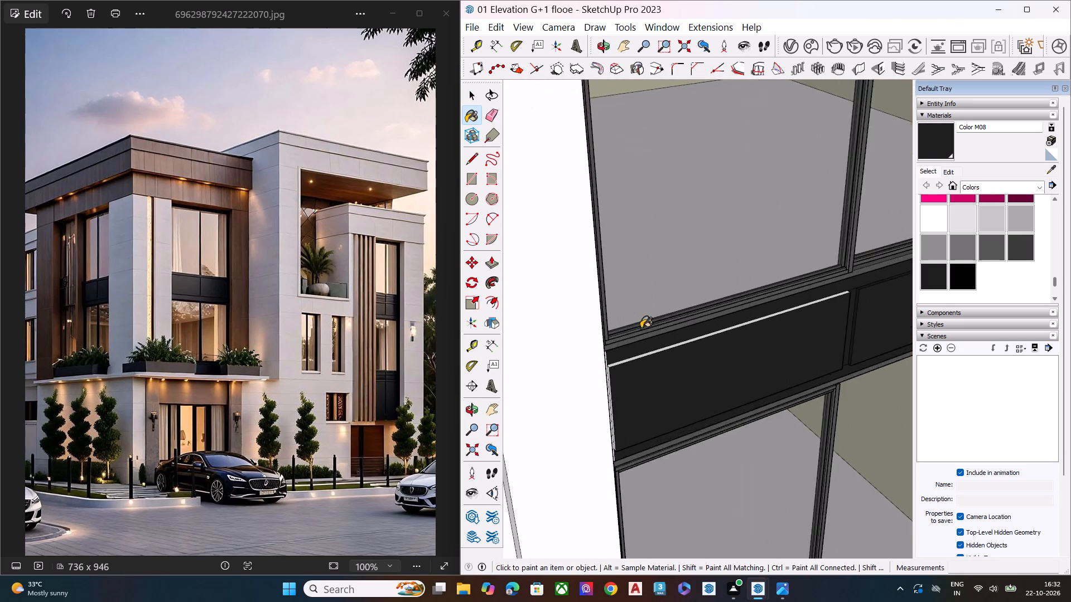
scroll(641, 328, "up", 8)
scroll(669, 359, "down", 1)
scroll(669, 359, "up", 2)
scroll(669, 359, "down", 3)
scroll(669, 359, "up", 8)
left_click(623, 353)
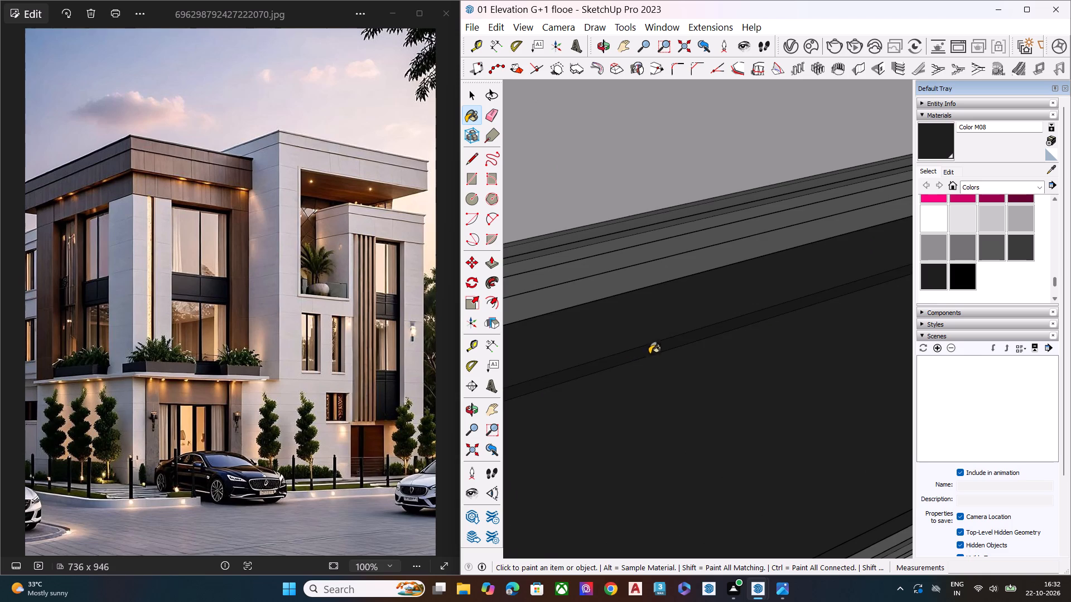
scroll(653, 321, "up", 1)
middle_click_drag(662, 251, 676, 190)
scroll(676, 190, "down", 1)
middle_click_drag(702, 352, 729, 217)
scroll(663, 383, "down", 2)
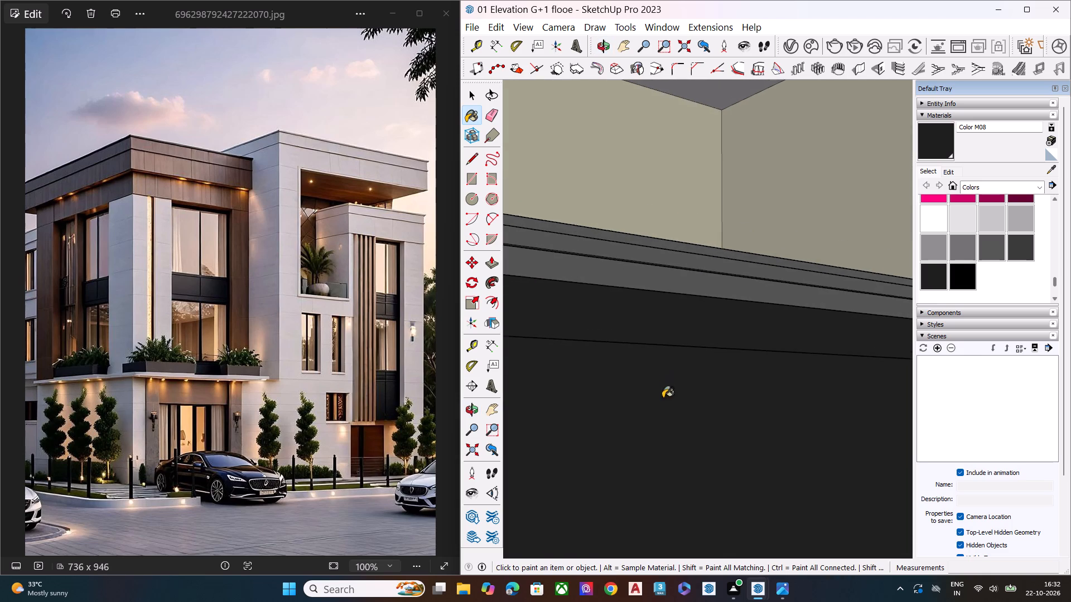
scroll(663, 398, "down", 3)
scroll(722, 386, "up", 3)
scroll(723, 386, "down", 1)
scroll(724, 386, "up", 2)
scroll(725, 386, "down", 3)
middle_click_drag(729, 385, 578, 414)
scroll(570, 362, "up", 3)
left_click(570, 362)
scroll(610, 353, "down", 8)
middle_click_drag(625, 351, 639, 561)
key("space")
Copy the upper front window frame about 14' 7" sideways, in front of the side face of the wood-clad block.
scroll(636, 386, "down", 14)
scroll(640, 382, "up", 1)
scroll(640, 382, "down", 2)
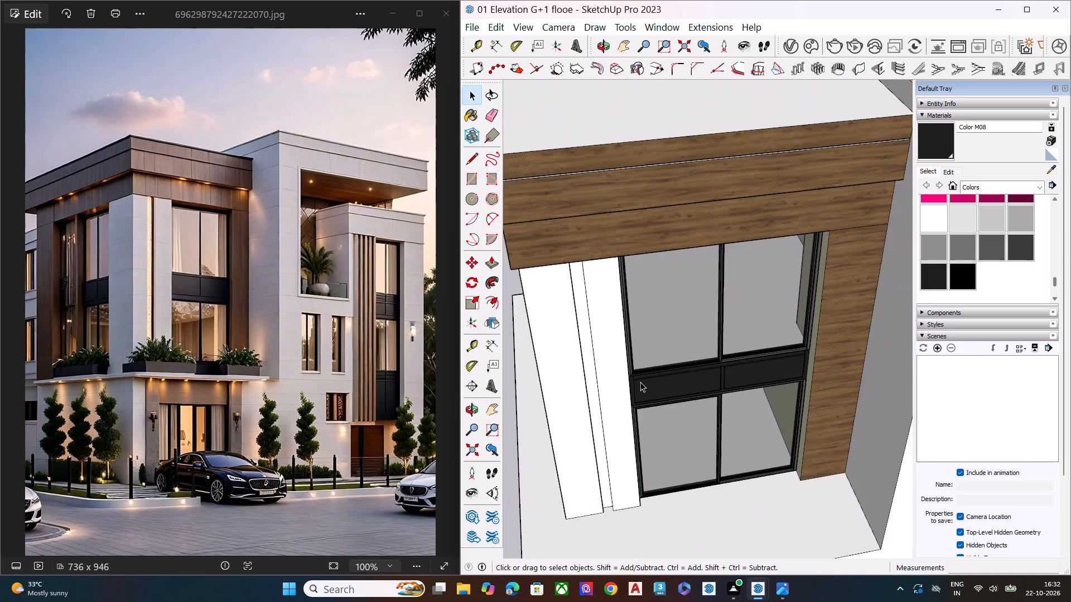
scroll(640, 382, "down", 6)
scroll(640, 382, "up", 3)
scroll(640, 382, "down", 8)
scroll(641, 386, "up", 1)
scroll(641, 386, "down", 3)
double_click(551, 478)
middle_click_drag(640, 403, 732, 284)
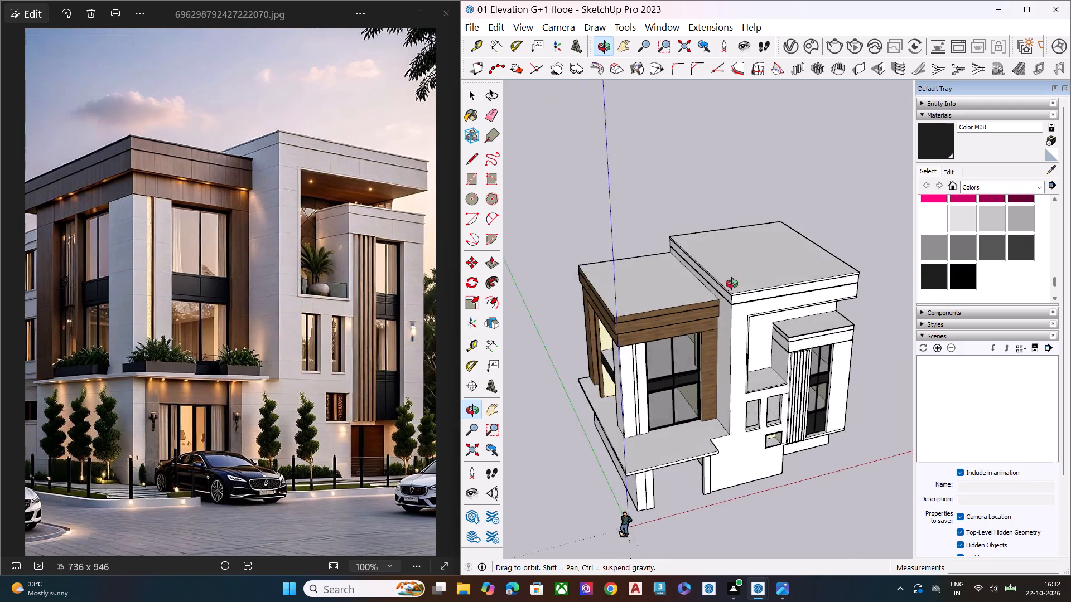
middle_click_drag(732, 284, 796, 245)
scroll(645, 411, "up", 8)
scroll(637, 419, "down", 7)
middle_click_drag(693, 383, 741, 356)
scroll(741, 355, "up", 7)
key("space")
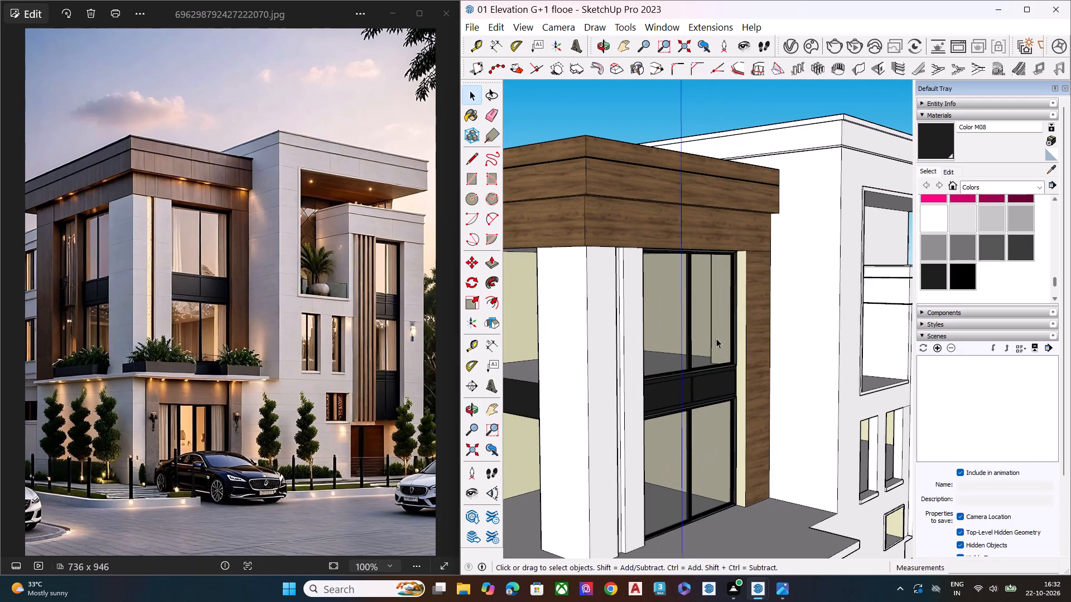
left_click(684, 332)
key("m")
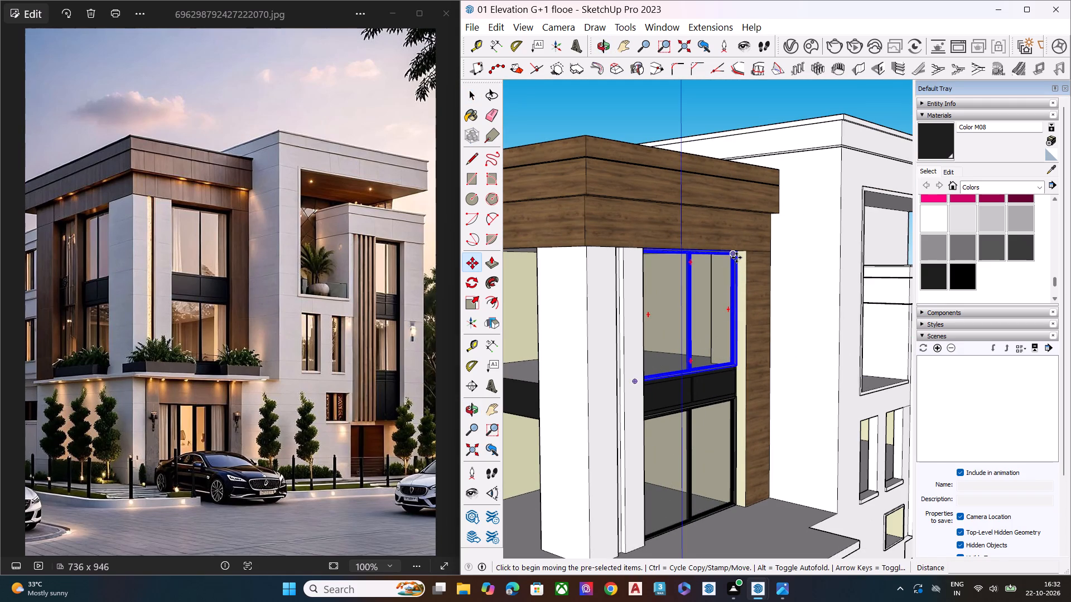
left_click(736, 258)
scroll(742, 344, "down", 7)
middle_click_drag(633, 364, 661, 349)
scroll(648, 308, "up", 5)
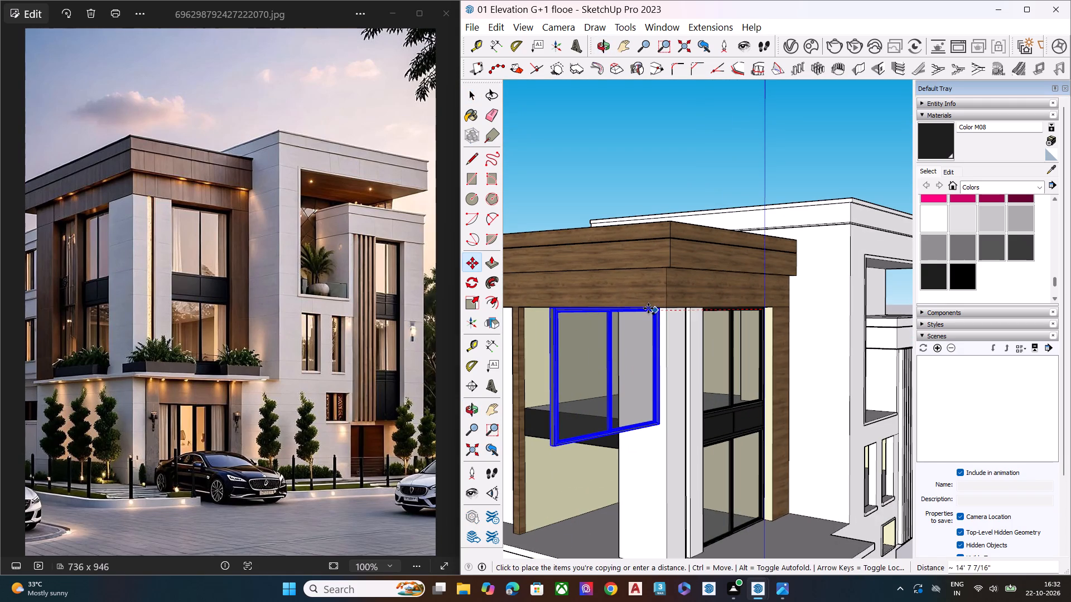
left_click(648, 308)
key("space")
Rotate the copied window frame about 90° around its outer bottom corner so it runs parallel to the side face.
middle_click_drag(624, 360, 639, 486)
scroll(638, 458, "down", 1)
key("q")
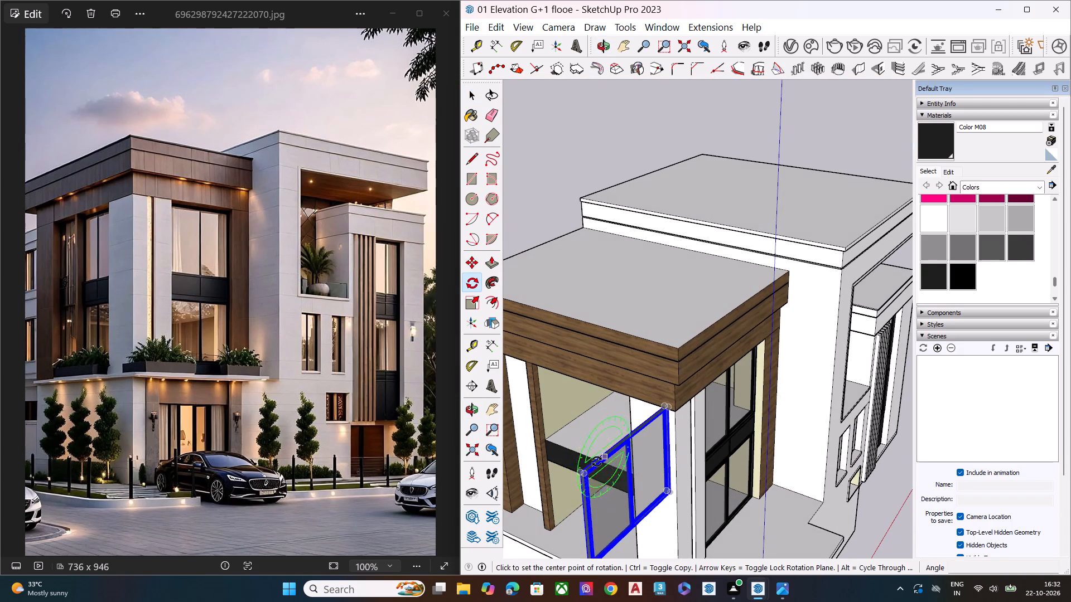
middle_click_drag(588, 475, 693, 540)
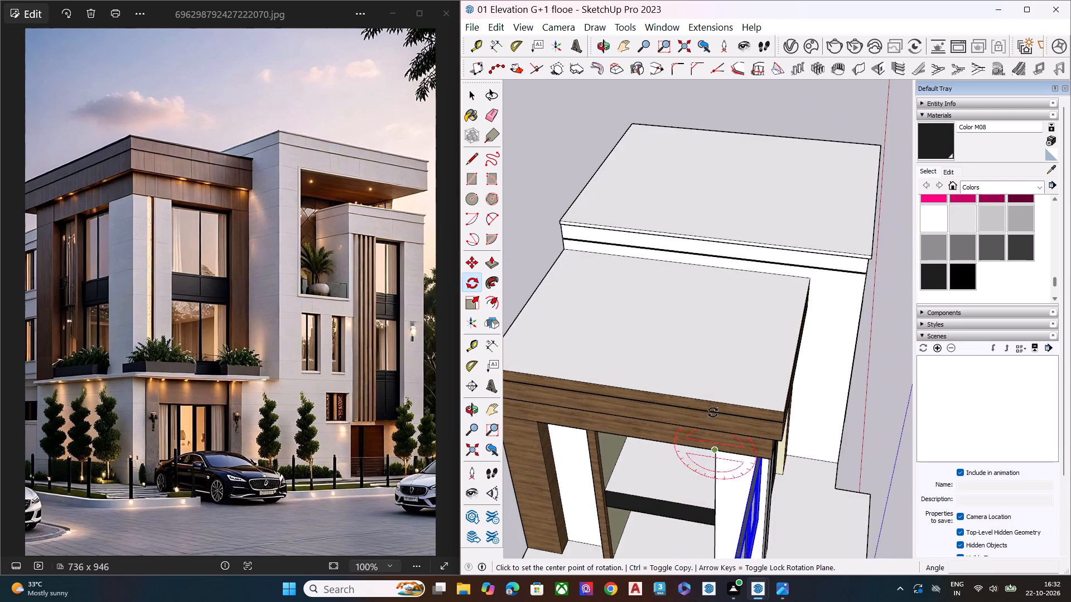
scroll(713, 376, "down", 6)
scroll(703, 484, "up", 5)
left_click(745, 533)
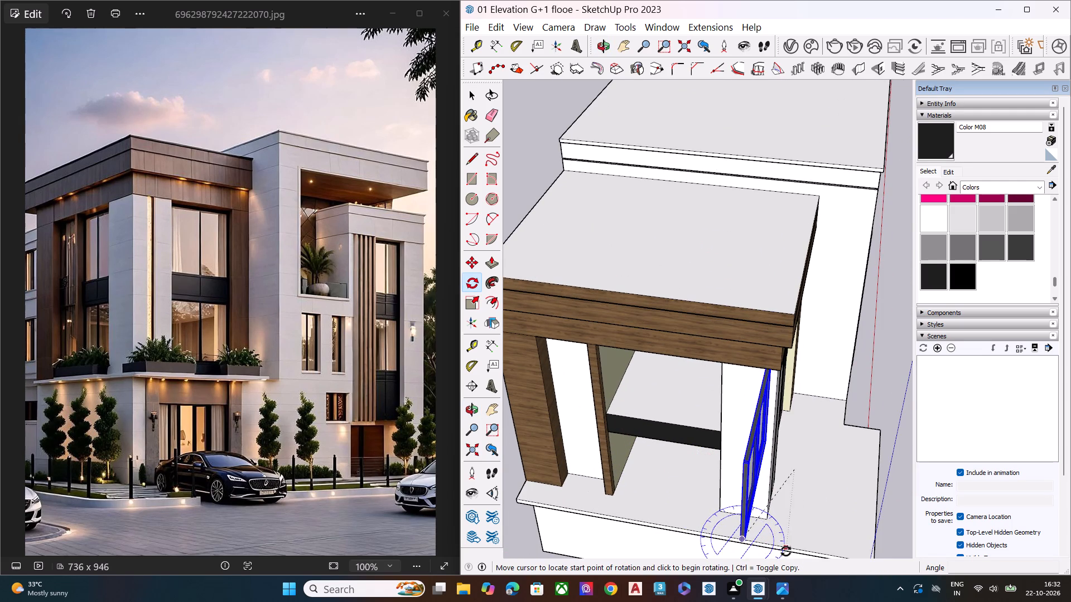
scroll(829, 473, "down", 5)
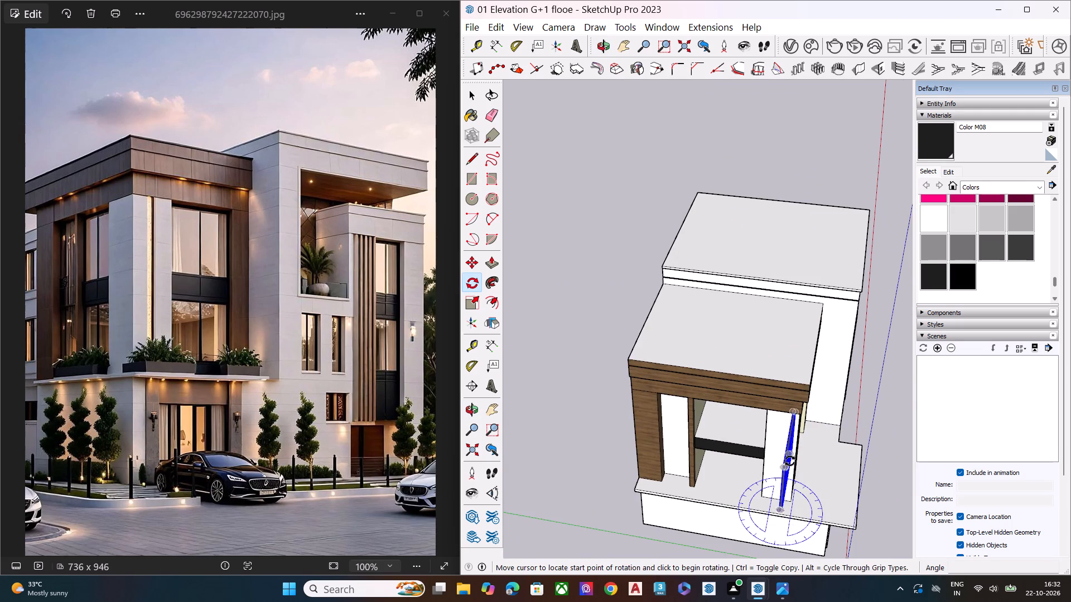
middle_click_drag(794, 487, 481, 454)
scroll(481, 454, "up", 6)
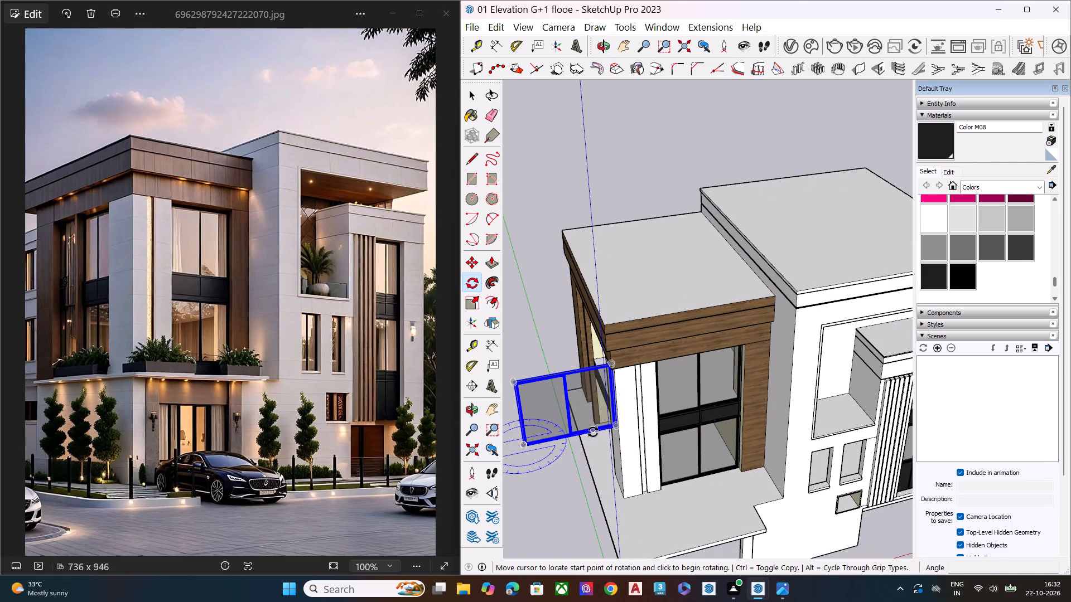
left_click(593, 432)
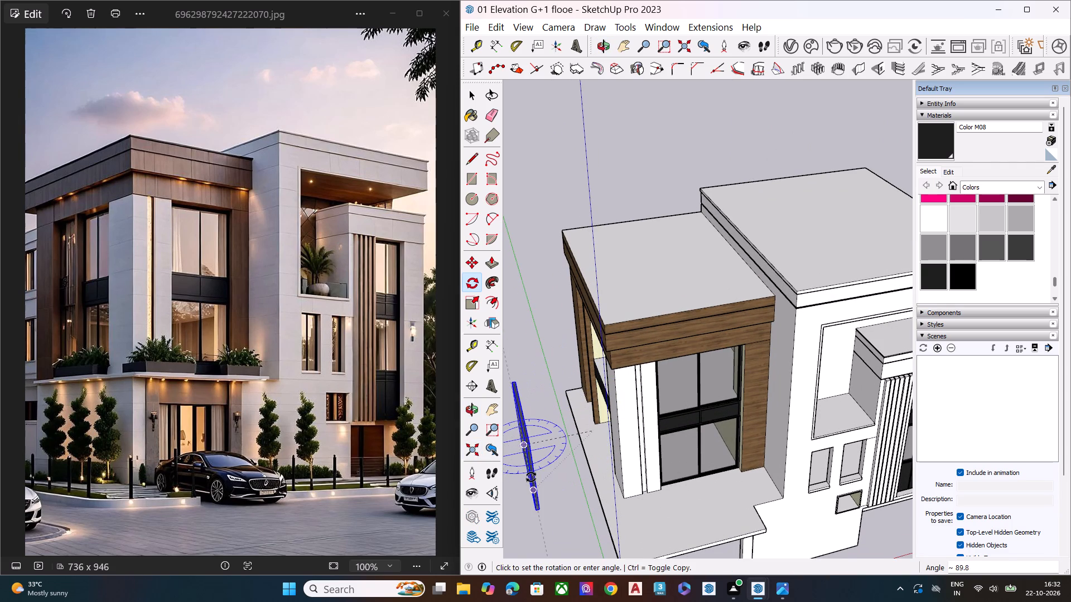
left_click(531, 477)
key("space")
Move the rotated window frame by its top corner into the top corner of the upper side opening.
scroll(588, 444, "down", 5)
middle_click_drag(567, 455, 690, 419)
scroll(656, 429, "up", 5)
middle_click_drag(575, 465, 653, 464)
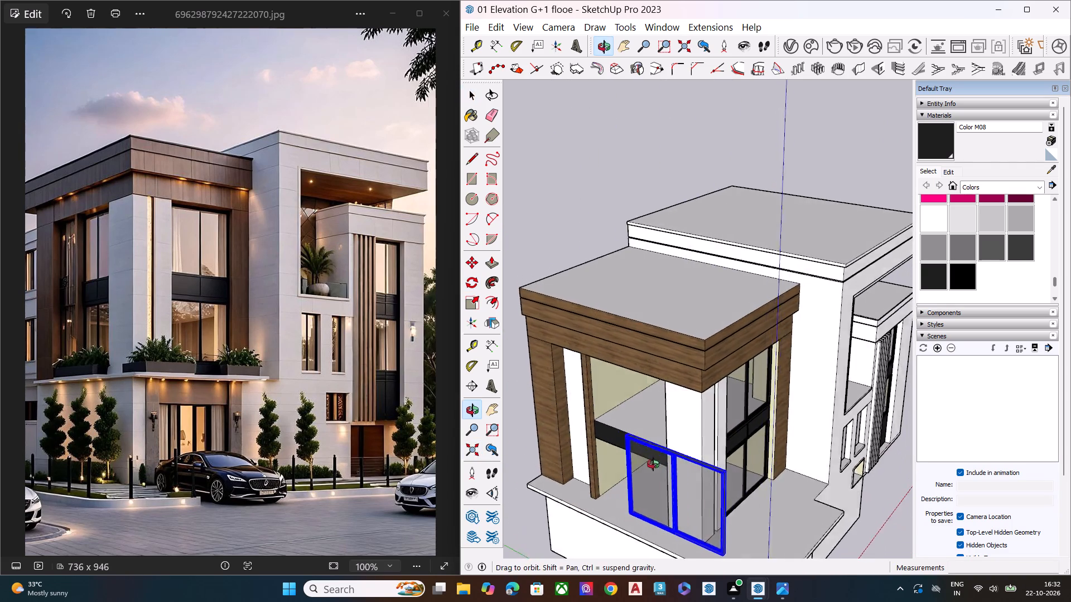
middle_click_drag(653, 464, 662, 468)
key("m")
scroll(665, 468, "up", 8)
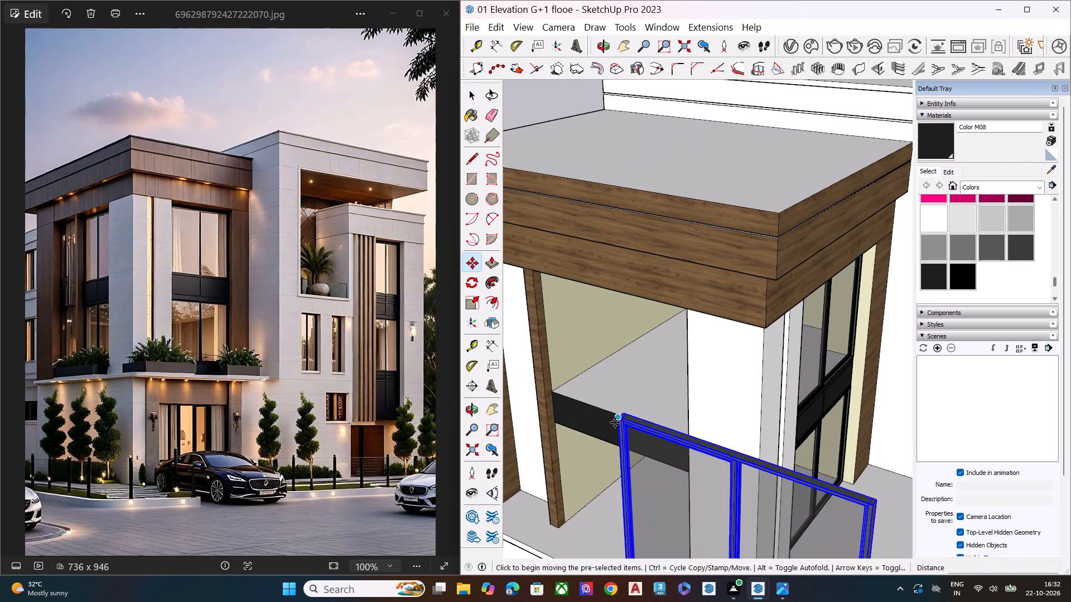
left_click(615, 423)
scroll(689, 405, "down", 2)
scroll(691, 408, "up", 2)
scroll(691, 410, "down", 2)
middle_click_drag(601, 400, 701, 256)
scroll(681, 260, "up", 2)
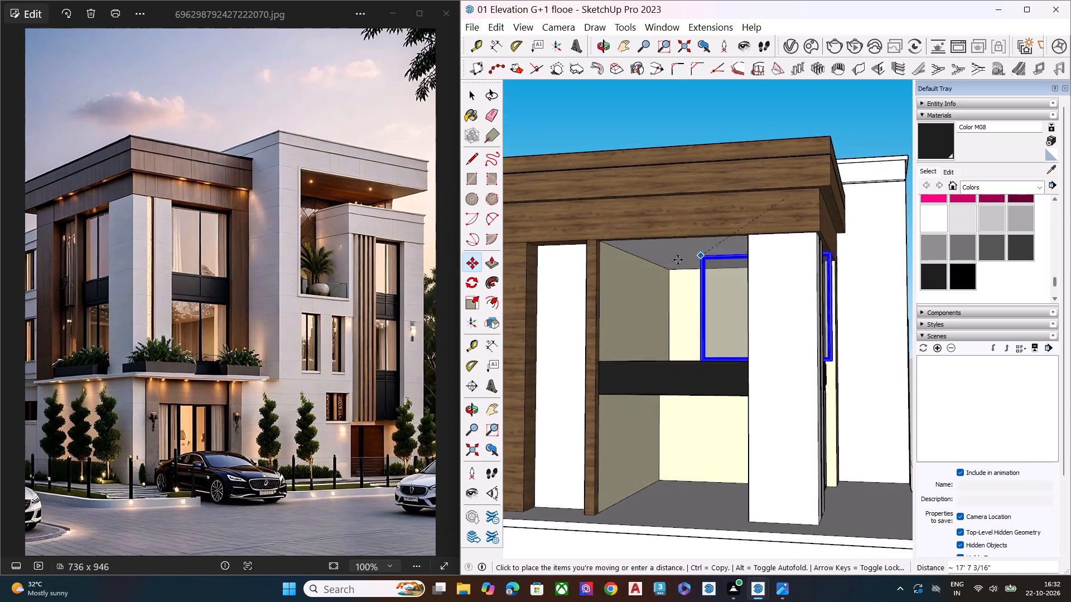
scroll(678, 260, "up", 5)
left_click(570, 218)
key("space")
Examine how the window frame fits the jamb and the dark band edge of the upper side opening.
middle_click_drag(638, 325, 547, 270)
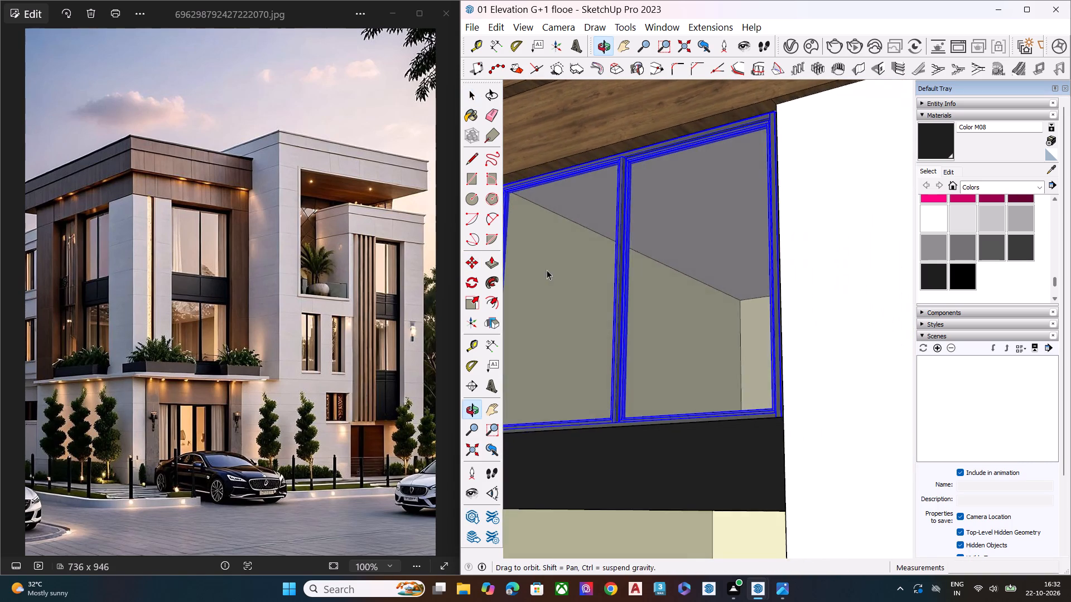
scroll(656, 289, "down", 3)
scroll(677, 303, "up", 2)
scroll(681, 306, "down", 3)
scroll(694, 326, "up", 1)
middle_click_drag(698, 357, 693, 391)
scroll(696, 404, "up", 2)
middle_click_drag(705, 399, 951, 327)
scroll(763, 444, "up", 4)
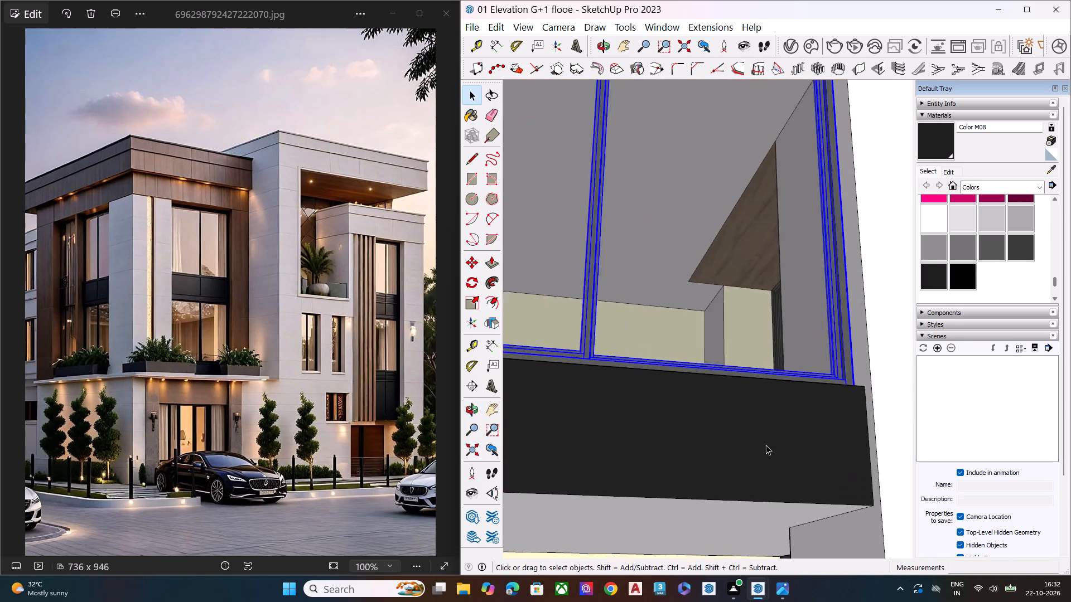
scroll(766, 445, "up", 2)
middle_click_drag(798, 408, 740, 575)
scroll(769, 412, "down", 4)
scroll(769, 412, "up", 3)
scroll(769, 412, "down", 3)
middle_click_drag(749, 446, 741, 468)
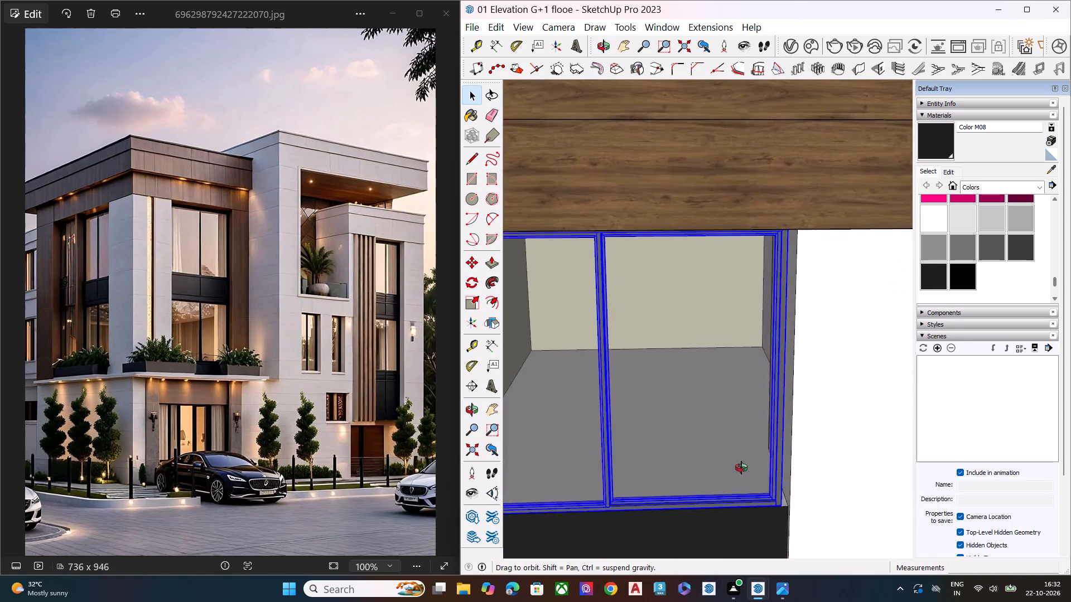
middle_click_drag(741, 468, 741, 468)
scroll(660, 426, "up", 5)
scroll(647, 416, "down", 9)
middle_click_drag(677, 434, 726, 402)
scroll(771, 373, "up", 9)
scroll(745, 391, "down", 3)
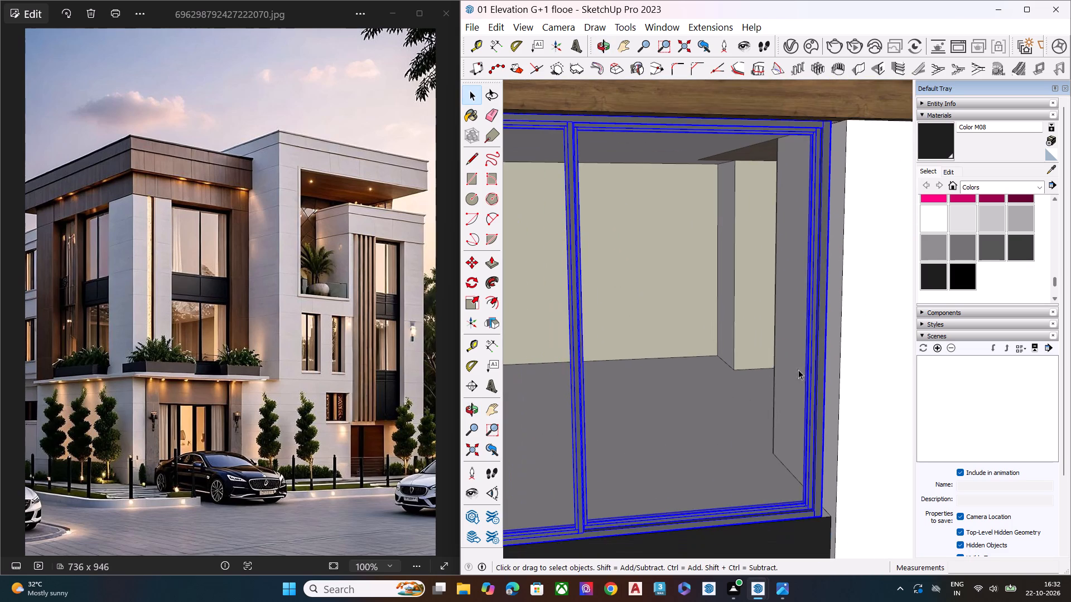
scroll(767, 356, "down", 2)
scroll(717, 370, "up", 2)
scroll(688, 375, "down", 2)
scroll(746, 241, "up", 4)
scroll(773, 213, "down", 1)
scroll(774, 212, "up", 4)
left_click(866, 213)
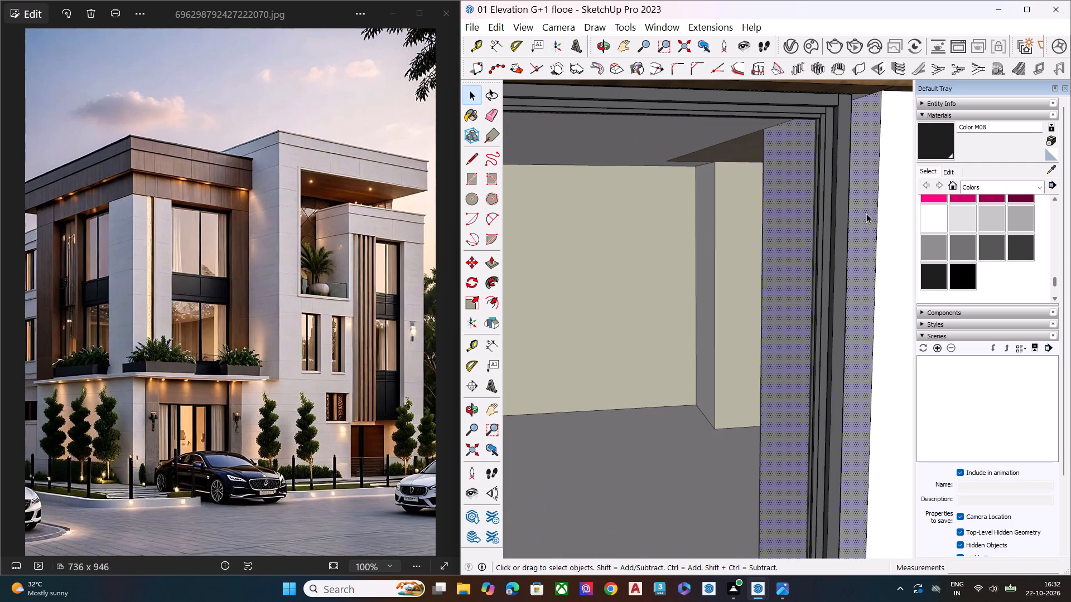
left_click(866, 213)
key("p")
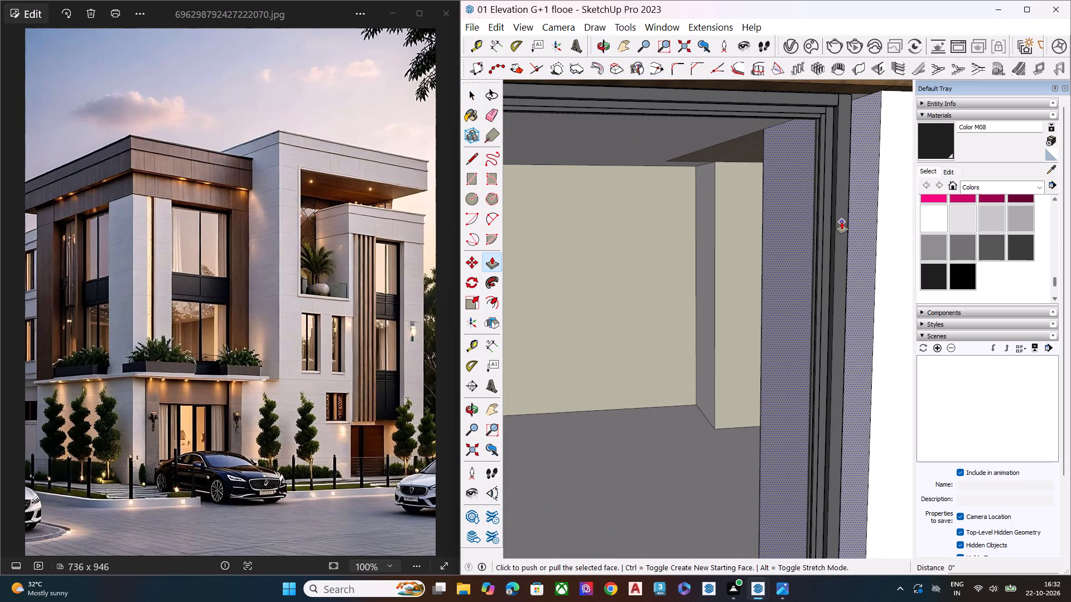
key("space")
Scale the upper side window frame's width by about 1.02 so it reaches the edge of the white corner wall.
scroll(816, 252, "down", 2)
scroll(813, 256, "up", 1)
scroll(808, 261, "down", 2)
middle_click_drag(785, 298, 763, 321)
left_click(800, 276)
scroll(688, 312, "down", 3)
scroll(677, 314, "up", 1)
scroll(676, 314, "down", 3)
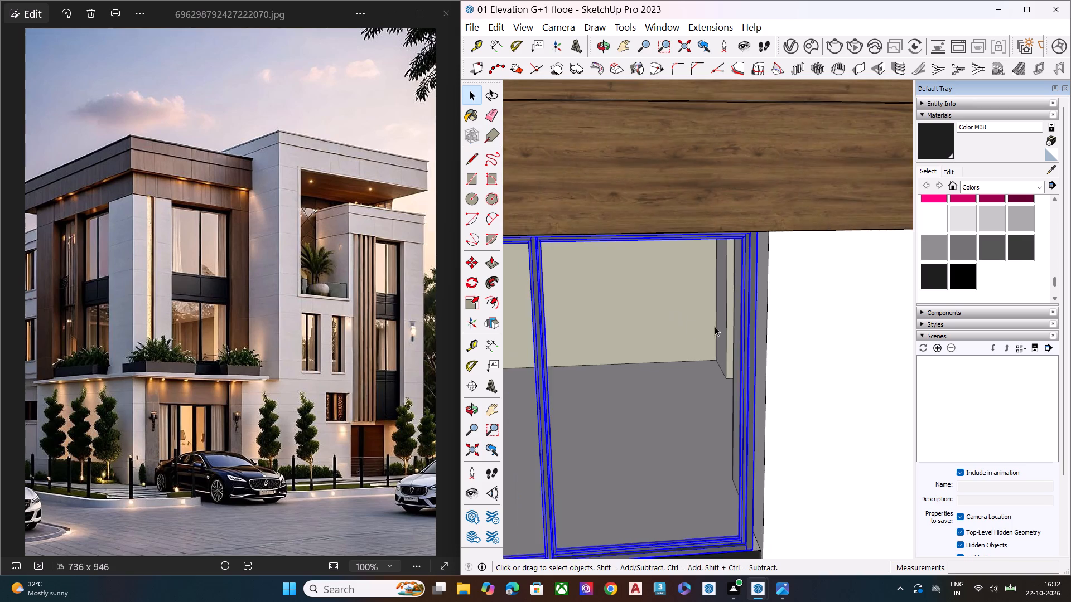
middle_click_drag(721, 327, 681, 305)
scroll(714, 312, "up", 5)
key("s")
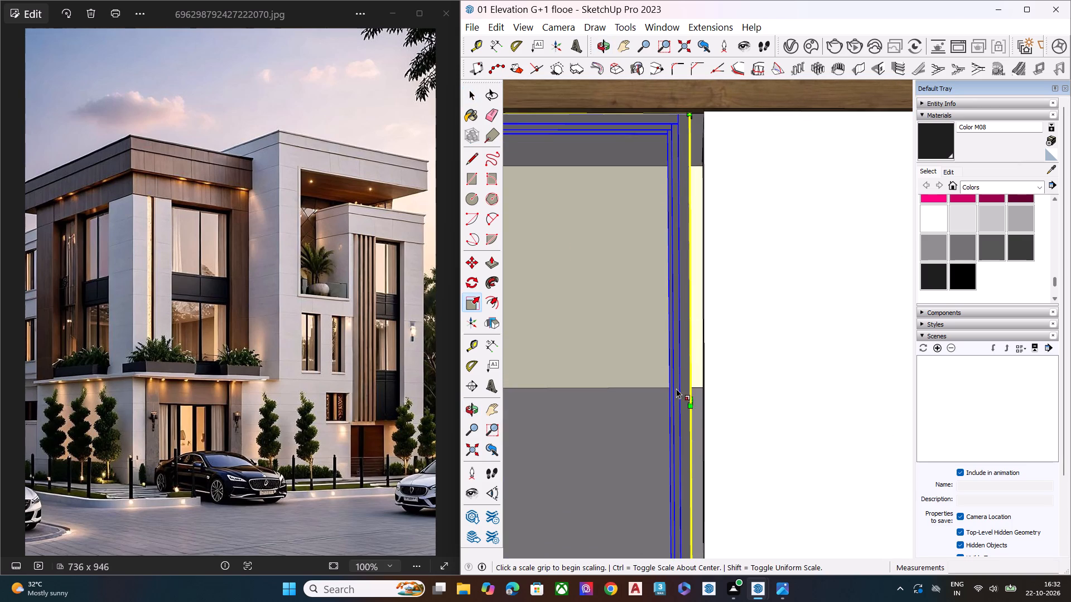
left_click(692, 399)
left_click(703, 396)
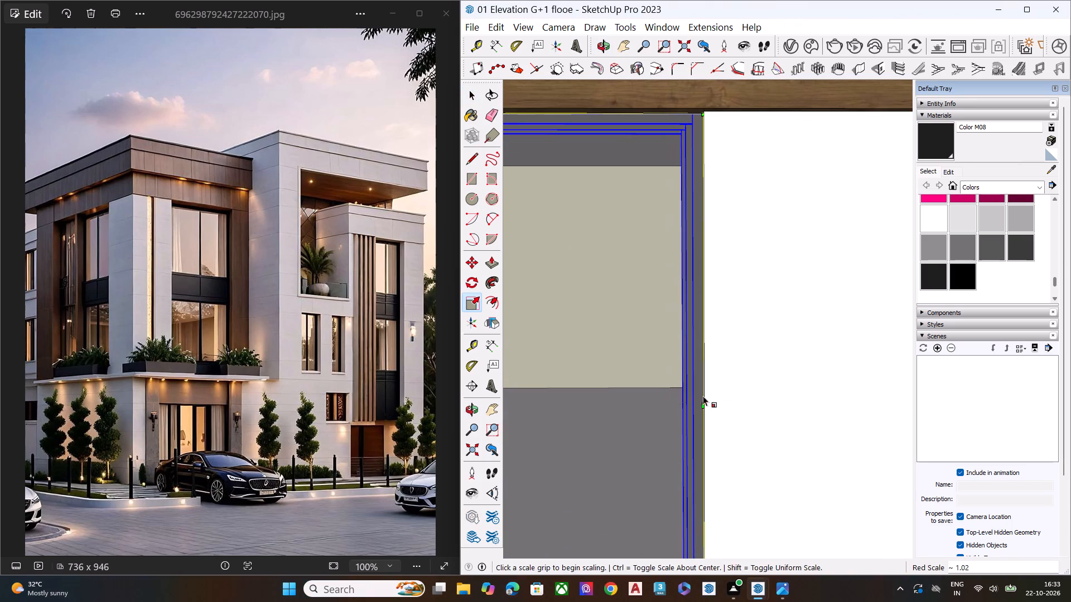
key("space")
Copy the upper side window frame about 10' 2" down into the lower side opening, matching the bottom corner.
scroll(787, 324, "down", 9)
scroll(853, 323, "down", 9)
middle_click_drag(744, 367, 740, 317)
scroll(774, 376, "up", 6)
scroll(805, 394, "down", 1)
scroll(807, 394, "up", 3)
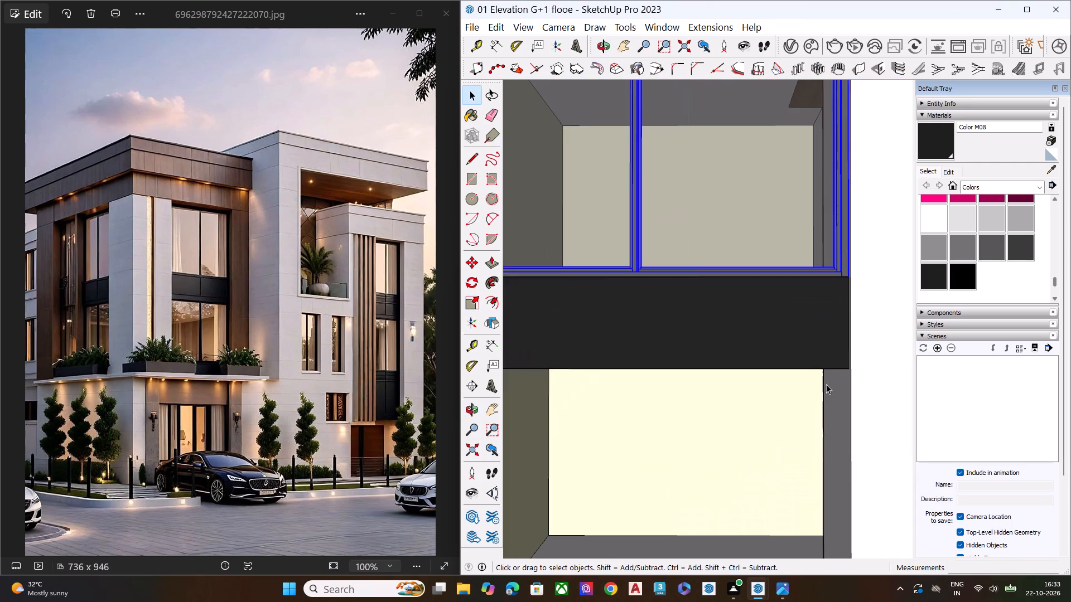
scroll(847, 297, "up", 7)
scroll(855, 278, "down", 1)
scroll(856, 278, "up", 2)
key("m")
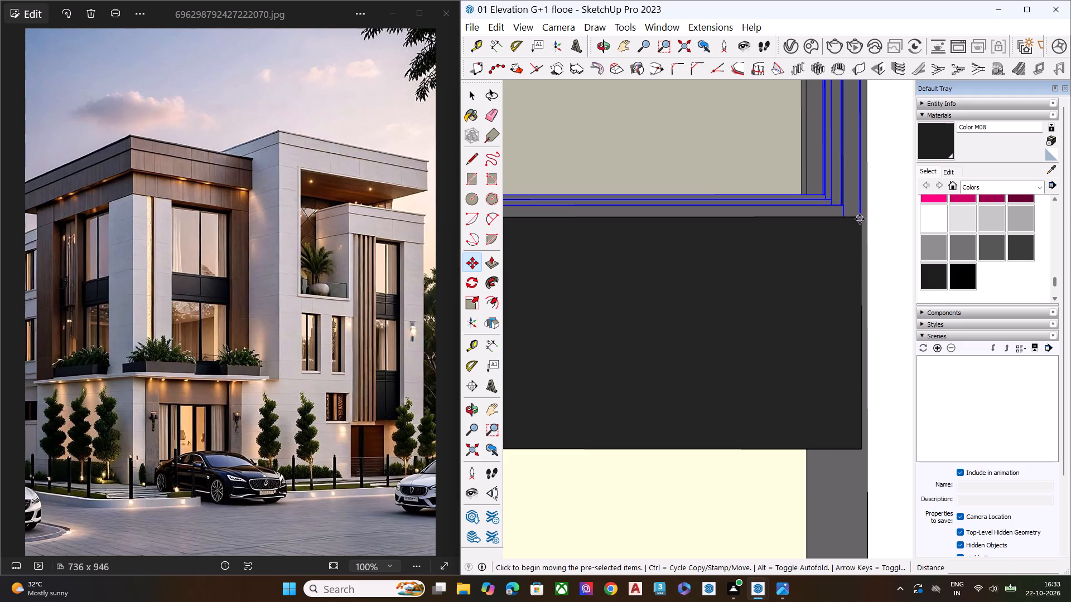
left_click(860, 217)
scroll(716, 266, "down", 2)
scroll(720, 268, "up", 3)
scroll(730, 271, "down", 3)
scroll(773, 328, "down", 9)
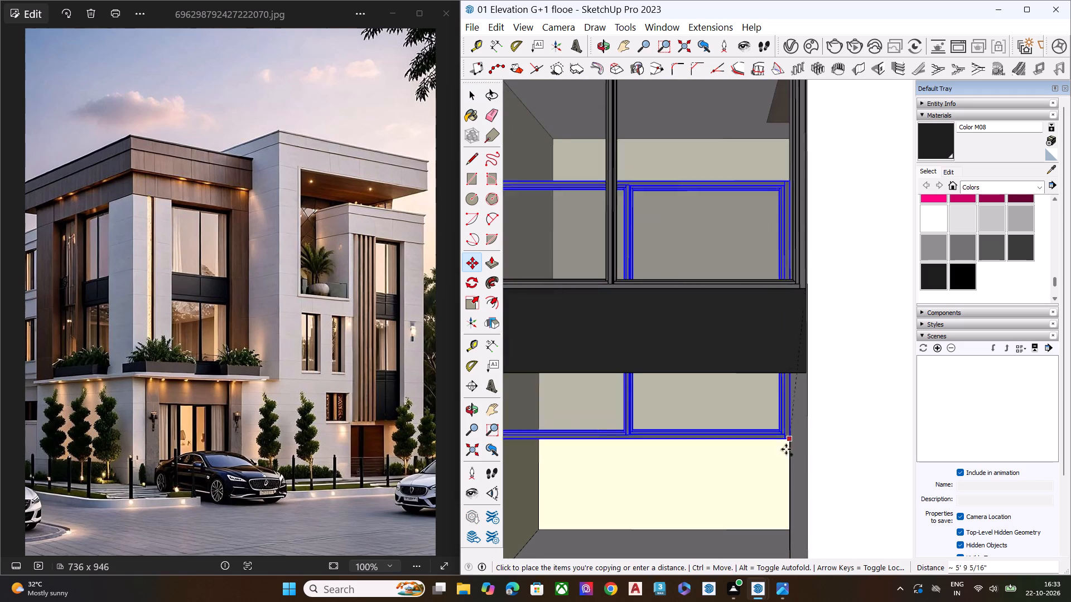
scroll(809, 341, "down", 1)
scroll(809, 340, "up", 1)
scroll(809, 340, "down", 7)
scroll(787, 457, "up", 4)
scroll(787, 458, "down", 1)
scroll(787, 458, "up", 2)
left_click(821, 514)
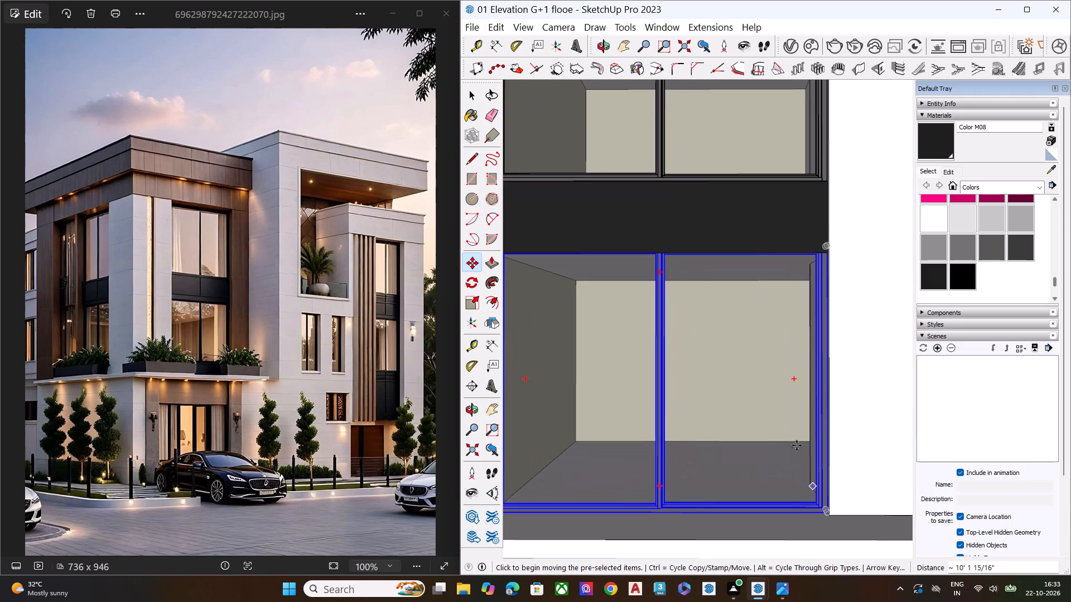
key("space")
Move the lower side window frame about 3" so its top corner meets the underside of the dark band.
middle_click_drag(818, 290, 868, 230)
scroll(868, 230, "up", 7)
key("m")
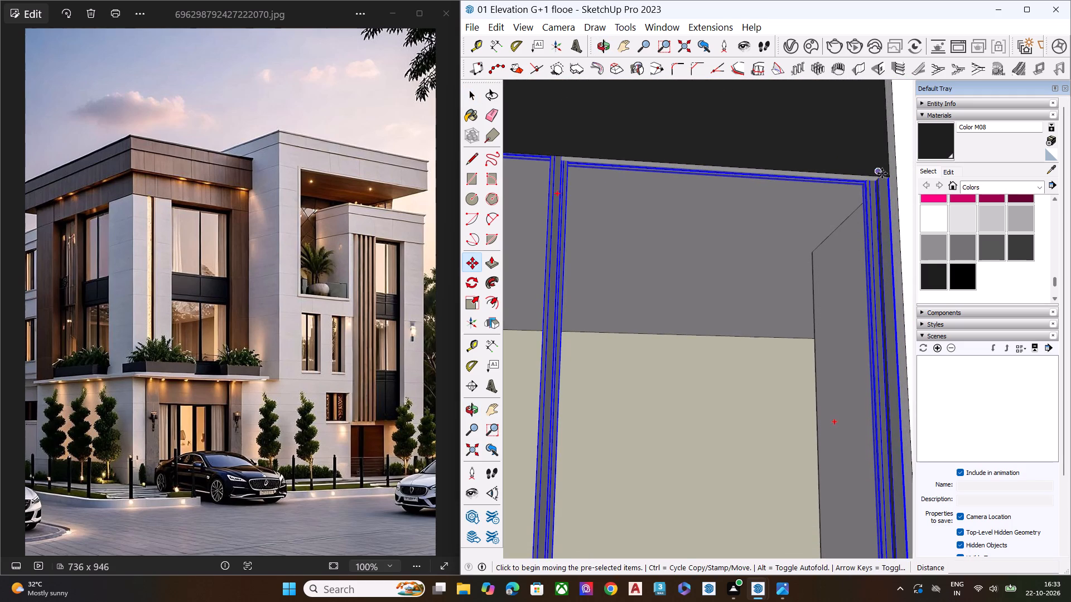
left_click(886, 166)
left_click(890, 178)
key("space")
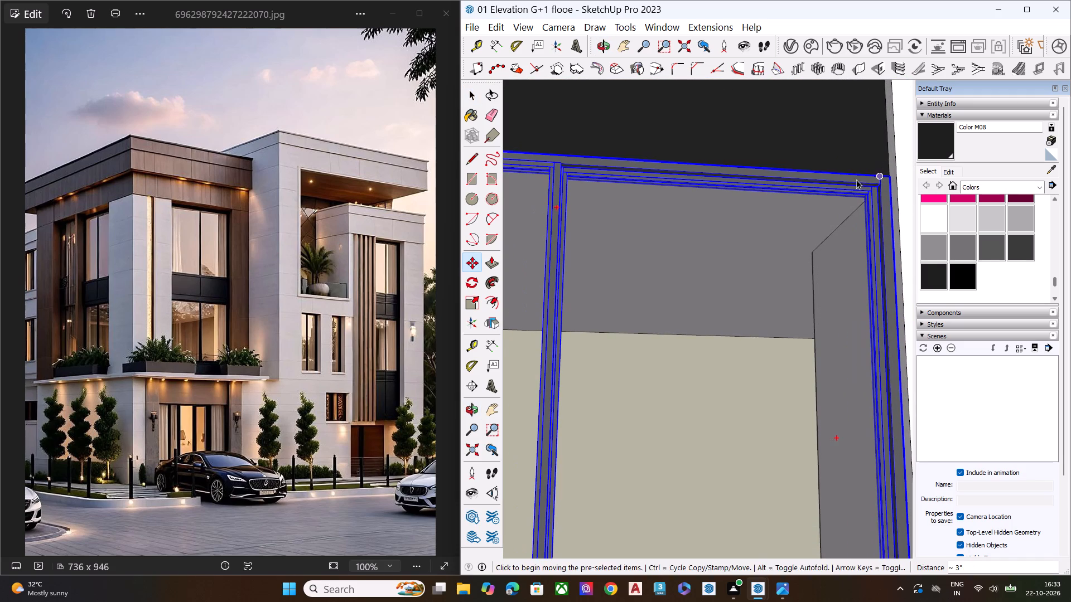
Scale the lower side window frame vertically so its bottom edge meets the floor slab, and clear the selection.
scroll(782, 191, "down", 7)
scroll(784, 204, "up", 1)
scroll(785, 205, "down", 9)
middle_click_drag(793, 307, 784, 424)
scroll(723, 325, "down", 5)
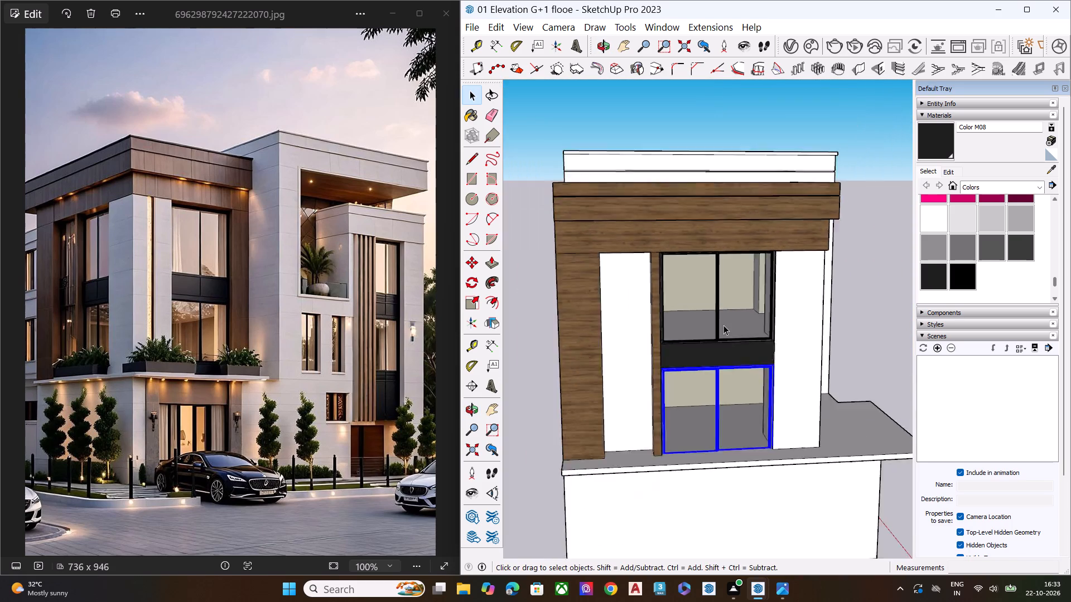
scroll(723, 325, "down", 5)
scroll(736, 407, "up", 3)
scroll(733, 418, "down", 2)
scroll(733, 419, "up", 16)
key("s")
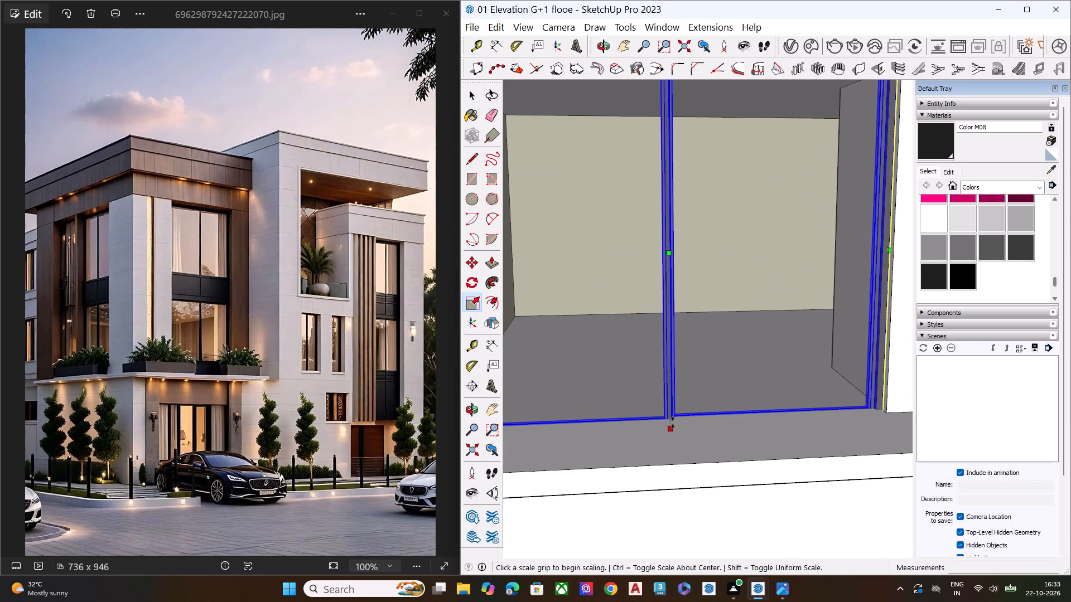
left_click(673, 421)
left_click(674, 421)
key("space")
scroll(678, 383, "down", 6)
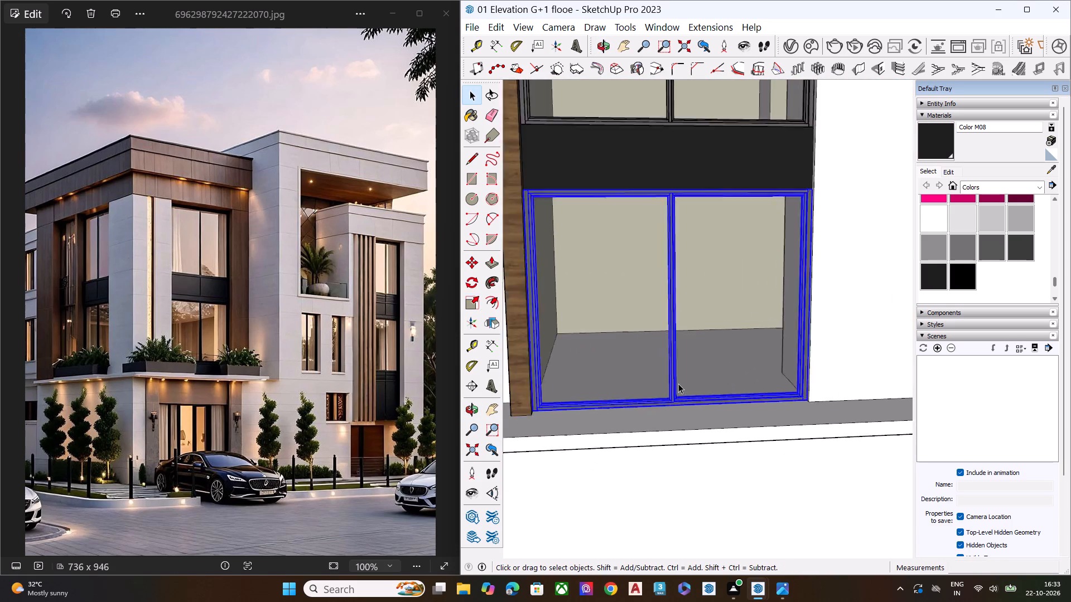
scroll(678, 383, "down", 2)
scroll(695, 357, "up", 2)
scroll(695, 357, "down", 1)
scroll(695, 357, "up", 2)
scroll(695, 357, "down", 7)
left_click(874, 283)
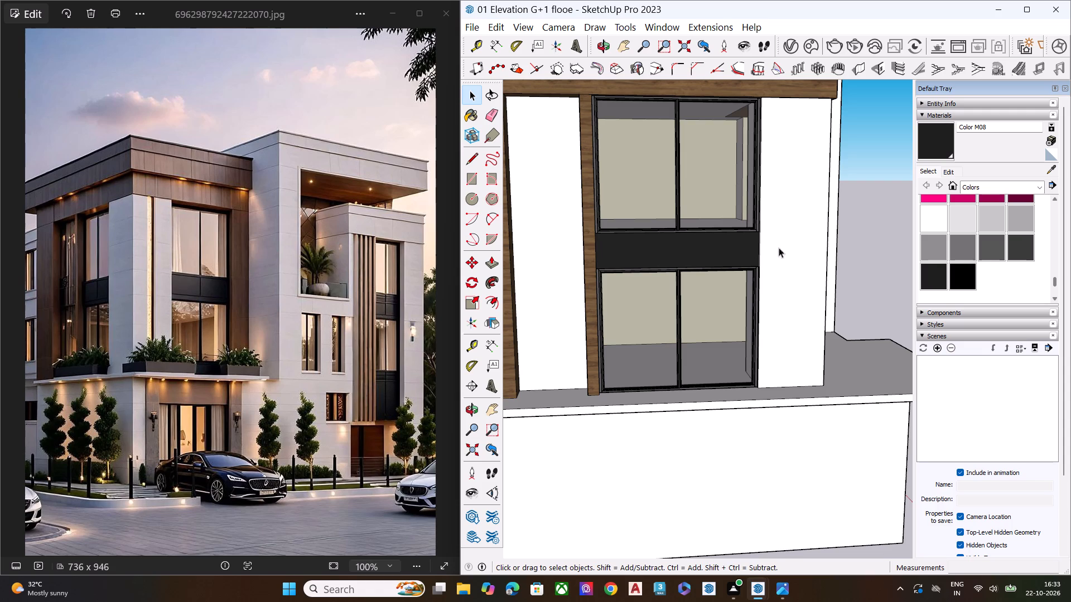
Review the window frames and dark bands on both faces of the corner block, comparing the overall massing with the reference photo.
scroll(675, 271, "down", 8)
middle_click_drag(698, 349, 552, 296)
scroll(600, 209, "up", 2)
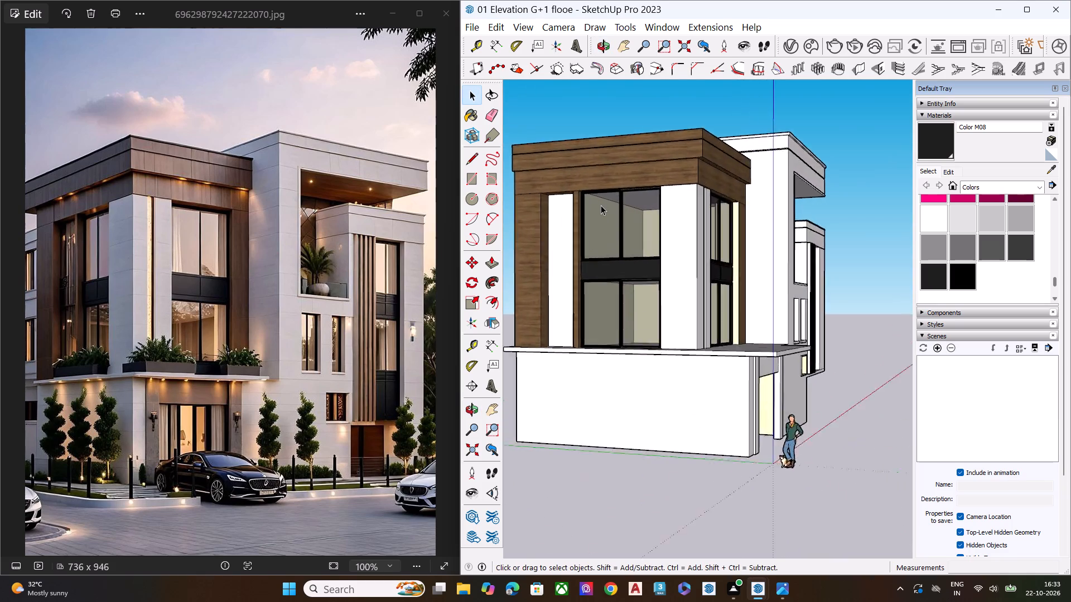
scroll(601, 205, "up", 8)
scroll(618, 217, "down", 9)
middle_click_drag(689, 310, 654, 470)
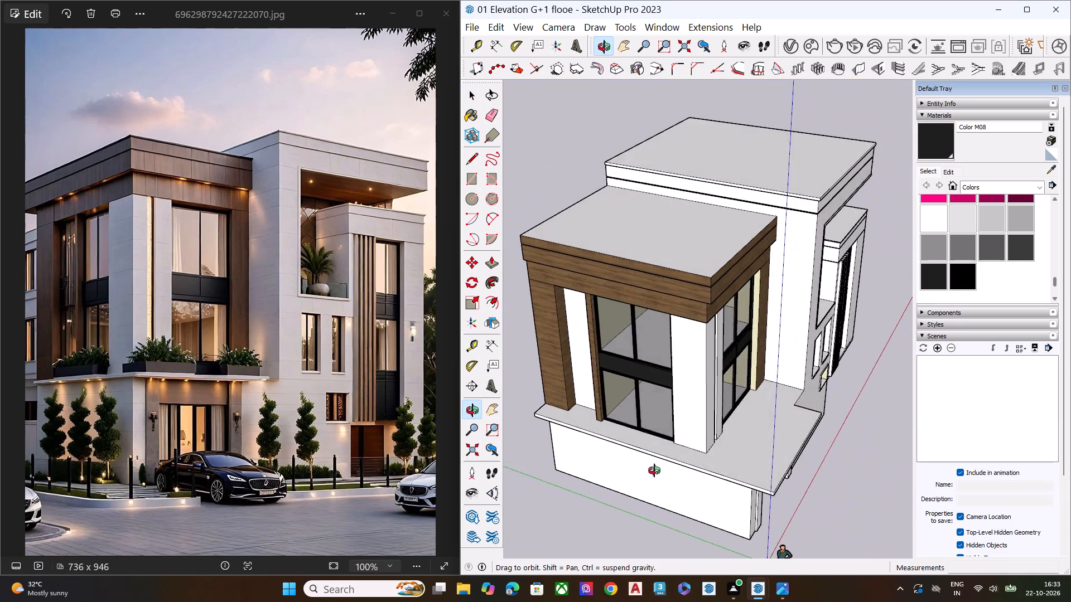
middle_click_drag(654, 470, 559, 400)
middle_click_drag(621, 353, 652, 332)
scroll(640, 339, "up", 7)
scroll(811, 331, "down", 2)
middle_click_drag(812, 373, 771, 380)
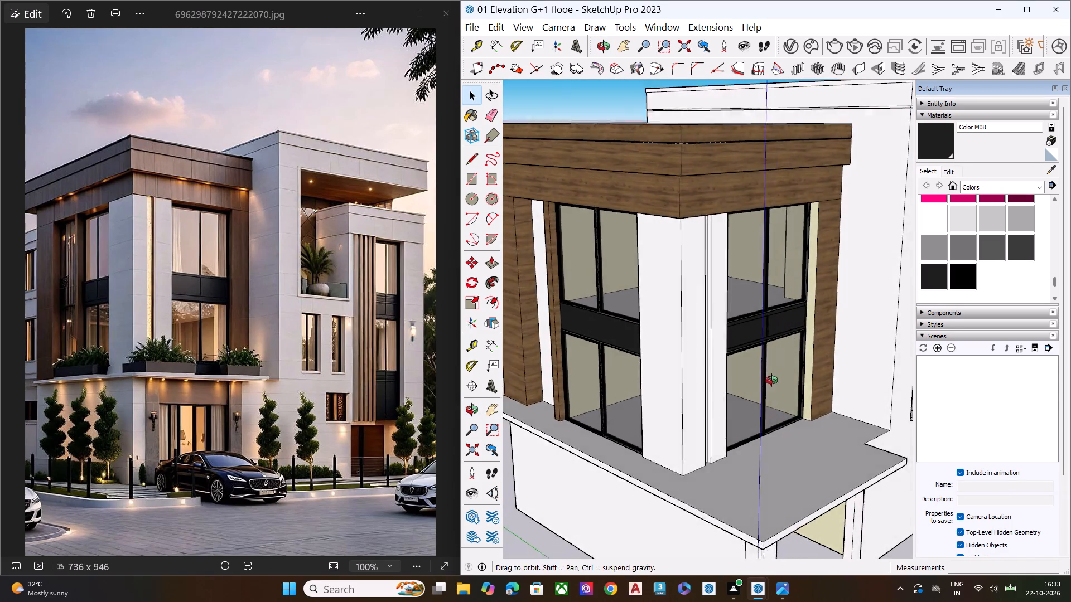
middle_click_drag(771, 380, 744, 381)
scroll(729, 297, "down", 2)
scroll(729, 297, "up", 2)
scroll(729, 297, "down", 10)
key("space")
middle_click_drag(688, 378, 694, 331)
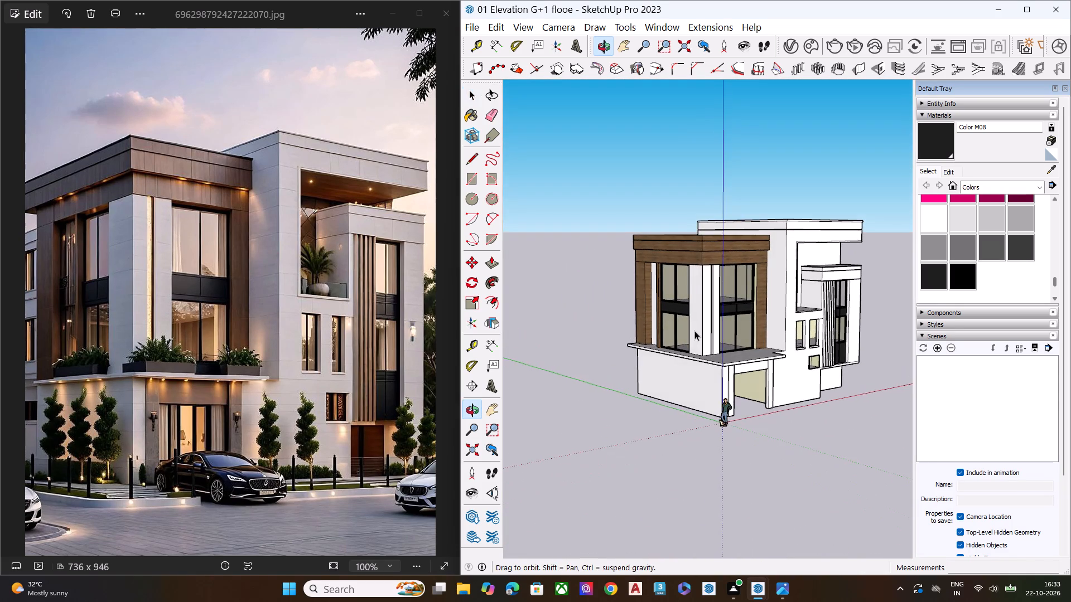
Examine the white corner wall beside the framed front window, just under the wood fascia.
scroll(723, 290, "up", 9)
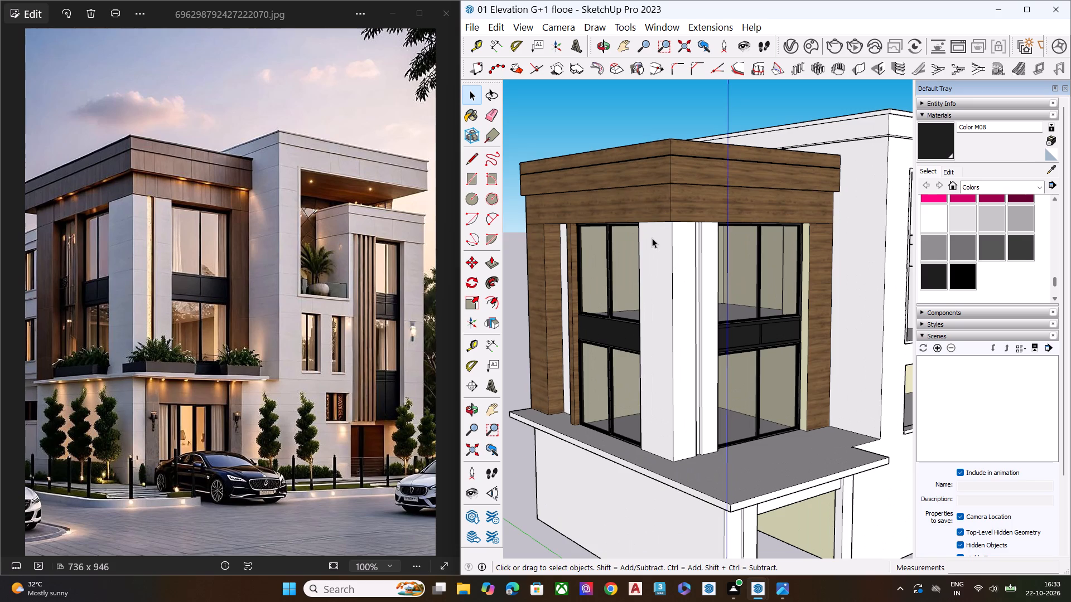
scroll(648, 235, "up", 1)
scroll(648, 235, "down", 1)
scroll(648, 235, "up", 6)
middle_click_drag(705, 251, 549, 258)
scroll(666, 232, "up", 3)
scroll(666, 232, "down", 2)
scroll(666, 232, "up", 6)
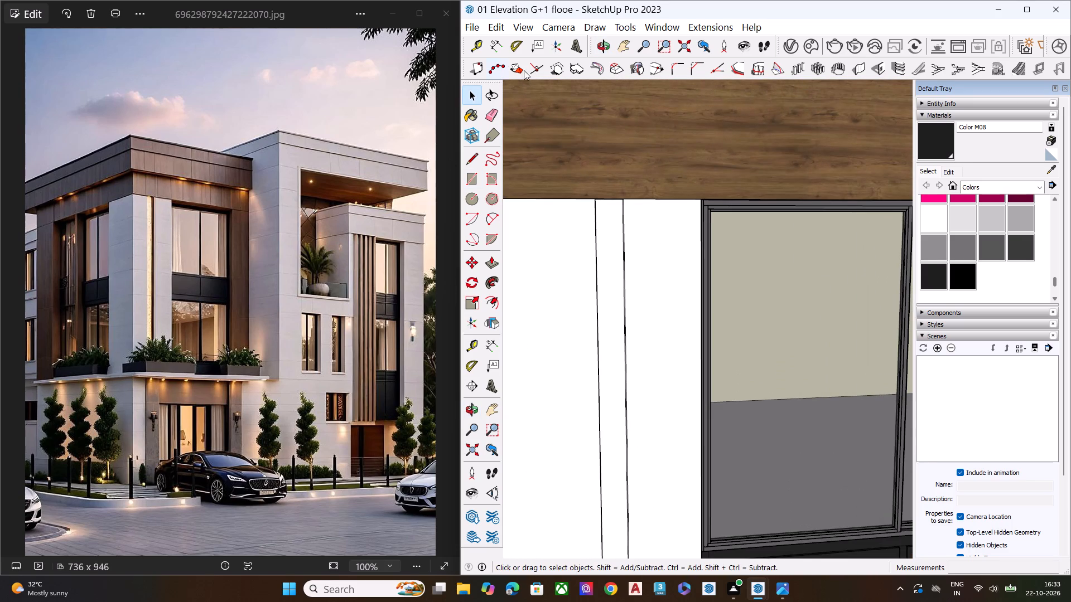
scroll(683, 127, "down", 4)
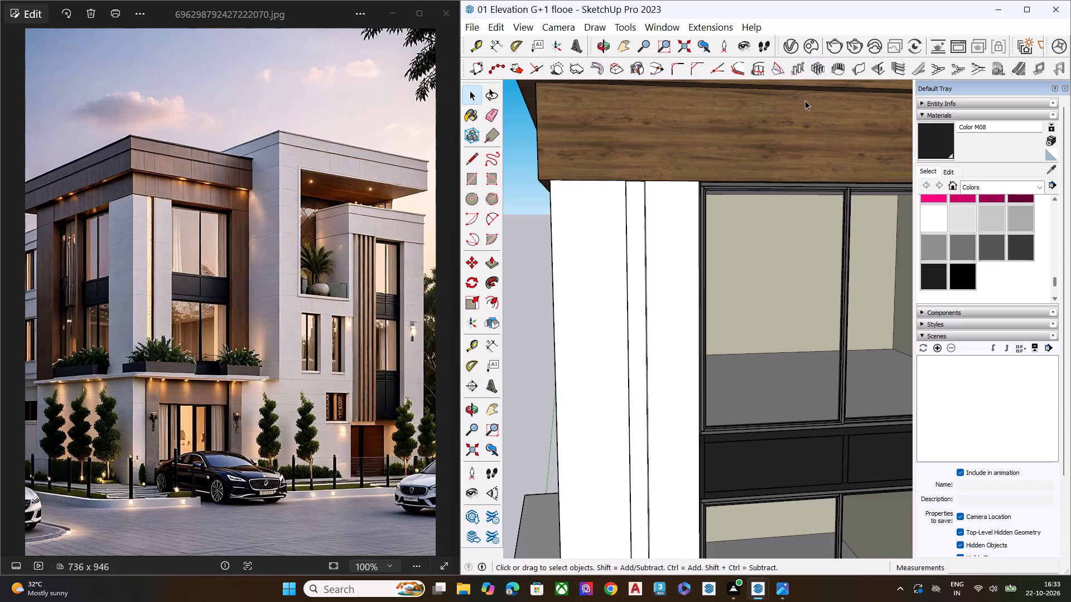
Switch to Chrome in a smaller window beside the model and open the 3D Warehouse website.
left_click(611, 592)
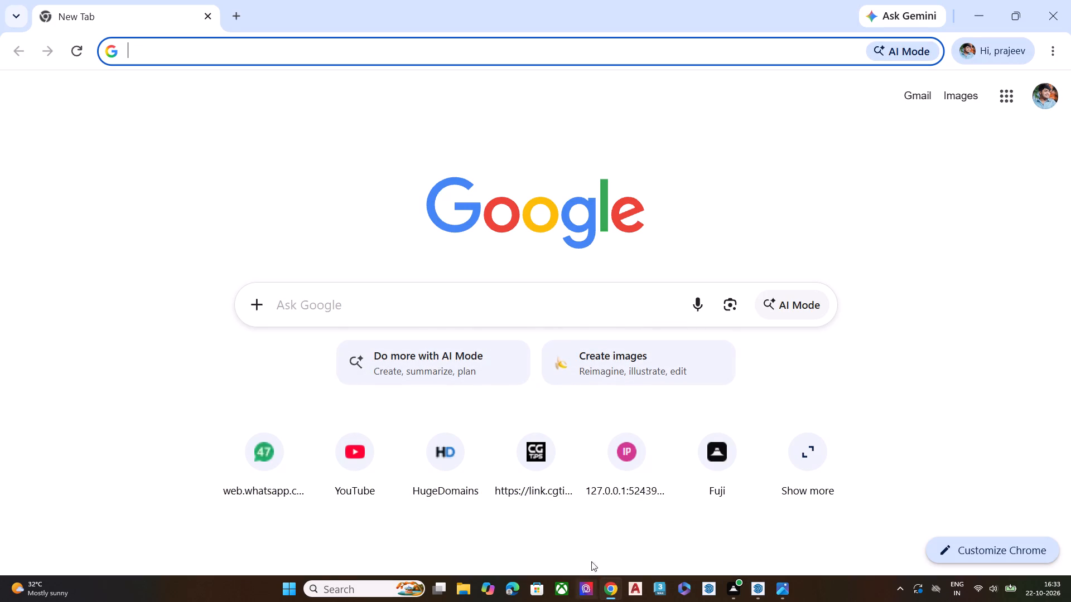
left_click(986, 22)
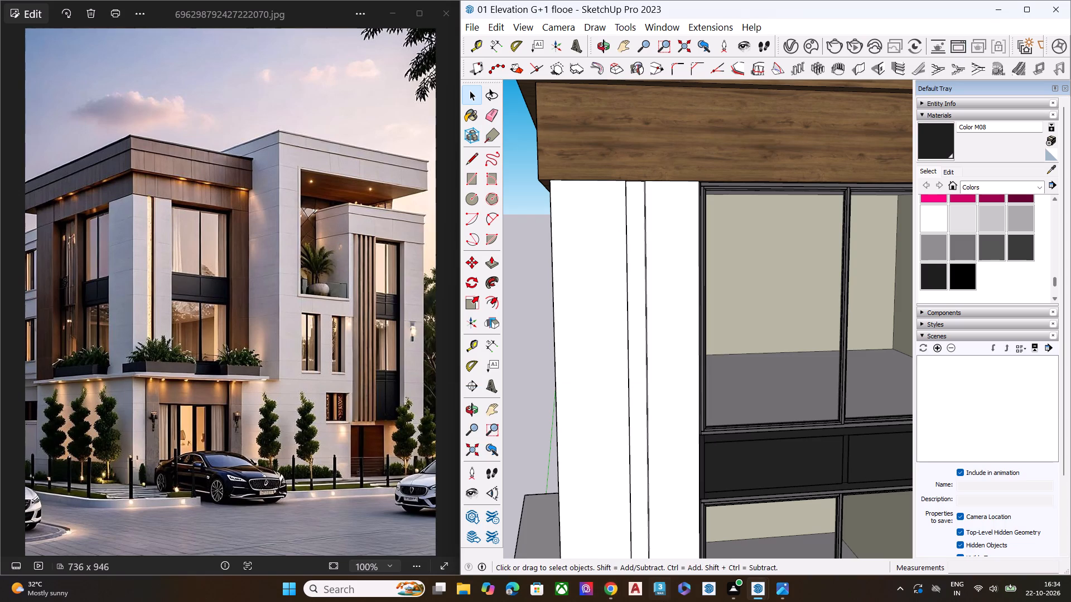
left_click(612, 591)
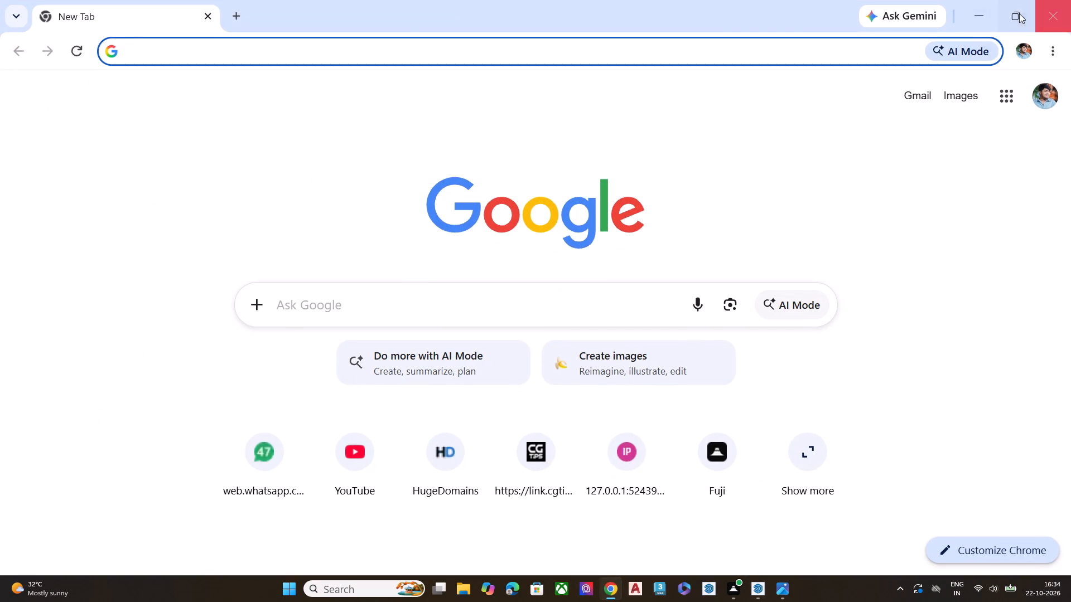
left_click(1016, 12)
left_click(238, 312)
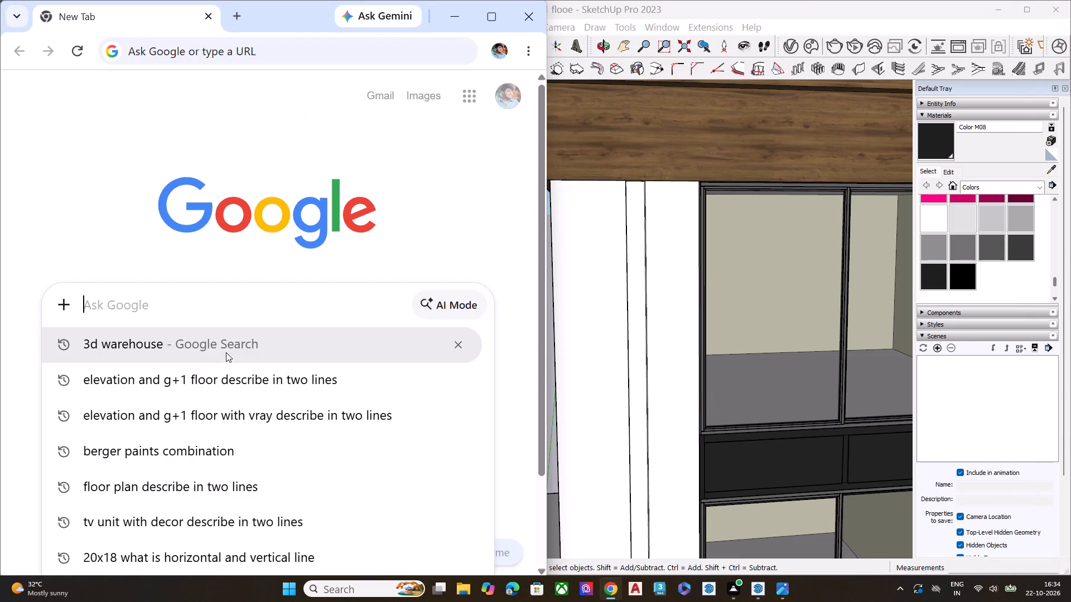
left_click(236, 349)
left_click(122, 250)
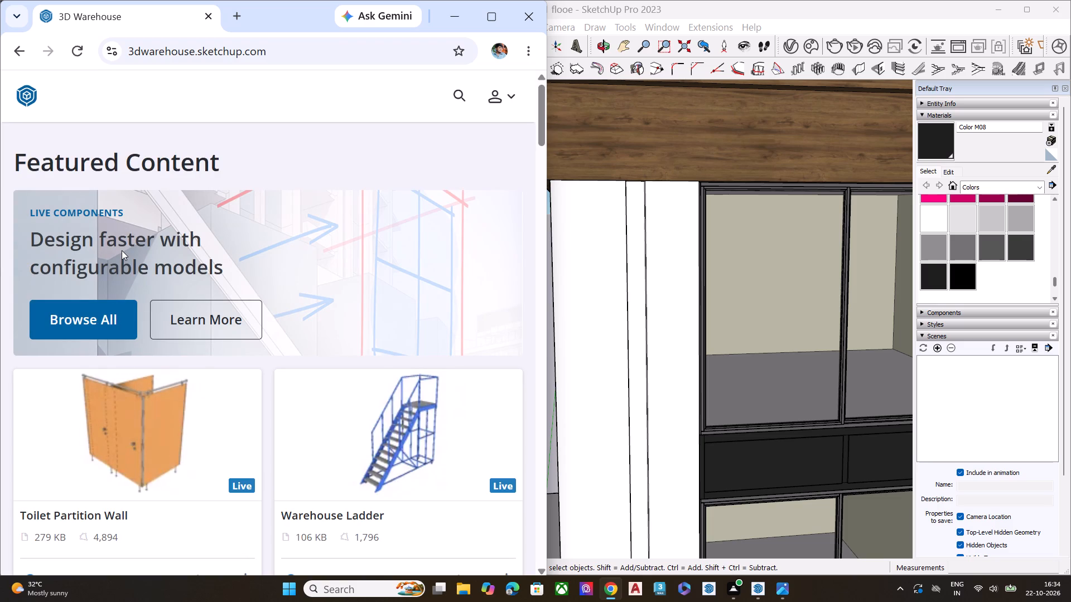
Search 3D Warehouse for "tiles".
left_click(458, 98)
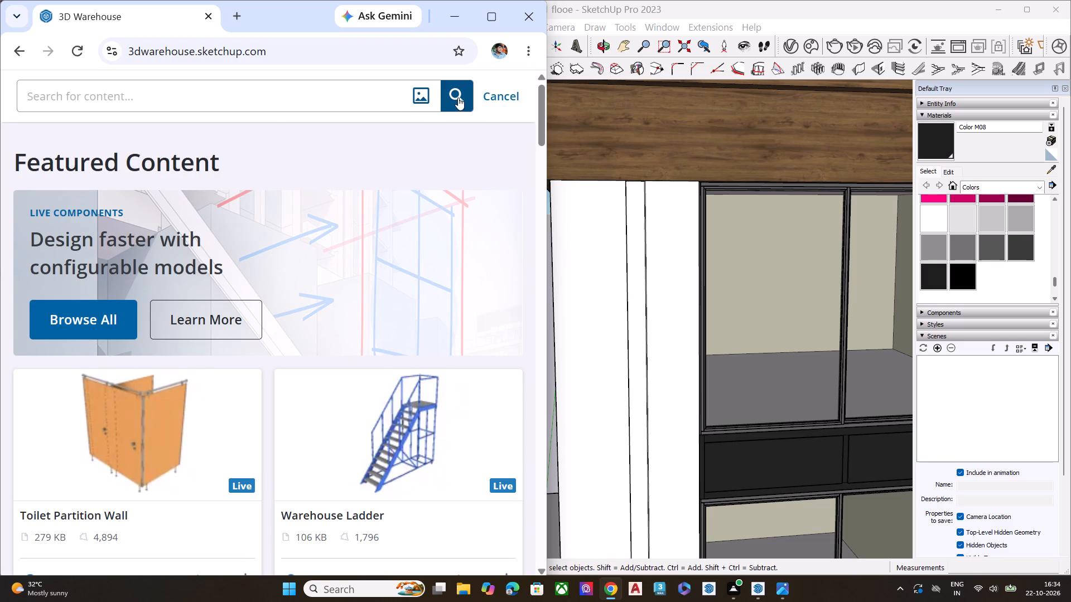
left_click(367, 101)
type("tiles")
key("Return")
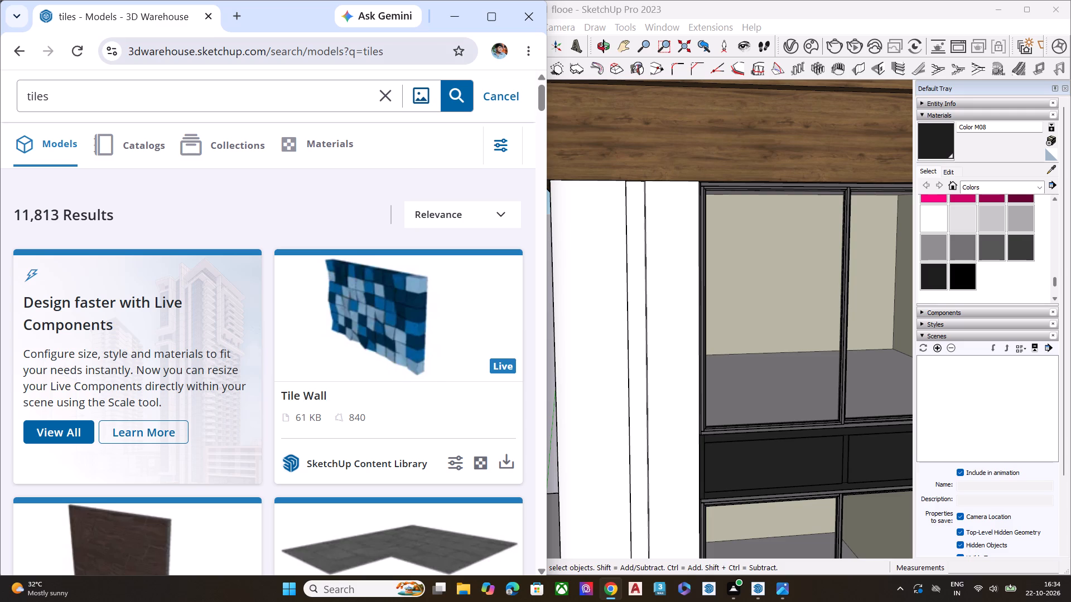
Browse the 3D Warehouse tile models for a suitable wall finish, and close the browser.
scroll(366, 302, "down", 2)
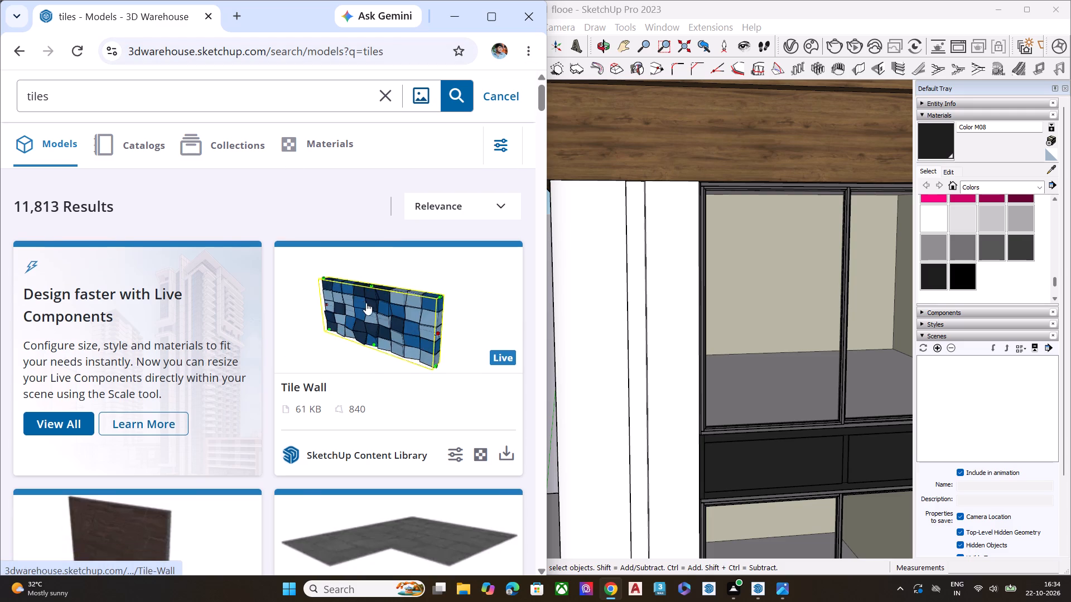
scroll(366, 303, "down", 3)
scroll(366, 303, "up", 3)
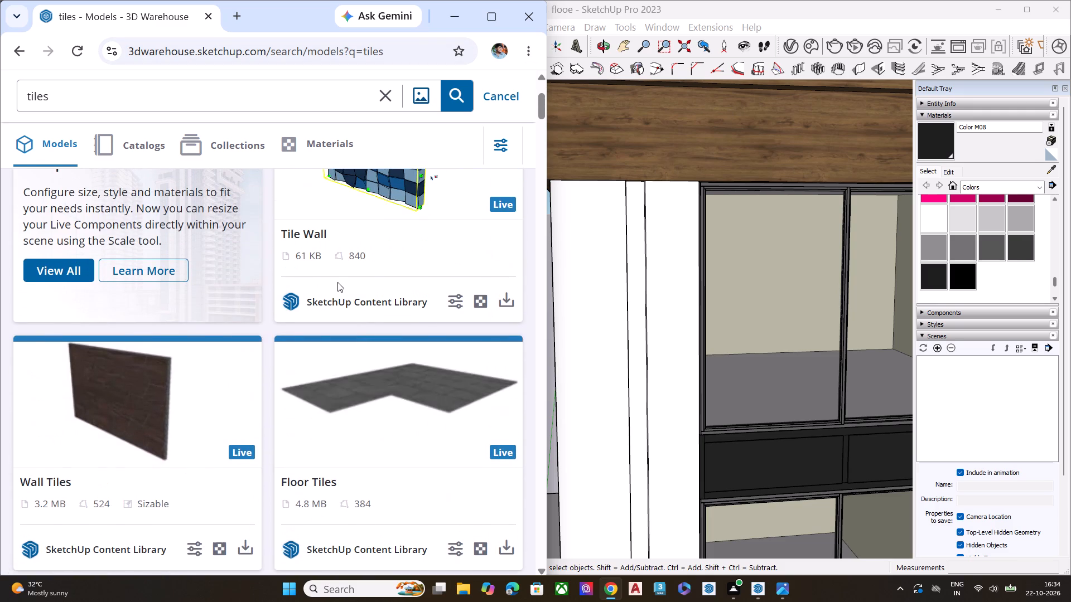
scroll(337, 282, "down", 6)
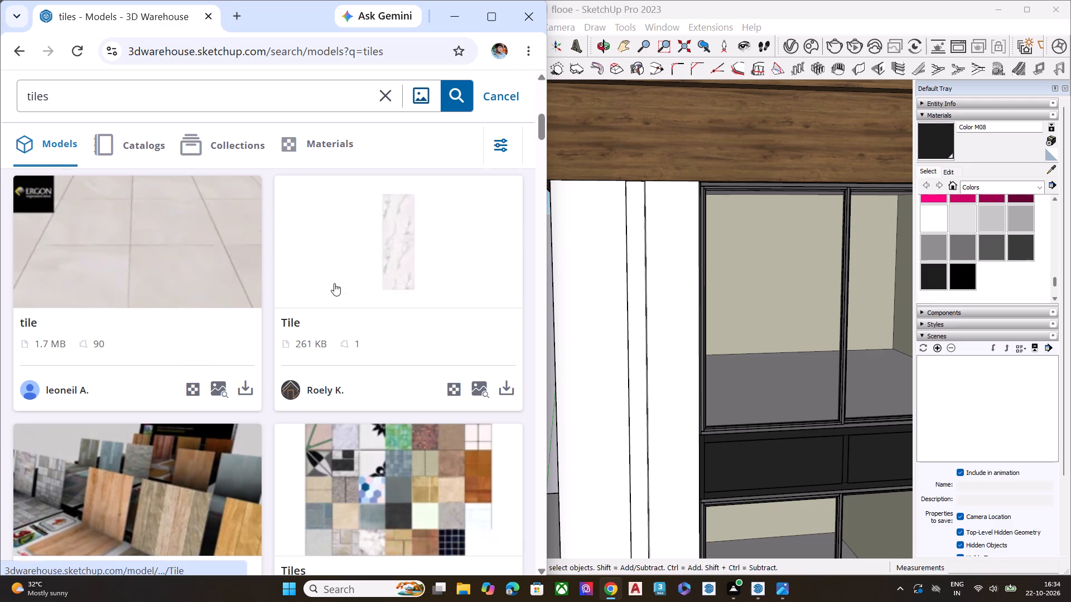
scroll(334, 283, "down", 2)
scroll(334, 283, "up", 2)
left_click(525, 23)
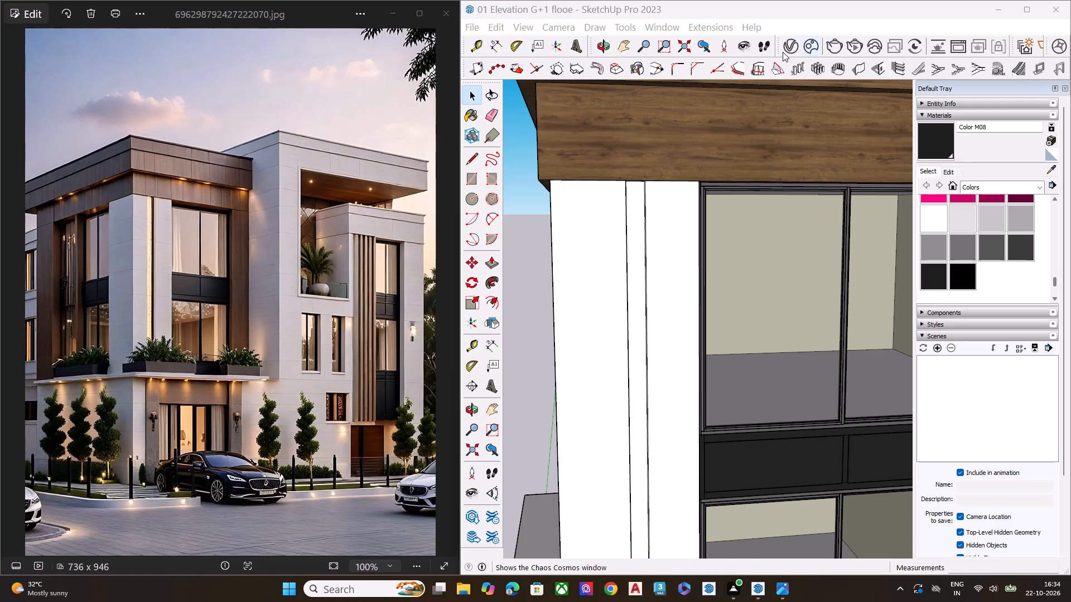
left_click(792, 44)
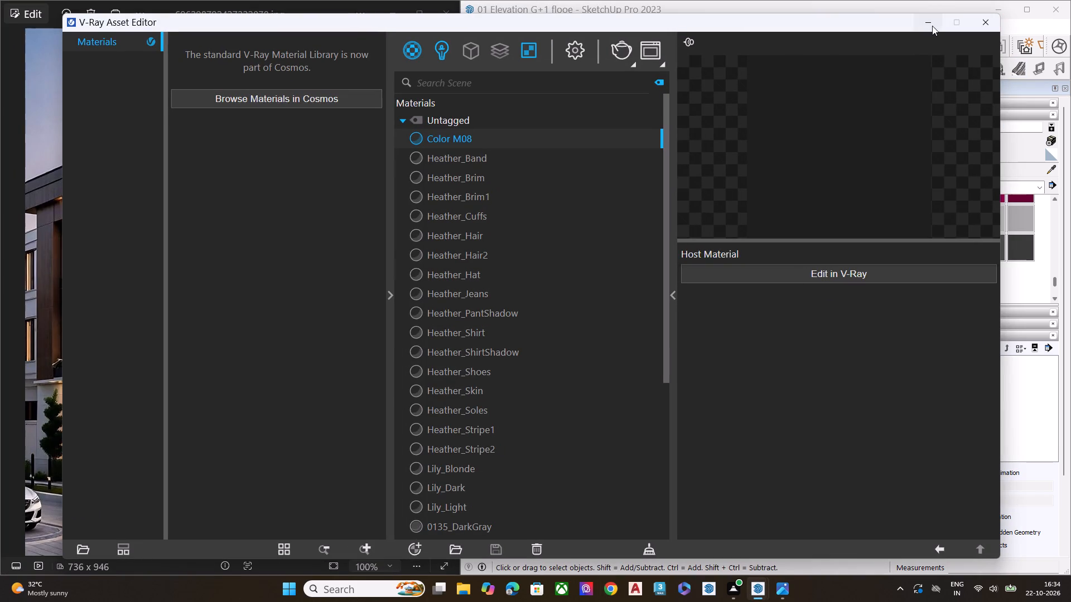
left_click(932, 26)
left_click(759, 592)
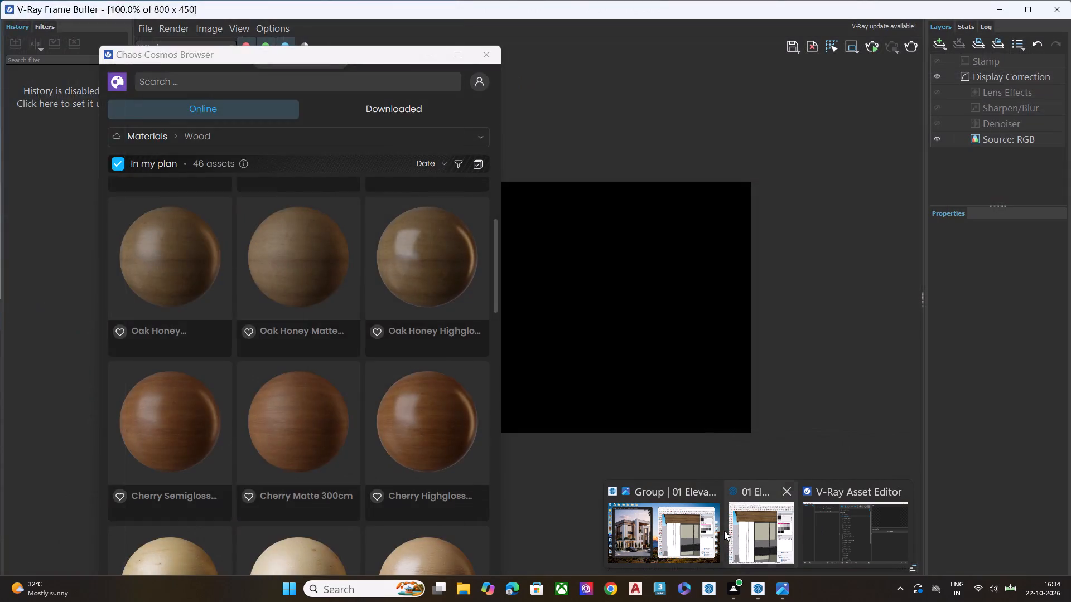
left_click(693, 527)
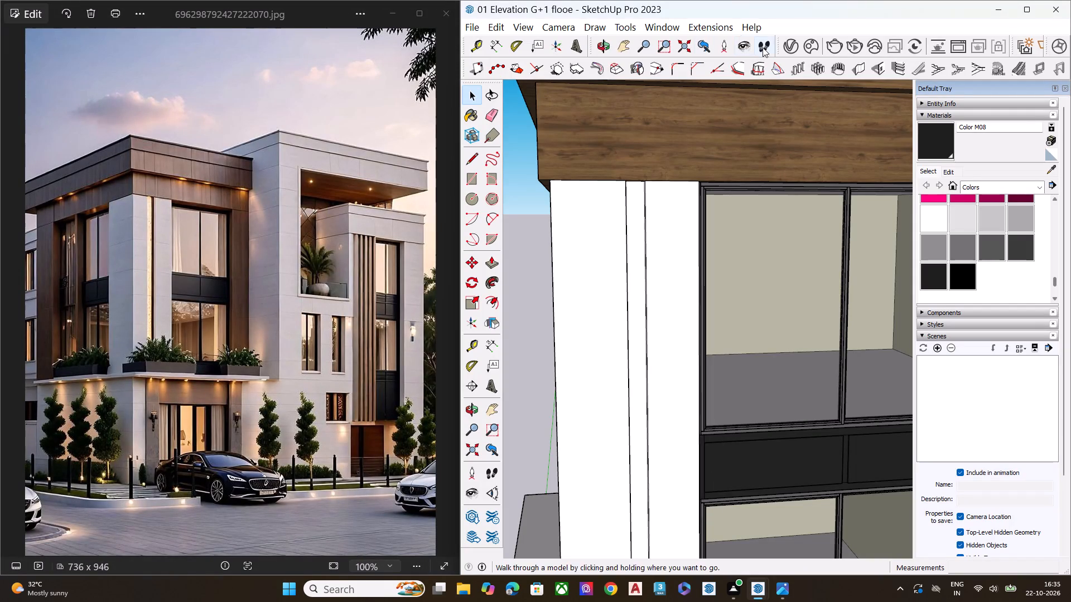
Open the V-Ray Asset Editor and bring up the online Tiles materials category in Chaos Cosmos.
left_click(785, 45)
left_click(268, 95)
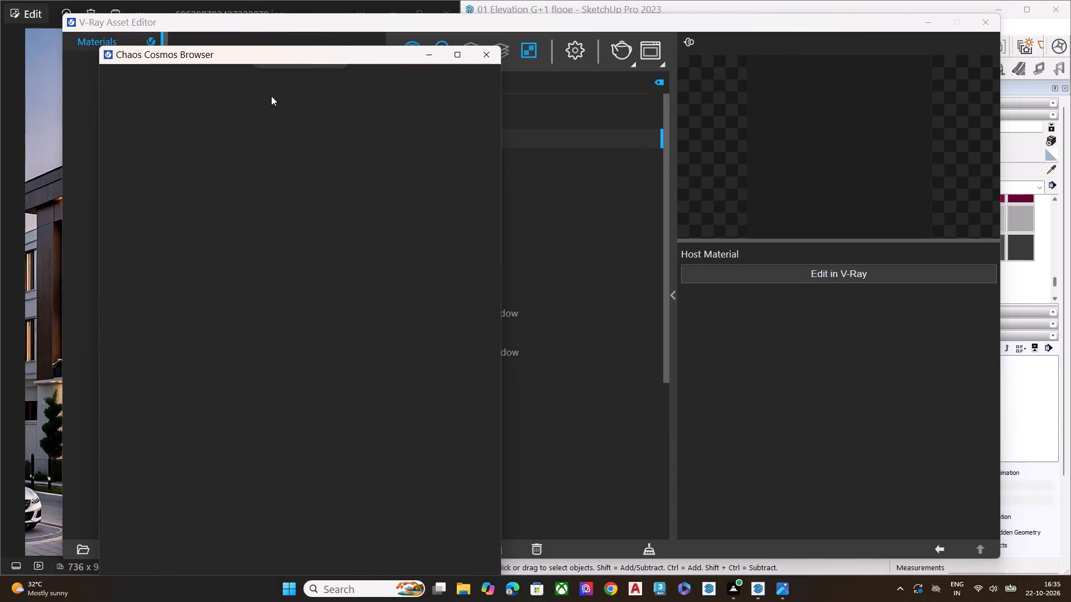
left_click(476, 57)
left_click(319, 93)
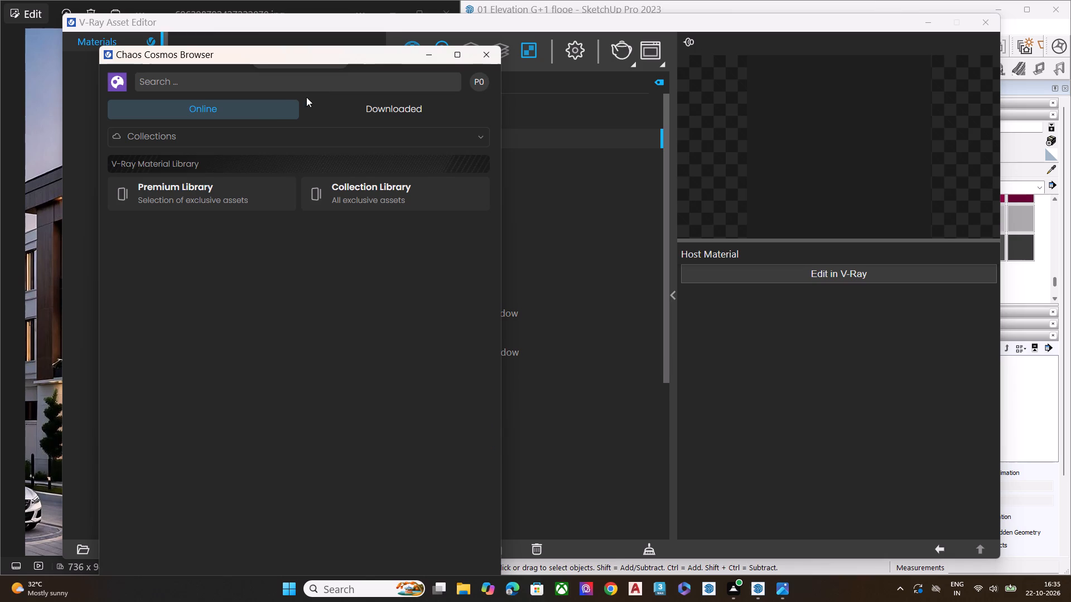
left_click(271, 129)
left_click(219, 193)
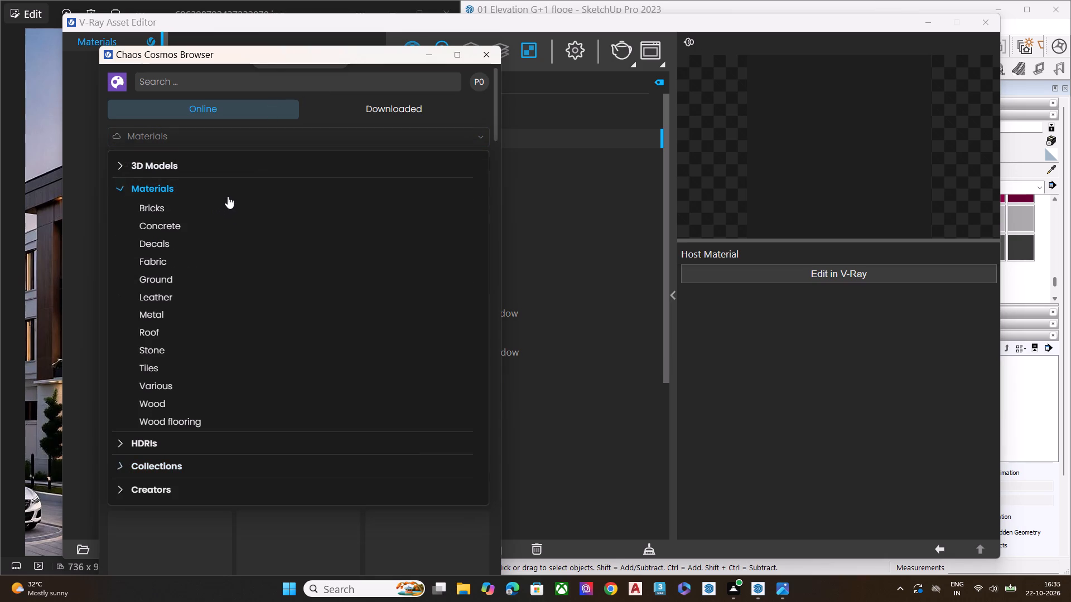
left_click(199, 372)
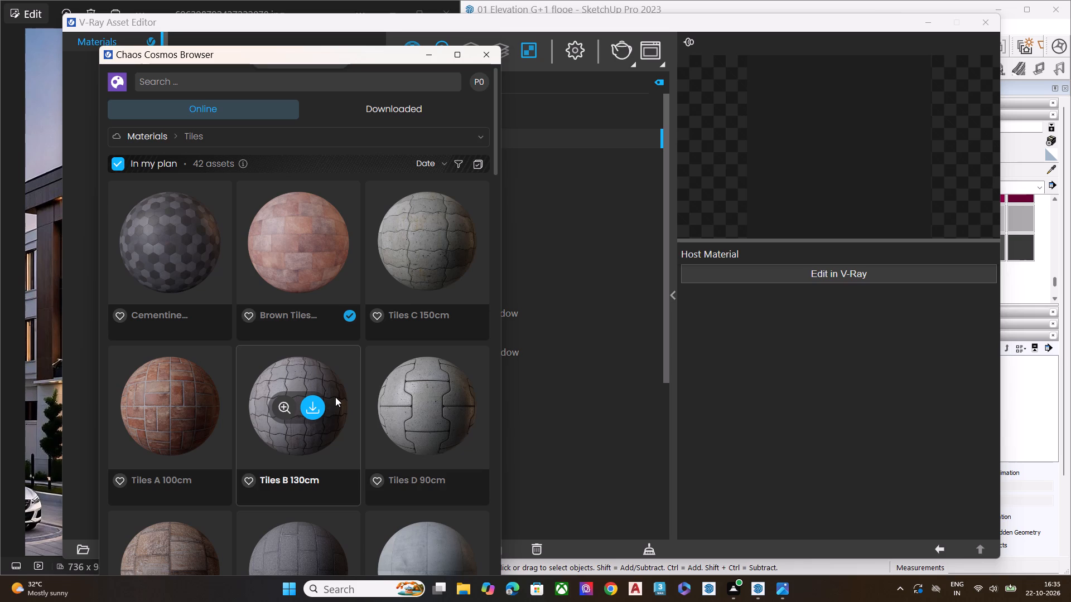
Browse the Tiles materials in Chaos Cosmos for a light tile finish that suits the white walls.
scroll(337, 336, "down", 5)
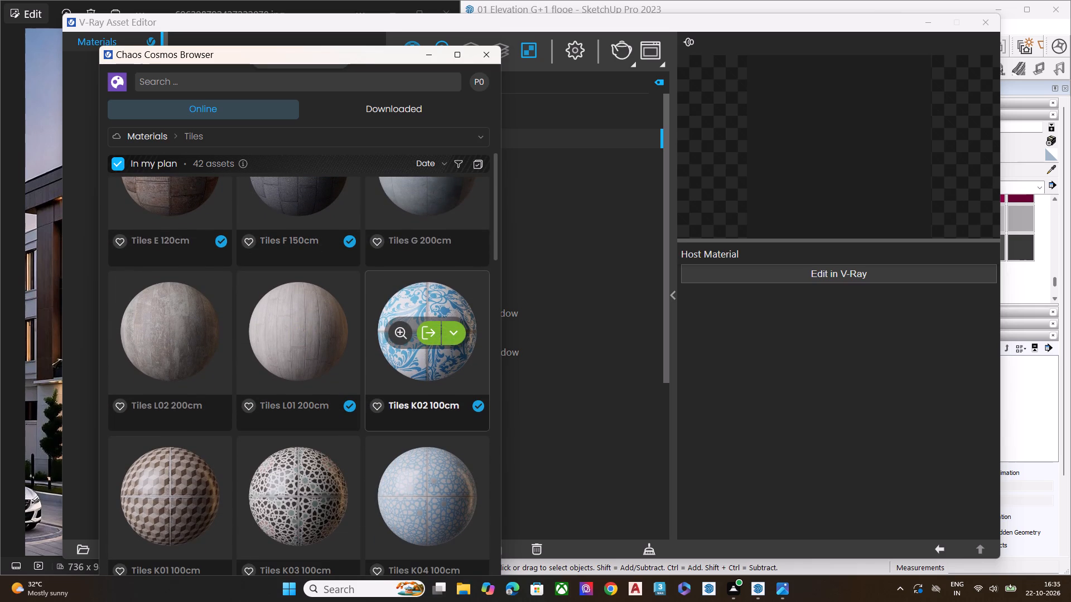
scroll(258, 371, "down", 2)
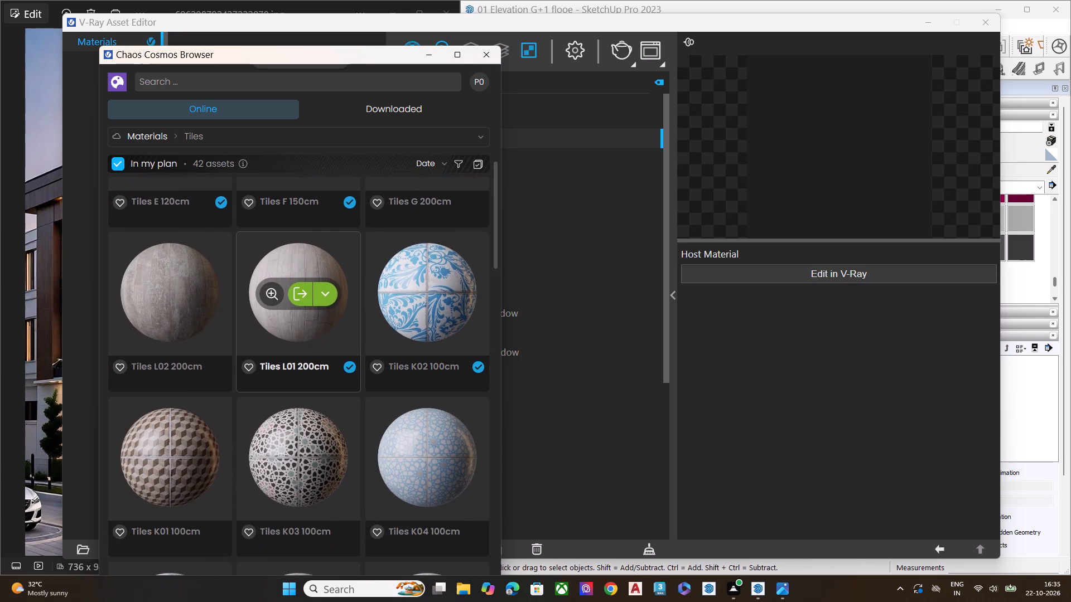
scroll(254, 376, "down", 2)
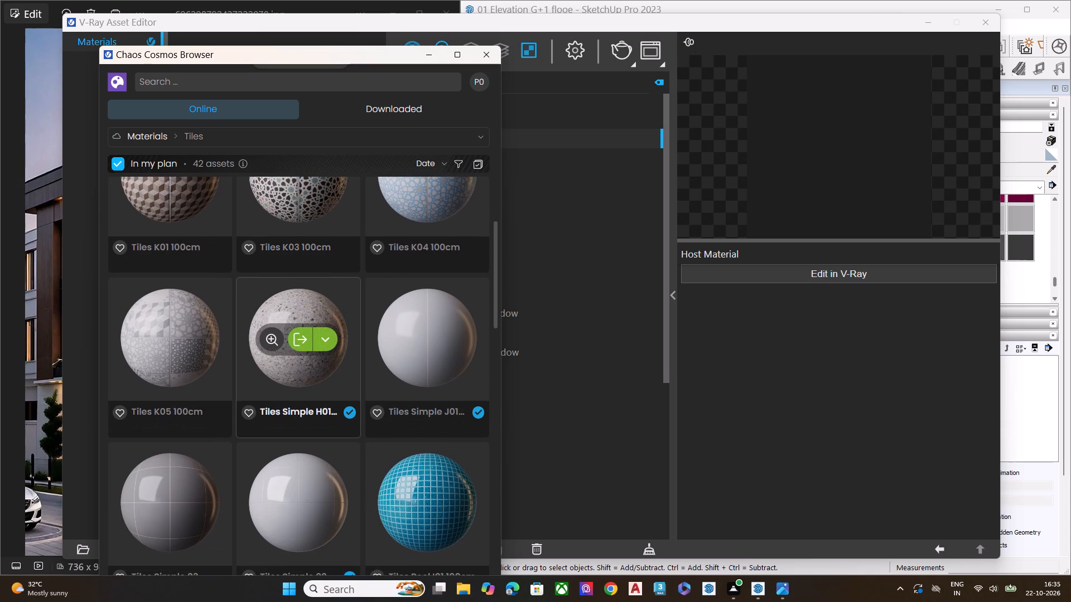
scroll(263, 454, "down", 6)
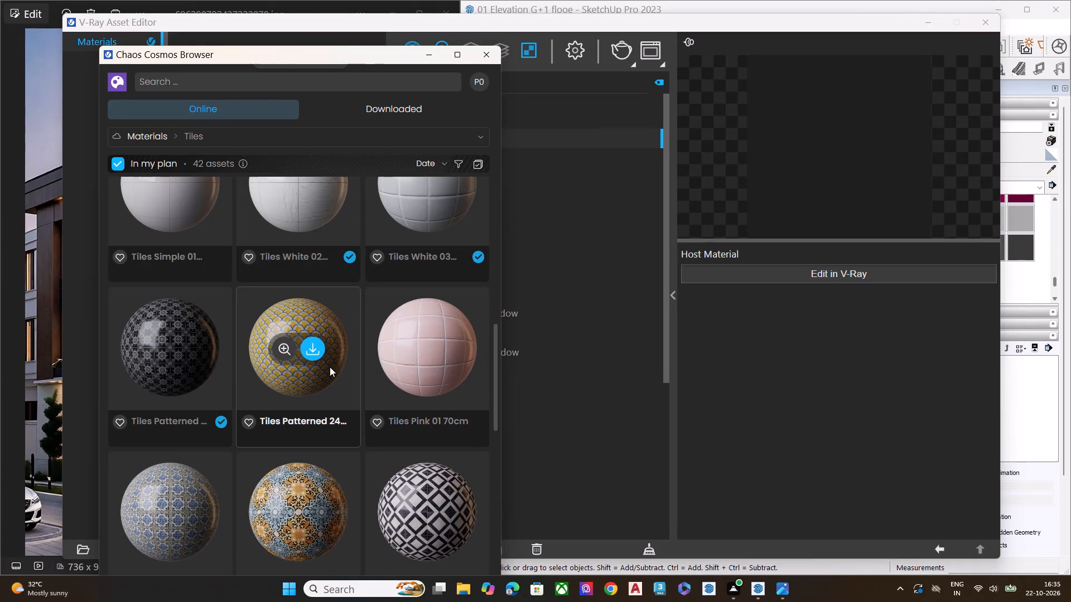
scroll(325, 421, "down", 3)
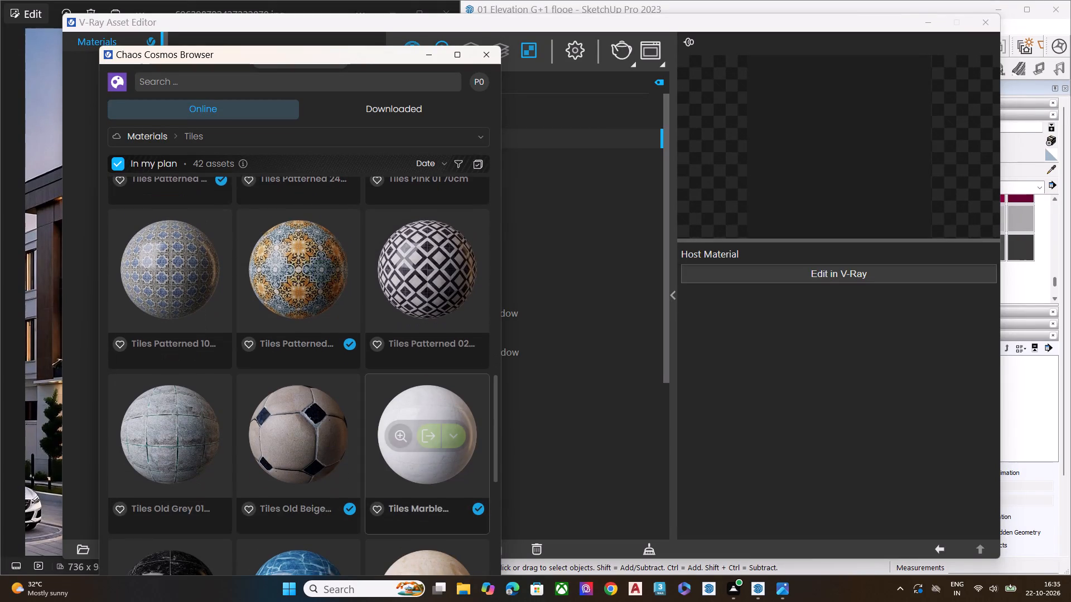
scroll(409, 382, "down", 6)
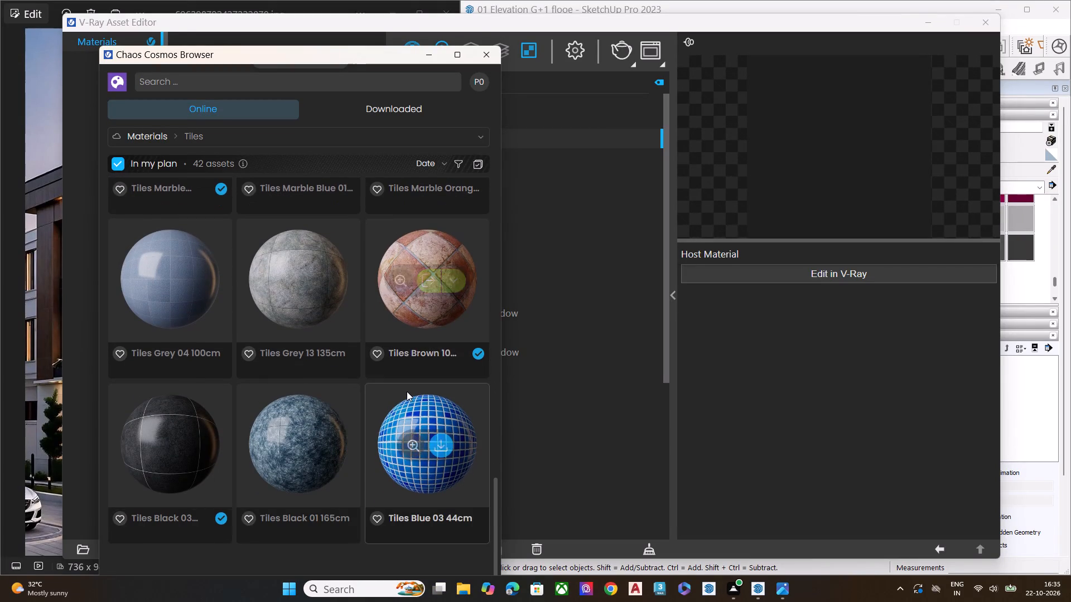
scroll(407, 392, "down", 4)
scroll(330, 393, "down", 1)
scroll(327, 395, "up", 10)
scroll(330, 390, "down", 2)
scroll(330, 390, "up", 1)
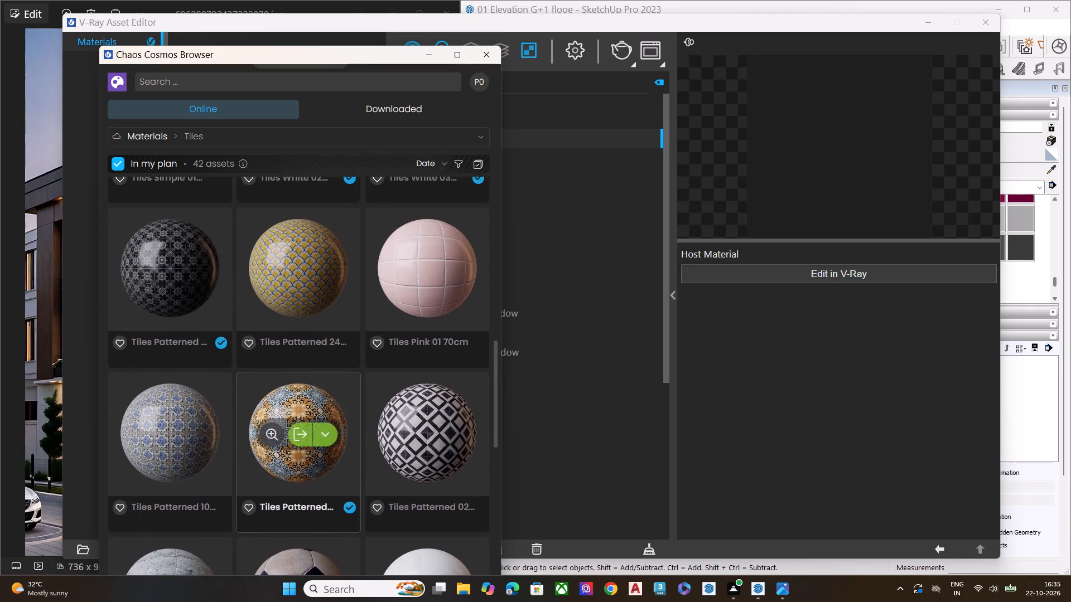
scroll(330, 390, "up", 8)
scroll(330, 390, "down", 1)
scroll(330, 390, "up", 5)
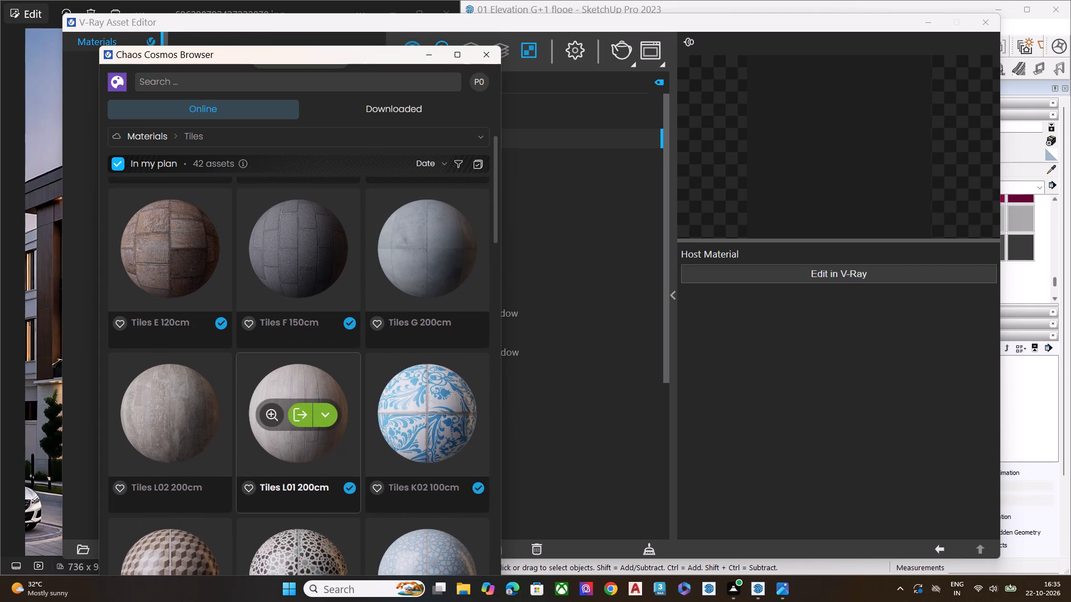
Switch the Cosmos materials category to Stone and examine its plaster, stucco and marble finishes beside the model.
left_click(205, 135)
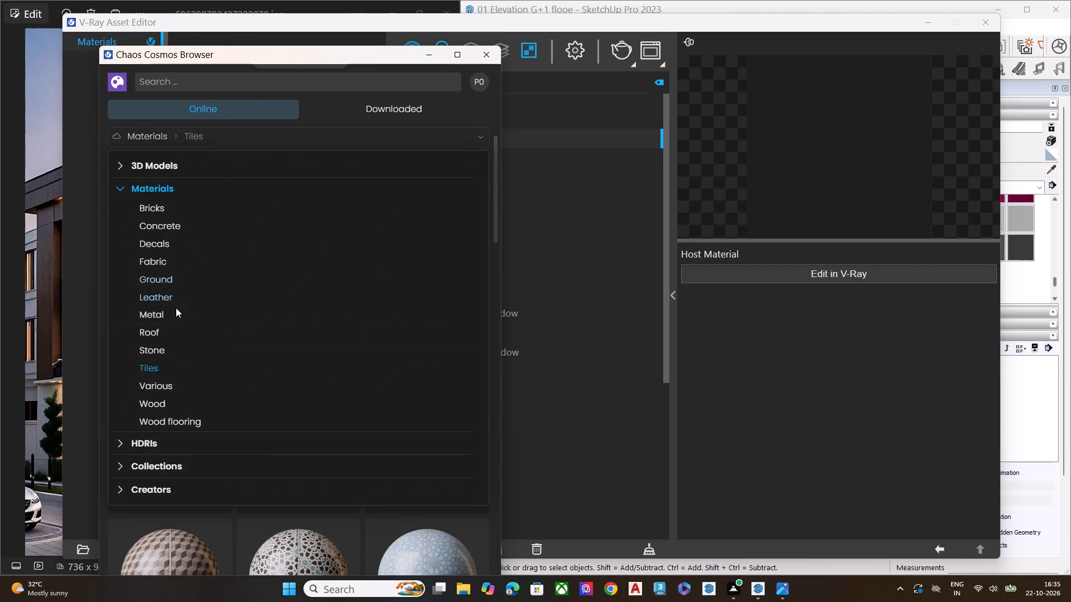
left_click(168, 350)
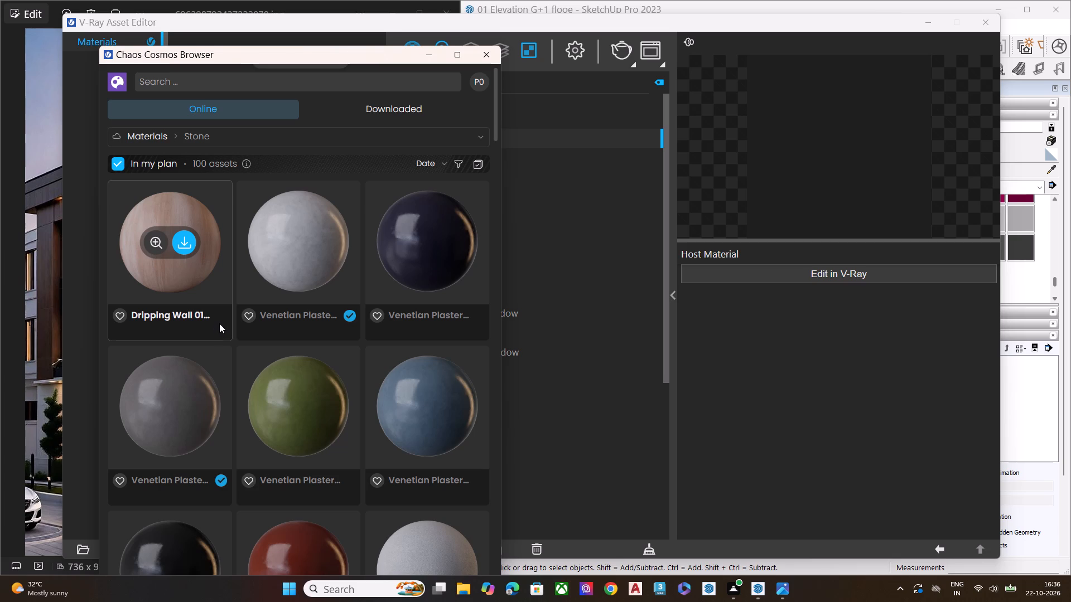
scroll(384, 305, "down", 4)
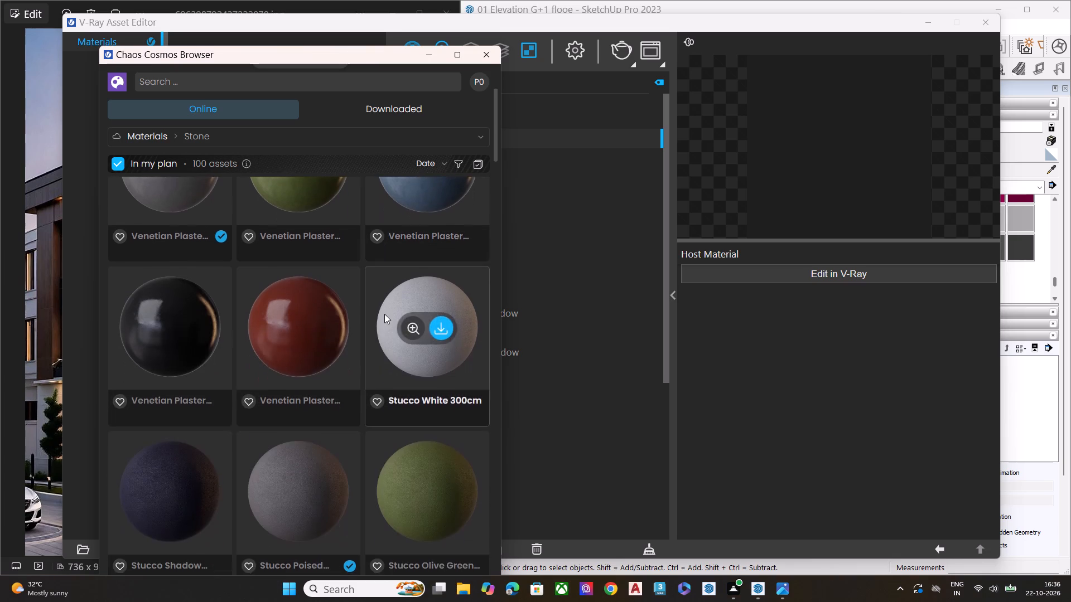
scroll(384, 314, "down", 6)
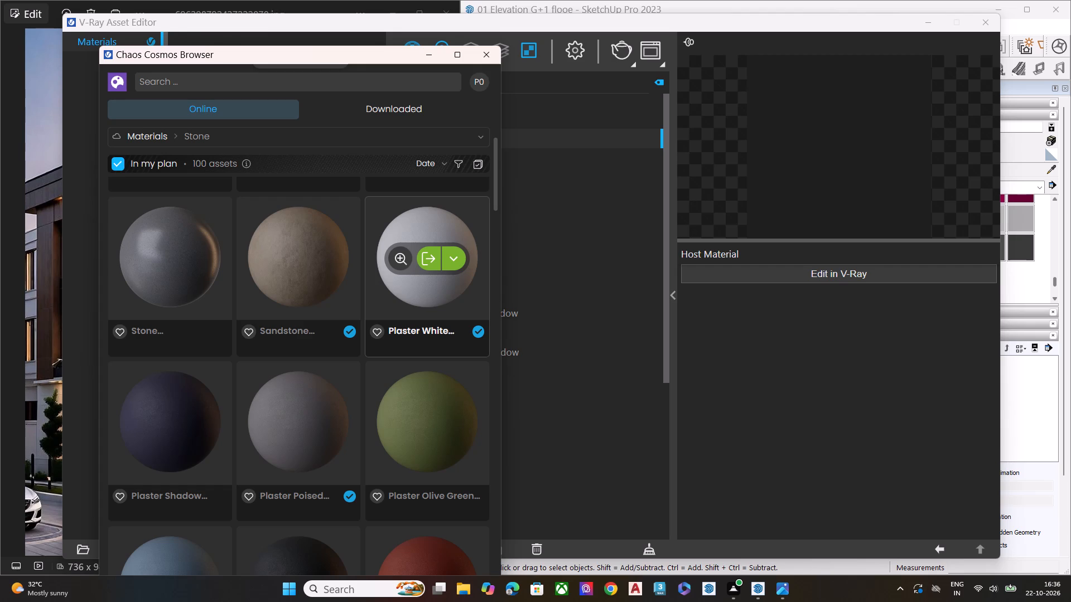
left_click_drag(607, 20, 607, 136)
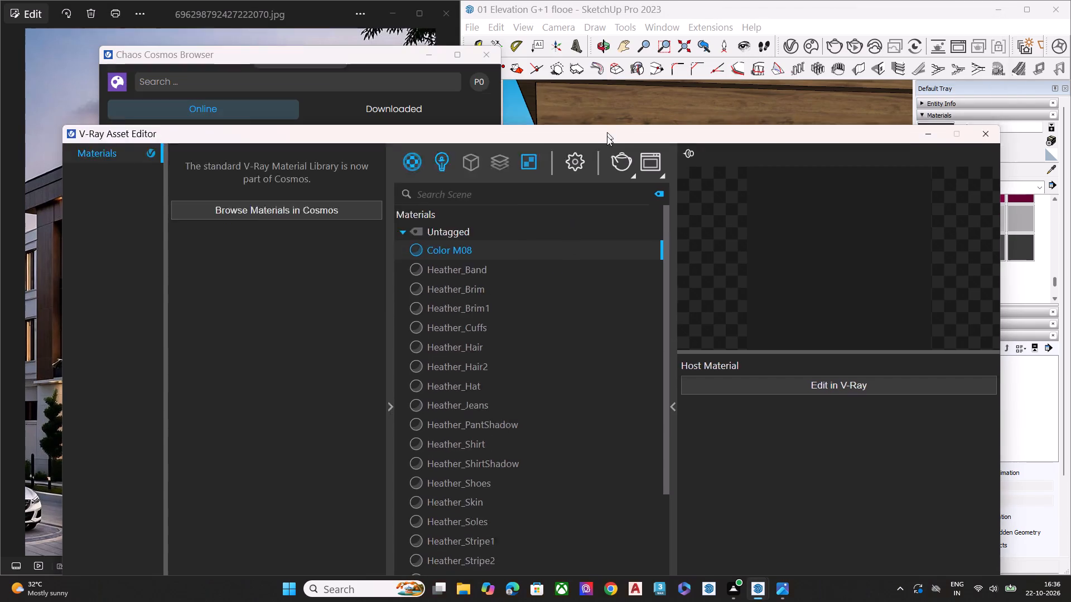
left_click_drag(607, 136, 634, 297)
left_click_drag(325, 58, 305, 415)
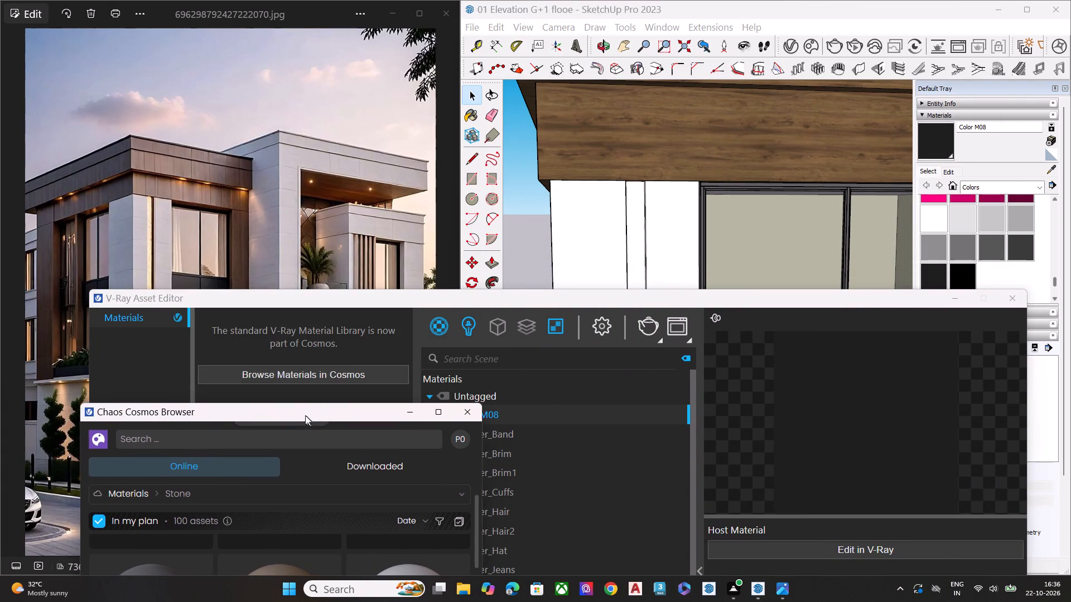
left_click_drag(305, 415, 282, 30)
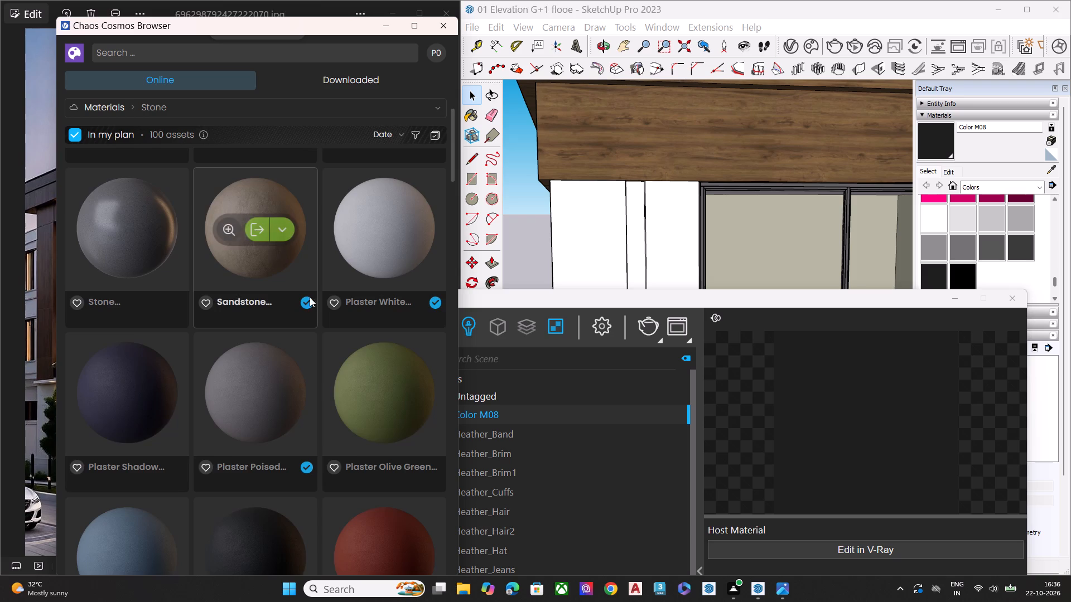
scroll(310, 297, "down", 1)
scroll(310, 297, "up", 1)
scroll(310, 297, "down", 7)
scroll(308, 304, "up", 2)
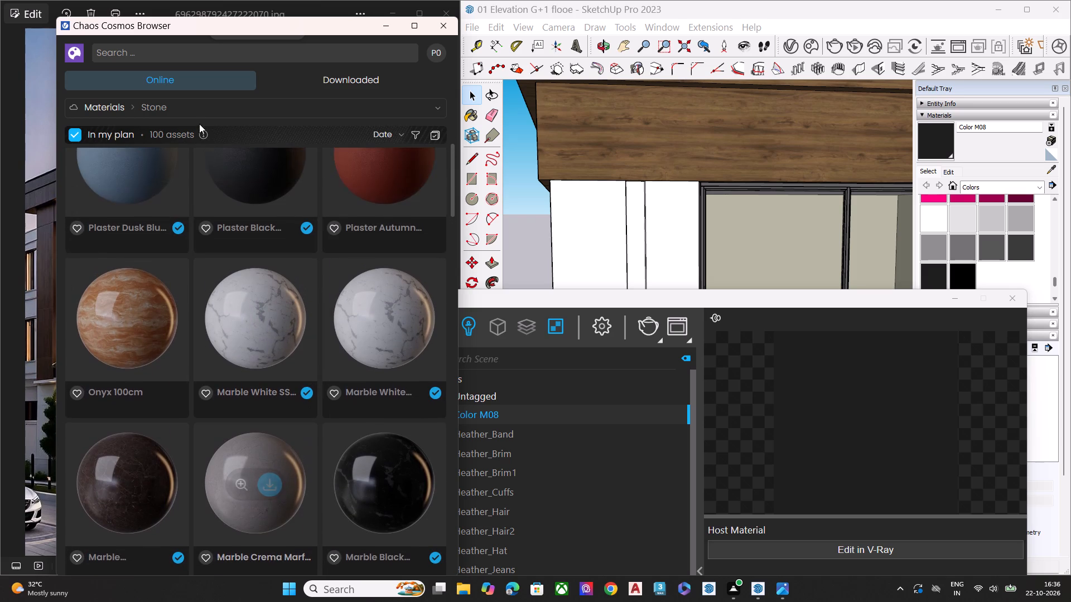
Return to the Tiles category, examine its materials again for a wall finish, and close the Cosmos browser.
left_click(205, 108)
left_click(132, 341)
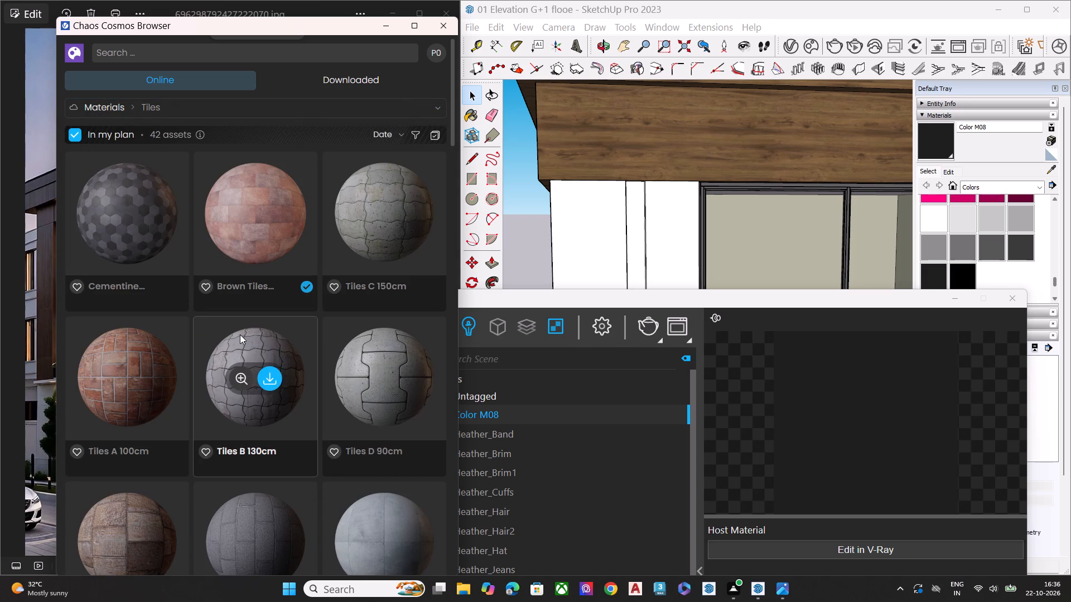
scroll(204, 338, "down", 2)
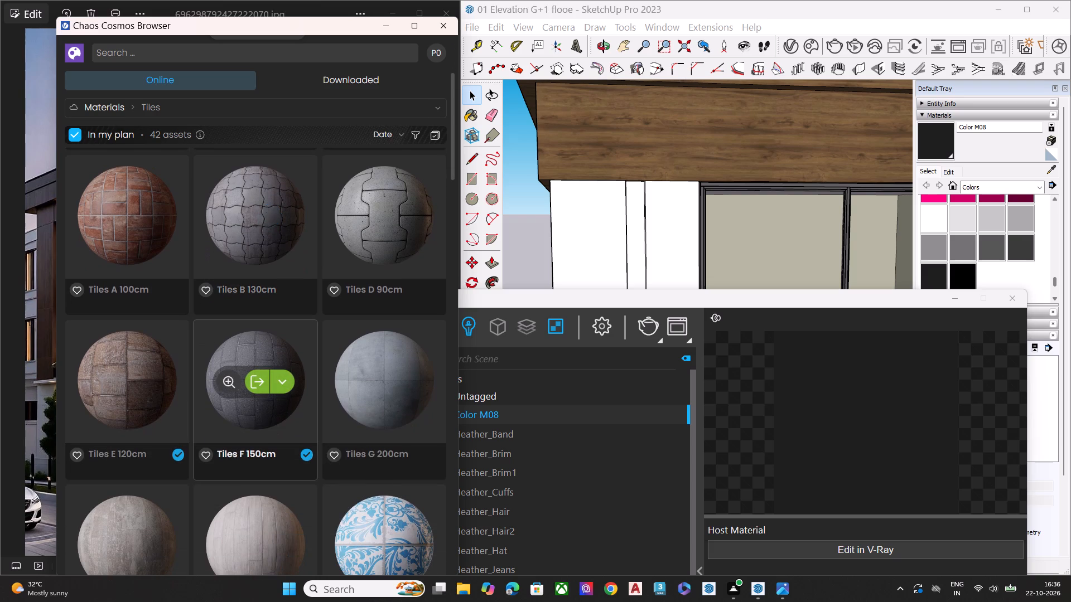
scroll(295, 322, "down", 8)
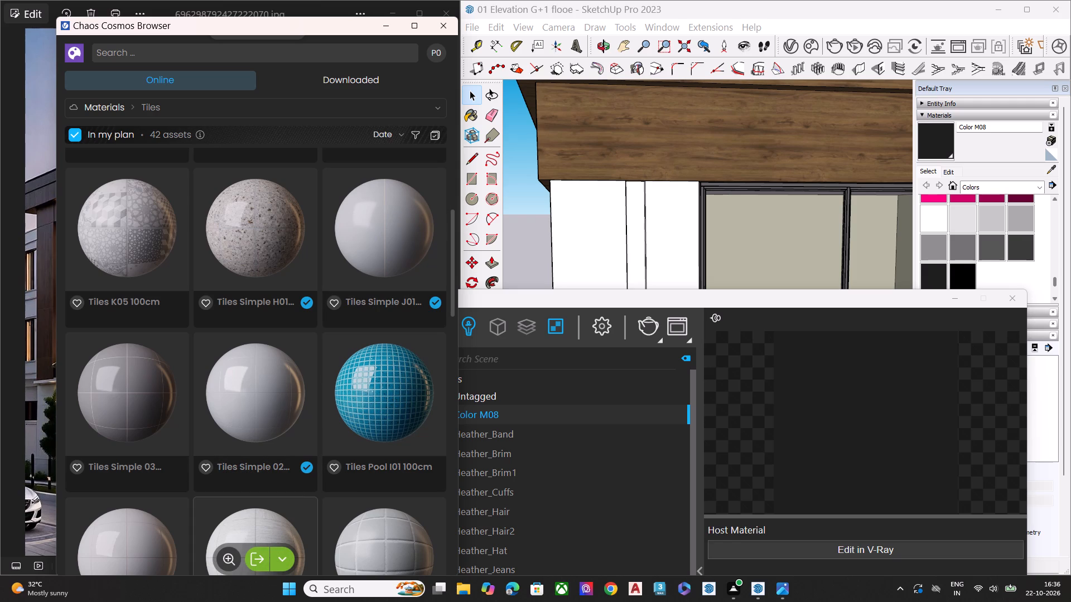
scroll(269, 487, "down", 3)
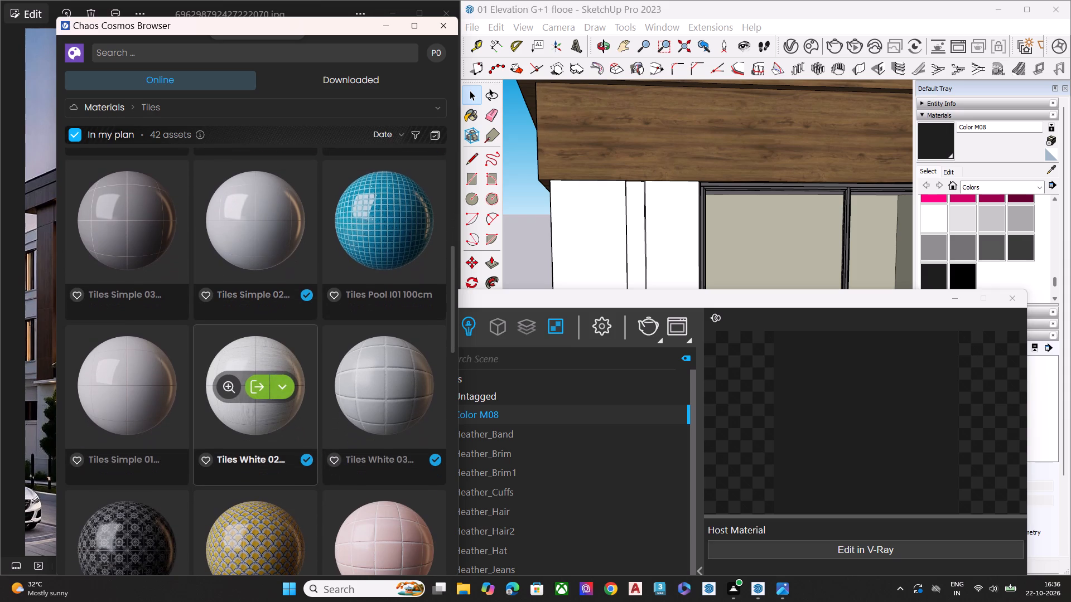
scroll(271, 506, "down", 4)
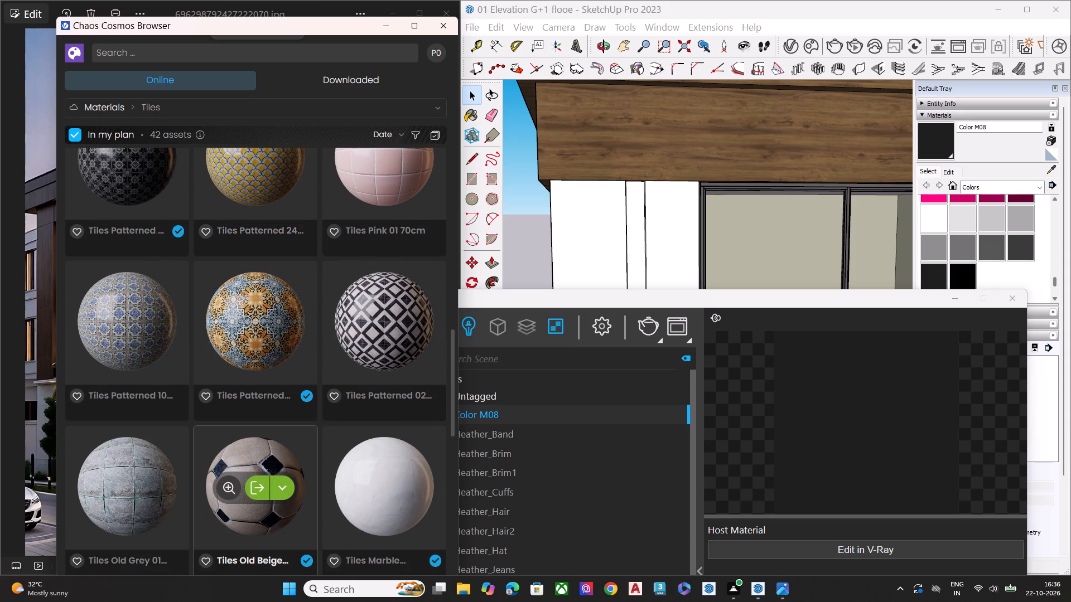
scroll(278, 502, "down", 2)
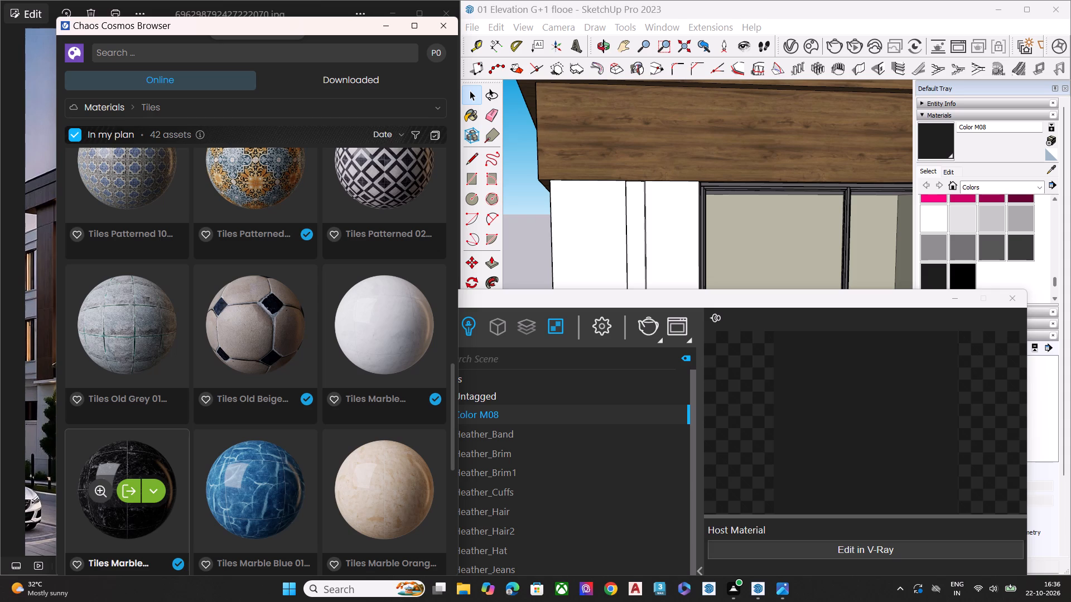
scroll(221, 419, "down", 5)
scroll(288, 443, "down", 1)
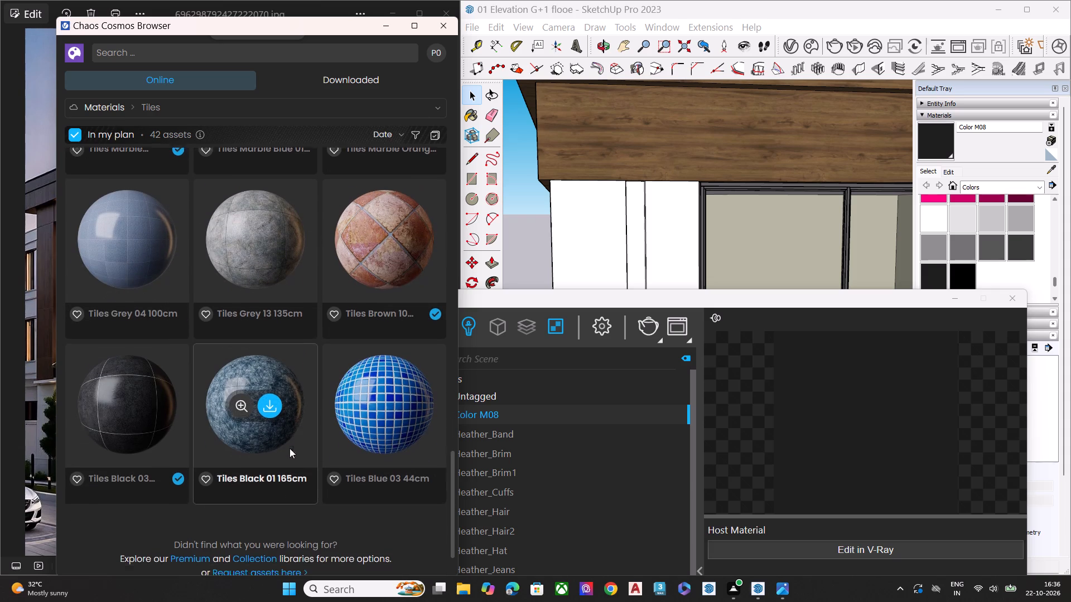
scroll(290, 448, "down", 2)
scroll(254, 291, "up", 13)
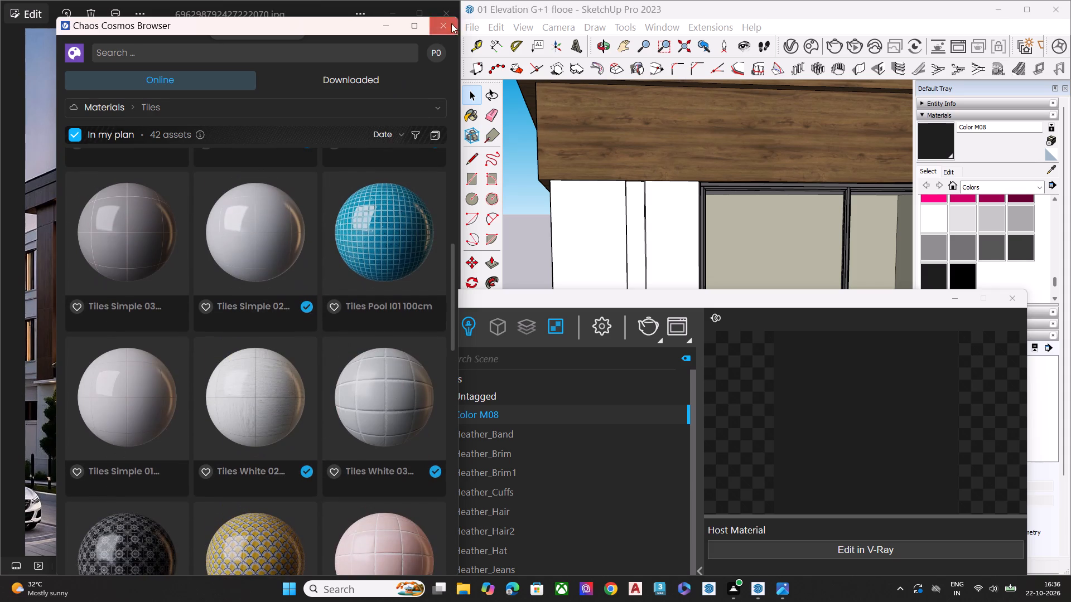
left_click(443, 29)
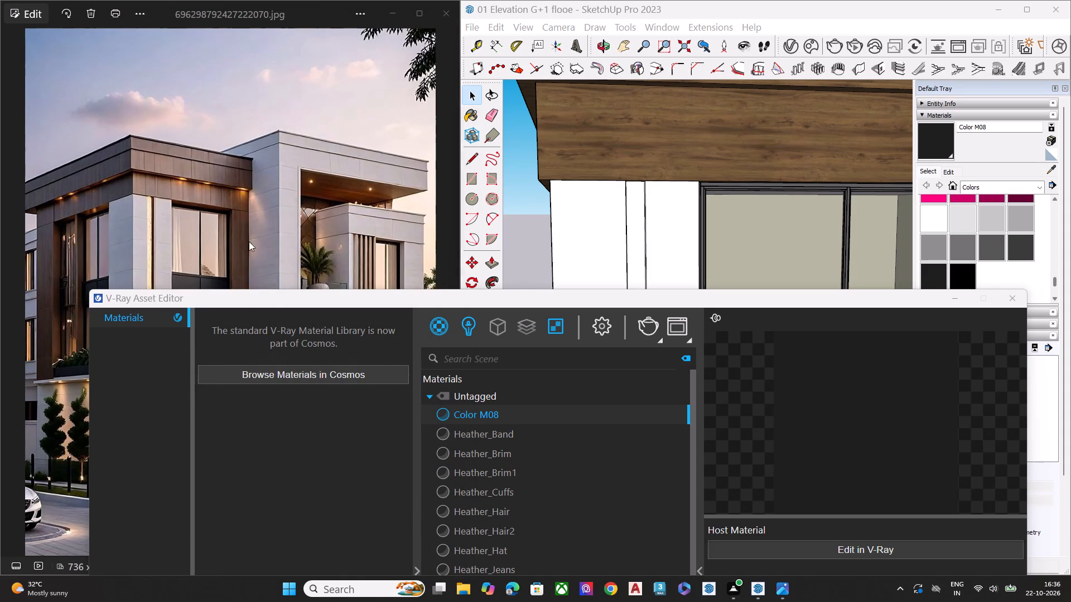
Make the Color M08 host material editable in V-Ray from the Asset Editor.
left_click_drag(534, 300, 426, 270)
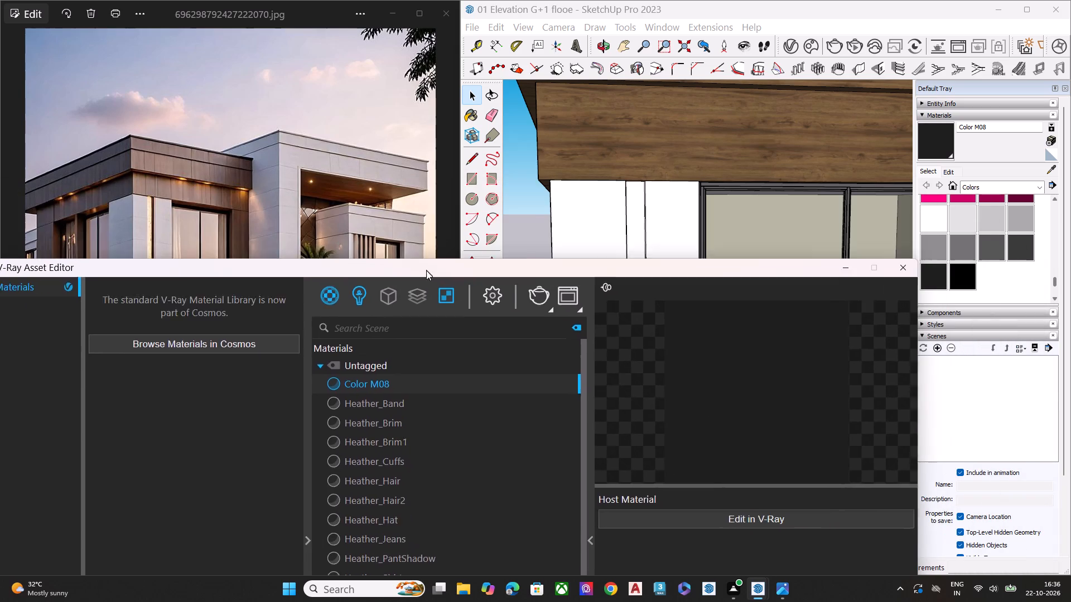
left_click_drag(426, 270, 495, 519)
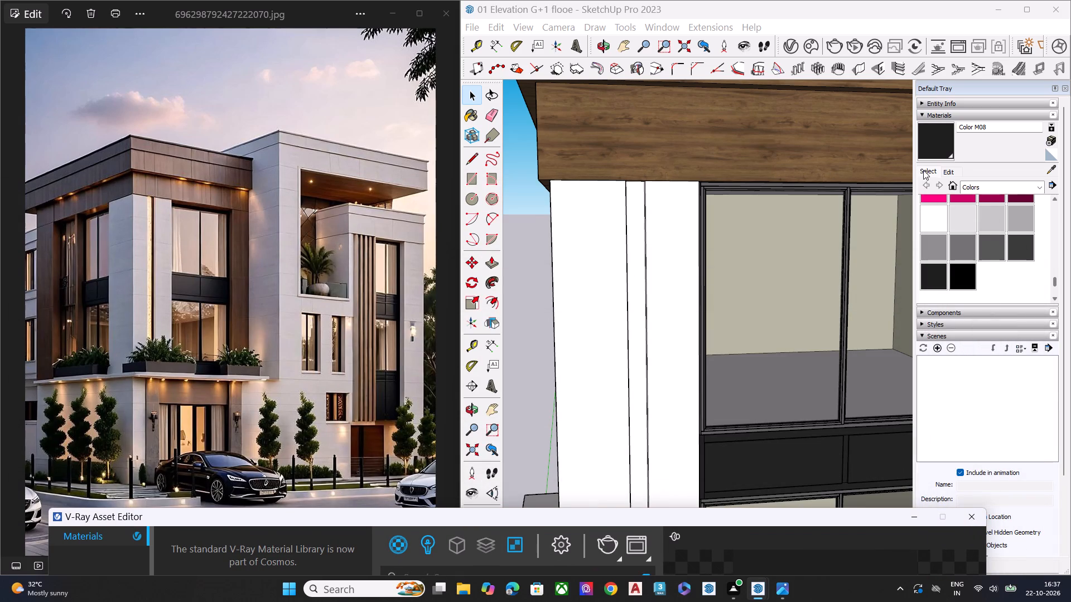
left_click(923, 171)
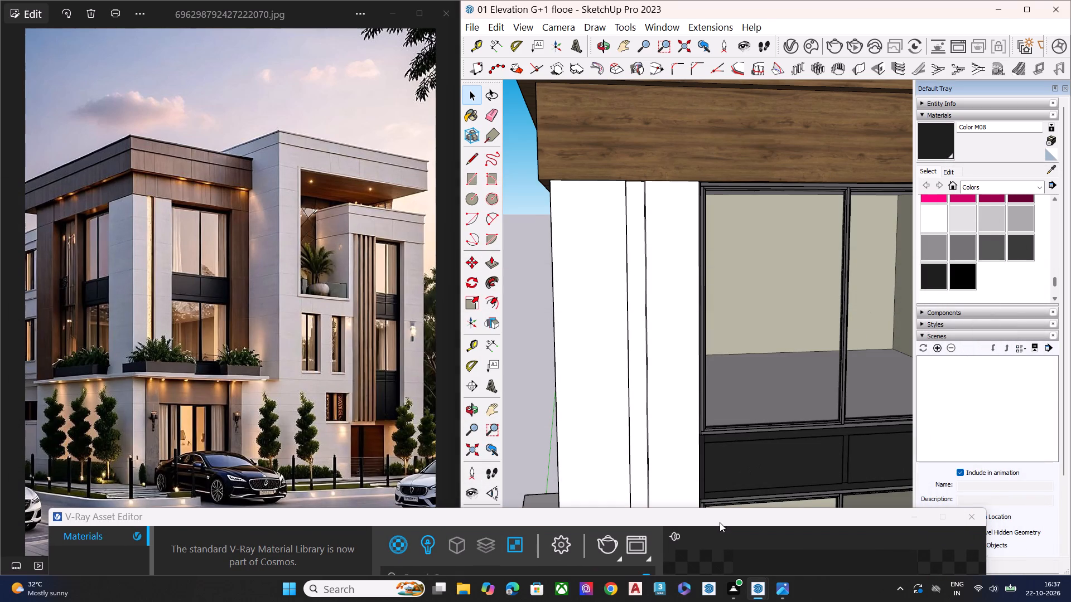
left_click_drag(719, 520, 740, 17)
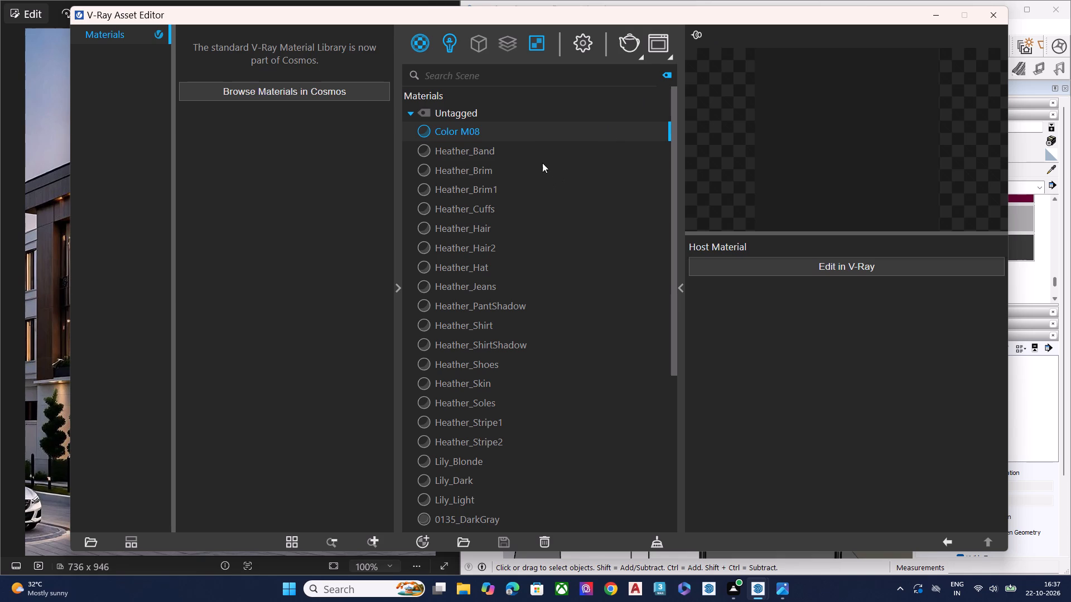
left_click(540, 138)
right_click(540, 138)
left_click(529, 136)
left_click(745, 268)
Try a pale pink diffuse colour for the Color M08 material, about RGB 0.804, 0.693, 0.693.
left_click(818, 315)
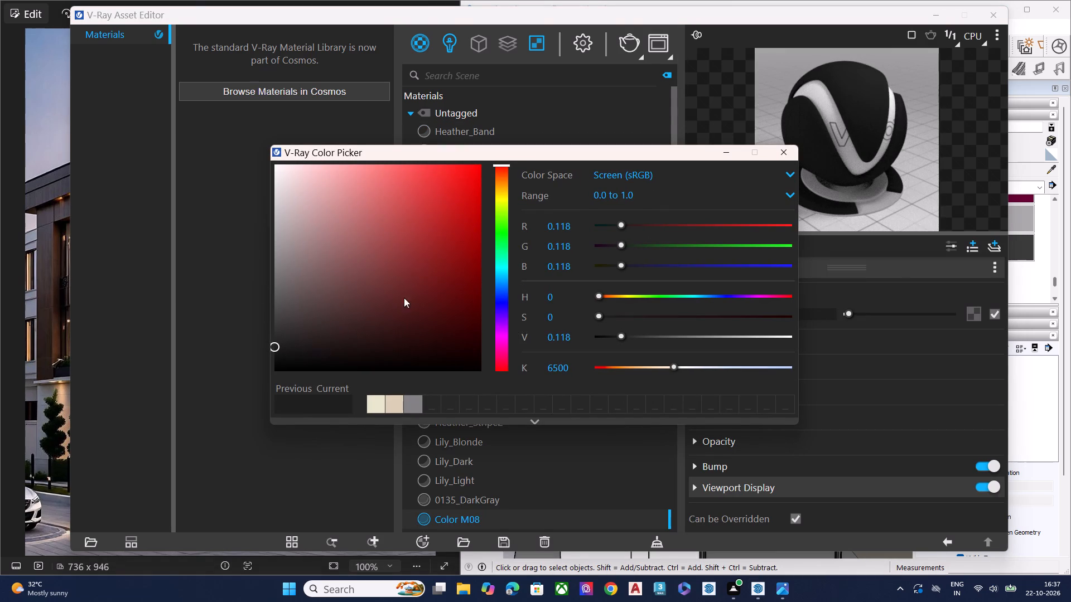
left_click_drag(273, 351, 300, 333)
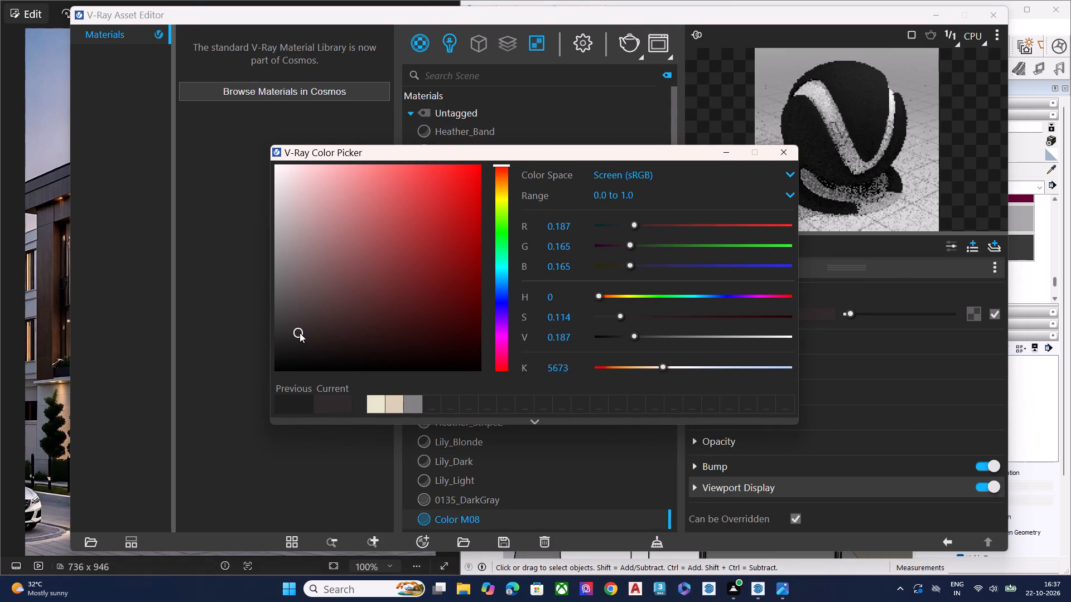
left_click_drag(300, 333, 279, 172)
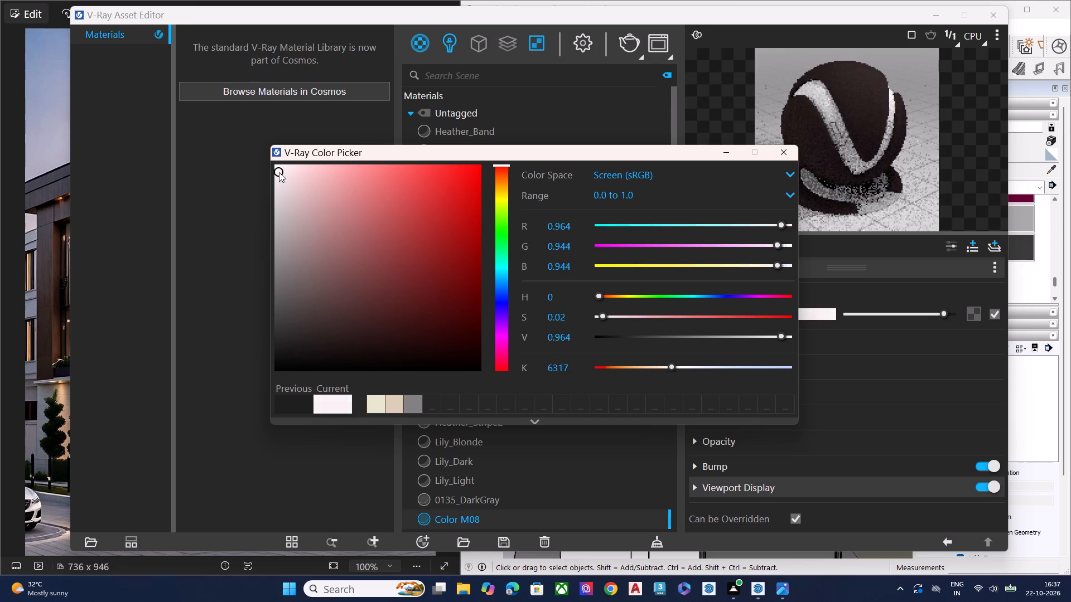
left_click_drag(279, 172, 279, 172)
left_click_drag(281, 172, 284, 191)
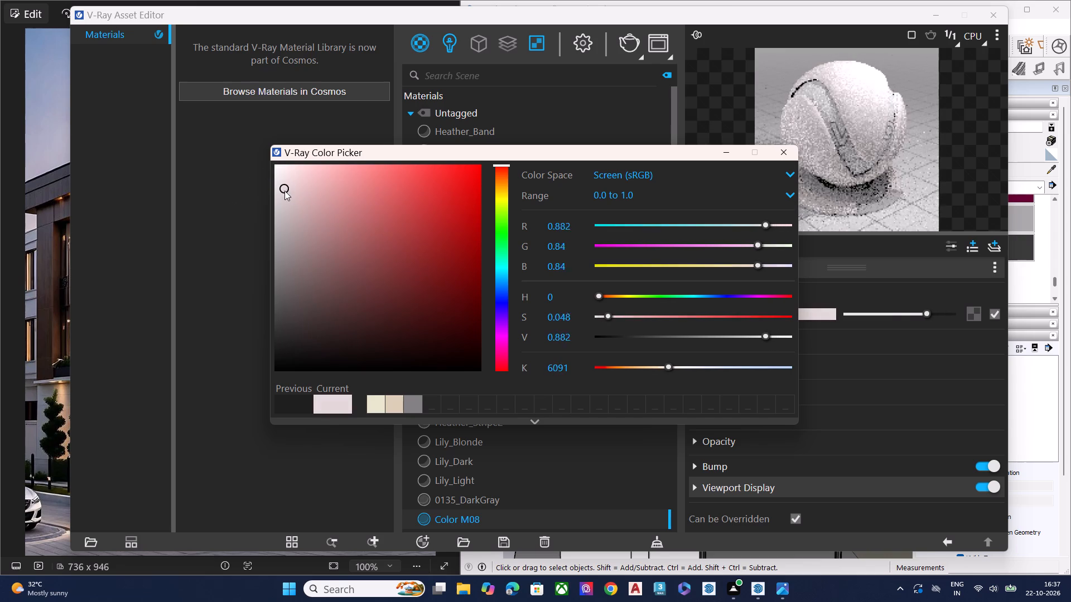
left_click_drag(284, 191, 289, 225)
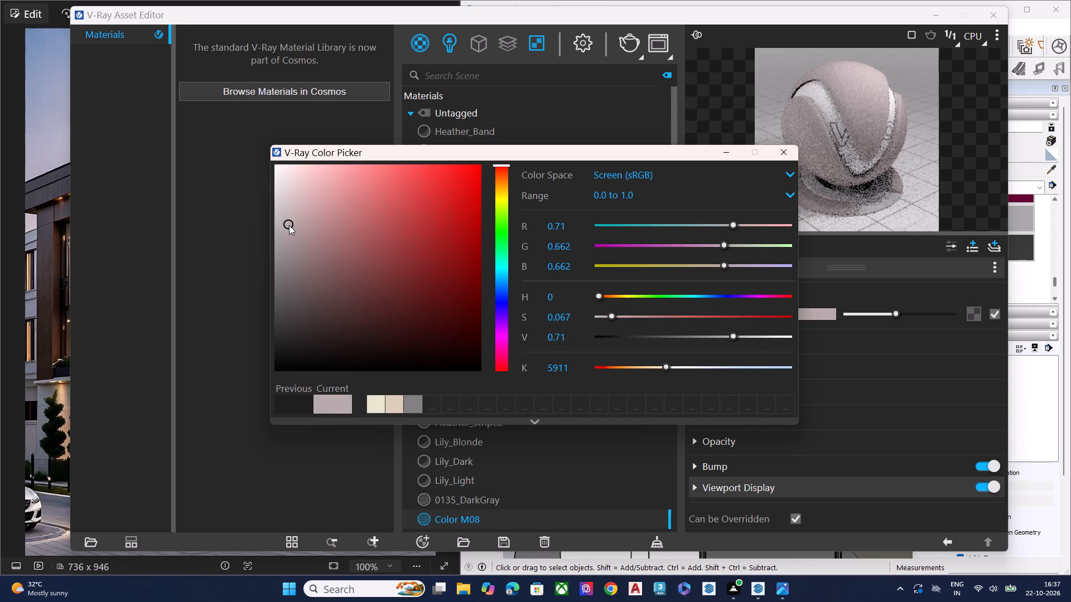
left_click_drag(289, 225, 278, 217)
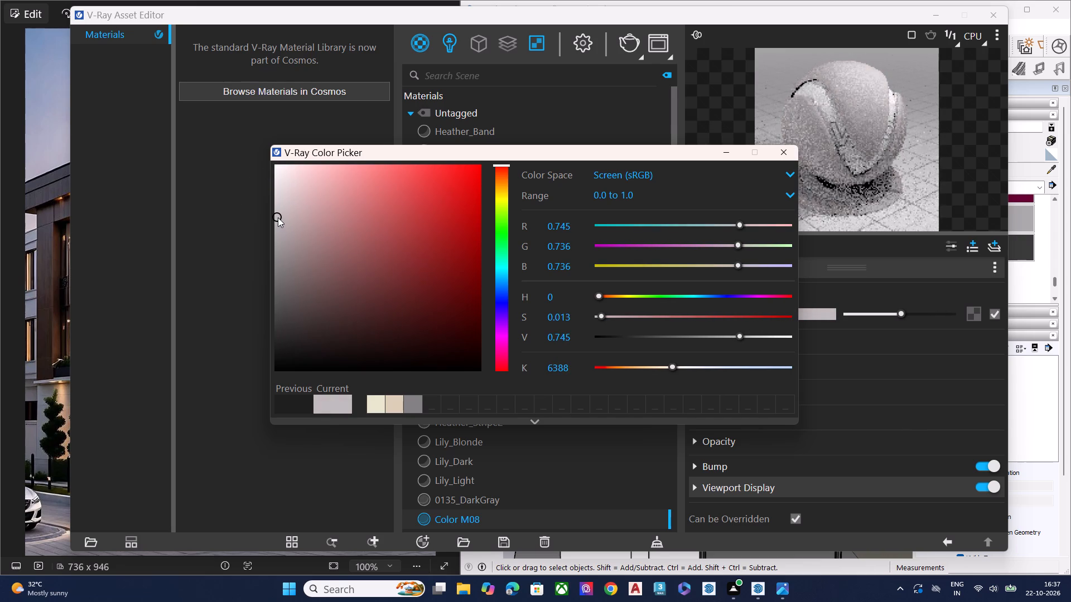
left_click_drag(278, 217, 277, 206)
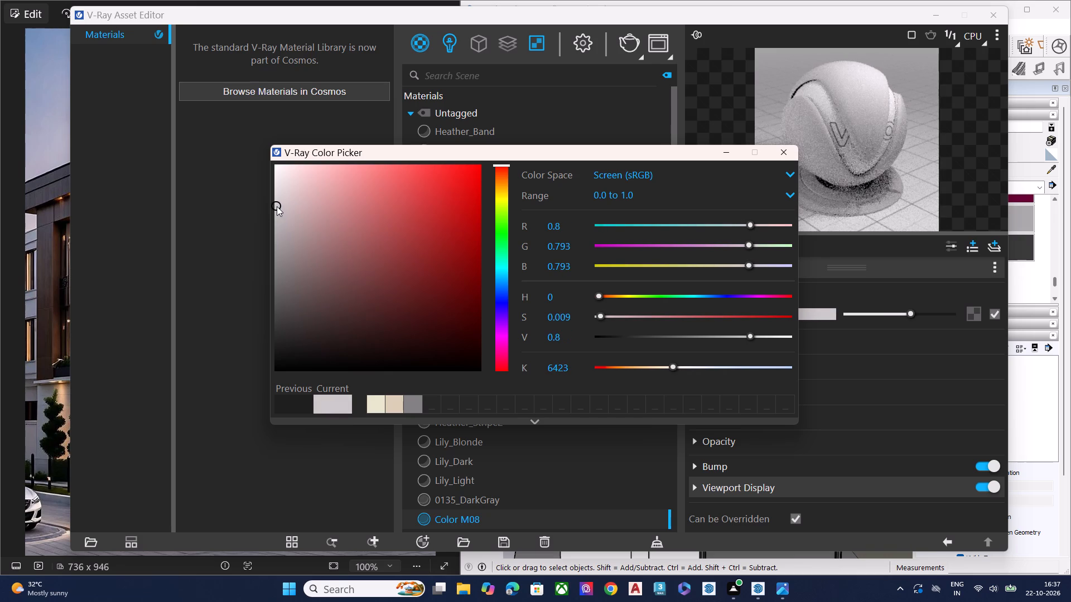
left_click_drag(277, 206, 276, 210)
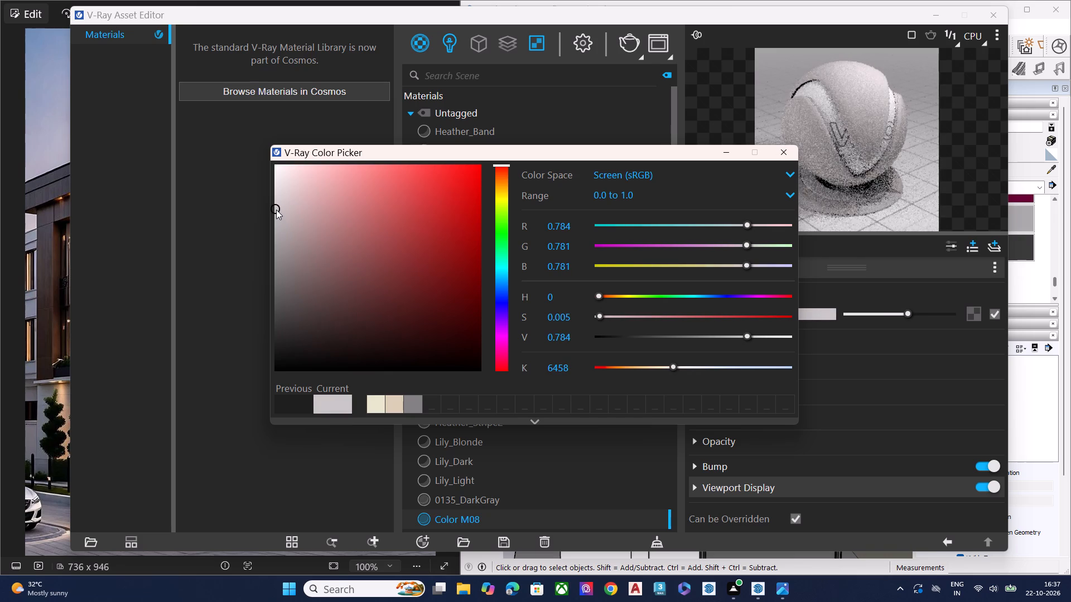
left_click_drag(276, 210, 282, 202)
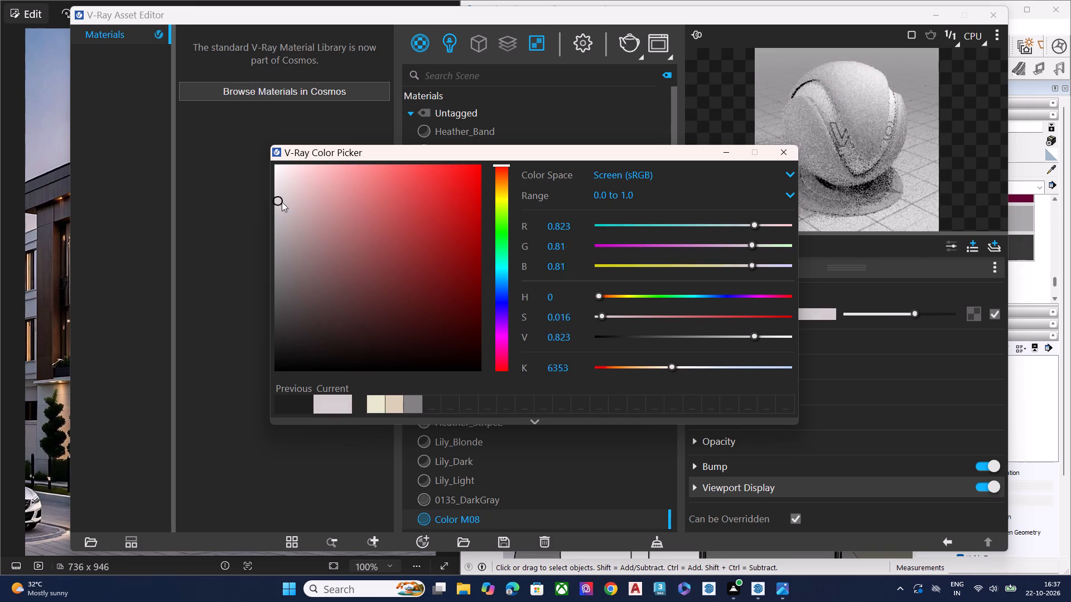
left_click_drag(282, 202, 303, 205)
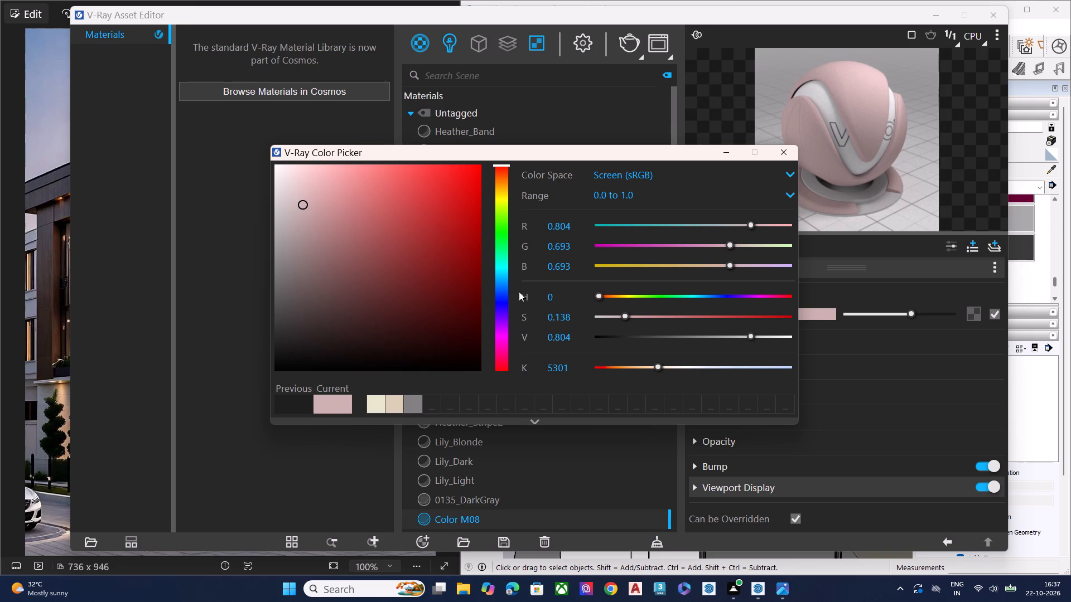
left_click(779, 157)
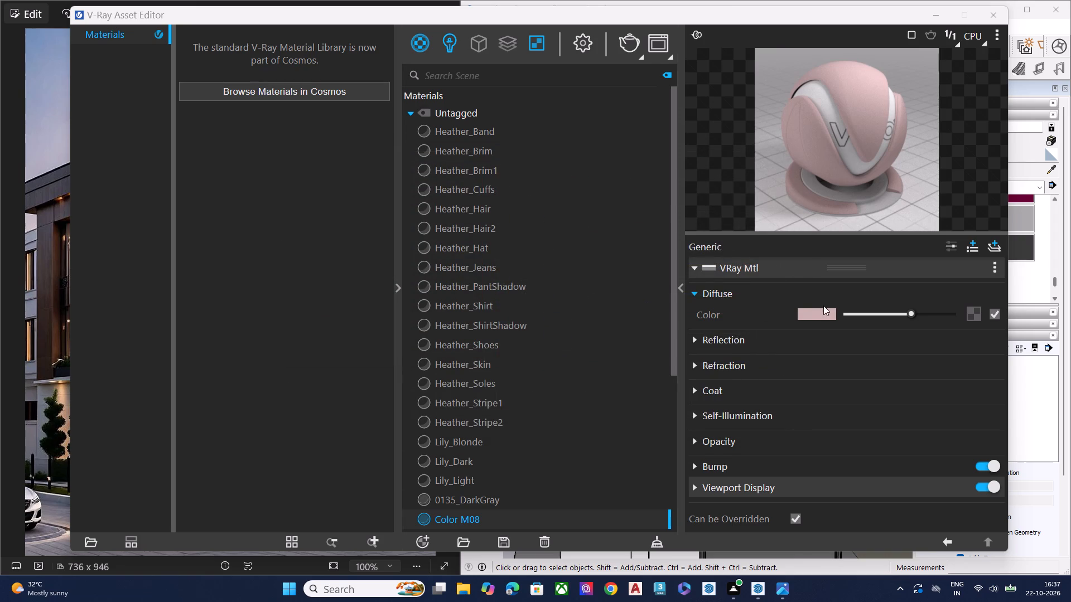
Shift the Color M08 diffuse colour to a very pale warm tint with a hue of about 0.122.
left_click(827, 313)
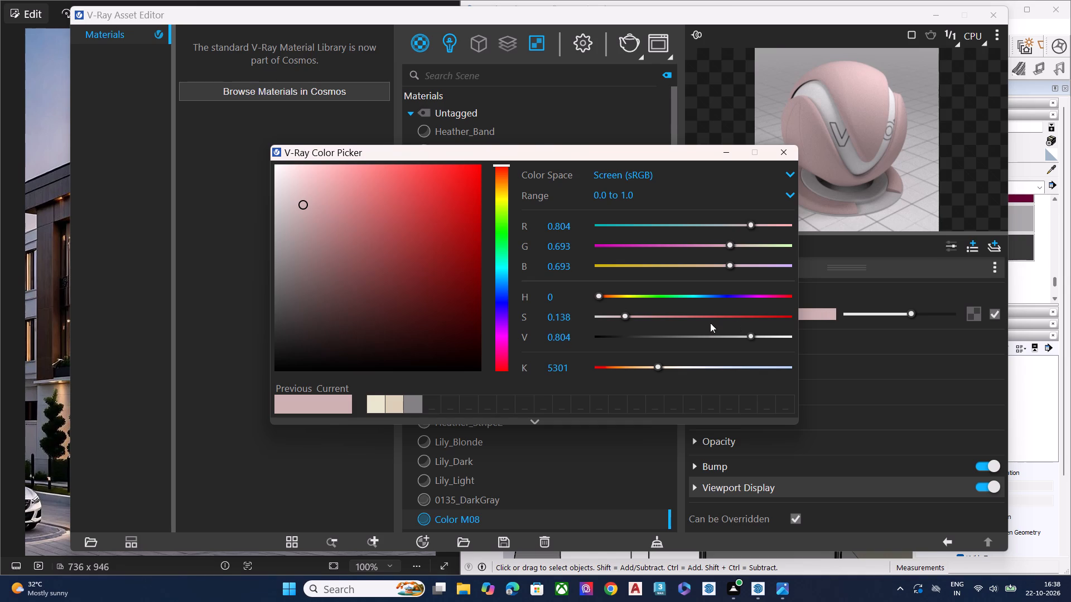
left_click_drag(306, 206, 288, 197)
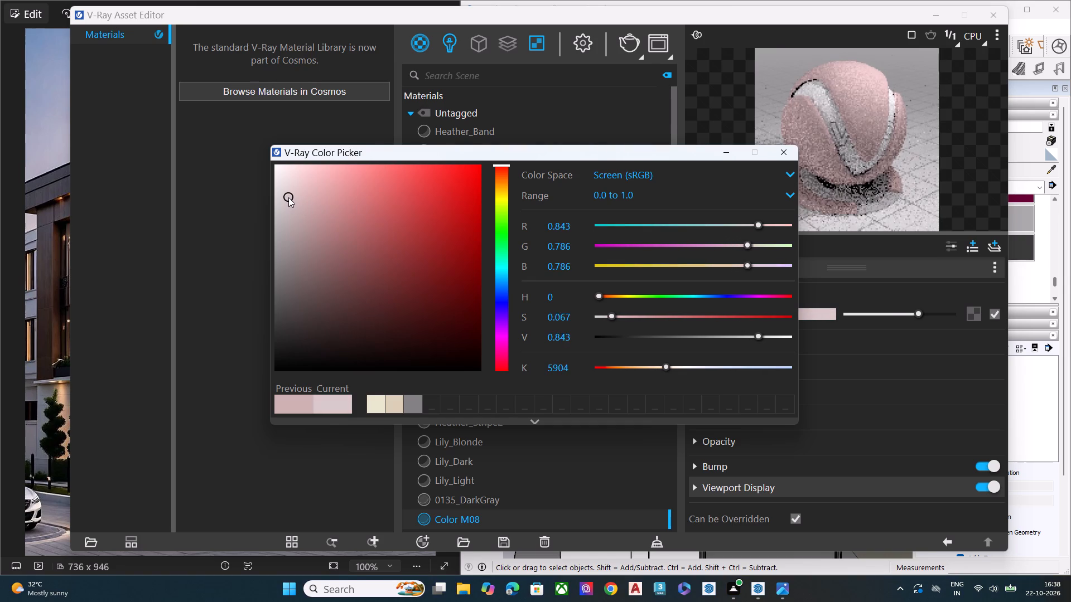
left_click_drag(288, 197, 282, 198)
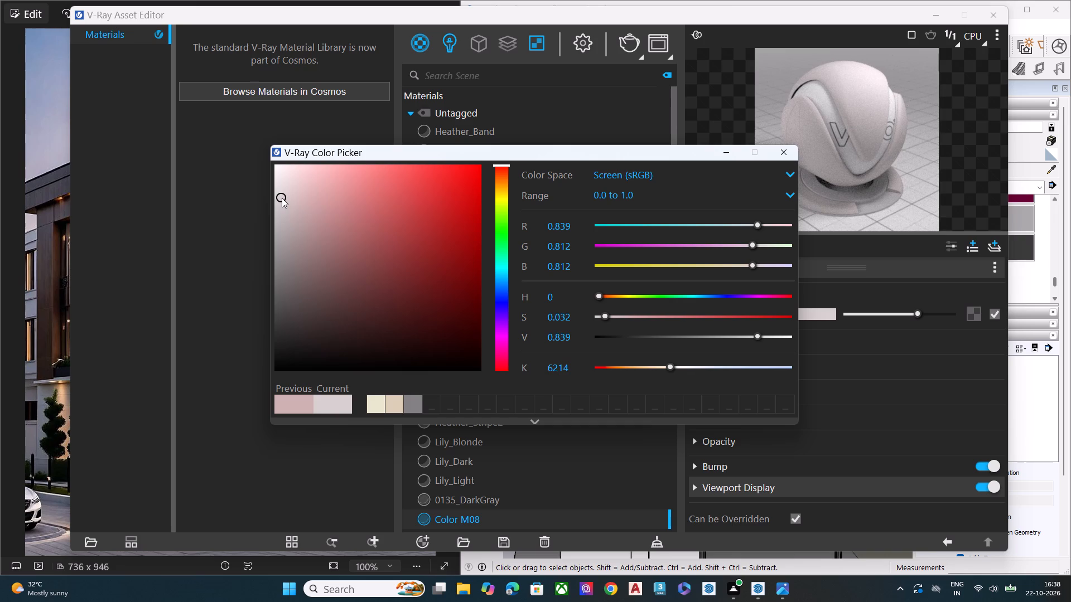
left_click_drag(509, 166, 508, 204)
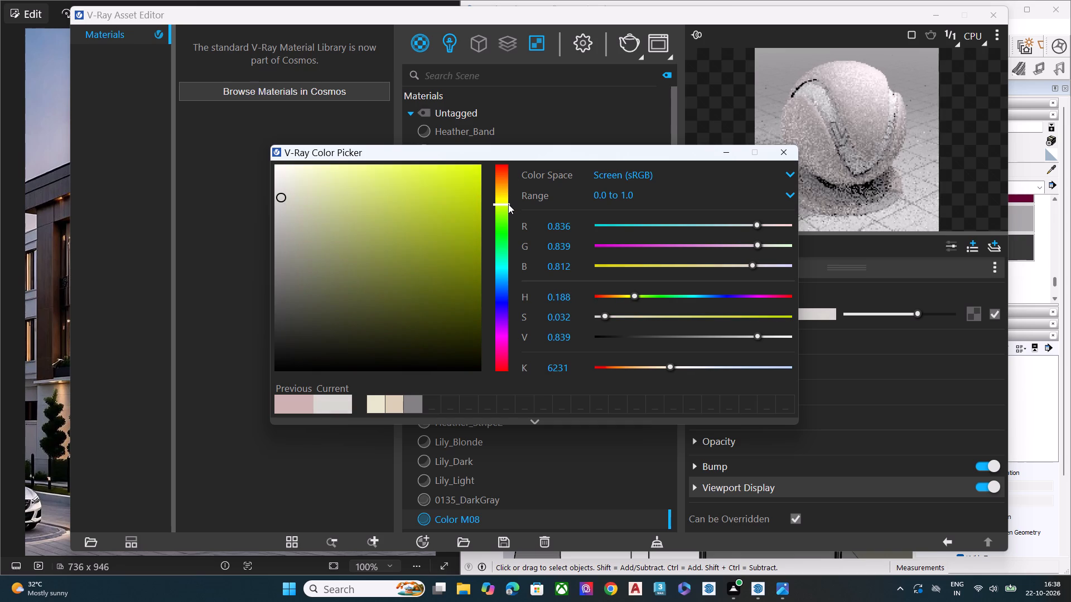
left_click_drag(508, 204, 509, 227)
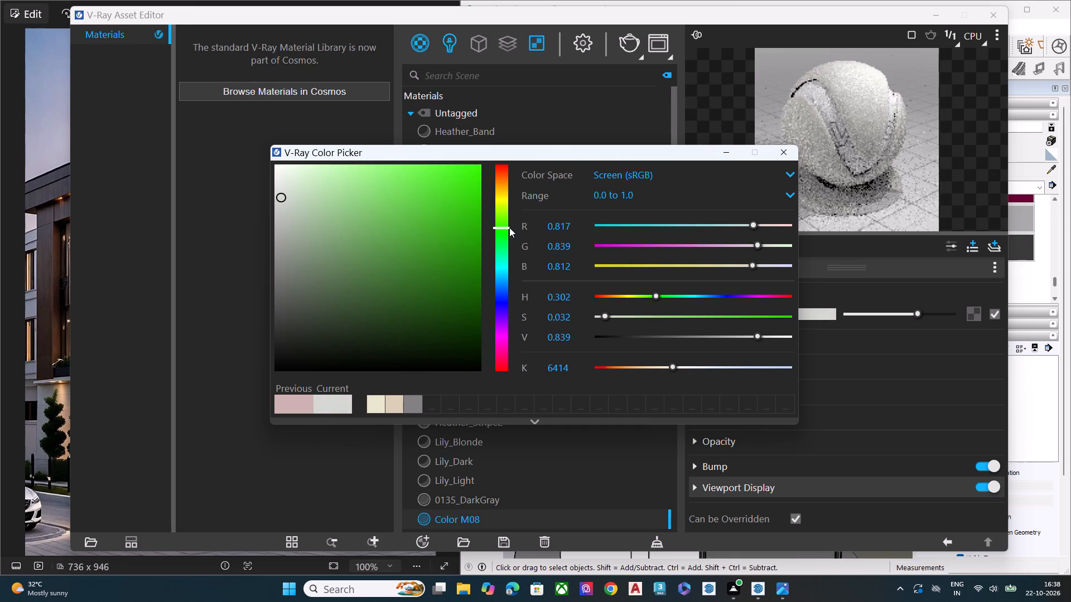
left_click_drag(509, 227, 513, 281)
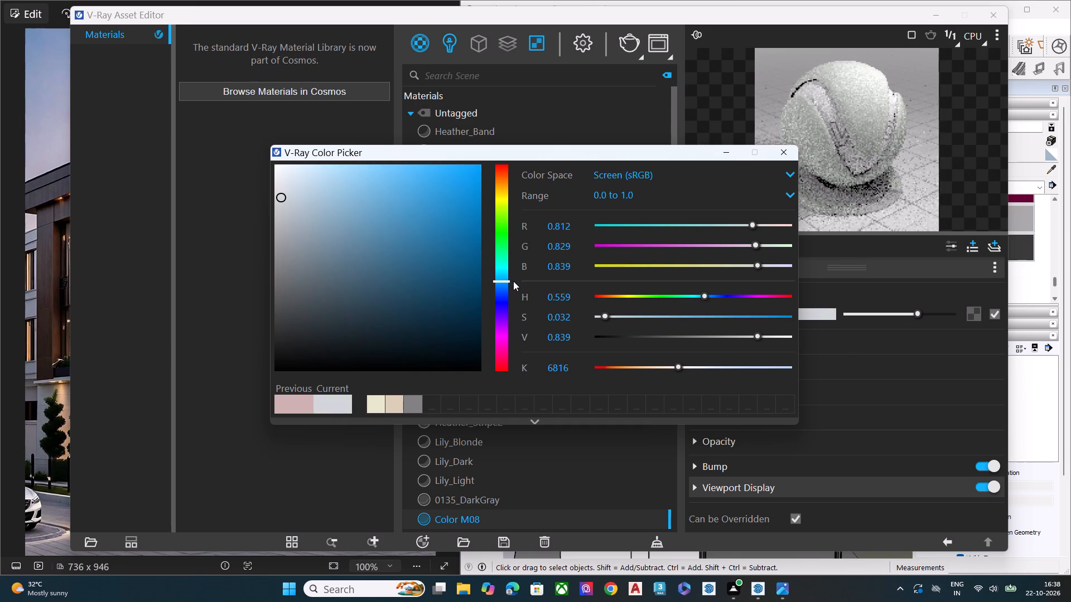
left_click_drag(513, 281, 527, 348)
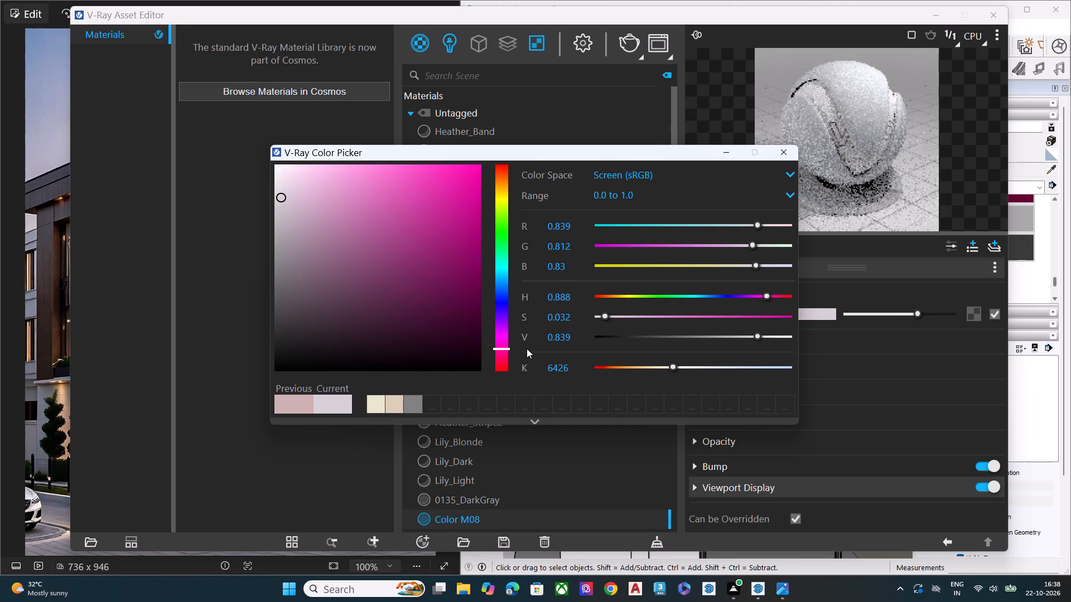
left_click_drag(527, 348, 528, 374)
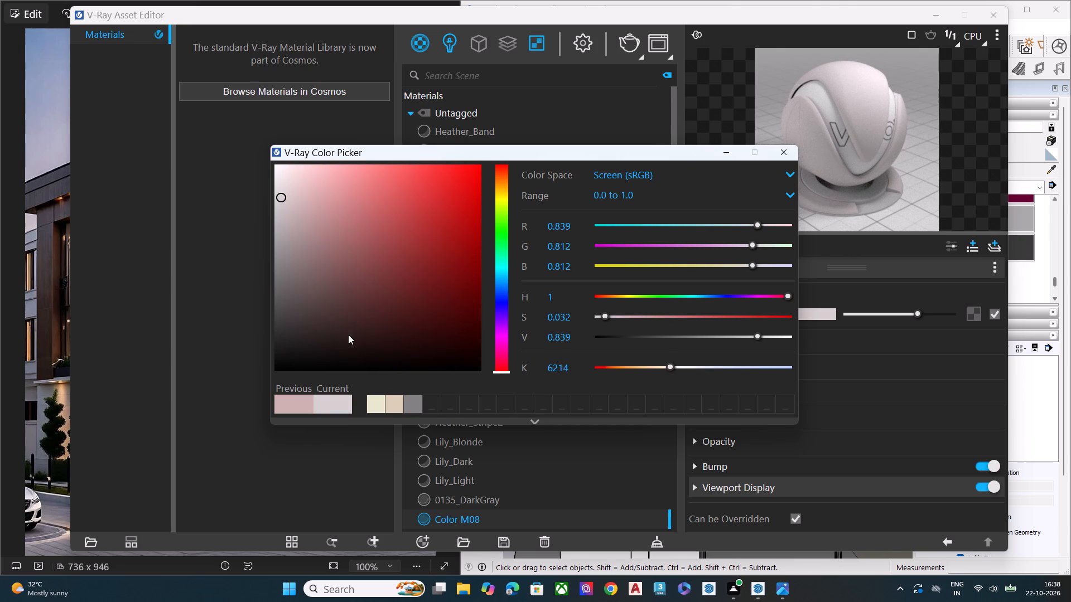
left_click(502, 207)
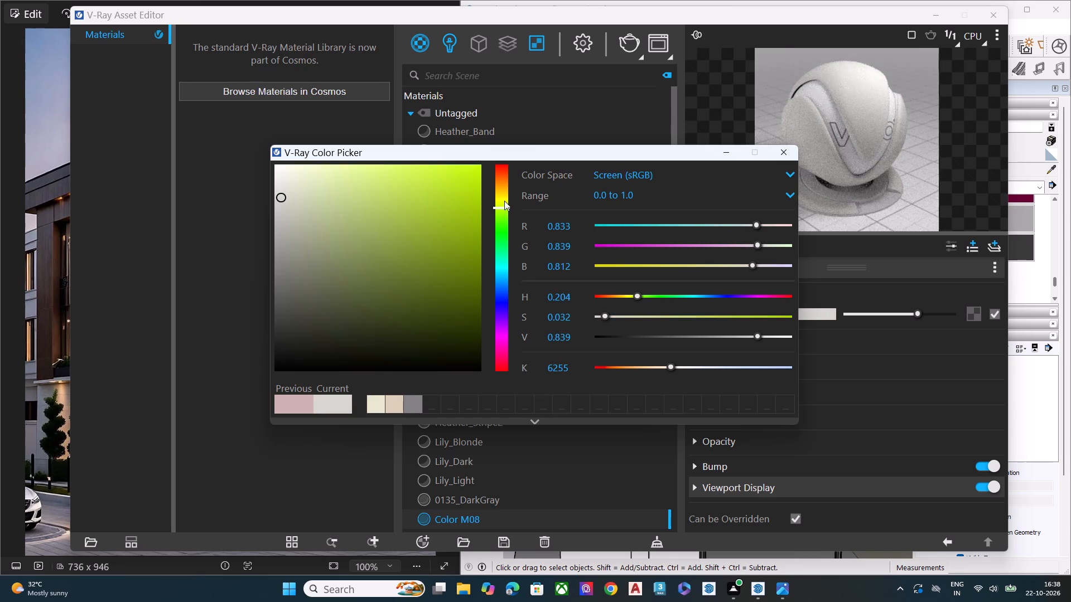
left_click(504, 201)
left_click(504, 196)
left_click(505, 190)
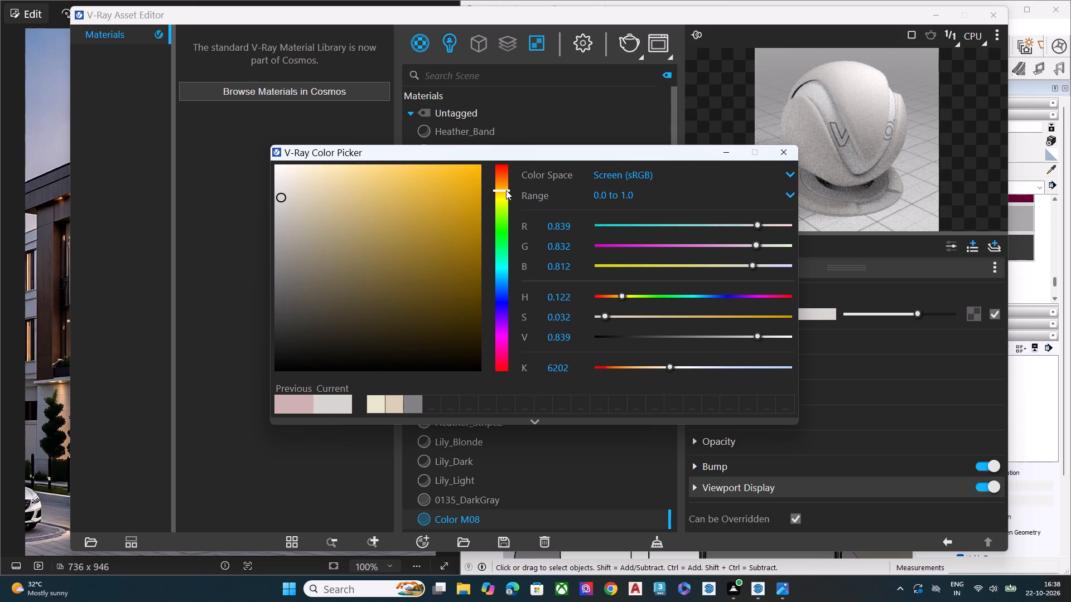
Set the Color M08 diffuse colour to a light beige, saturation about 0.083 and value about 0.761, and return to the model.
left_click_drag(276, 195, 476, 331)
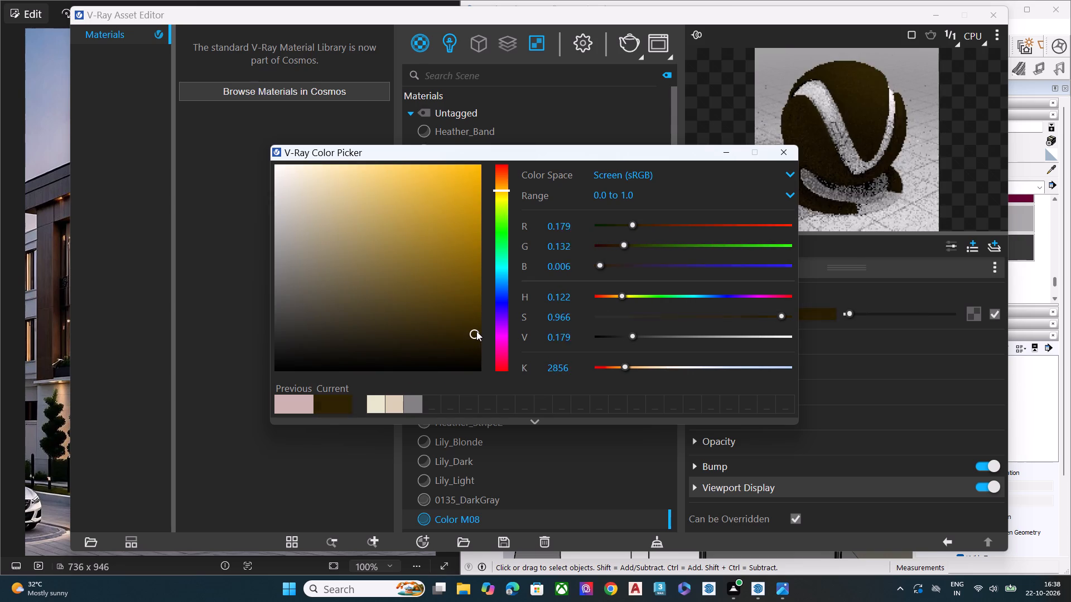
left_click_drag(476, 331, 479, 328)
left_click_drag(478, 326, 477, 326)
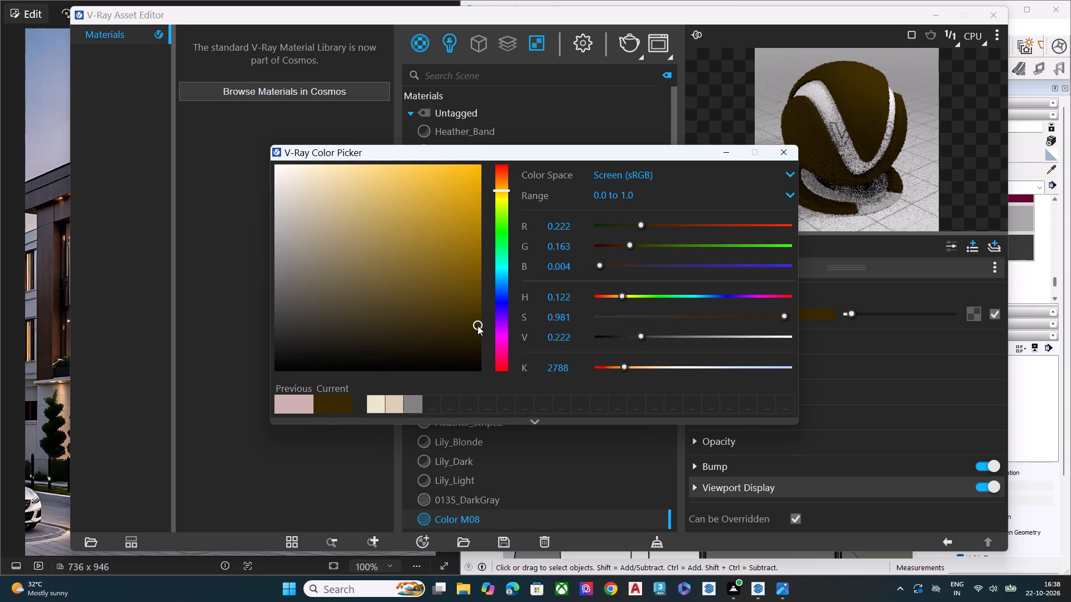
left_click_drag(477, 326, 474, 298)
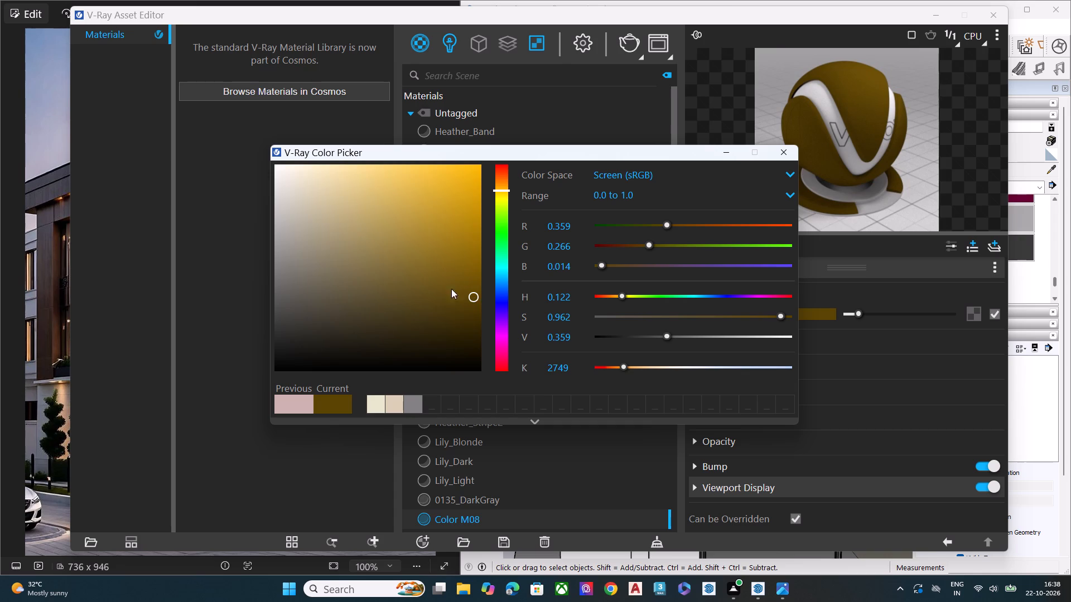
left_click(389, 265)
left_click(354, 259)
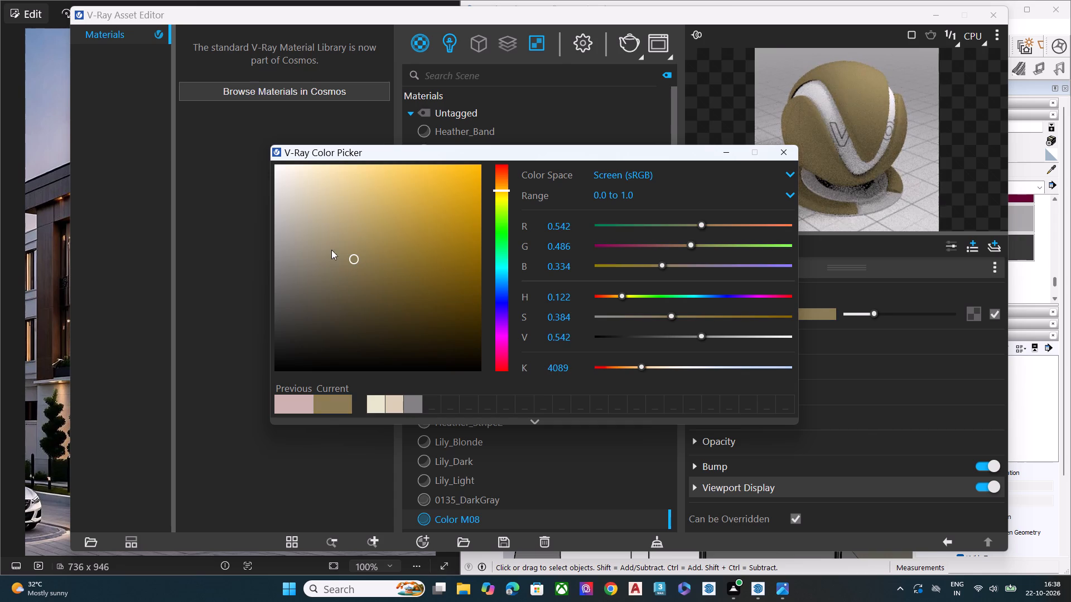
left_click(305, 247)
left_click(296, 219)
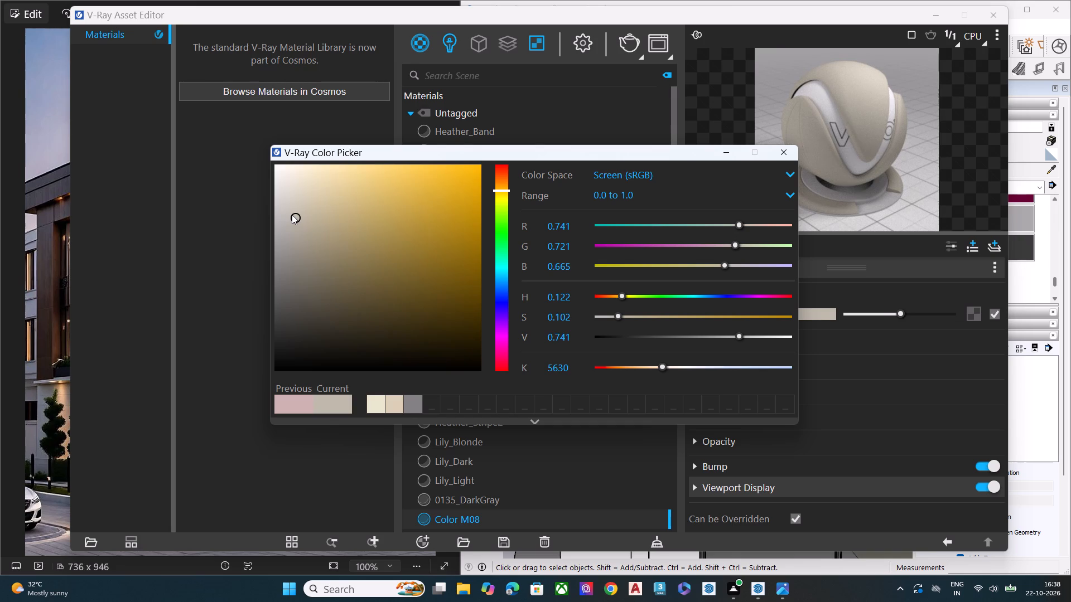
left_click(292, 215)
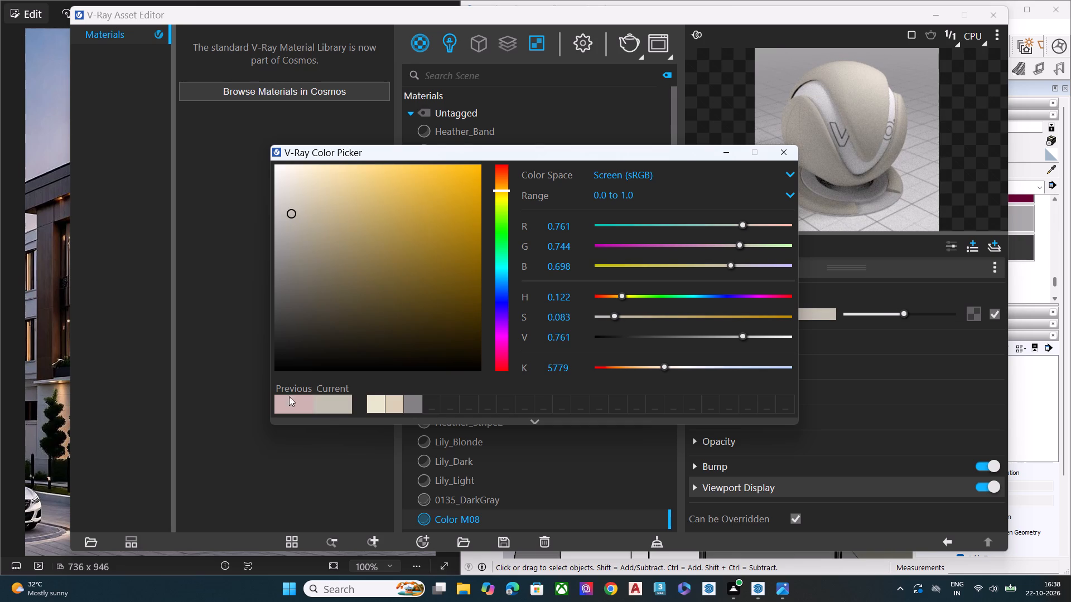
left_click(782, 156)
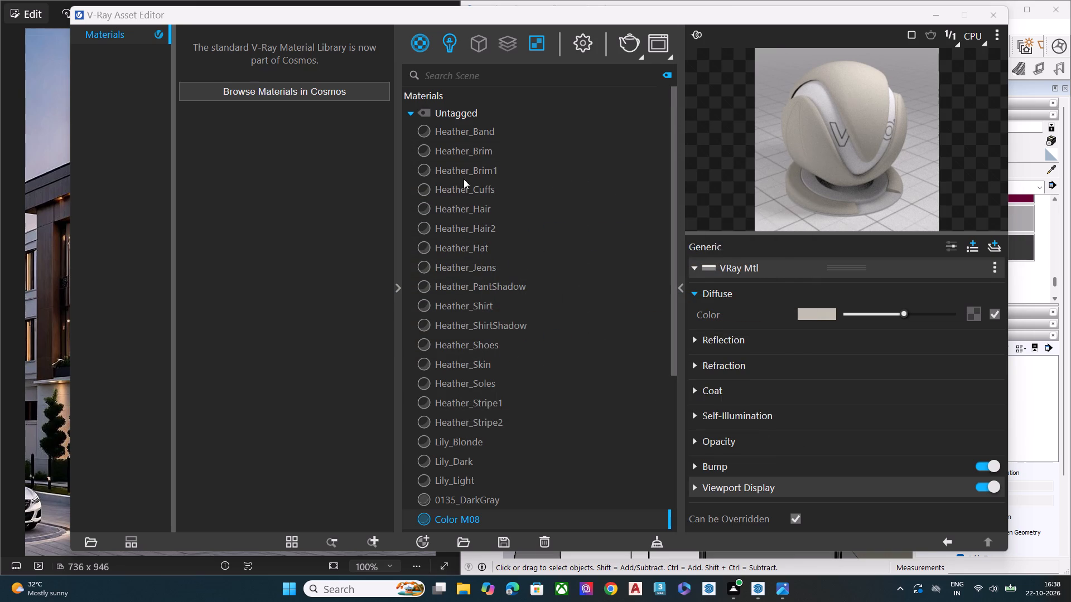
scroll(489, 404, "down", 3)
left_click(514, 275)
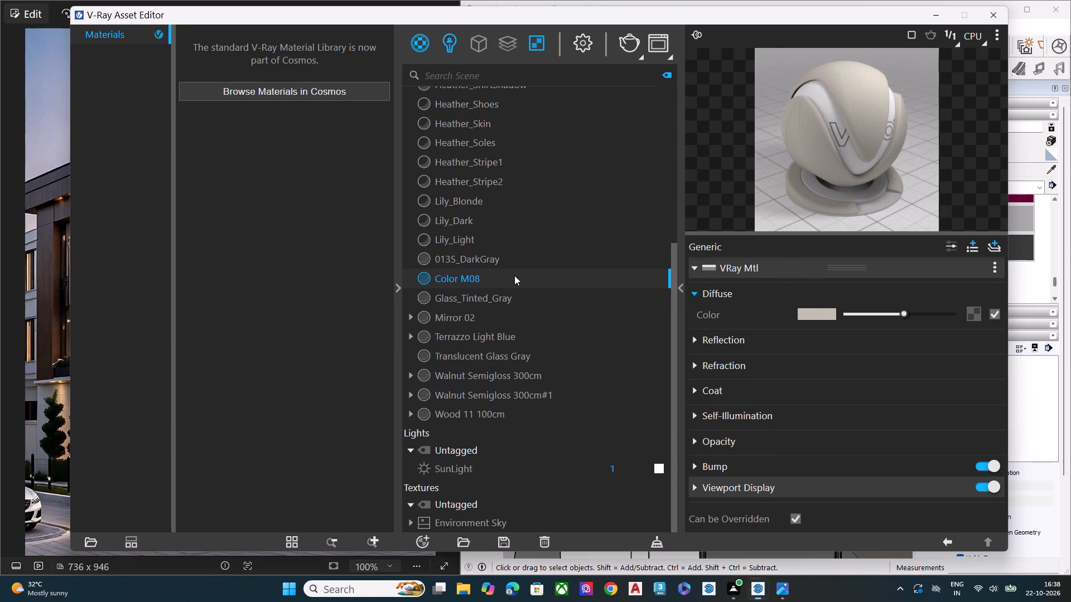
left_click(938, 17)
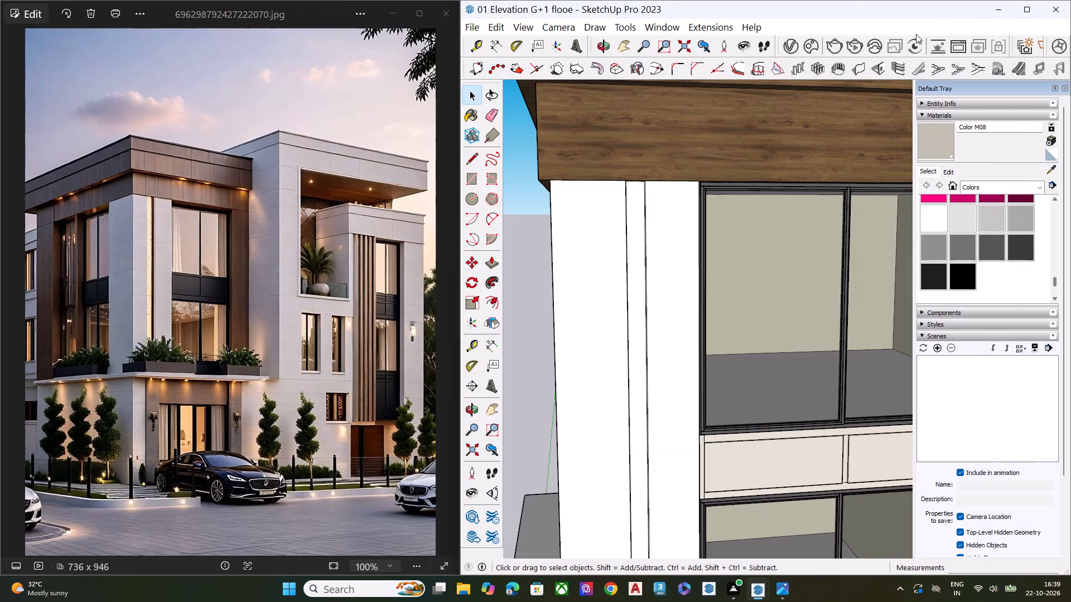
Paint the white corner pillar faces beside the upper-floor windows of the wood-clad block with Color M08.
left_click(938, 137)
scroll(601, 262, "down", 6)
scroll(659, 279, "up", 1)
scroll(659, 280, "down", 3)
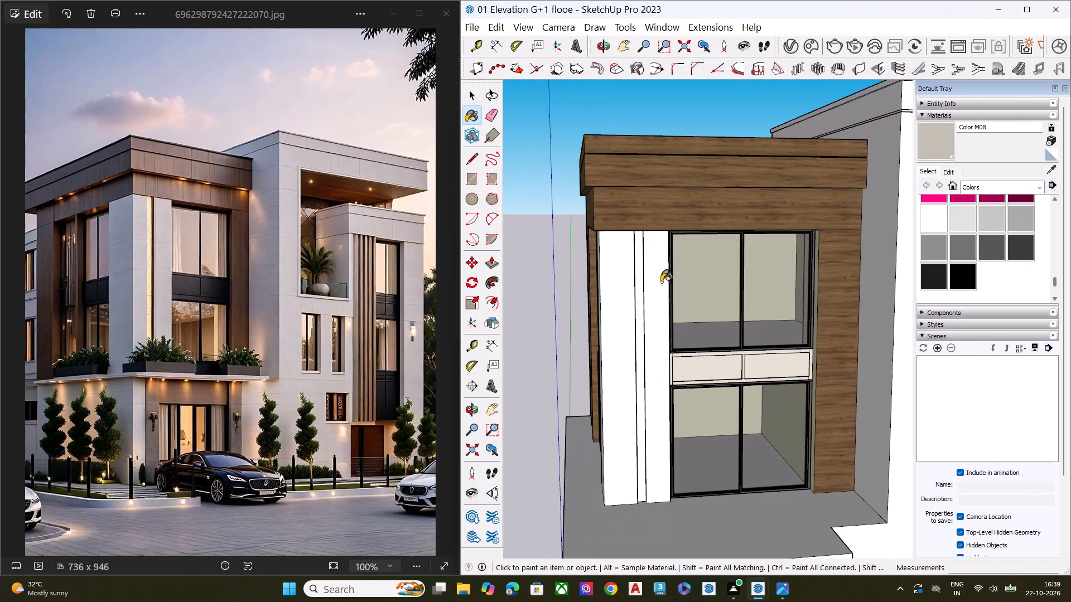
scroll(661, 282, "down", 8)
middle_click_drag(663, 294, 720, 286)
scroll(663, 278, "up", 7)
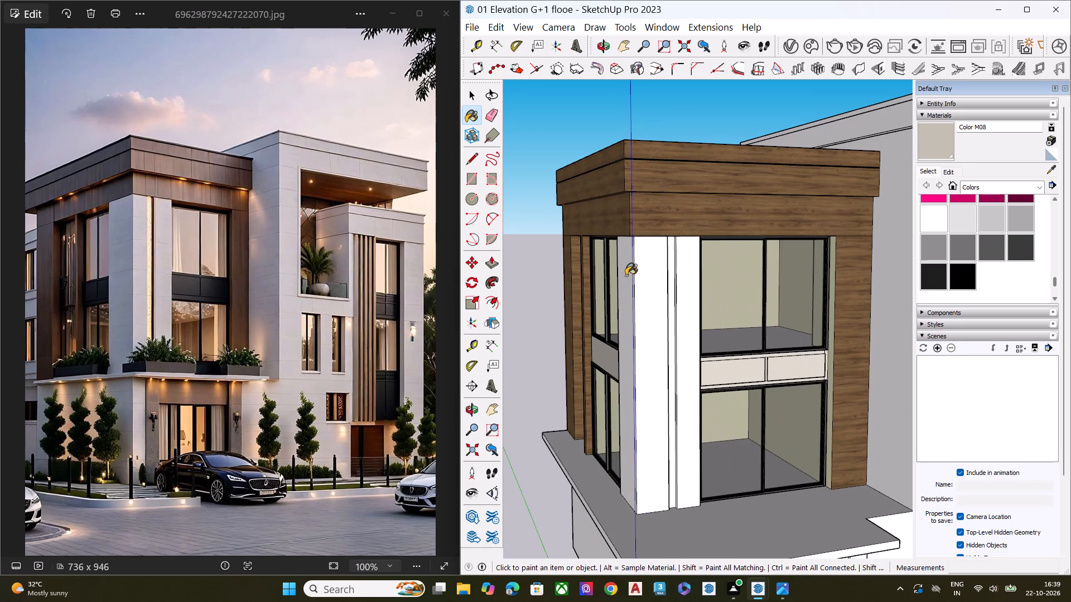
left_click(624, 275)
left_click(645, 276)
left_click(690, 279)
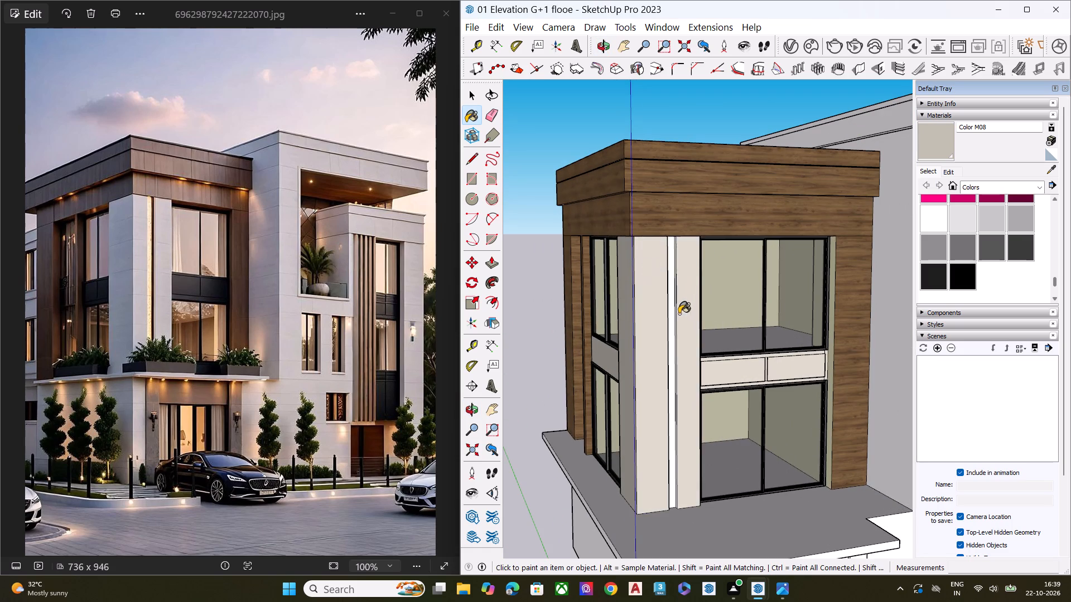
Paint the front wall and the adjoining side wall of the tall block beside the wood-clad volume with Color M08.
middle_click_drag(673, 313, 664, 194)
scroll(670, 202, "up", 1)
scroll(675, 269, "down", 10)
middle_click_drag(771, 367, 791, 440)
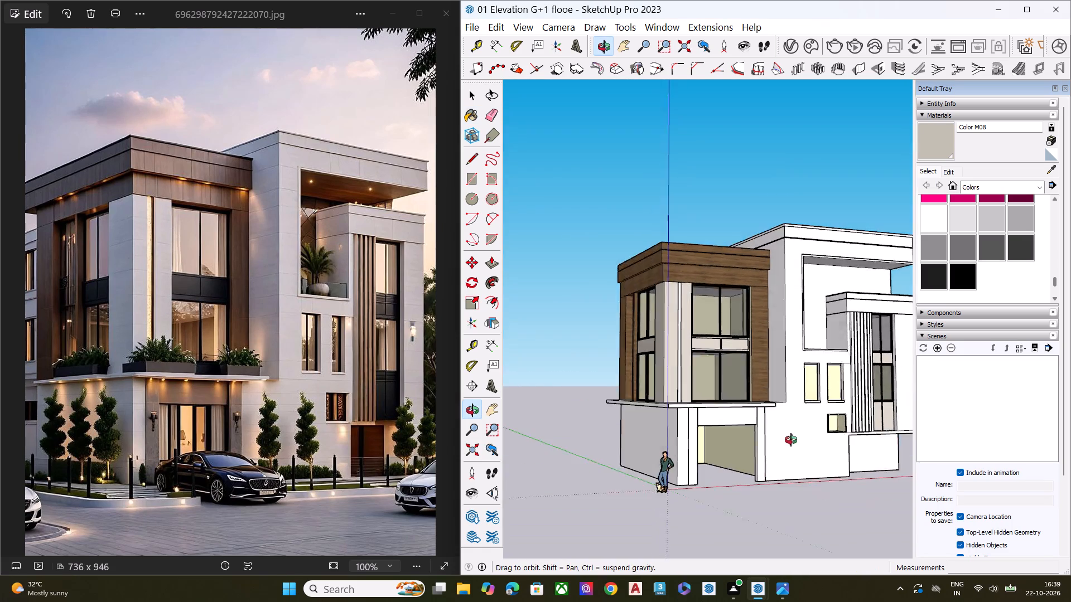
middle_click_drag(791, 440, 797, 459)
scroll(798, 319, "up", 6)
left_click(779, 238)
left_click(761, 259)
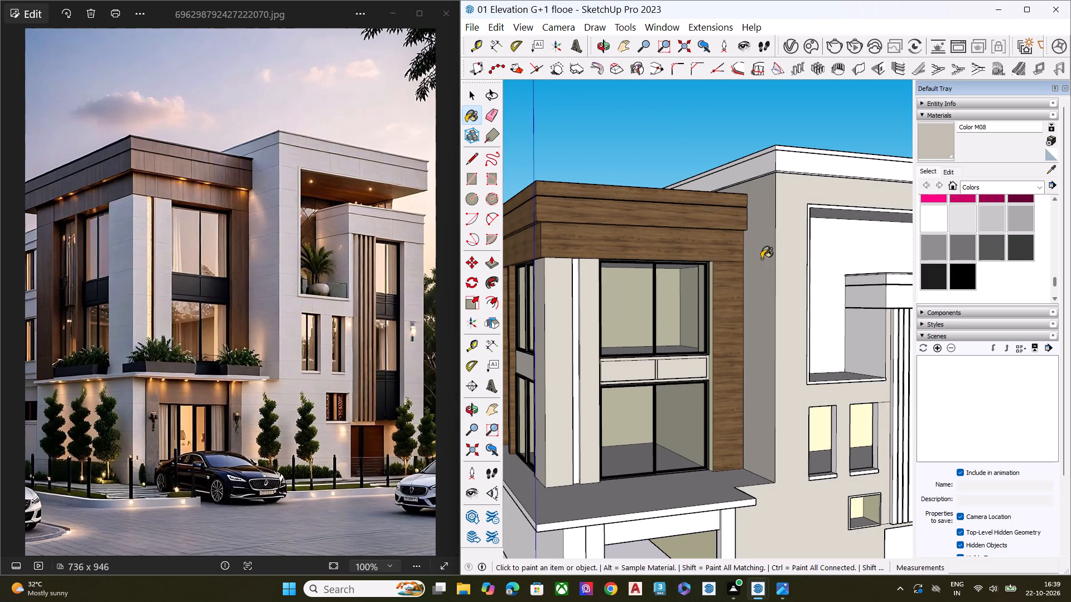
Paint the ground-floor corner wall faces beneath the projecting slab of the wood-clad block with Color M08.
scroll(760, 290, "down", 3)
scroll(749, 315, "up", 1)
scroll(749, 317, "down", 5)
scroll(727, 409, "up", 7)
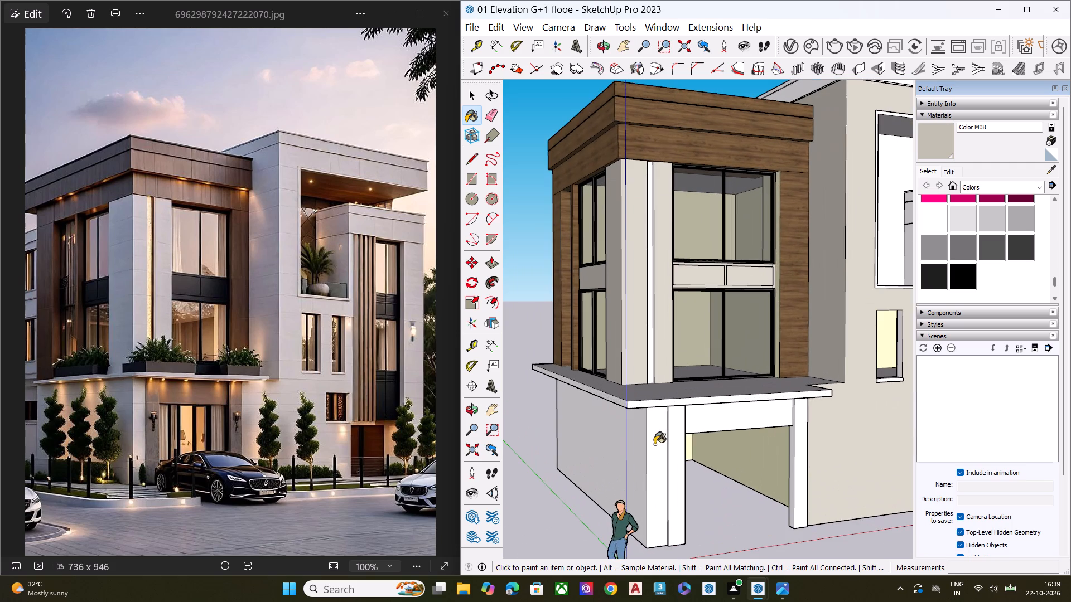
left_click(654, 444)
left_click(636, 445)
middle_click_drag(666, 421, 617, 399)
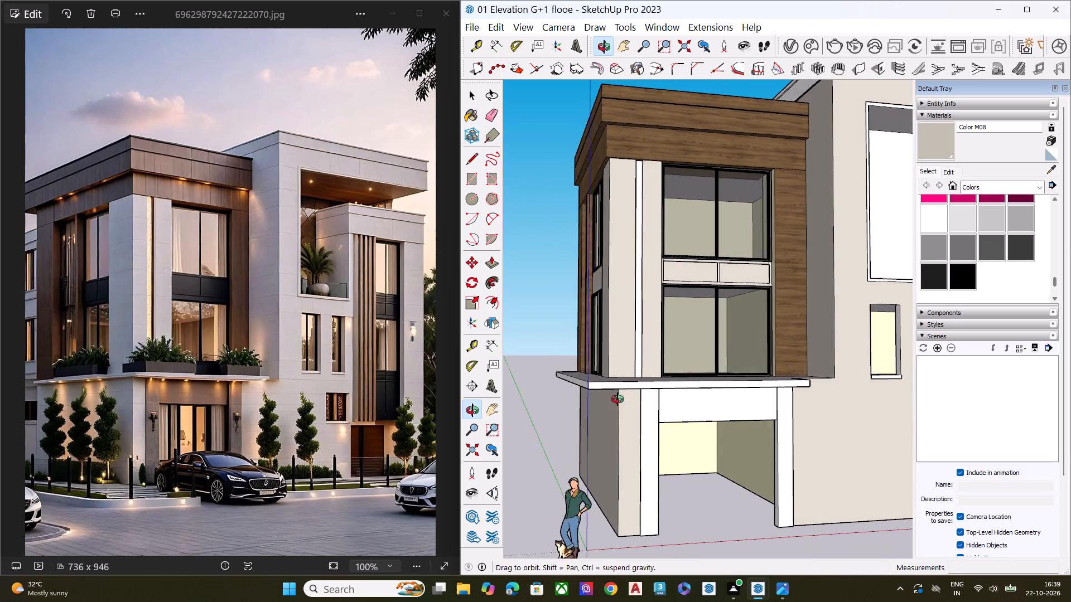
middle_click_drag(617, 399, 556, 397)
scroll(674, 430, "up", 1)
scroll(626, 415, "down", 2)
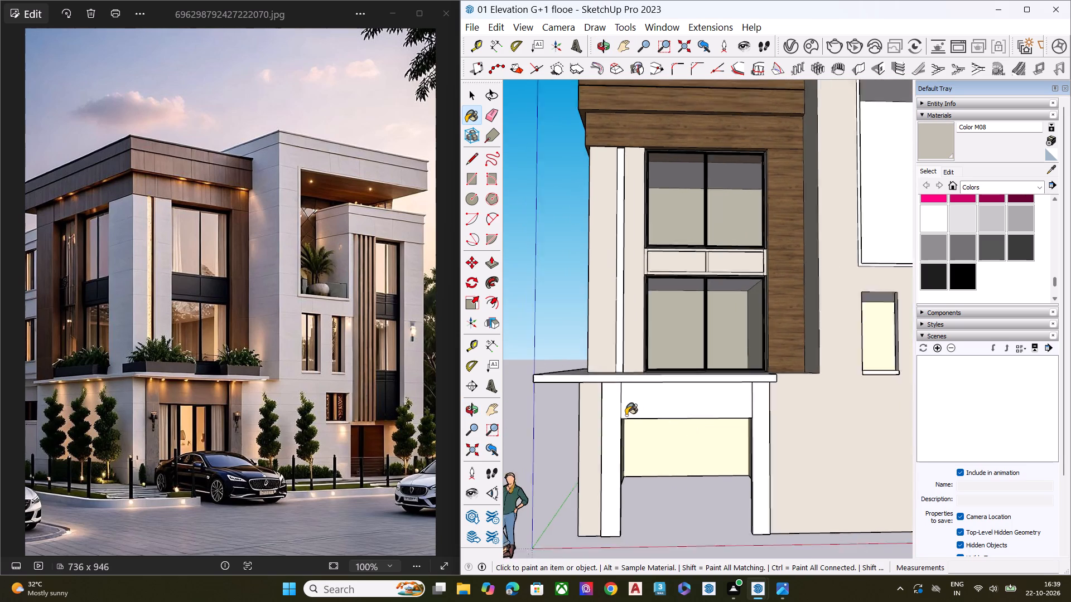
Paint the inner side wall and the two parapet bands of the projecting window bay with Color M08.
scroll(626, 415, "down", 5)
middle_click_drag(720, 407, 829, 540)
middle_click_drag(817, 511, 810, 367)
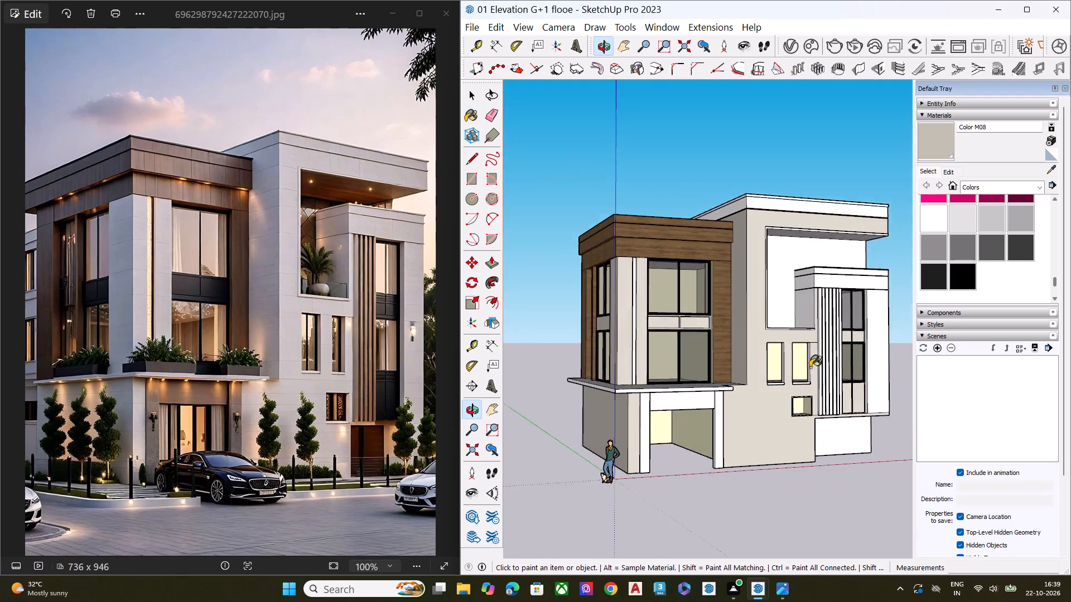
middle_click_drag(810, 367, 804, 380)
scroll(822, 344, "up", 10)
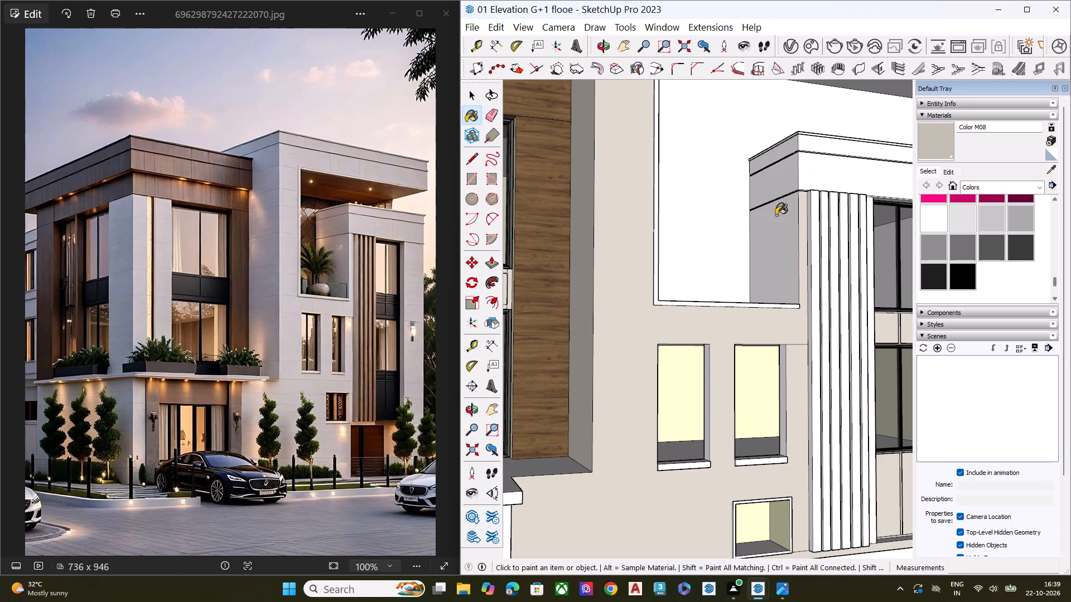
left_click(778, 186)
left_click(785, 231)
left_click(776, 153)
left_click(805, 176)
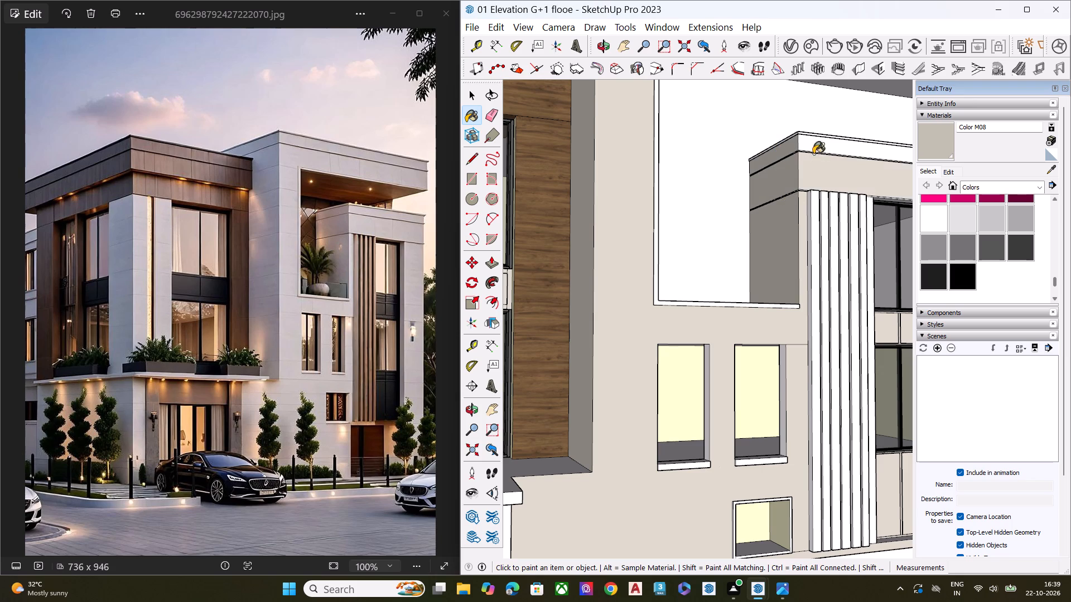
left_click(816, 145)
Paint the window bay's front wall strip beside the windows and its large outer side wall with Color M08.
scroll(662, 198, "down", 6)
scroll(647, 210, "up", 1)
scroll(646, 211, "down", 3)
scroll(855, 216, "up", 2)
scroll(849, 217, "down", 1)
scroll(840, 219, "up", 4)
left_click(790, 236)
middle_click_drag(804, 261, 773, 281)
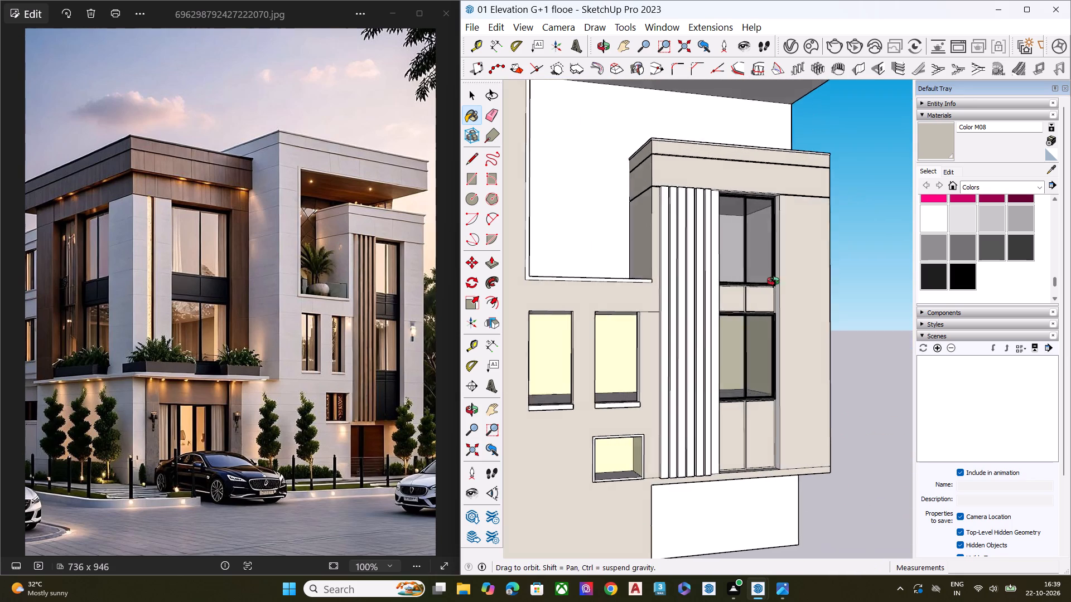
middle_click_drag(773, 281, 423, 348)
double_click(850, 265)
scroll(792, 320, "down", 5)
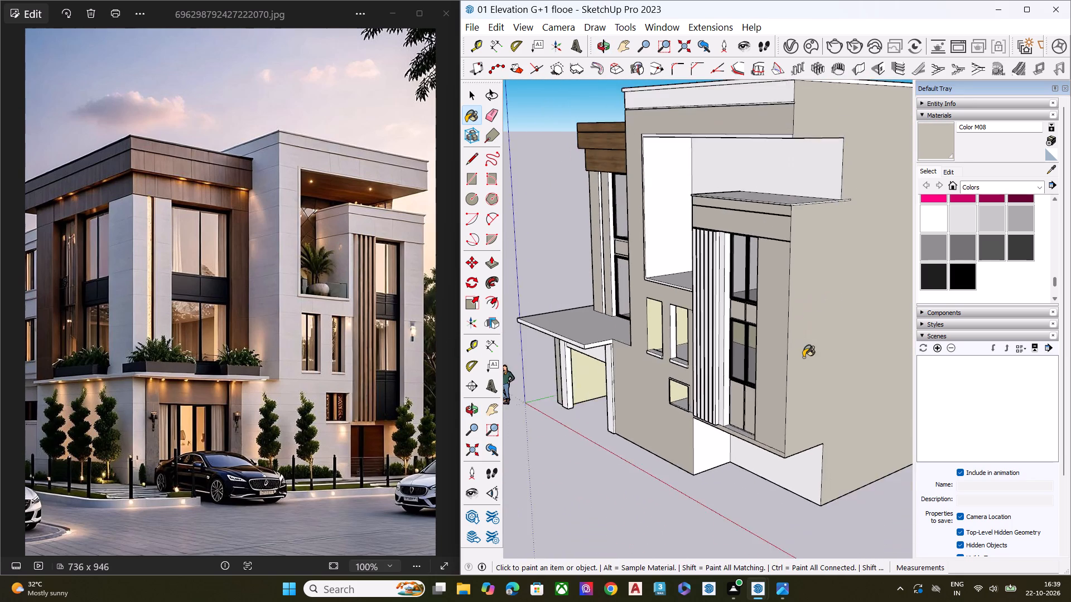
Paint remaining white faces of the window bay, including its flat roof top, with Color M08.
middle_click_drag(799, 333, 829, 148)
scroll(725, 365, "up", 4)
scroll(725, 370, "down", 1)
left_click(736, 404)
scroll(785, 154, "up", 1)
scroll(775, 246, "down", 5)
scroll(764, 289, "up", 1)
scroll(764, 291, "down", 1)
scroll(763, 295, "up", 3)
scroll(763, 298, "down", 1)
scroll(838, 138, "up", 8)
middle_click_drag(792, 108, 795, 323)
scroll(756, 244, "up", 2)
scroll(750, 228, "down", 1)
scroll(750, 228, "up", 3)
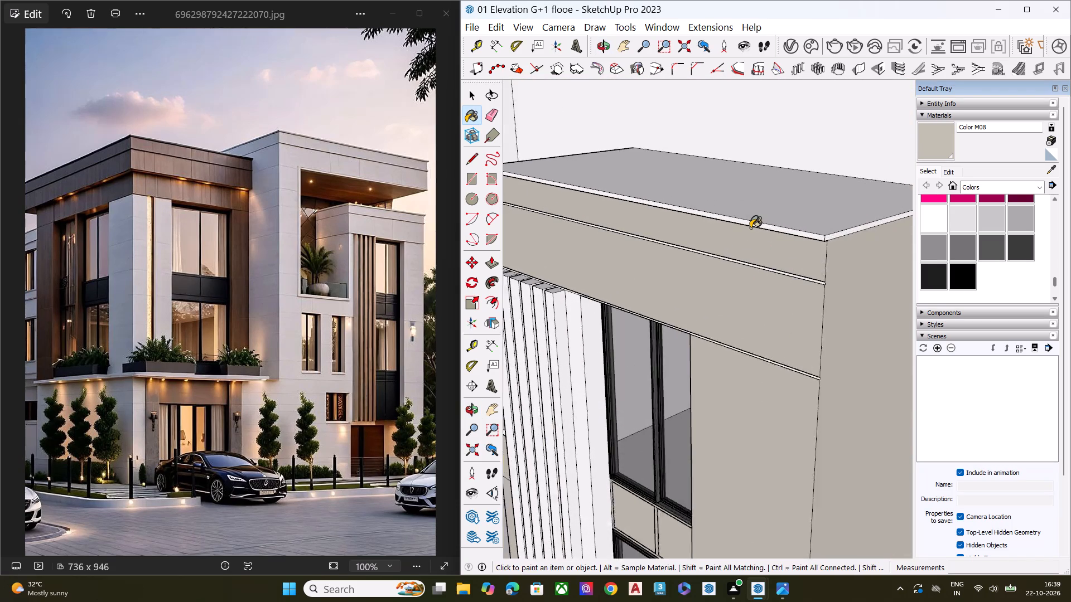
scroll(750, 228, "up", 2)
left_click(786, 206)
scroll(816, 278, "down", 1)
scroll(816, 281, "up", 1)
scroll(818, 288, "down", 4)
Examine the thin groove edges and corners around the window bay's parapet for unpainted faces.
middle_click_drag(773, 294, 978, 207)
middle_click_drag(702, 239, 916, 239)
scroll(674, 213, "up", 4)
scroll(598, 196, "down", 1)
scroll(598, 196, "up", 3)
scroll(594, 198, "down", 1)
scroll(593, 200, "up", 11)
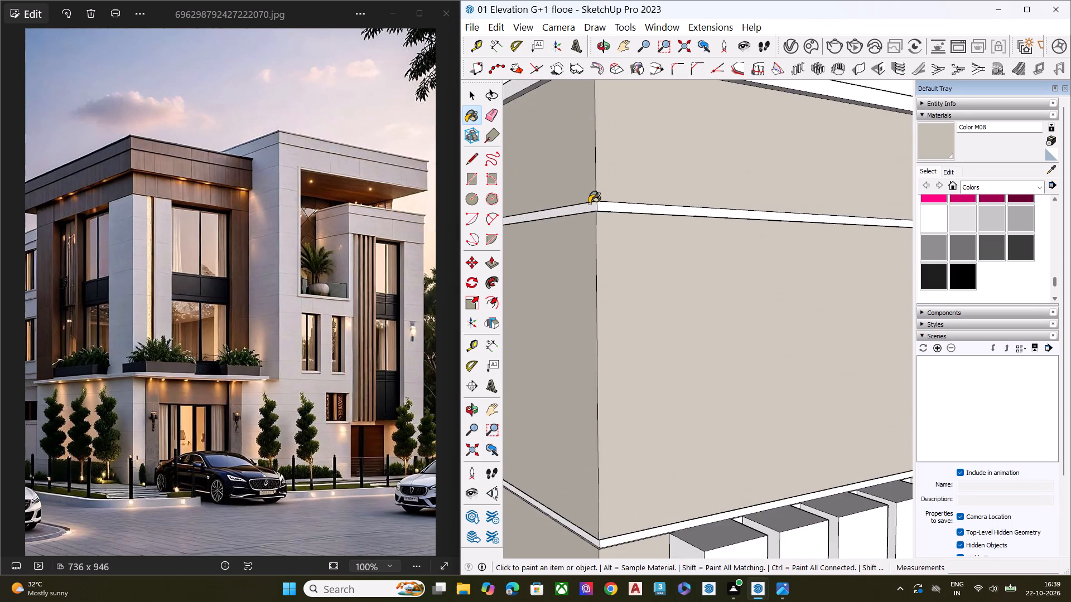
scroll(608, 191, "down", 8)
scroll(674, 182, "down", 18)
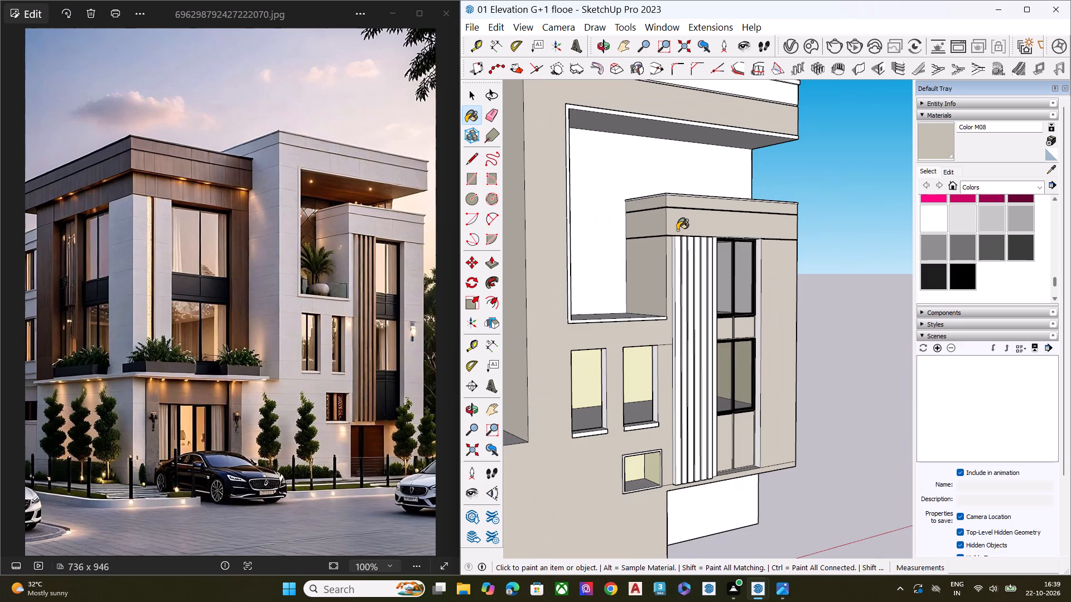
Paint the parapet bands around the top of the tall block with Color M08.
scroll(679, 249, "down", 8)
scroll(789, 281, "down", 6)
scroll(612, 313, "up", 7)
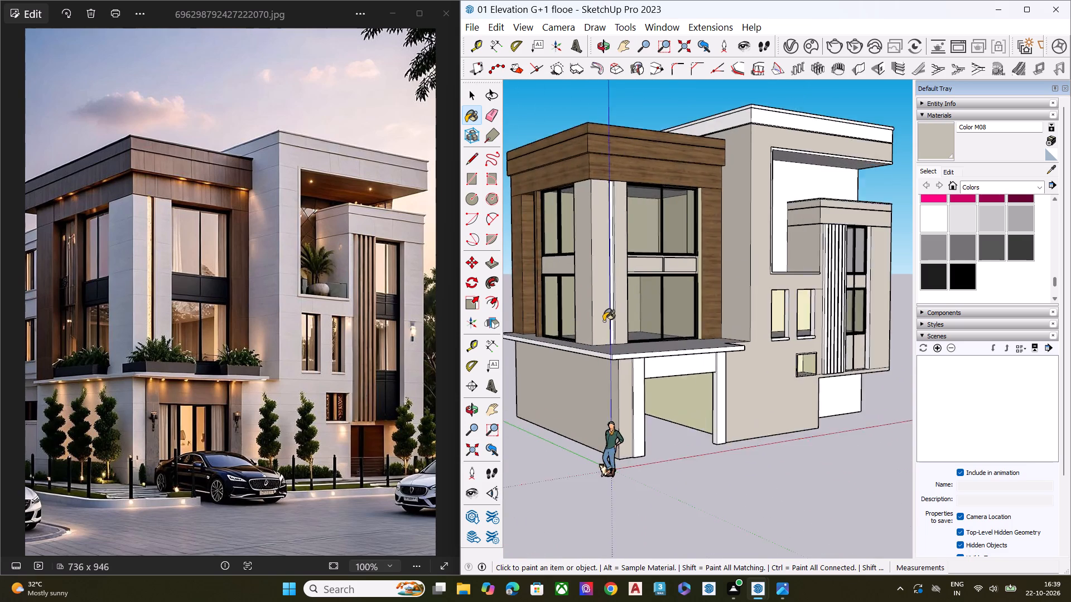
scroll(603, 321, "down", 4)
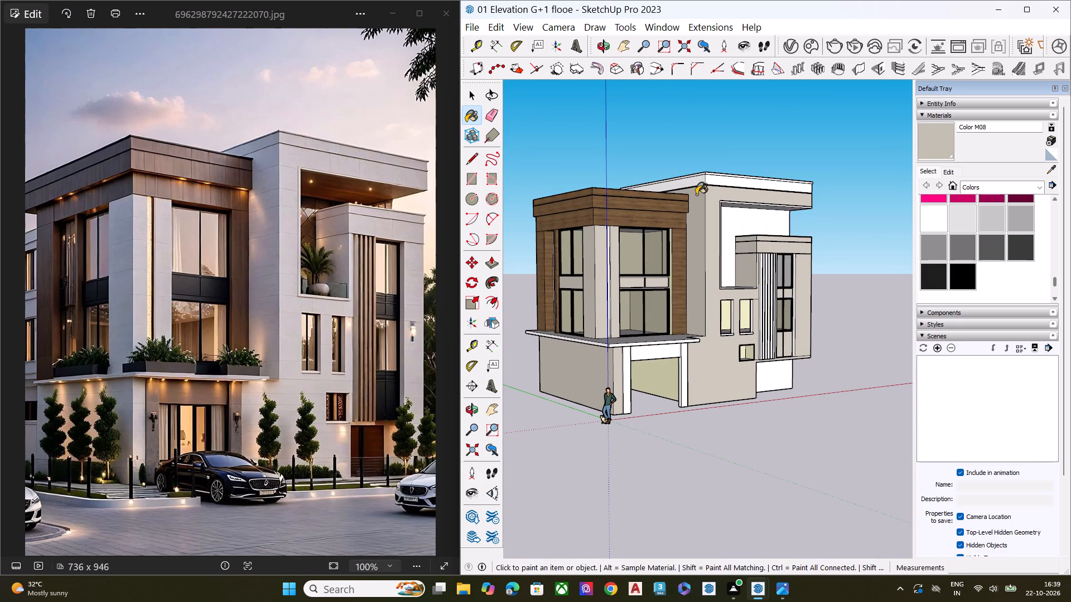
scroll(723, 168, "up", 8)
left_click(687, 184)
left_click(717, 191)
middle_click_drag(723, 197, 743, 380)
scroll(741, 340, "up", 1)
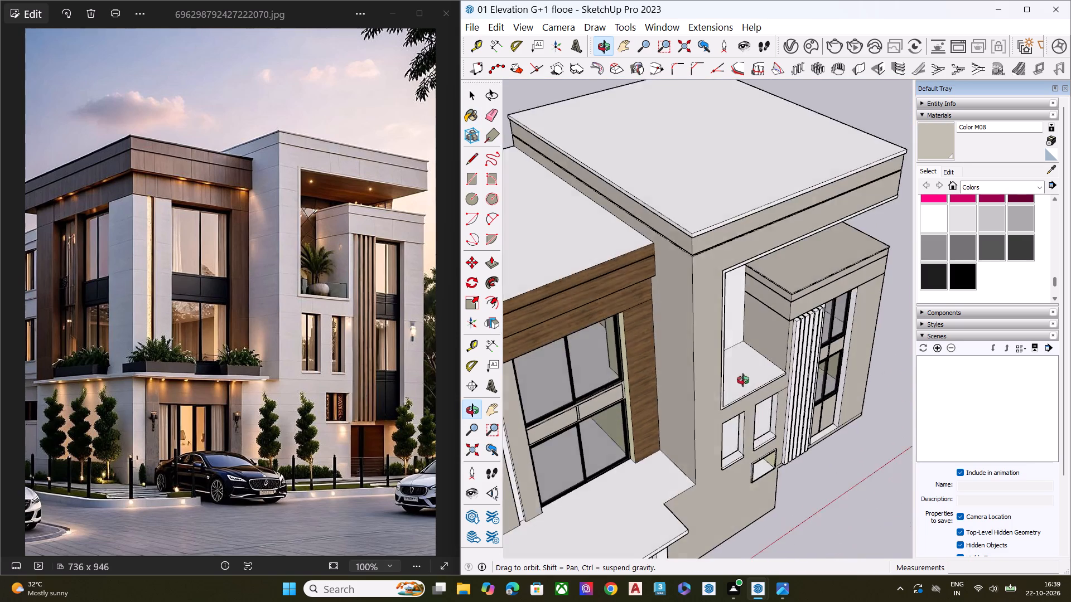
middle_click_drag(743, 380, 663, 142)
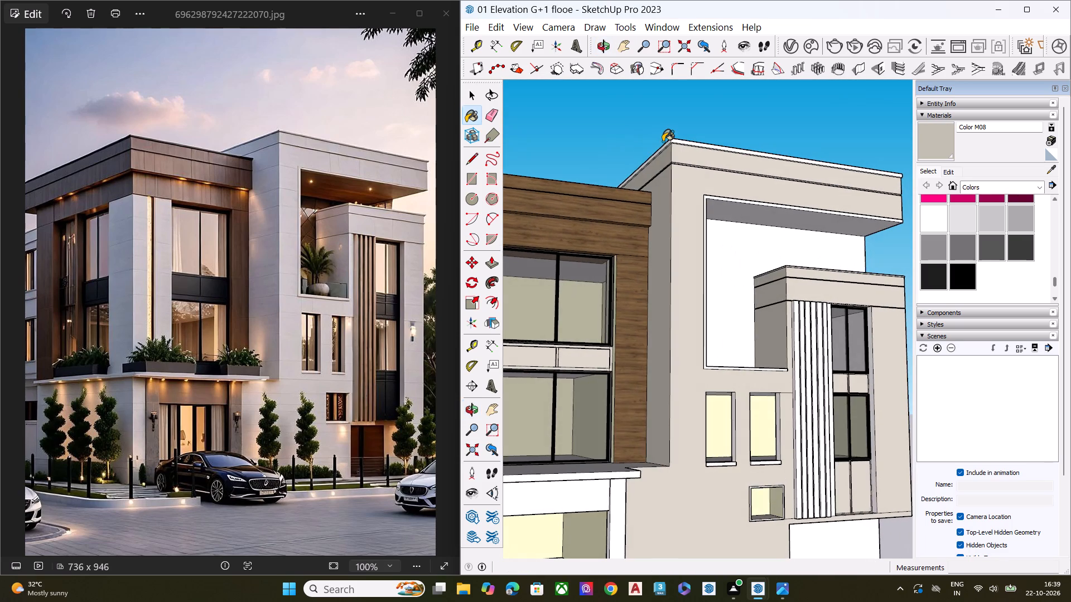
Undo the Color M08 painting of the walls, parapets and corner pillars, back to the plain white faces.
scroll(657, 217, "down", 3)
key("ctrl+z")
key("ctrl+z")
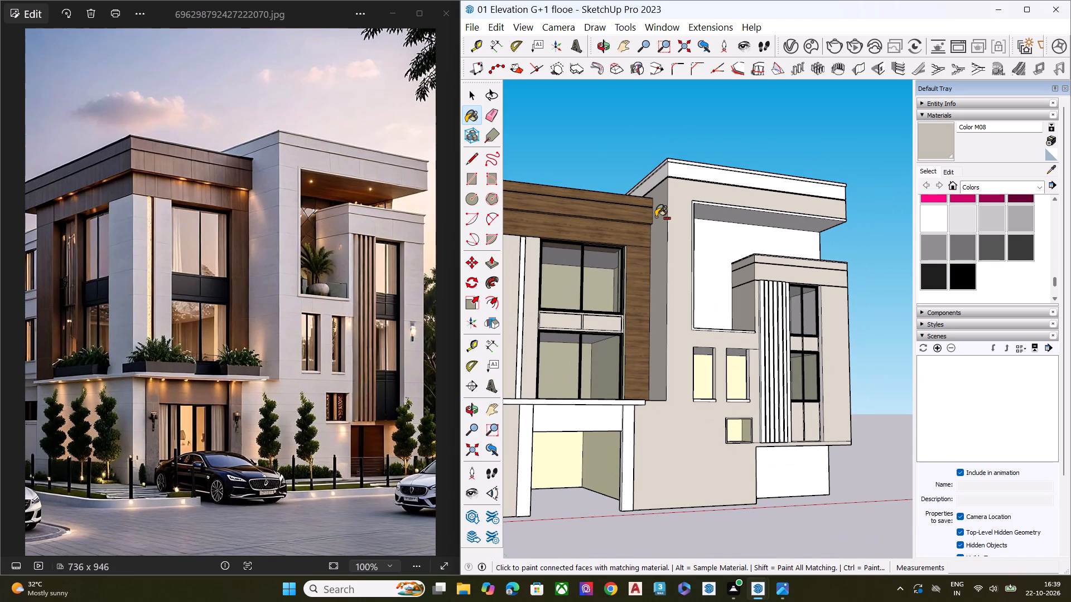
key("ctrl+z")
key("ctrl+z")
key("ctrl+z")
key("ctrl+z")
key("ctrl+z")
key("ctrl+z")
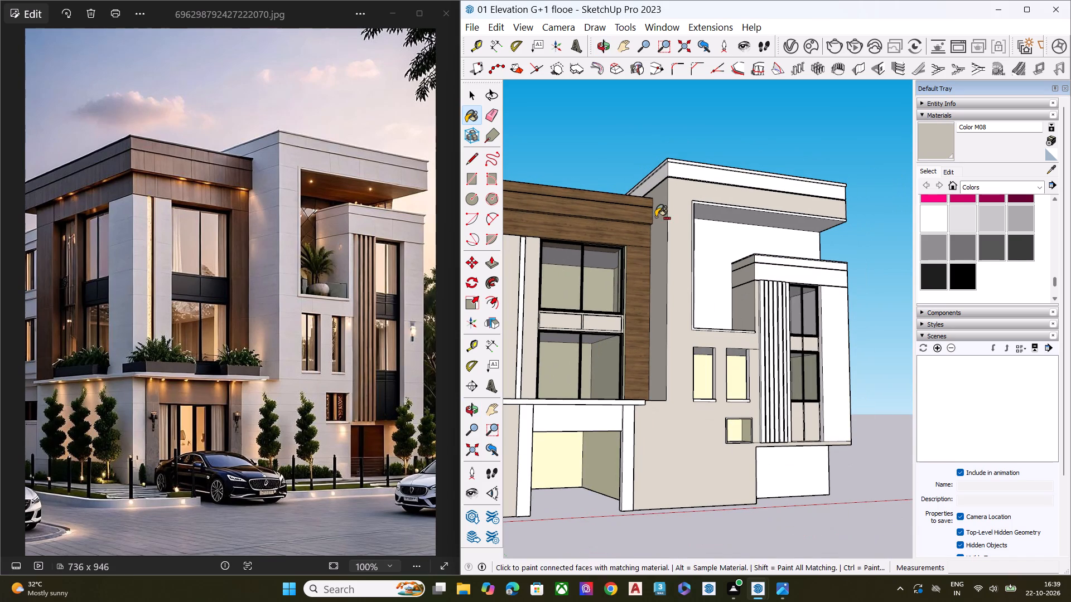
key("ctrl+z")
key("ctrl+z")
key("ctrl+z")
key("ctrl+z")
key("ctrl+z")
key("ctrl+z")
key("ctrl+z")
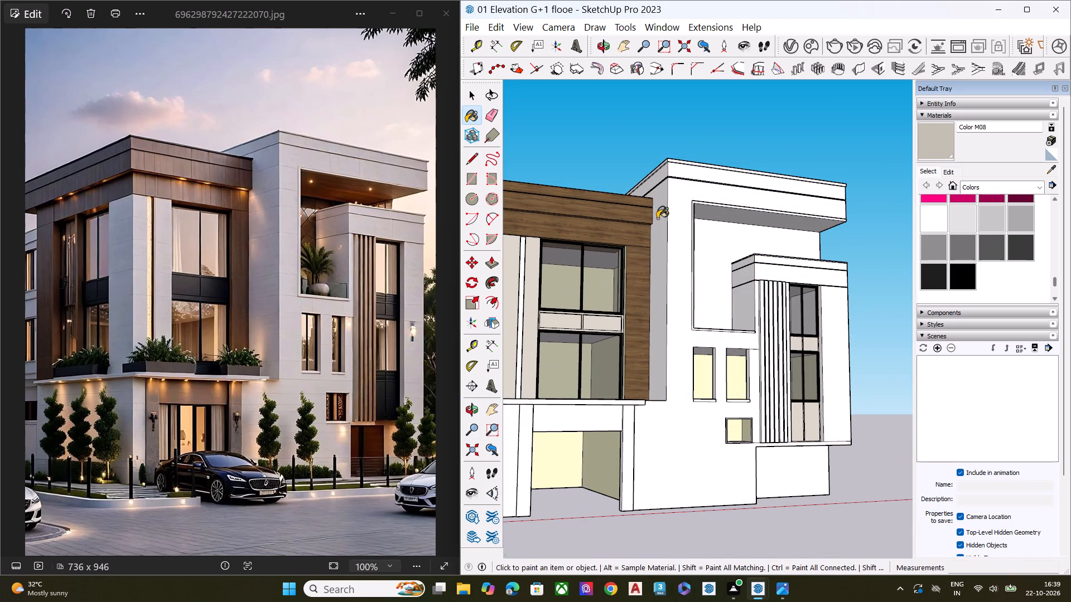
scroll(729, 332, "down", 5)
key("ctrl+z")
key("ctrl+z")
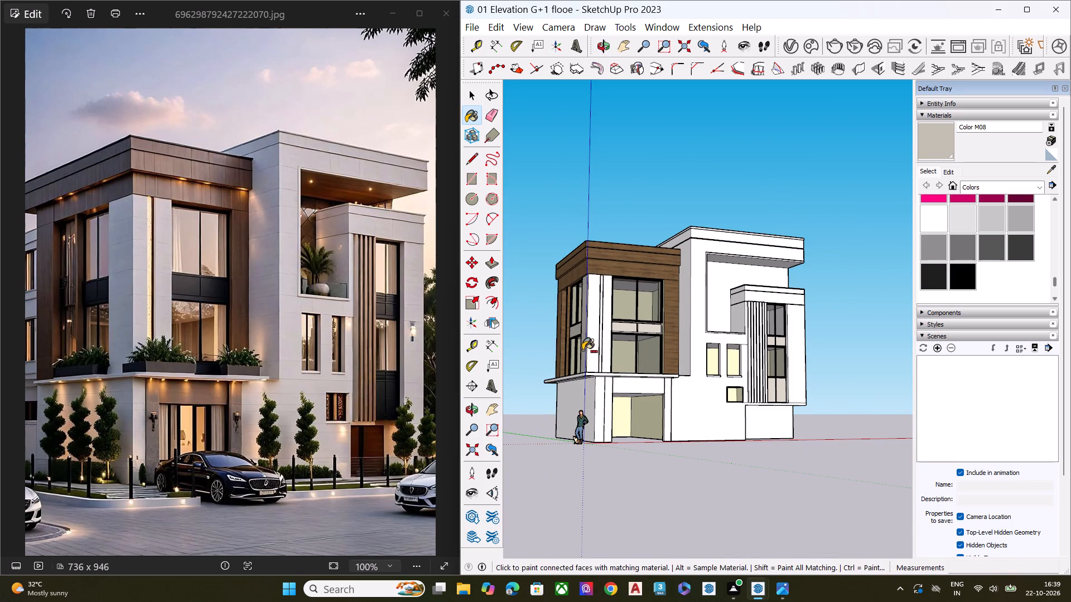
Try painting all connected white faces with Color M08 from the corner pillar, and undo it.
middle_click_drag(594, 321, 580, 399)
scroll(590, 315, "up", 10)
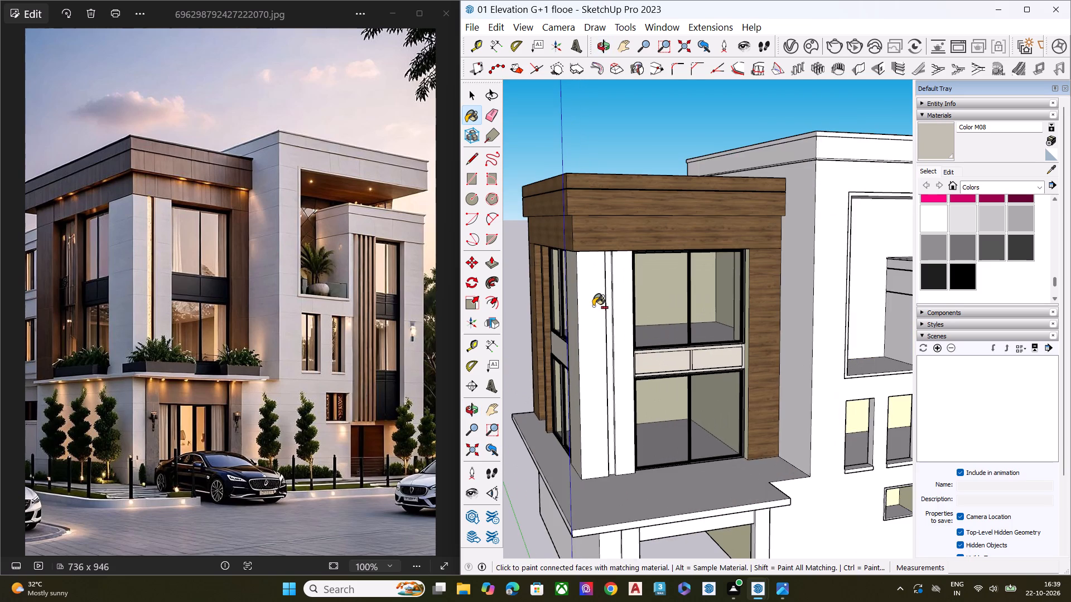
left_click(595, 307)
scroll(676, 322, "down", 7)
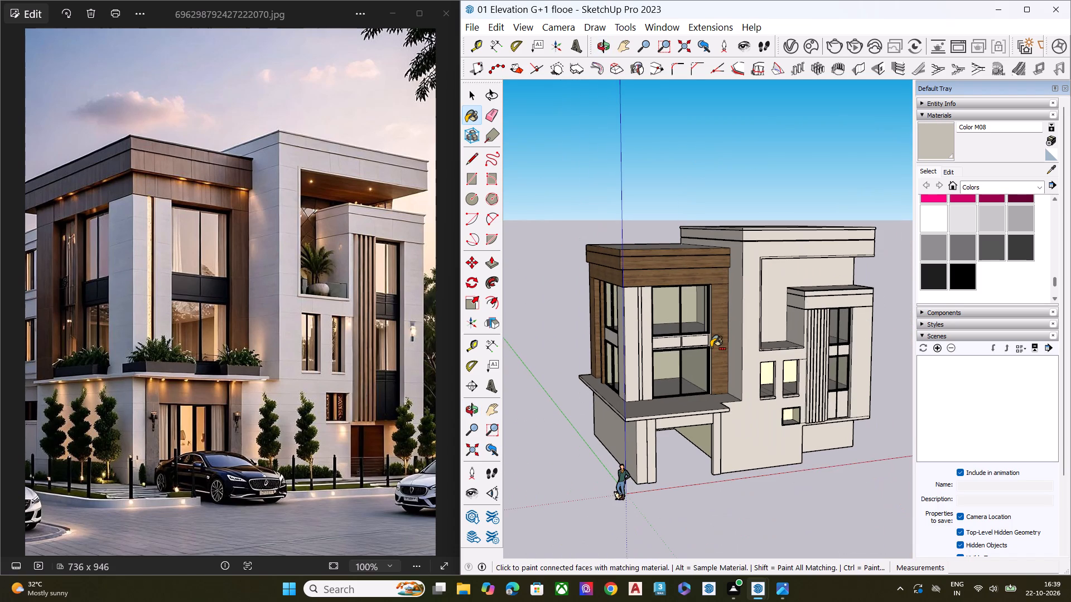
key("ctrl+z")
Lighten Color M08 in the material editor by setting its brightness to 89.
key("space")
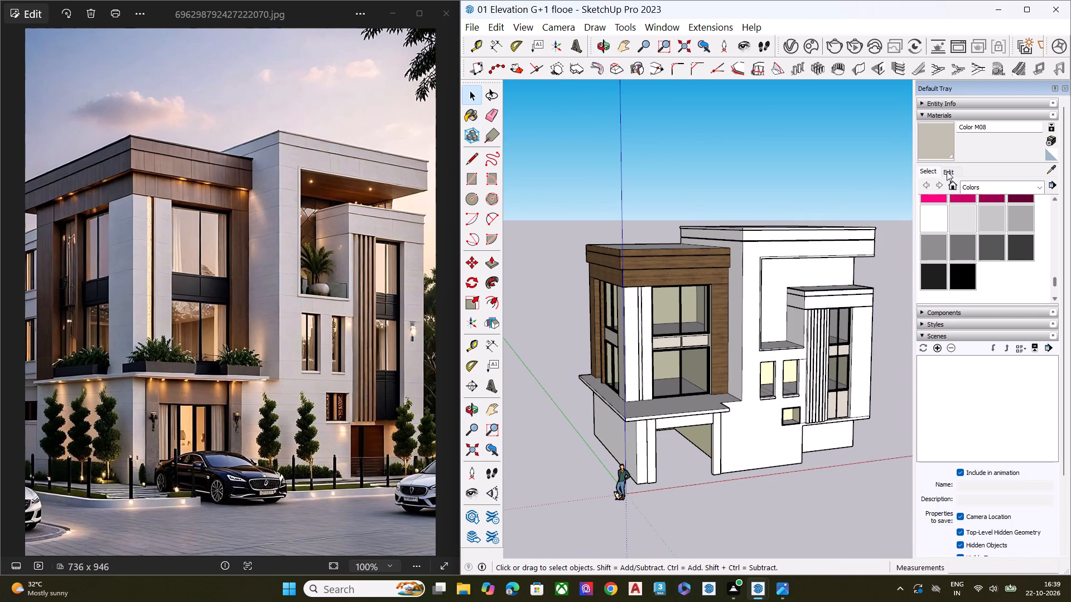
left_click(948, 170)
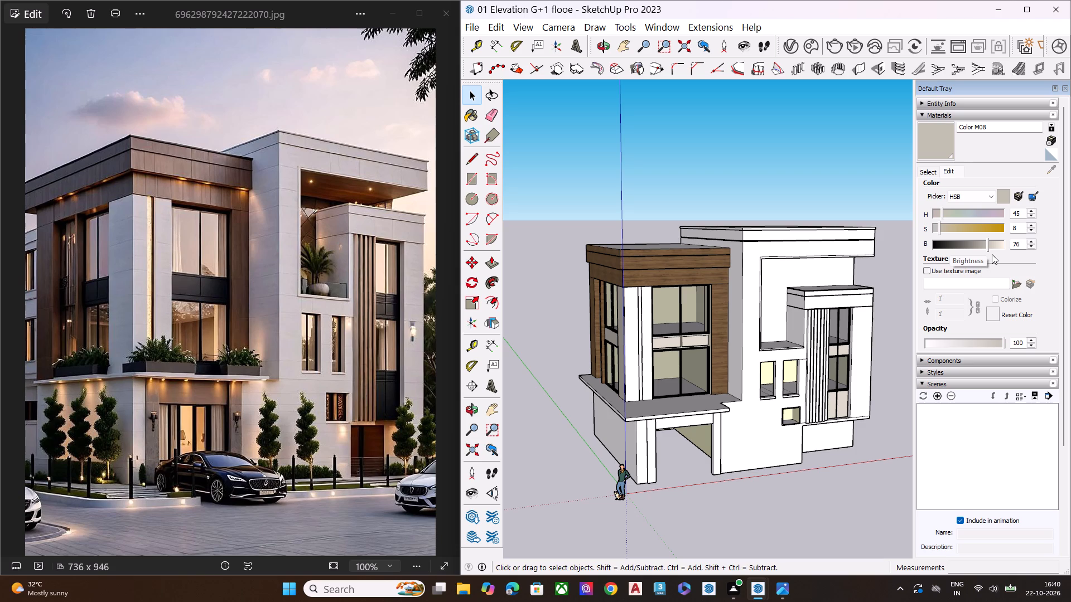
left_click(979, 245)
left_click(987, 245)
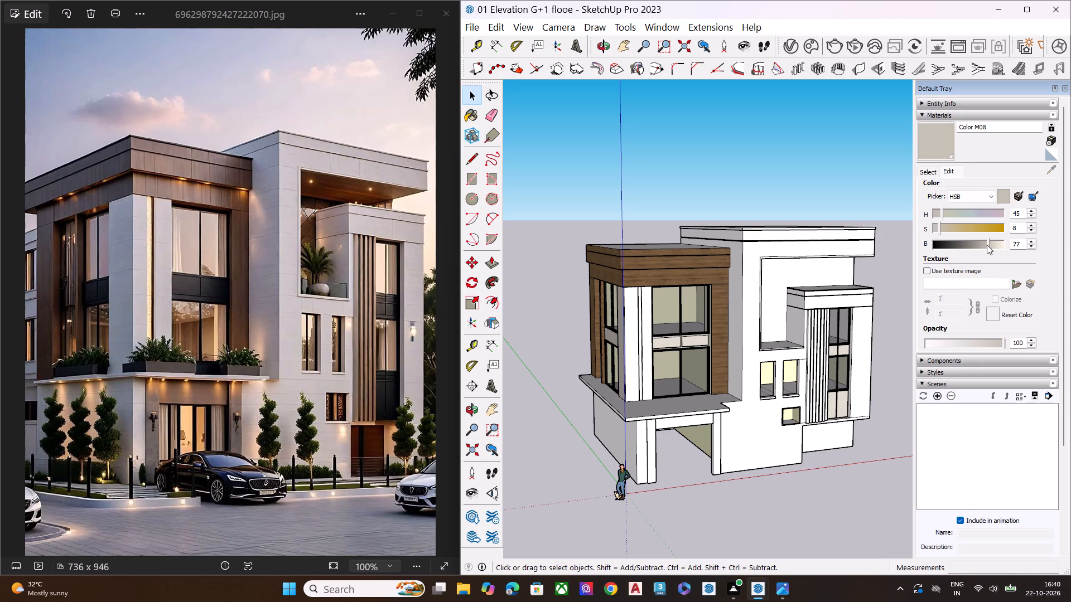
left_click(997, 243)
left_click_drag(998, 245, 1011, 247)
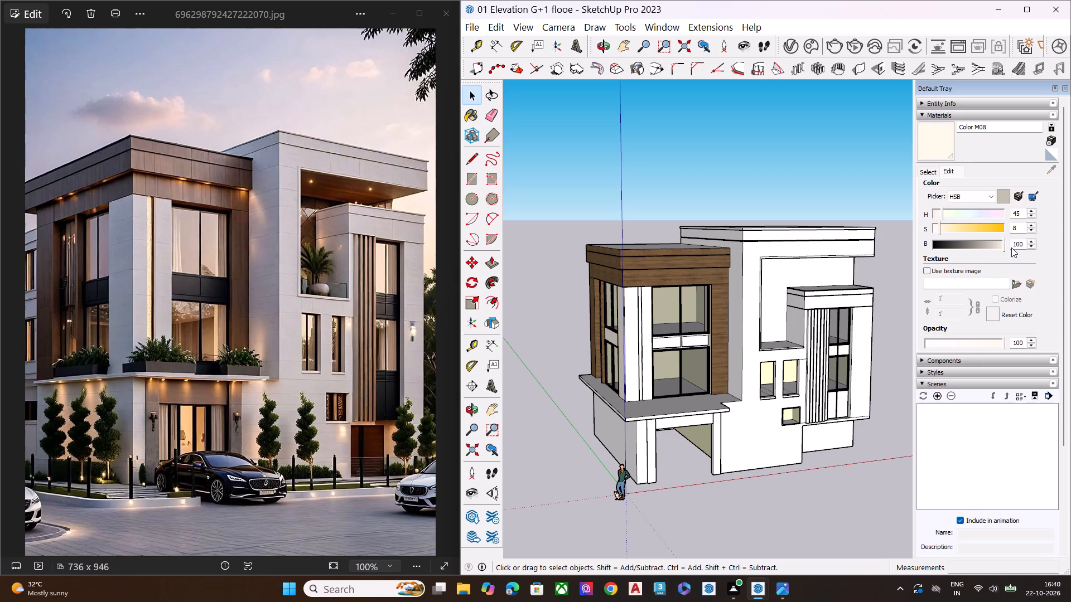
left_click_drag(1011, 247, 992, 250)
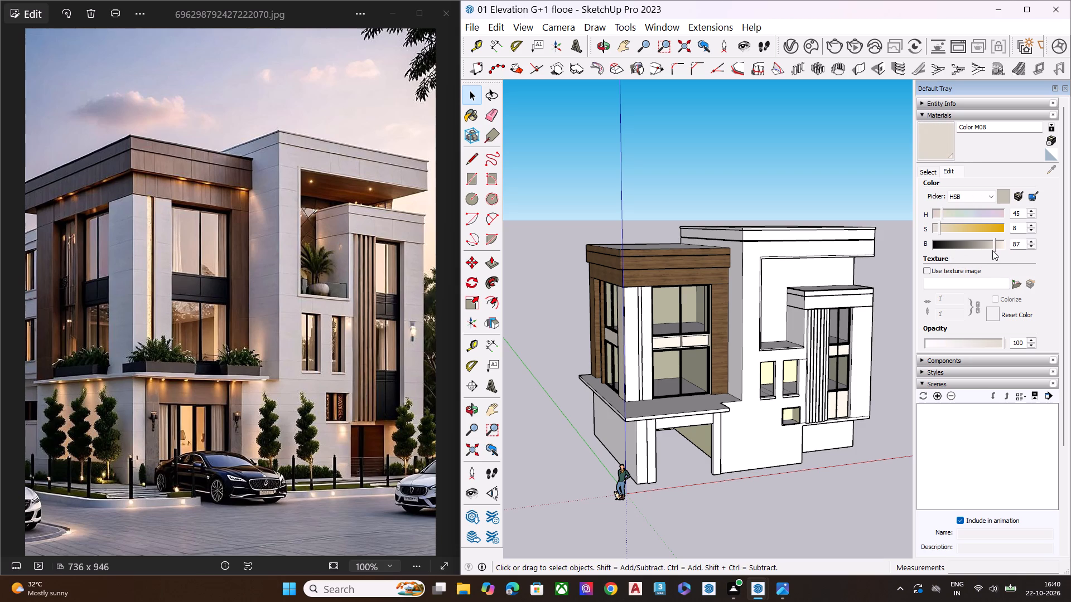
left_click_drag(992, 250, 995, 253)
Paint the front wall of the tall block with the lightened Color M08.
left_click(937, 144)
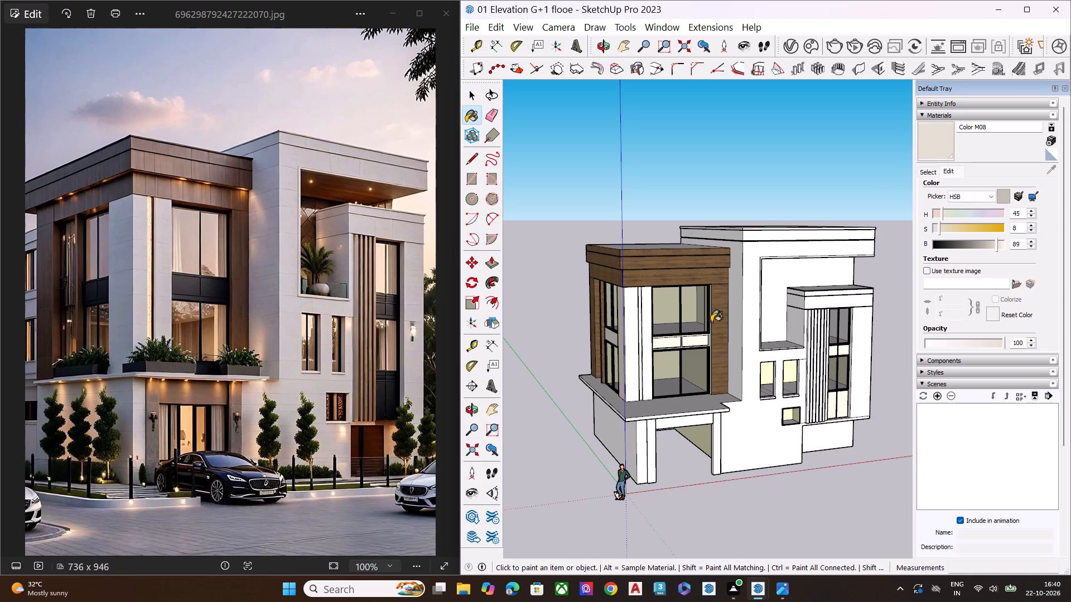
middle_click_drag(694, 323, 699, 249)
scroll(744, 265, "up", 3)
scroll(760, 268, "down", 1)
scroll(760, 268, "up", 2)
left_click(761, 268)
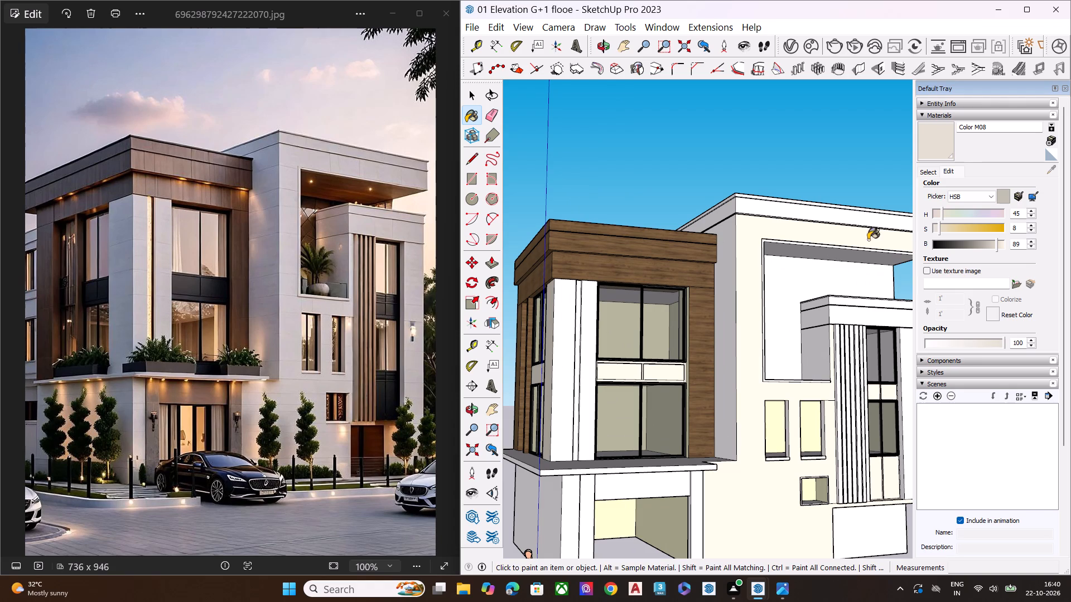
Adjust Color M08 to a saturation of 9 and a brightness of 88.
left_click(994, 244)
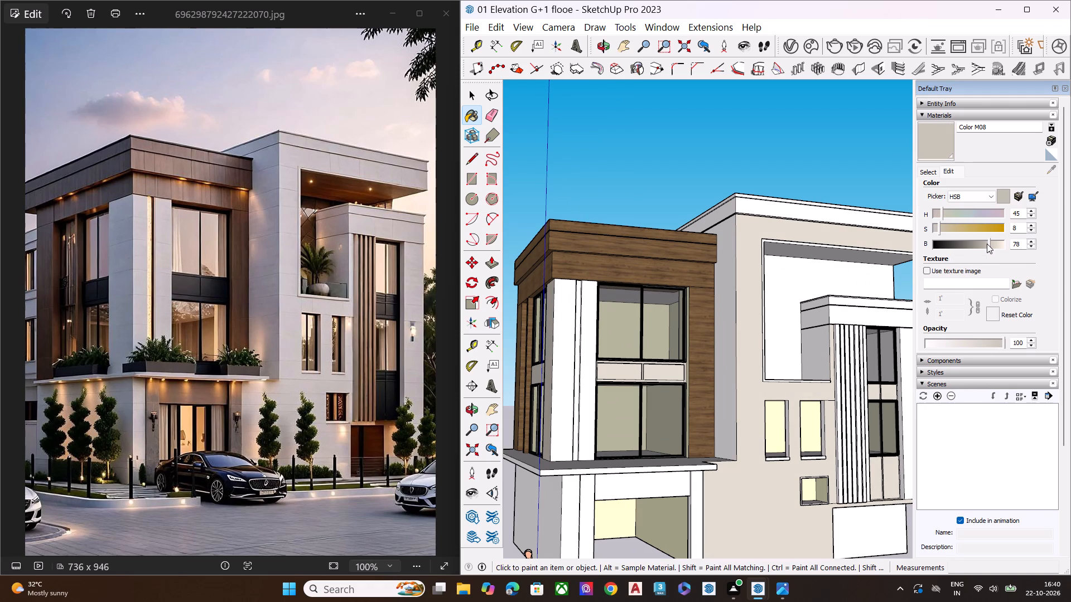
left_click(940, 227)
left_click(993, 248)
left_click(942, 230)
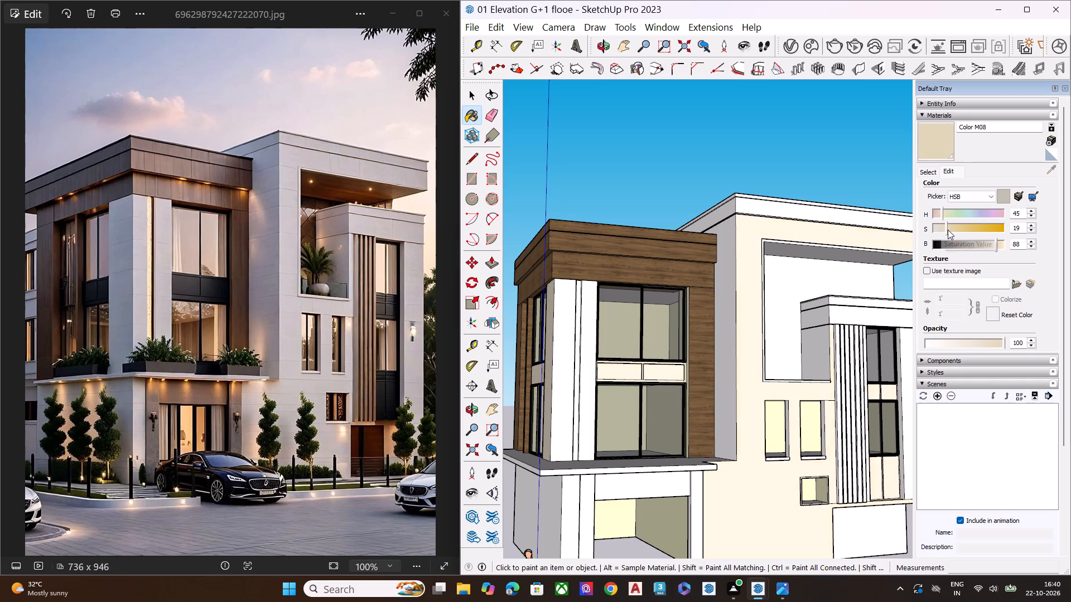
scroll(760, 217, "down", 7)
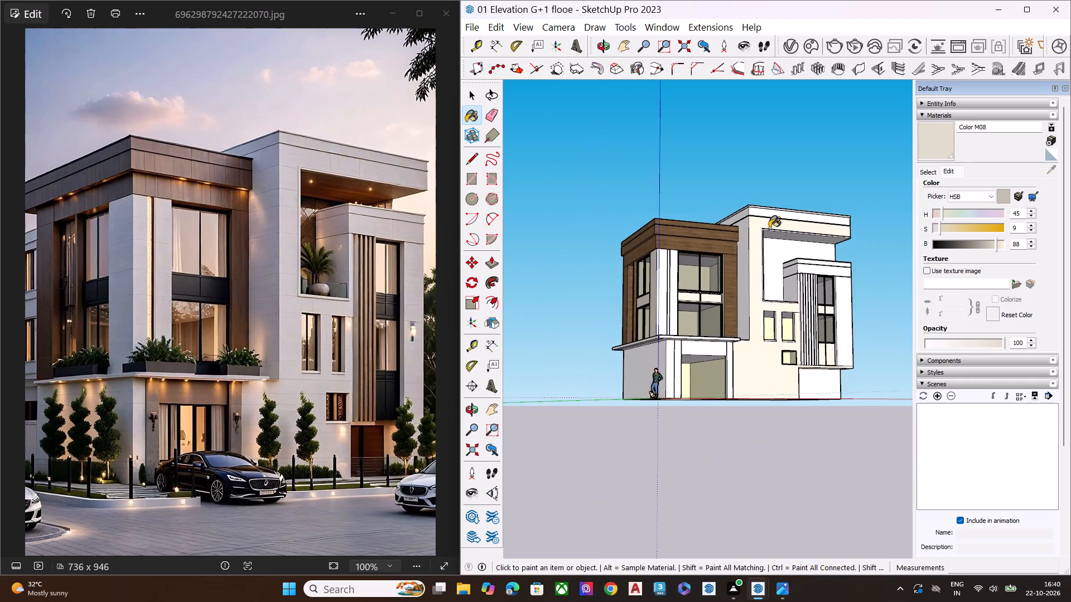
middle_click_drag(778, 257, 777, 236)
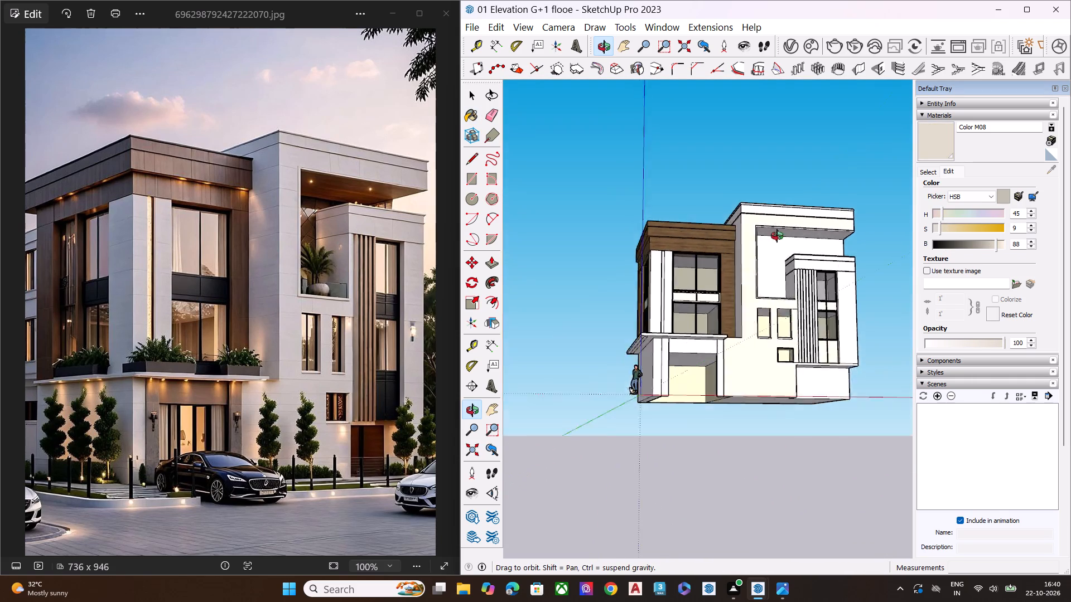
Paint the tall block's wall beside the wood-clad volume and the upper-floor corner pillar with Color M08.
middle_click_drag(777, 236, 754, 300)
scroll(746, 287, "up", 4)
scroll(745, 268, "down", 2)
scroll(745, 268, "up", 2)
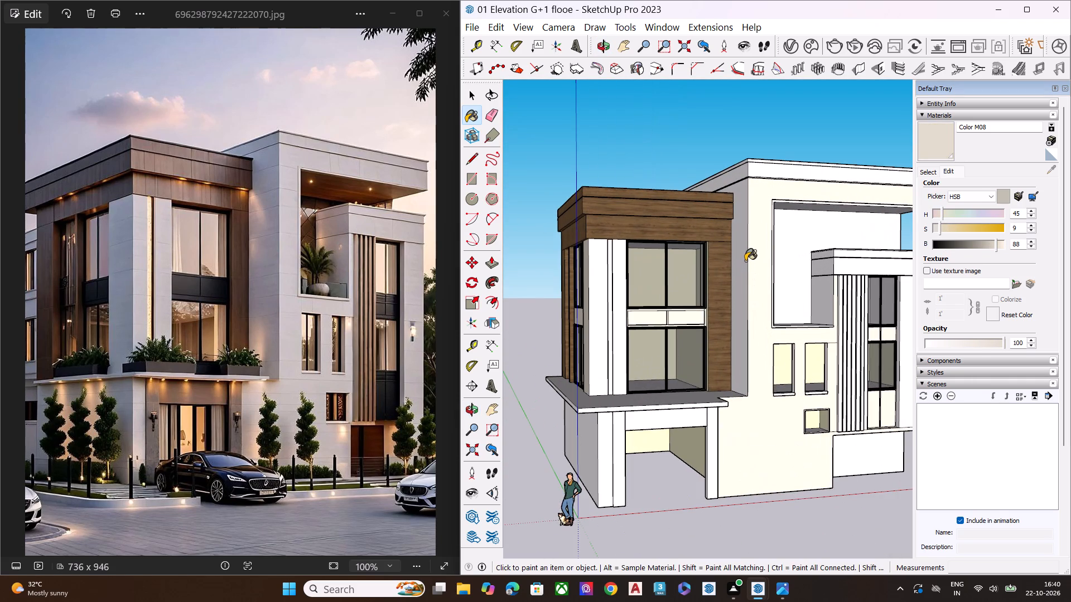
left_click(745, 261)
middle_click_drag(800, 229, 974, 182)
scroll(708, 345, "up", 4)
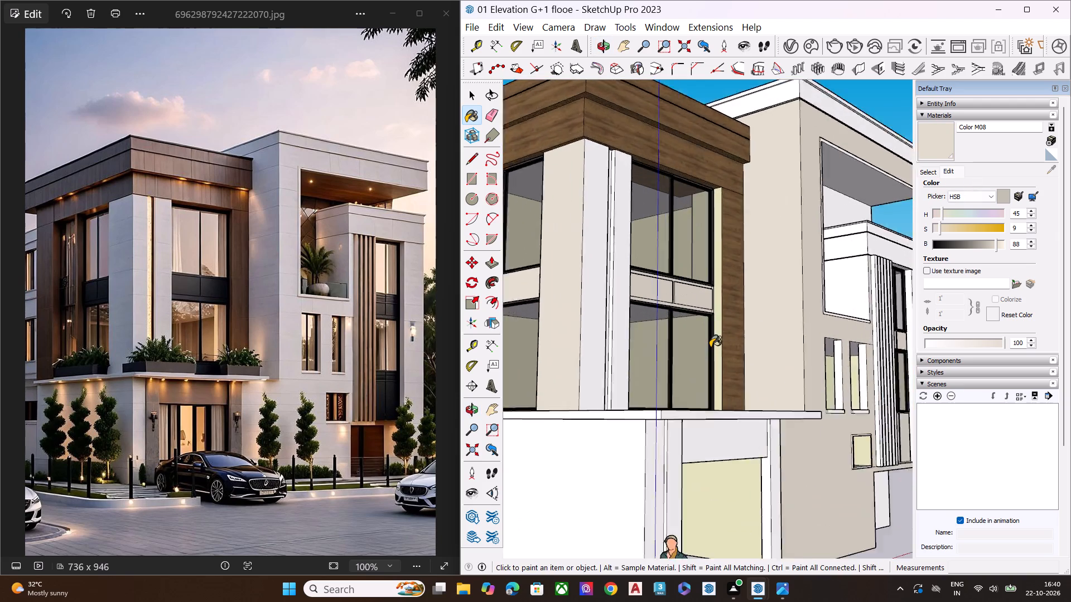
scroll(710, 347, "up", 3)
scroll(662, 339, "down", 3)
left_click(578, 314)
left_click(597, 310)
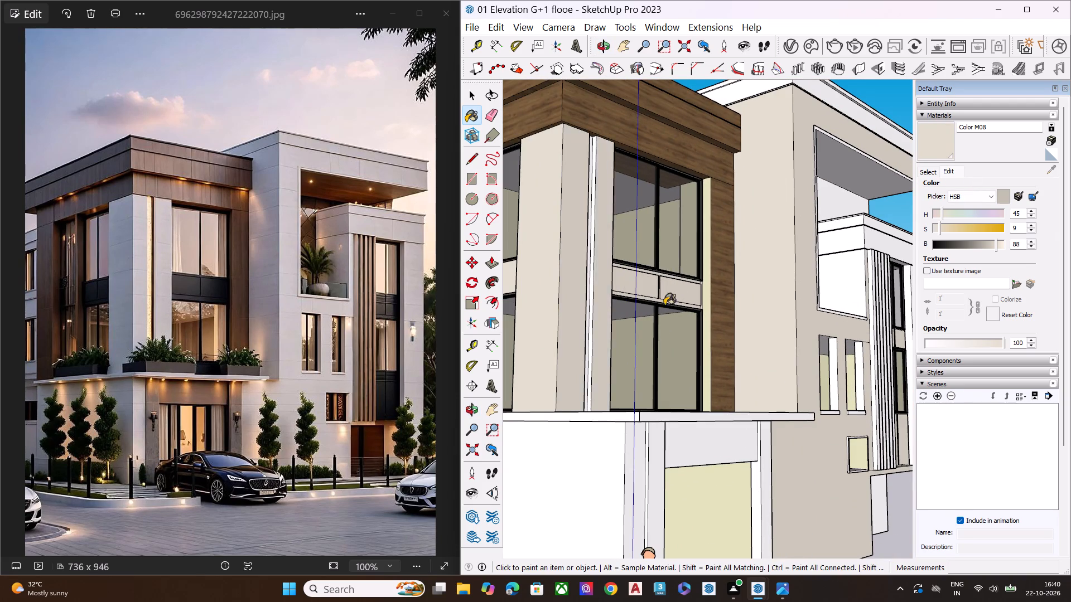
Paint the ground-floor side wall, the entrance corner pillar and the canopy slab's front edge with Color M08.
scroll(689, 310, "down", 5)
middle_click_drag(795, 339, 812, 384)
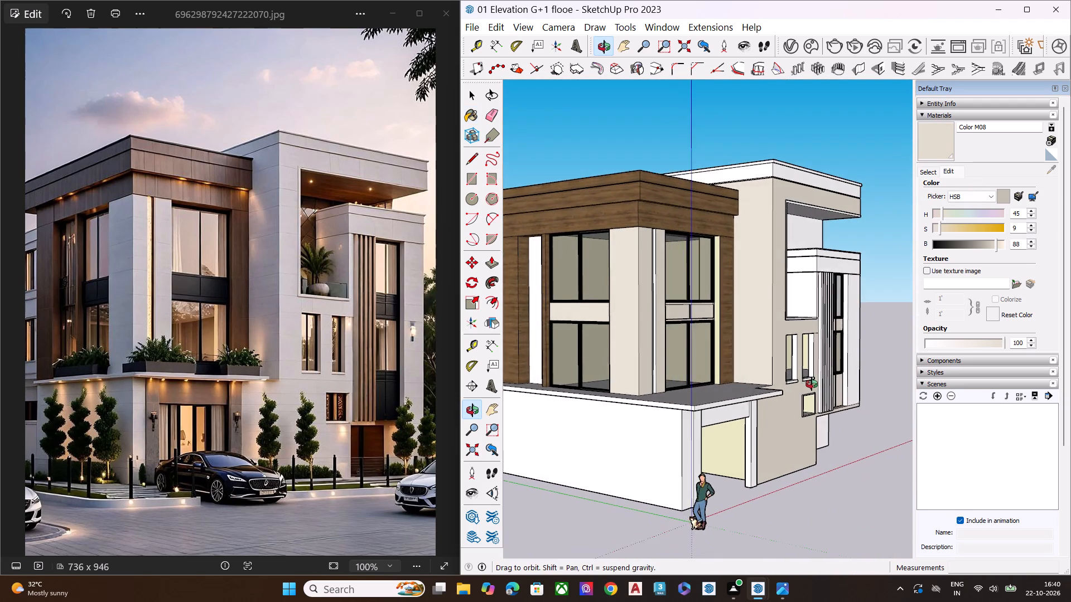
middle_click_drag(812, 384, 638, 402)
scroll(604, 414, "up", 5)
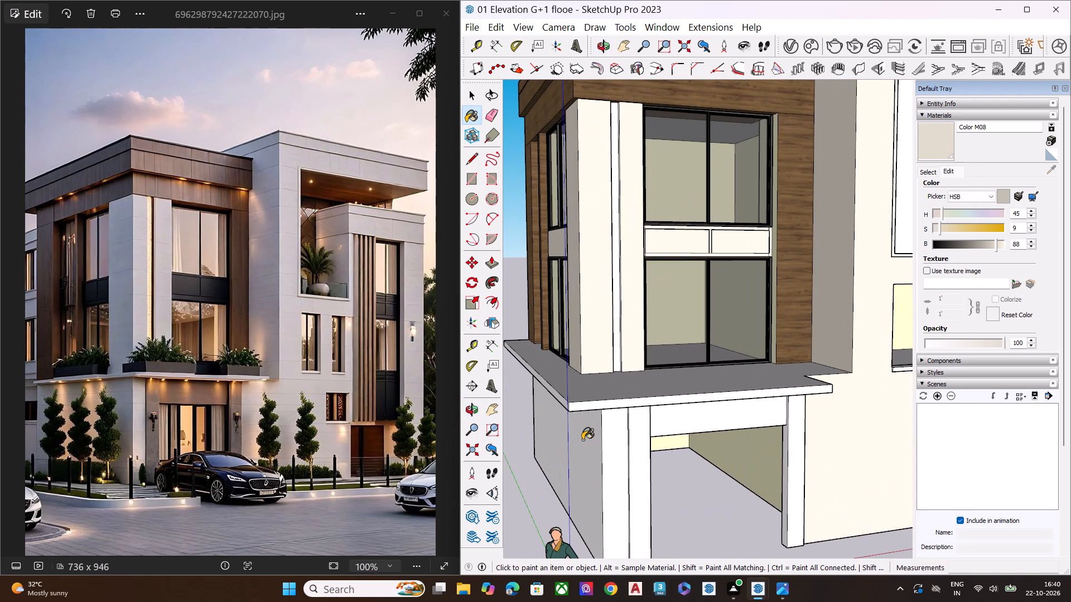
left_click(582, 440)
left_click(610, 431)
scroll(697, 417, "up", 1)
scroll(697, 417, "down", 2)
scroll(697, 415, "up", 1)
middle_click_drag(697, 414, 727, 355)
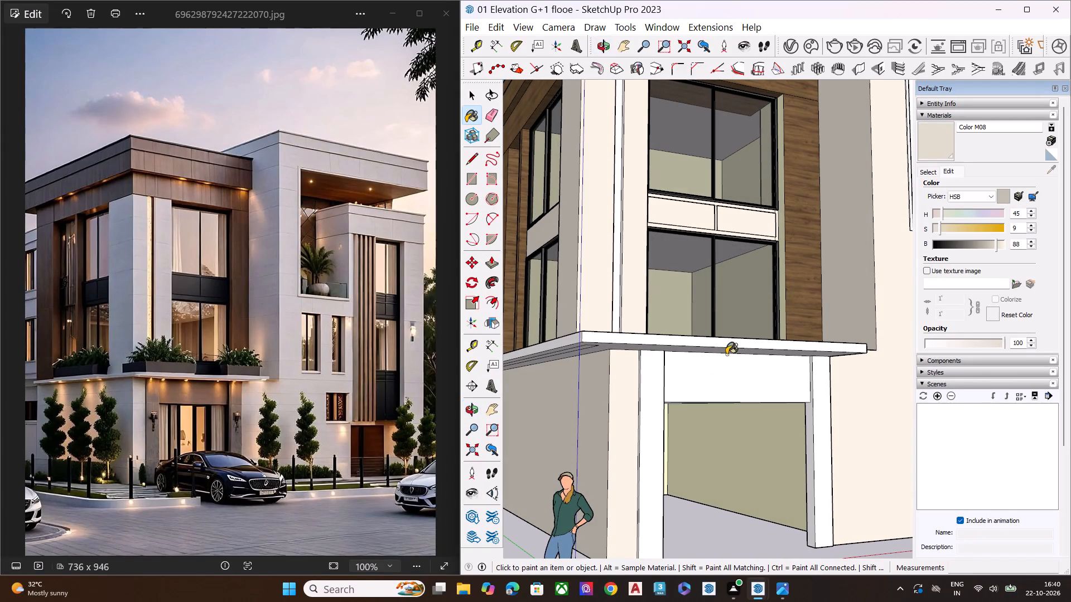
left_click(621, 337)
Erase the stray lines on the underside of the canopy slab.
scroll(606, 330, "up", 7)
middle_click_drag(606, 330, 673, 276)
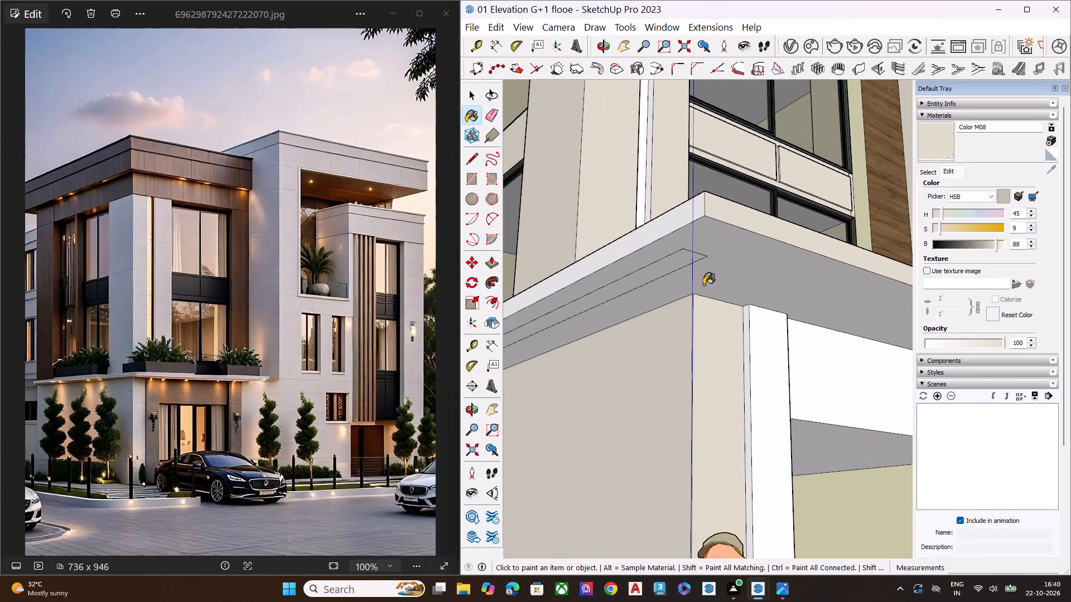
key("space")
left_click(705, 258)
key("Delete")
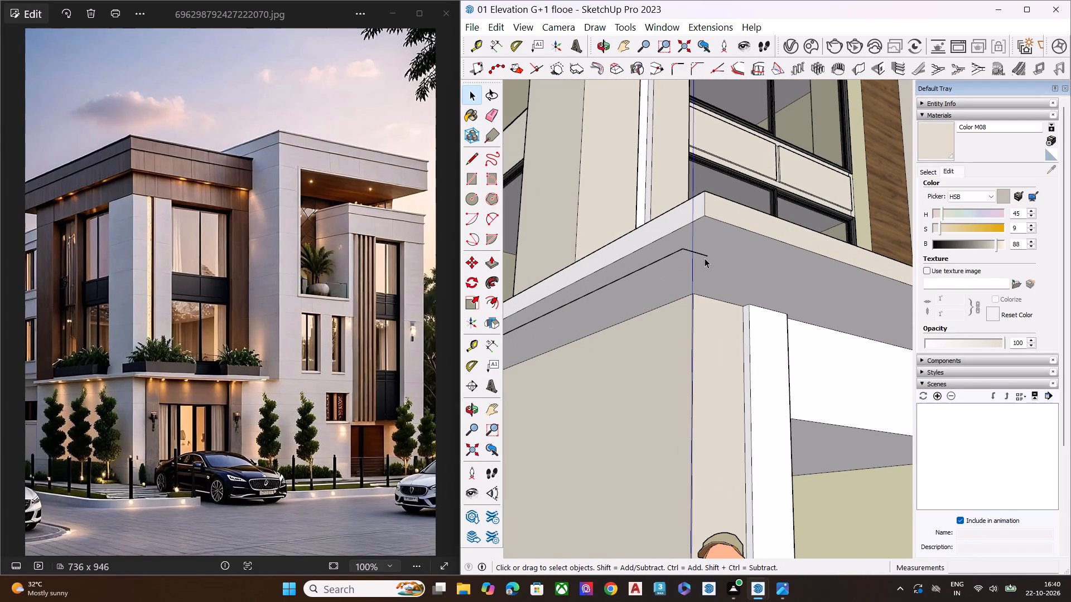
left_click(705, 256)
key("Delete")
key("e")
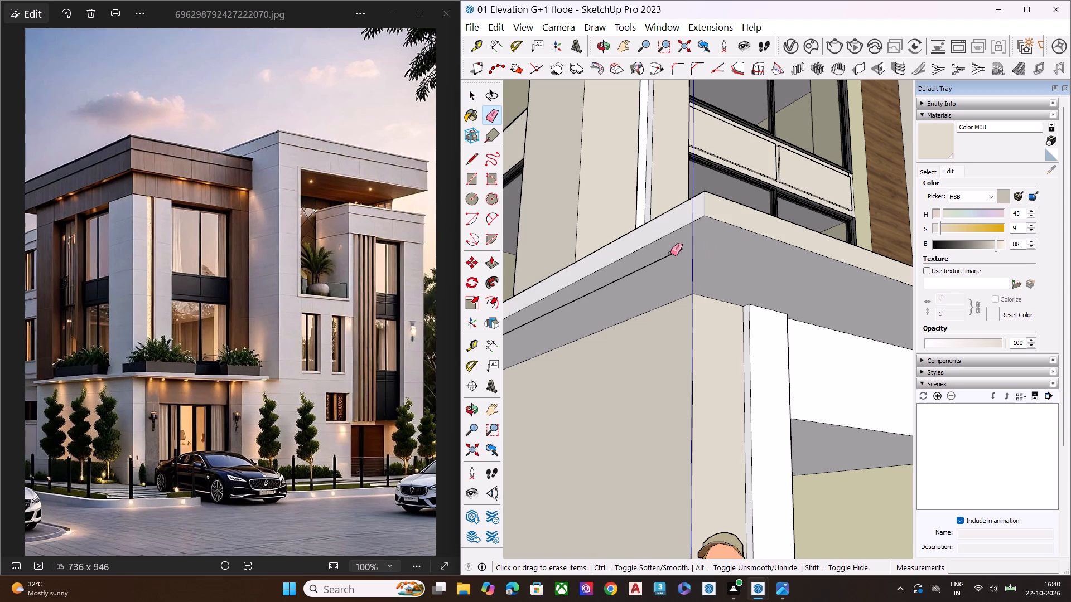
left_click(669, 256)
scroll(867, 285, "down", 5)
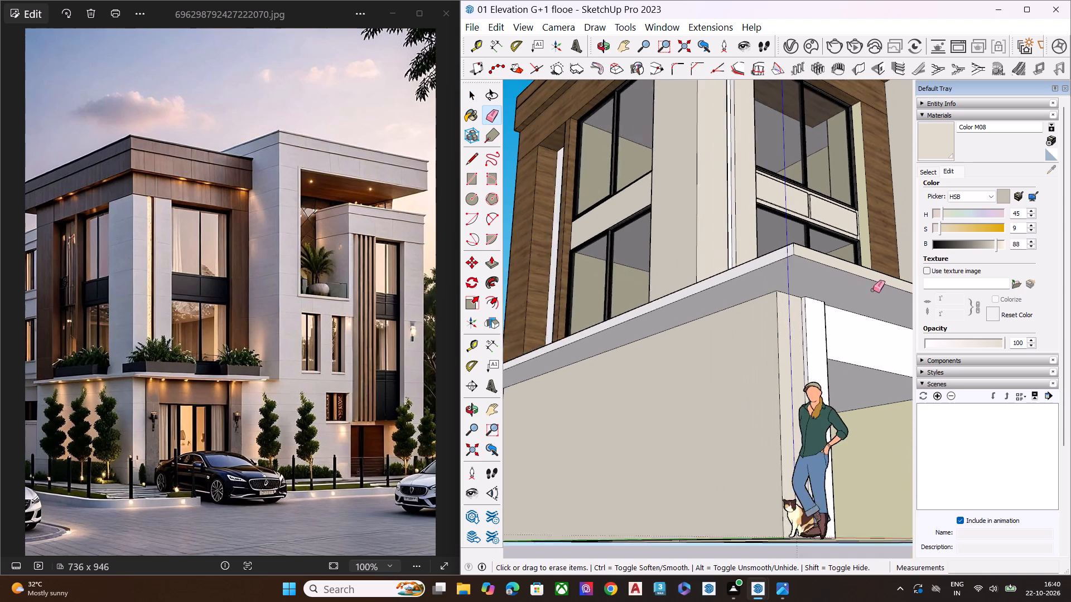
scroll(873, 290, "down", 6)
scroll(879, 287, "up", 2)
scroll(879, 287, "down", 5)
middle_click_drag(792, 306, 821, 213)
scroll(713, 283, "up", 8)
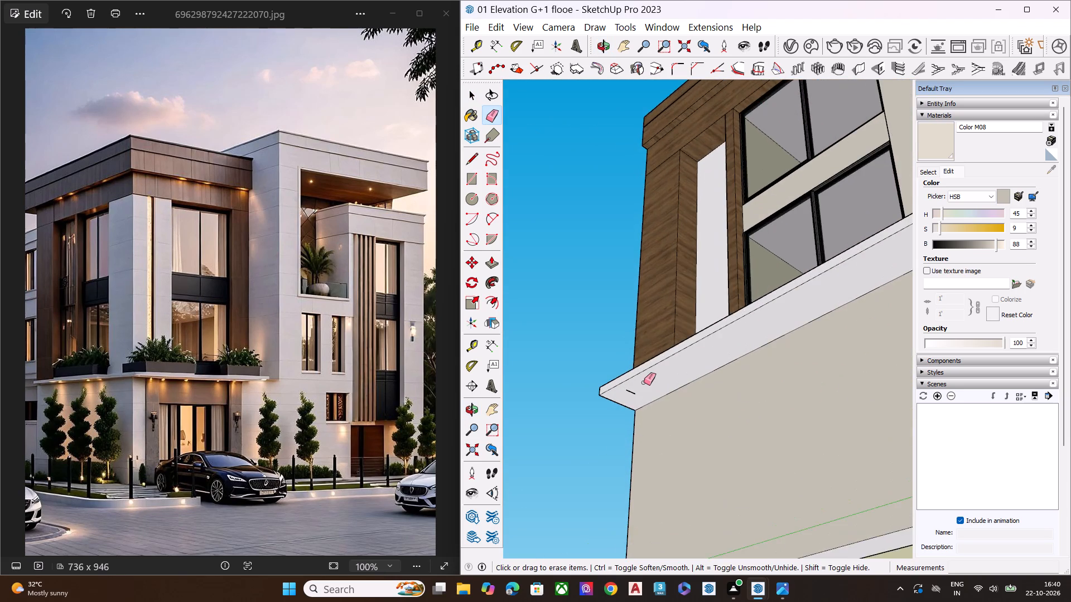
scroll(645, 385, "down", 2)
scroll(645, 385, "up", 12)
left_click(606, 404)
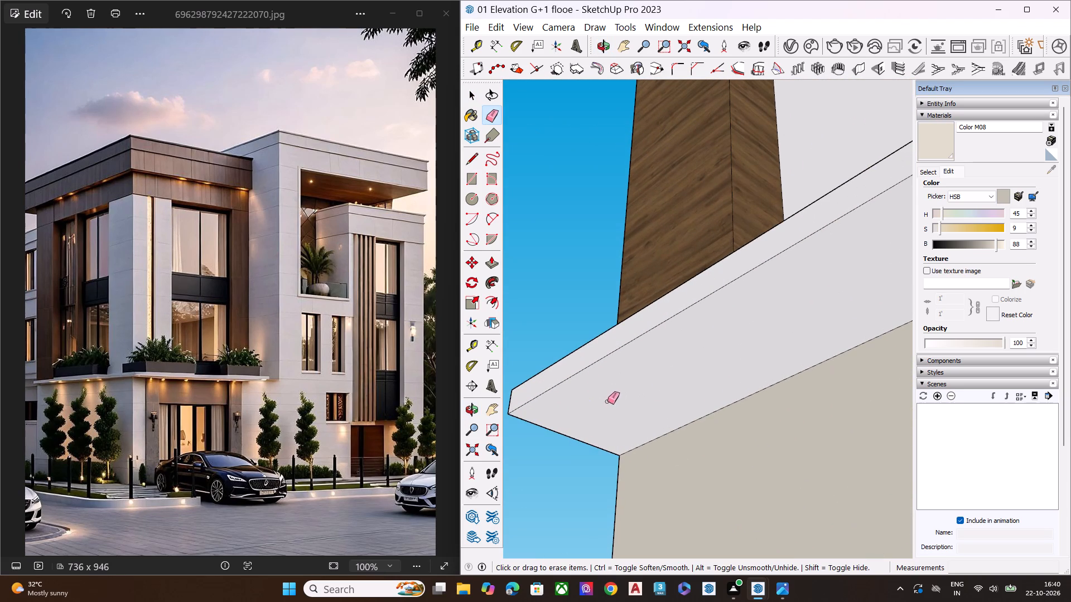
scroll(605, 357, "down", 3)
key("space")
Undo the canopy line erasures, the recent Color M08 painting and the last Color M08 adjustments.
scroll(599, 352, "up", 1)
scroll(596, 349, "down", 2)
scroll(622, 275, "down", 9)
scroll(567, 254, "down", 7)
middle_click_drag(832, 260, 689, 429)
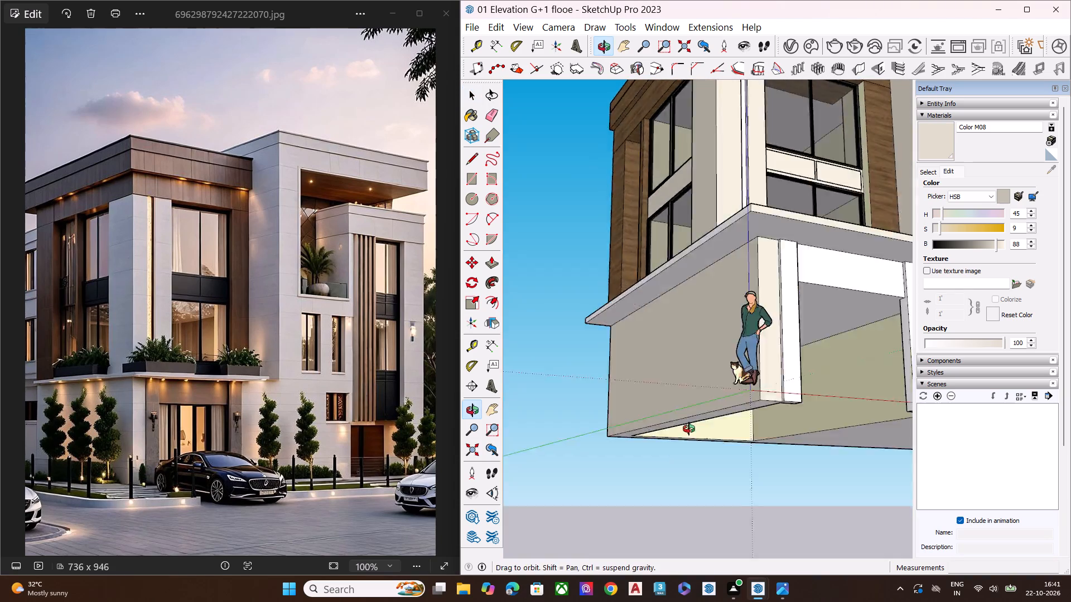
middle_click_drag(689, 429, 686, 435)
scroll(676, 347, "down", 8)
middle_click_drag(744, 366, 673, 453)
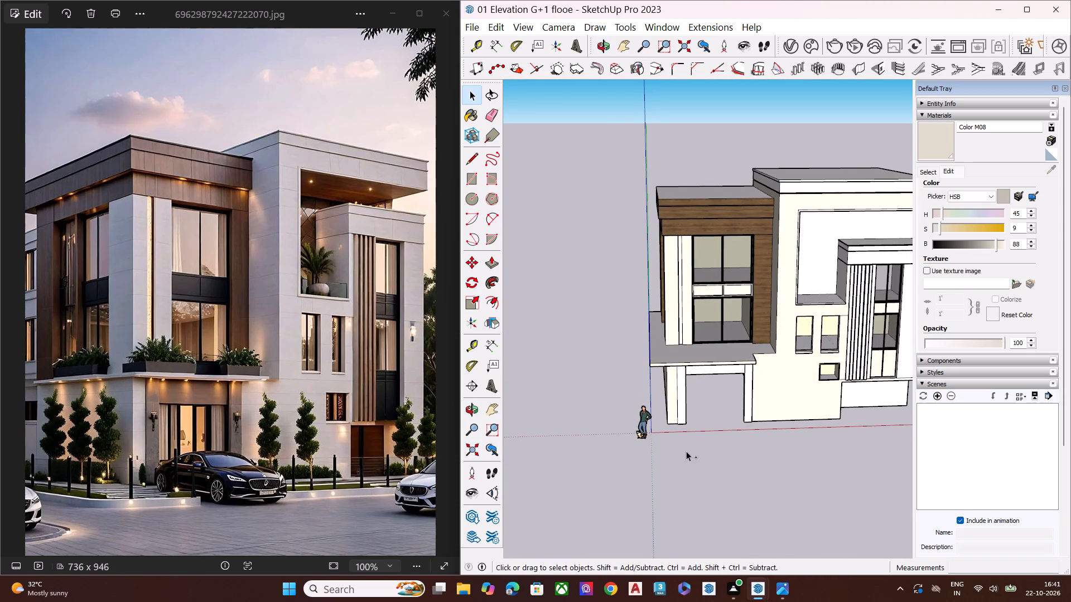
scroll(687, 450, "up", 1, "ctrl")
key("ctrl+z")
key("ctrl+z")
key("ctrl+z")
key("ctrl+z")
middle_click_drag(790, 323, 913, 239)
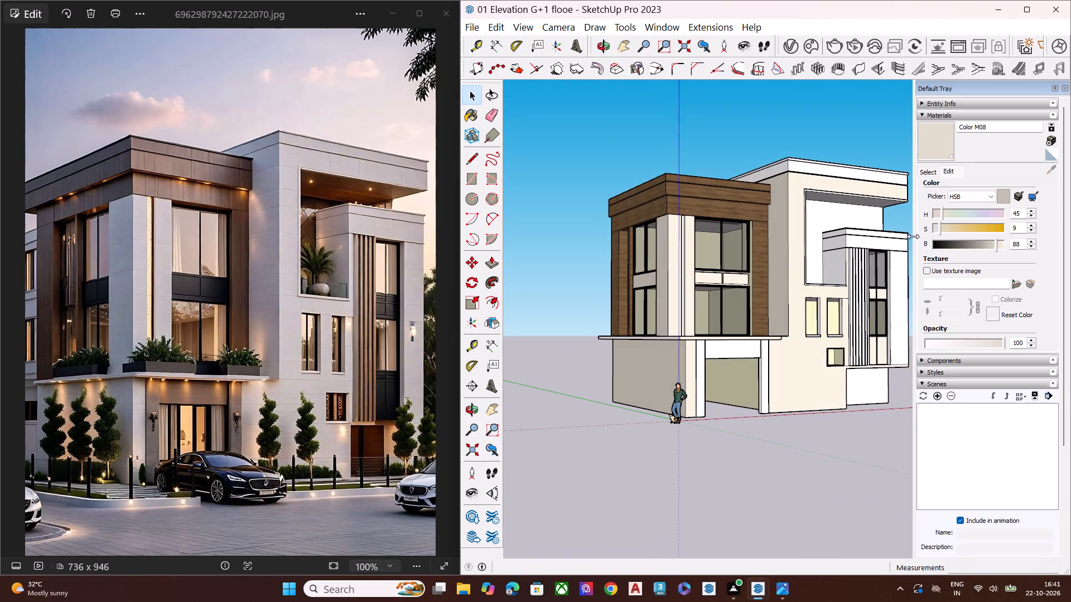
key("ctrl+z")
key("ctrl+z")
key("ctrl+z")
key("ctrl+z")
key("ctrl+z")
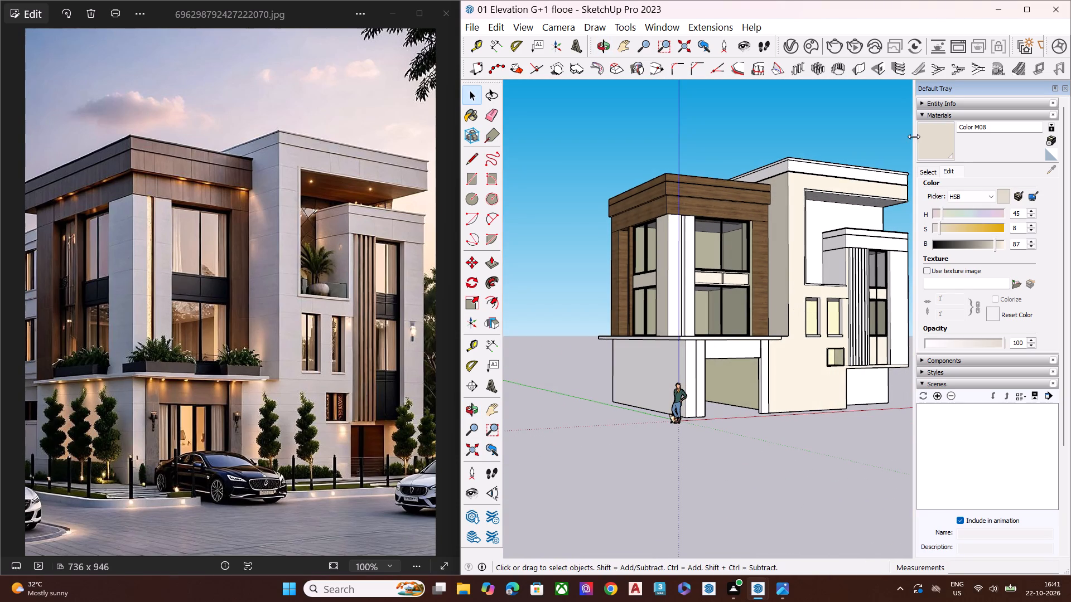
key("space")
Delete the materials Walnut Semigloss 300cm#1 and Walnut Semigloss 300cm in the V-Ray Asset Editor.
left_click(787, 43)
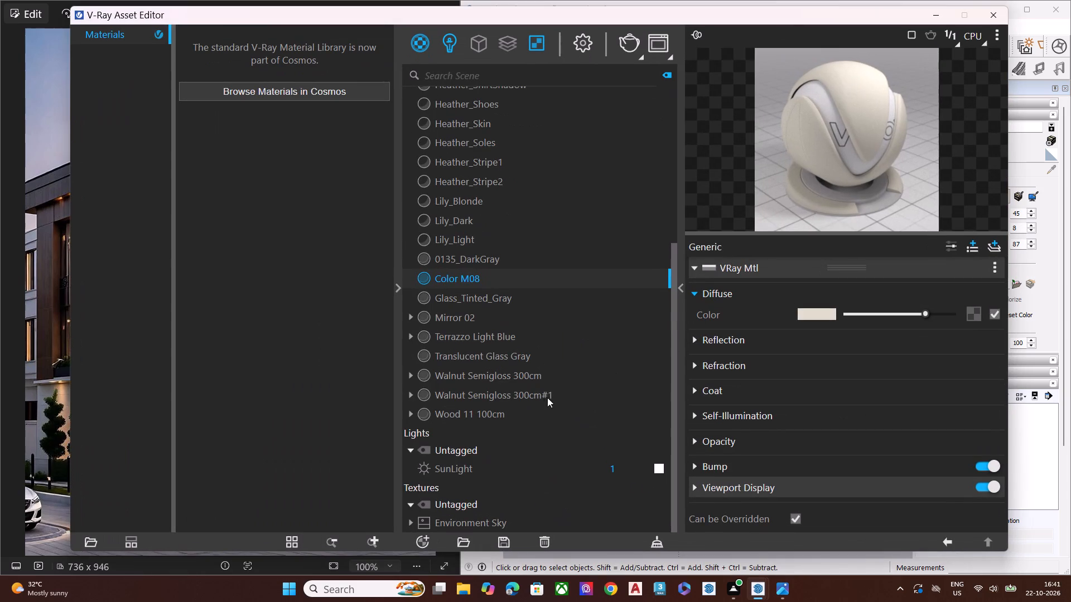
left_click(525, 394)
right_click(525, 394)
left_click(562, 346)
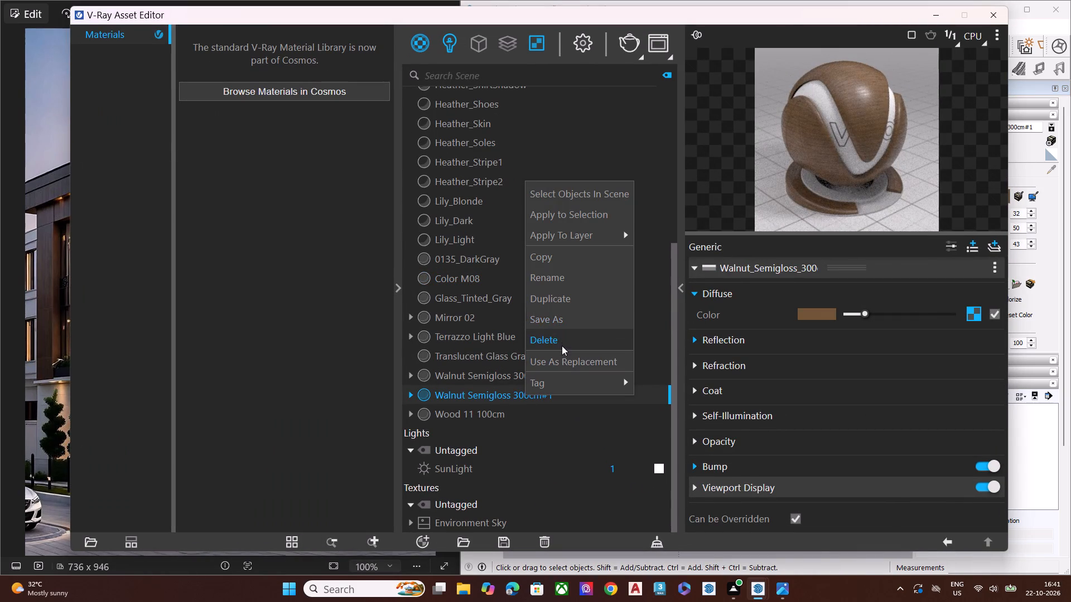
left_click(576, 294)
left_click(520, 397)
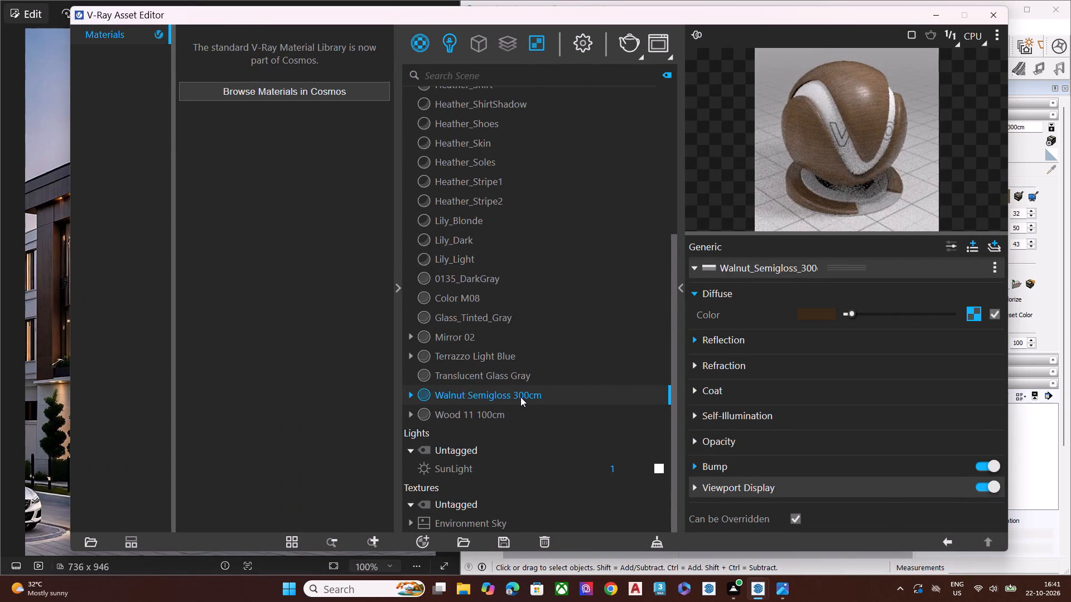
right_click(520, 397)
left_click(543, 339)
left_click(571, 292)
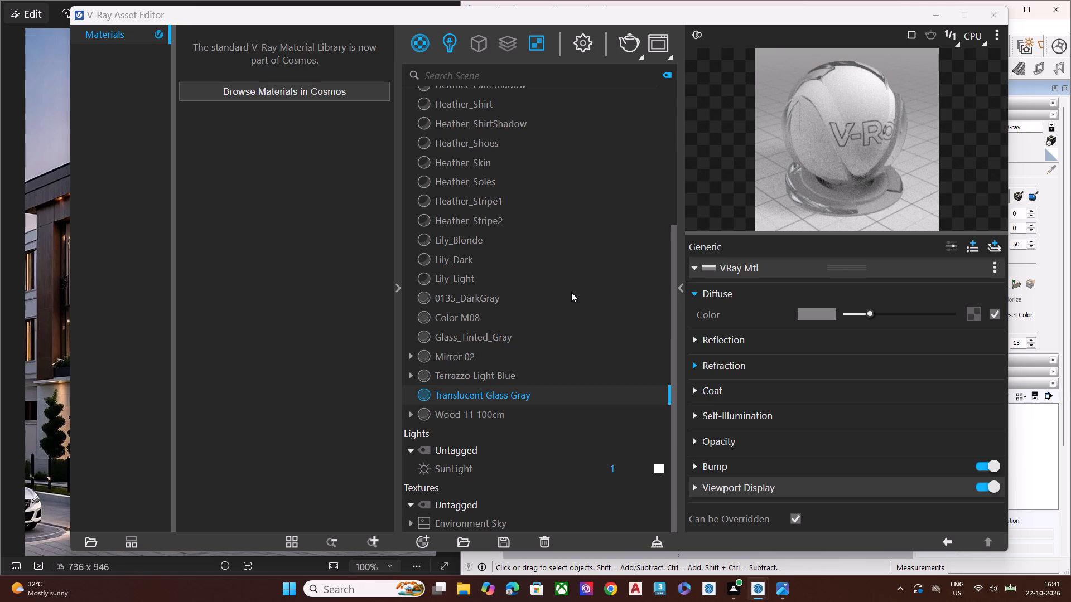
Delete the material Wood 11 100cm and close the V-Ray Asset Editor.
left_click(513, 379)
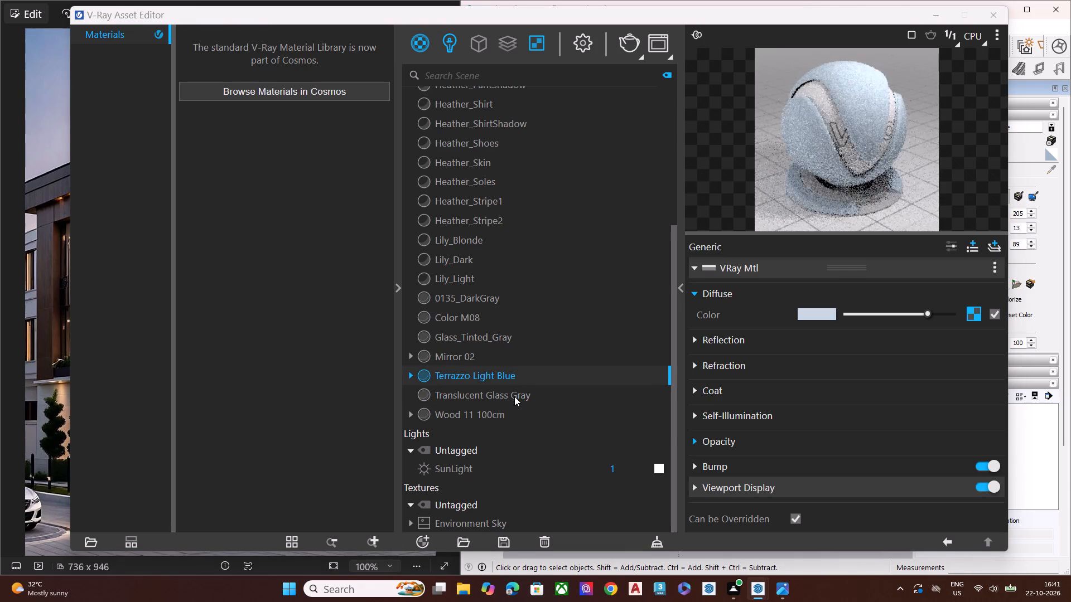
left_click(514, 396)
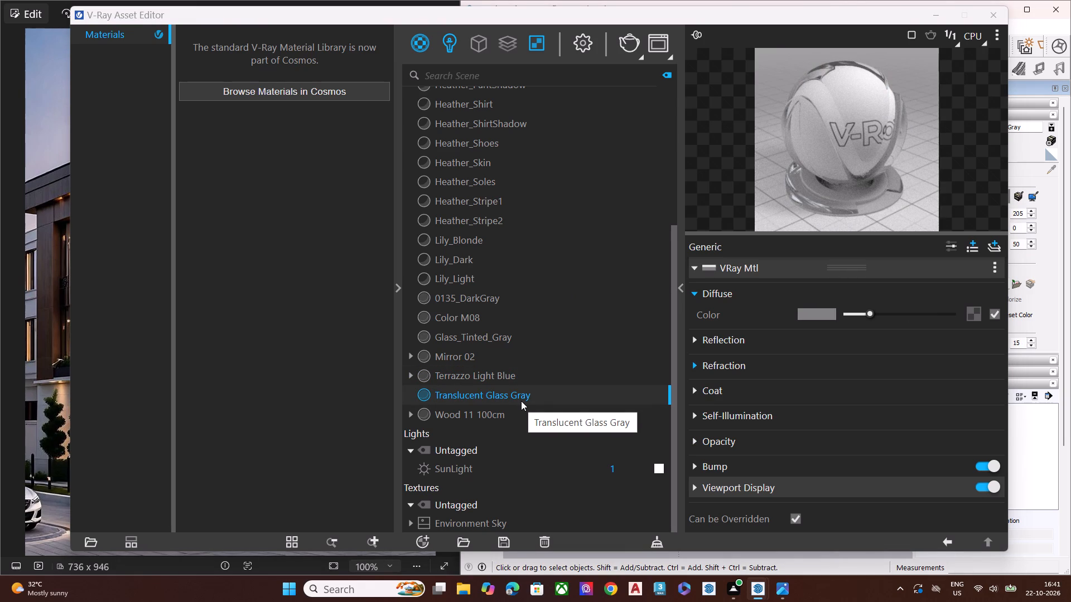
left_click(496, 414)
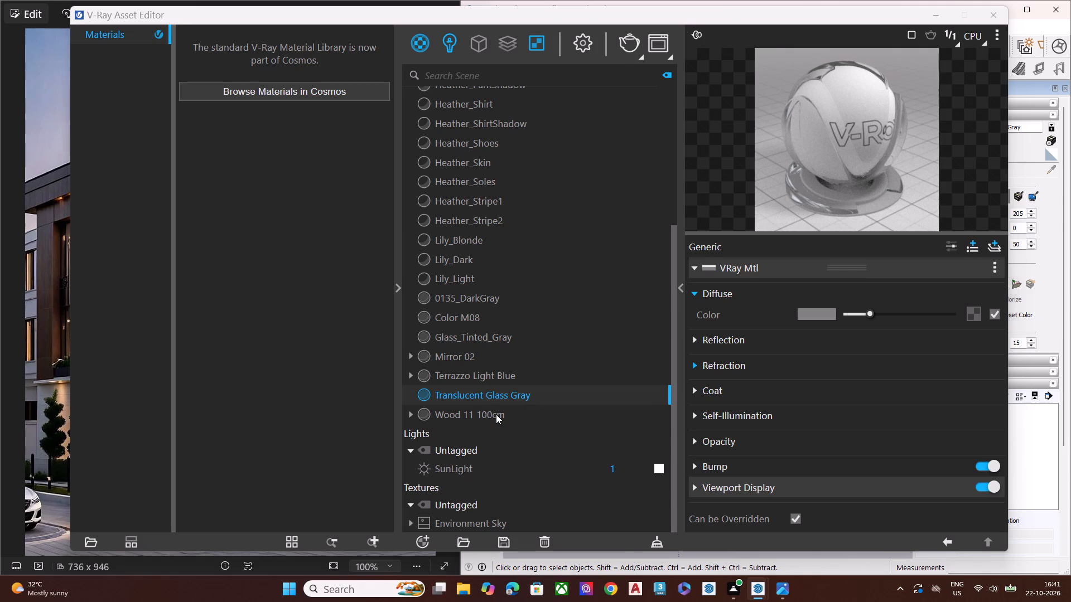
right_click(496, 414)
left_click(525, 360)
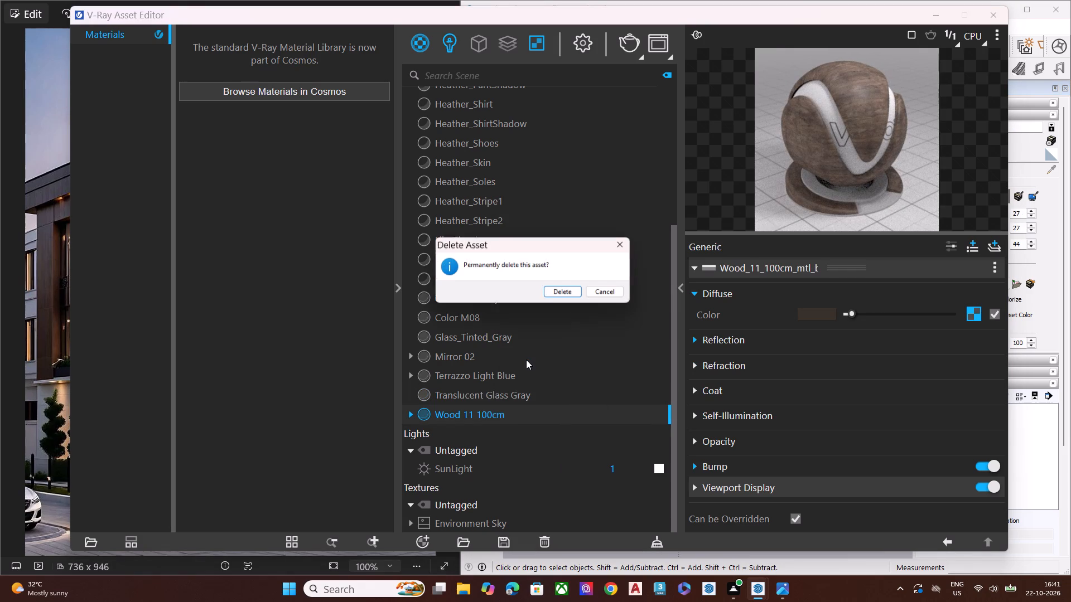
left_click(563, 295)
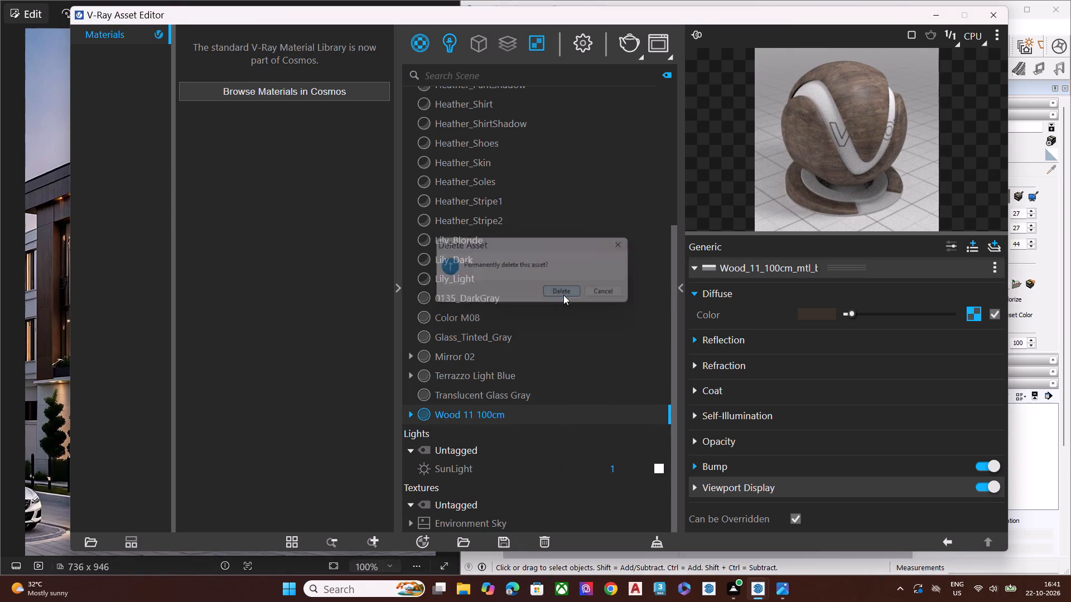
left_click(1000, 11)
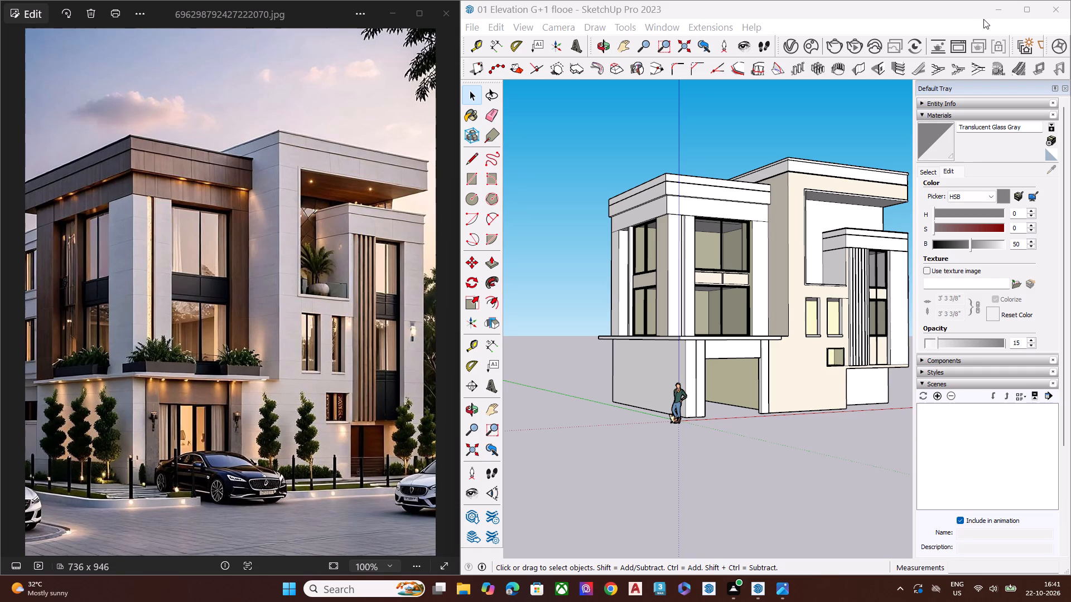
scroll(879, 33, "down", 7)
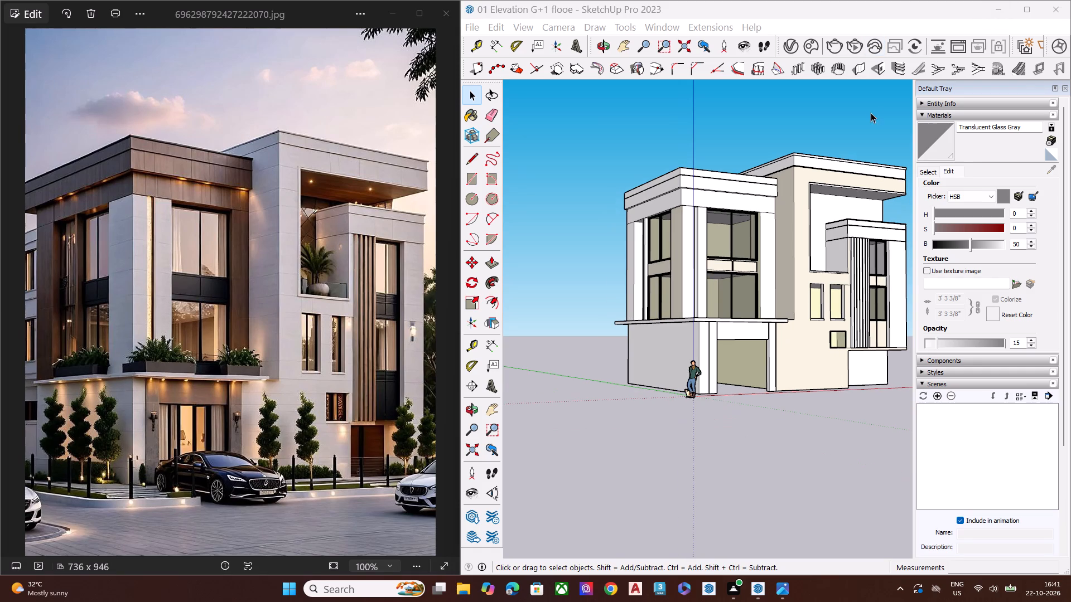
Reopen the V-Ray Asset Editor, delete the material Color M08 and put the editor away.
left_click(780, 48)
left_click(787, 47)
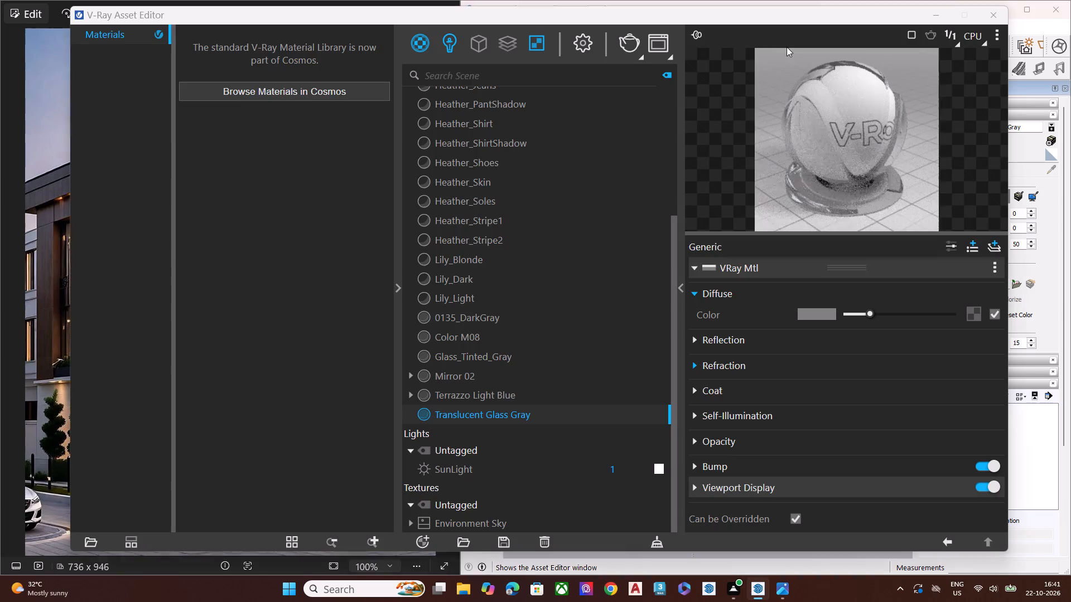
left_click(471, 385)
left_click(478, 368)
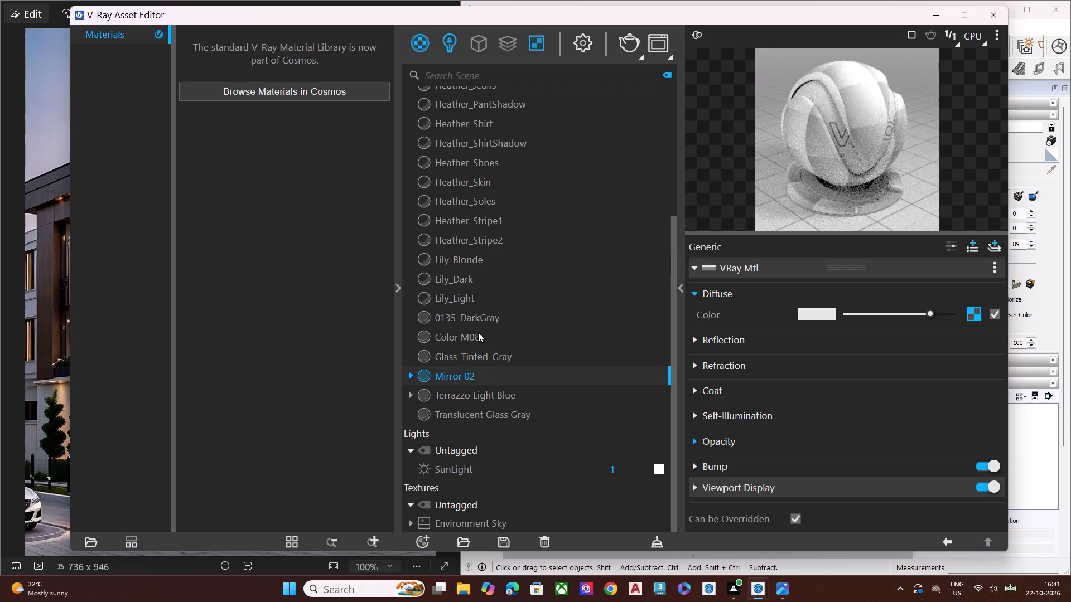
left_click(478, 332)
right_click(478, 332)
left_click(524, 284)
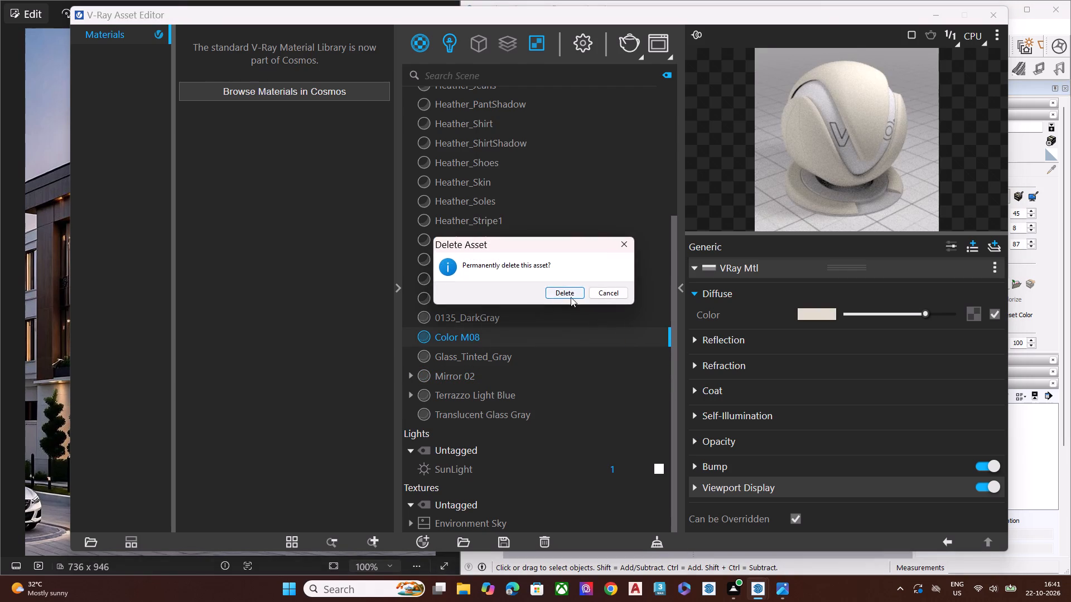
left_click(571, 297)
left_click(930, 21)
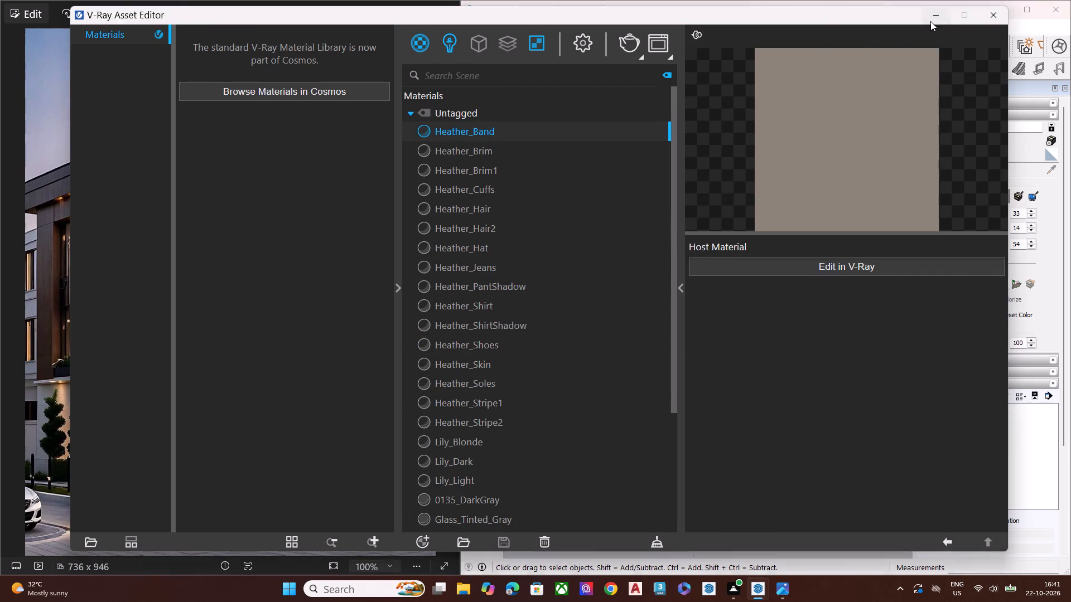
Examine the house's front and side walls from several angles against the reference photo.
scroll(727, 174, "down", 7)
middle_click_drag(793, 213, 705, 299)
scroll(748, 293, "up", 5)
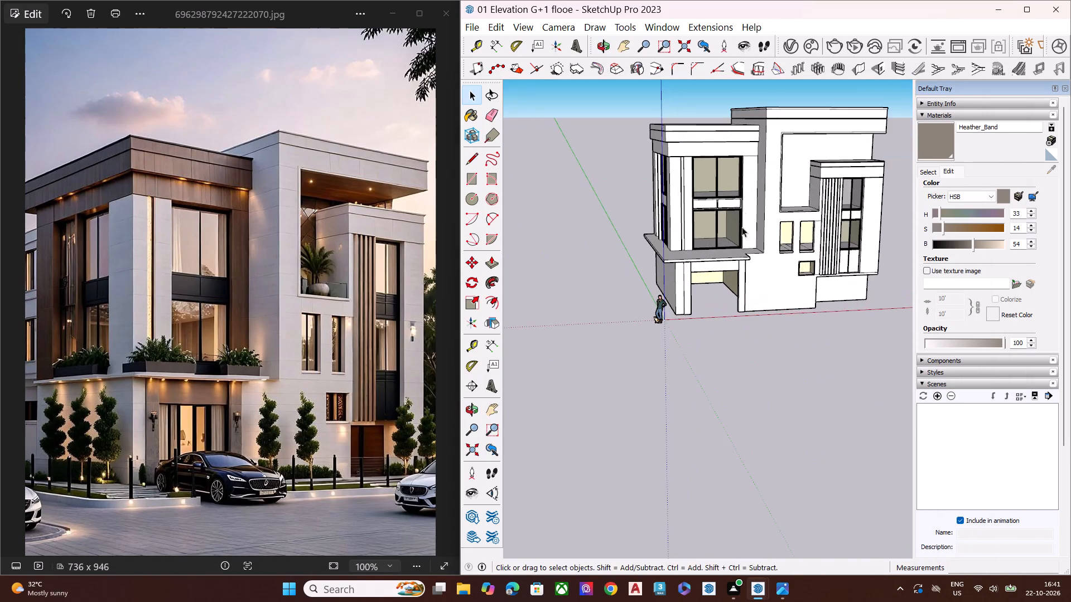
middle_click_drag(747, 211, 886, 116)
scroll(861, 138, "up", 8)
scroll(771, 176, "down", 7)
middle_click_drag(729, 222, 724, 231)
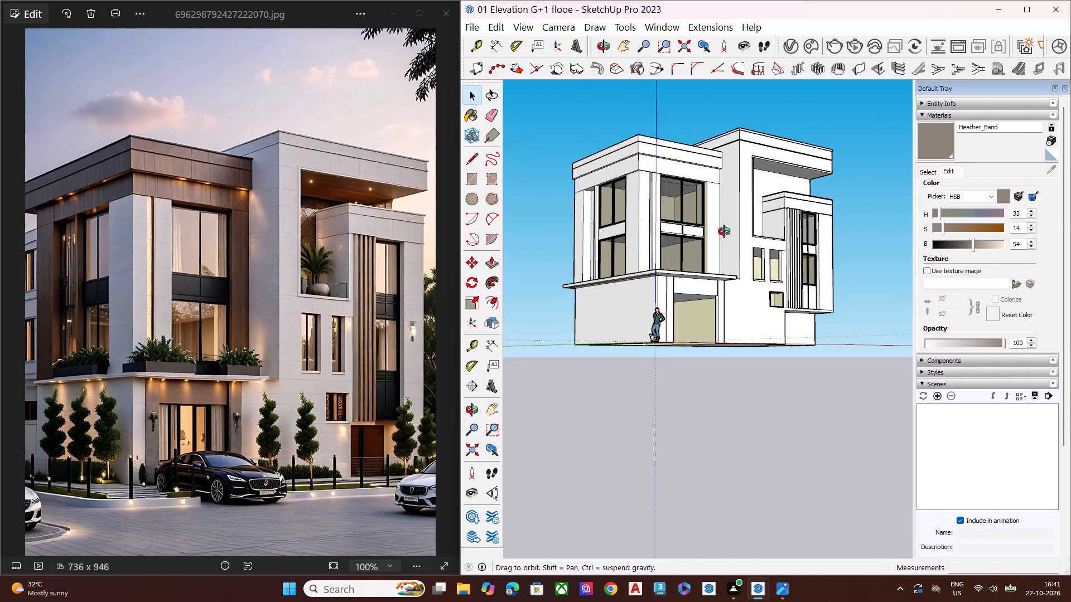
scroll(725, 230, "down", 1)
middle_click_drag(724, 231, 603, 281)
middle_click_drag(603, 281, 635, 240)
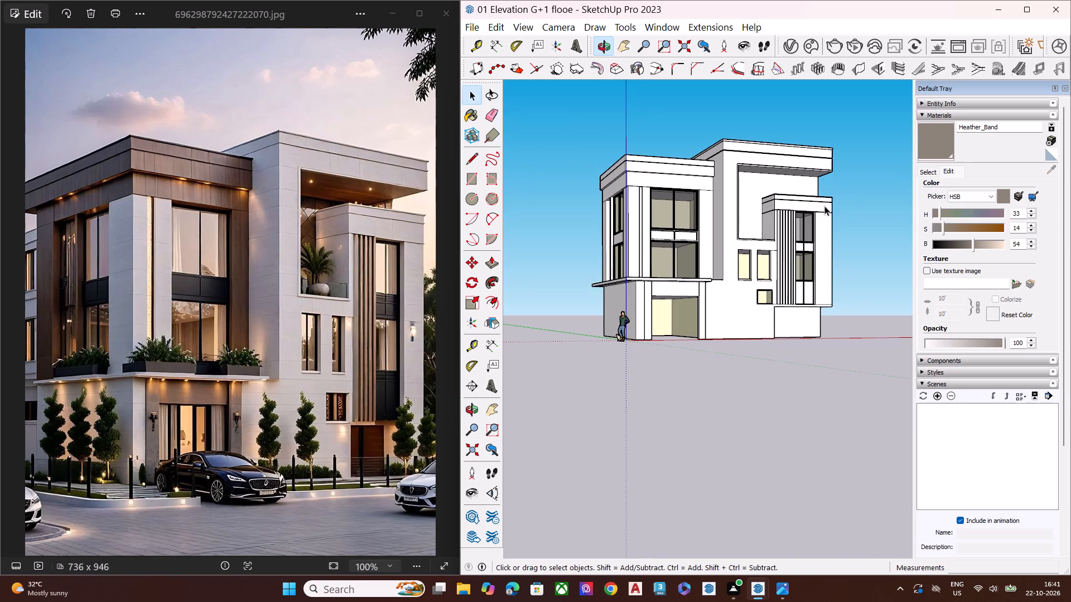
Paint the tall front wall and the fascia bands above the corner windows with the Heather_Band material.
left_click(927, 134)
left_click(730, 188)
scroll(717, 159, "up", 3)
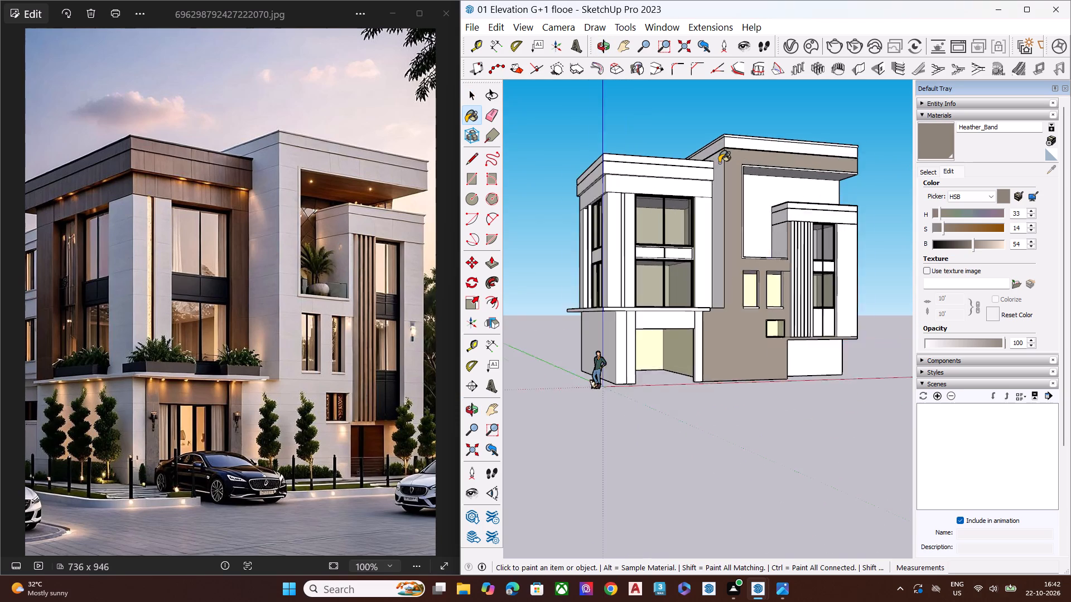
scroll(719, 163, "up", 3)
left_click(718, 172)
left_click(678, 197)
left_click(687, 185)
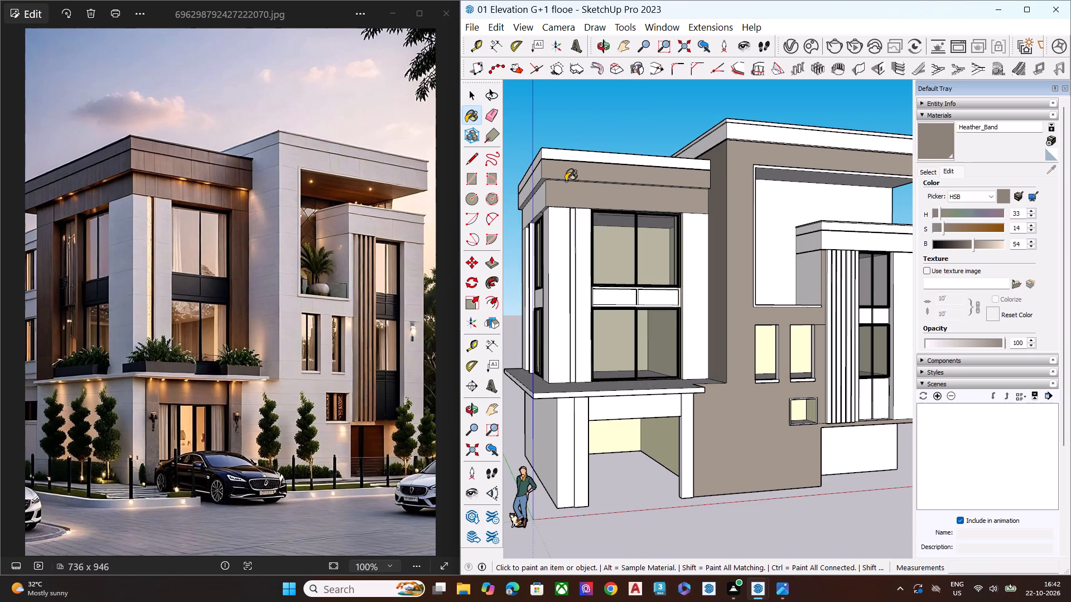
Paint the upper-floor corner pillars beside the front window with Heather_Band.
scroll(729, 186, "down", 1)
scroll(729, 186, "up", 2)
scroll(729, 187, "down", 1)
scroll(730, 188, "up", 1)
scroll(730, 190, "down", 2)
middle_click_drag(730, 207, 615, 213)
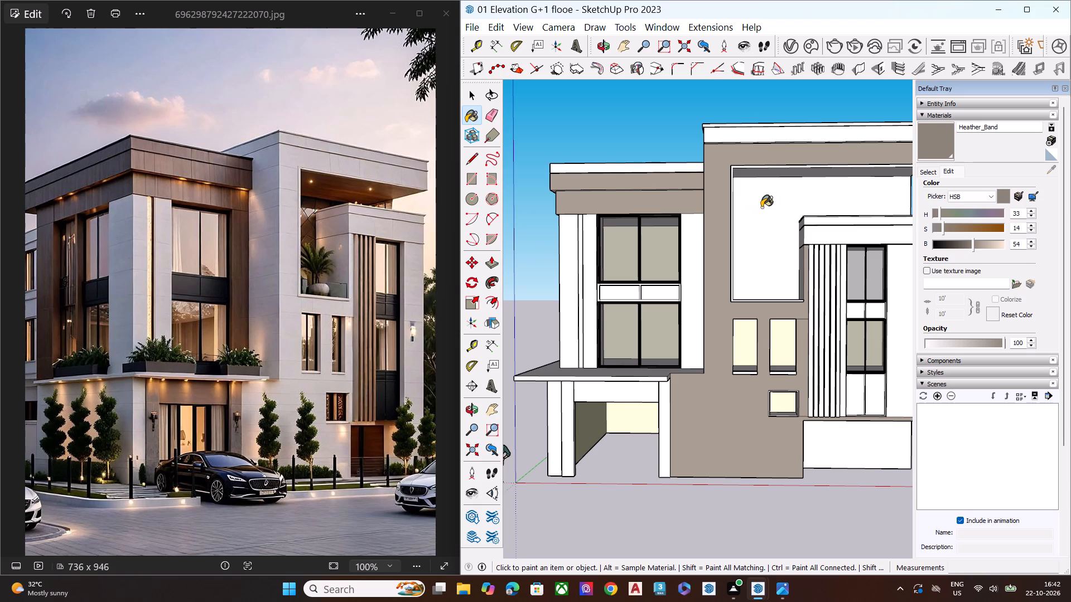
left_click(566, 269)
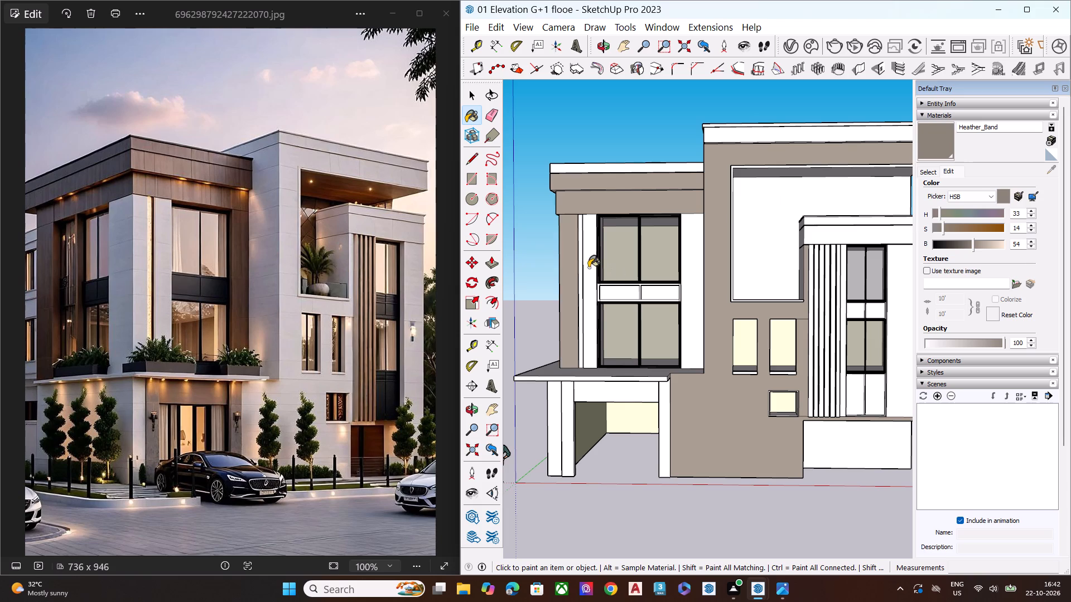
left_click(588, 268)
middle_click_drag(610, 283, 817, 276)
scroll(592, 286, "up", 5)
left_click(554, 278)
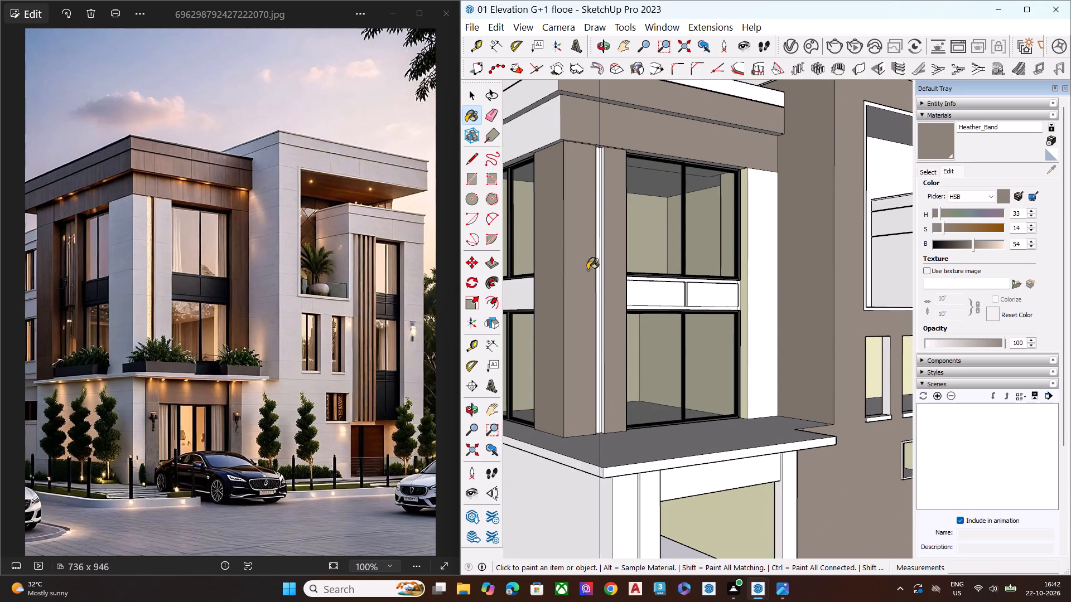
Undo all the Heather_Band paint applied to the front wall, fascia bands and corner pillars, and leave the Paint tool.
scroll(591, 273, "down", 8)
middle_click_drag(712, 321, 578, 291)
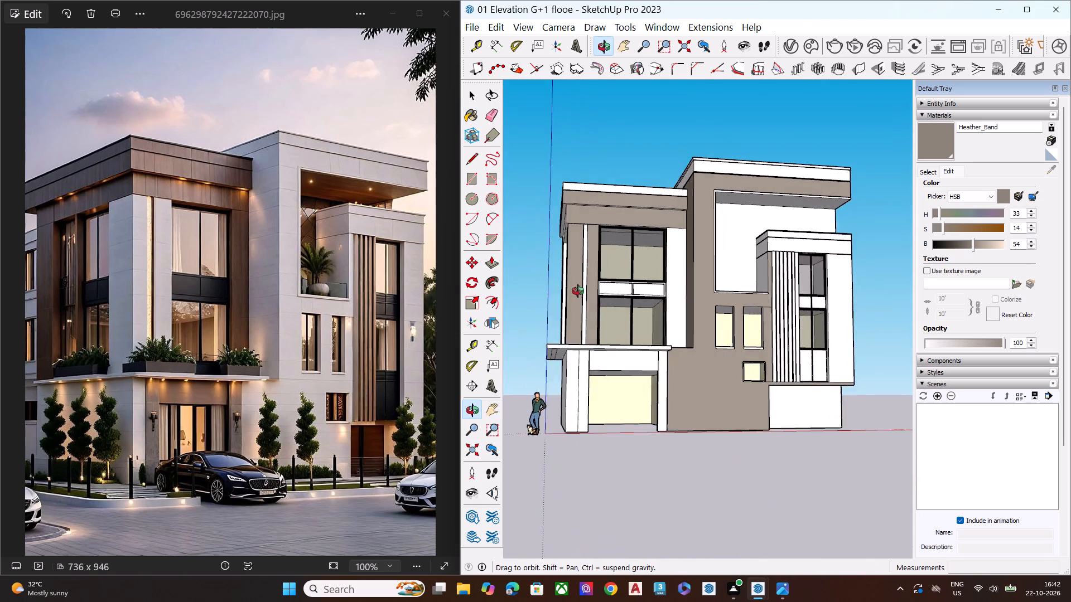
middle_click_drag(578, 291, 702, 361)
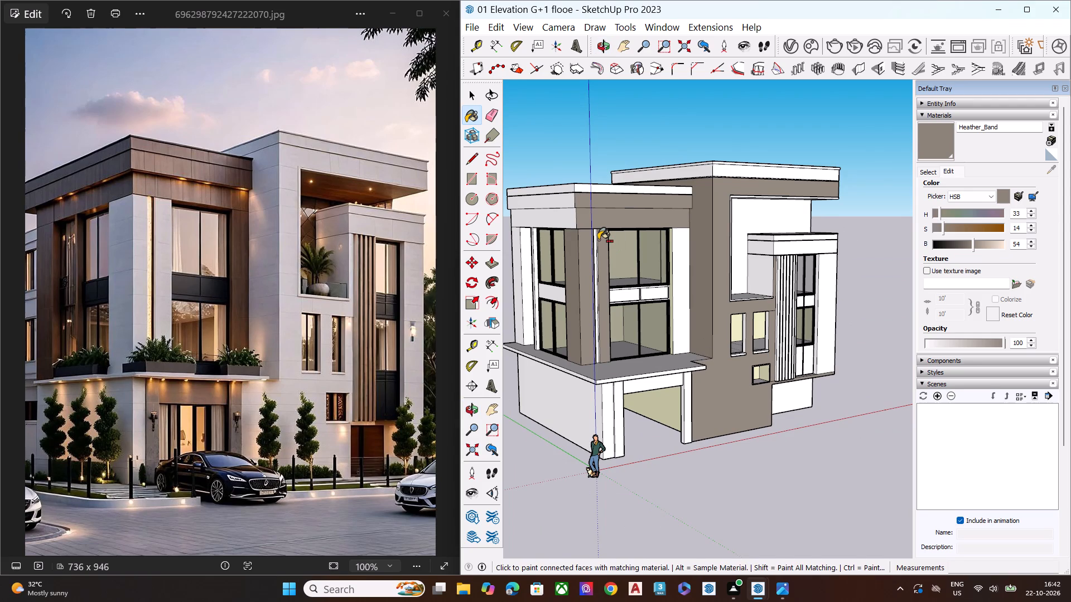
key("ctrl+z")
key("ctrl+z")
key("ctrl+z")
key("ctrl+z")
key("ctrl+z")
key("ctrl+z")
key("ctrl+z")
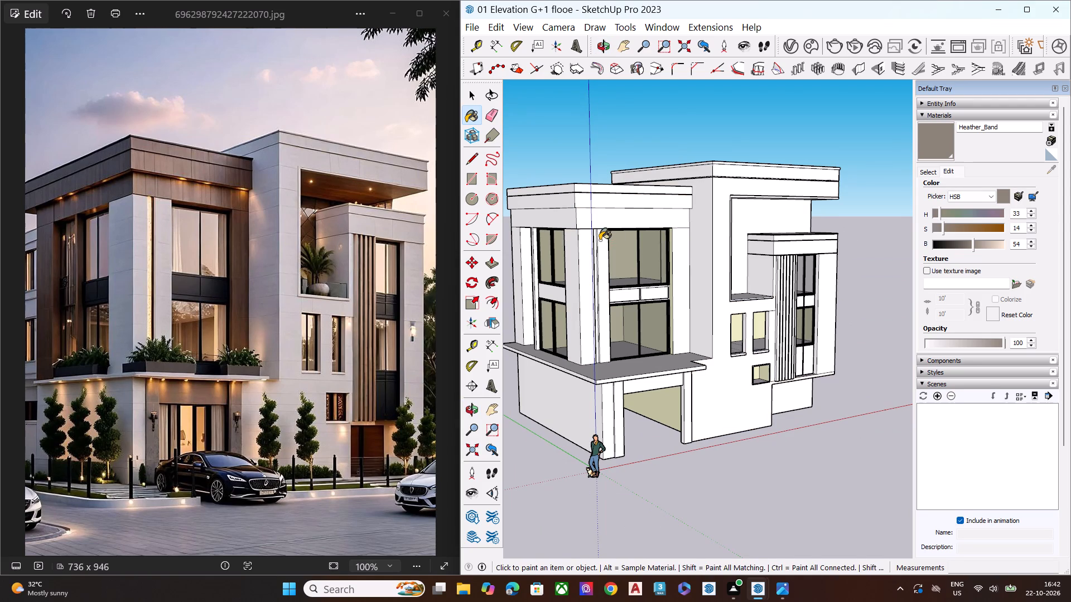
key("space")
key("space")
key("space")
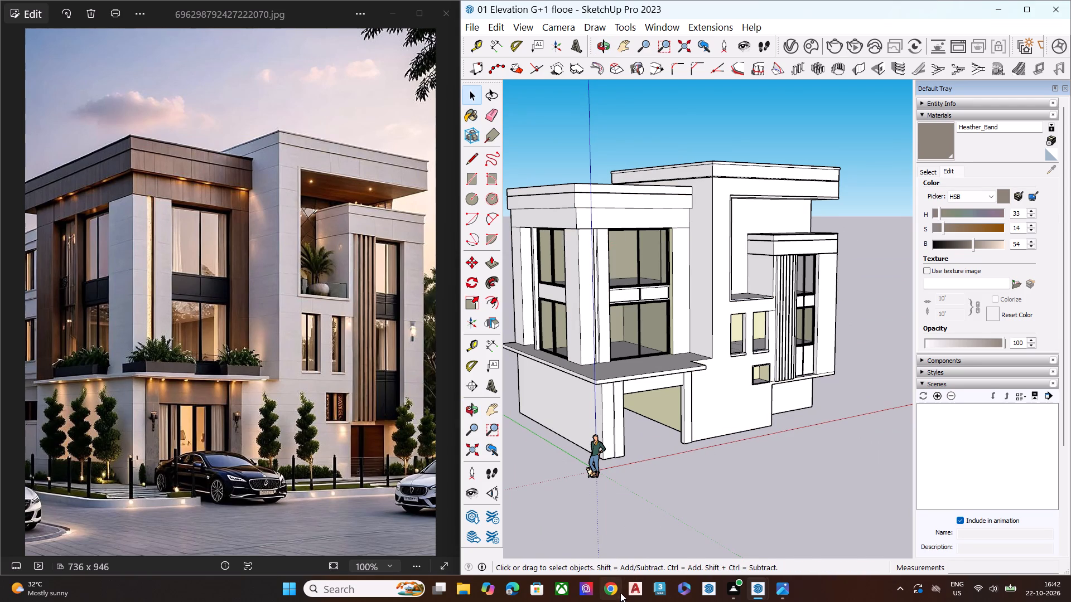
Switch to Chrome and search Google for berger paints combination.
left_click(612, 592)
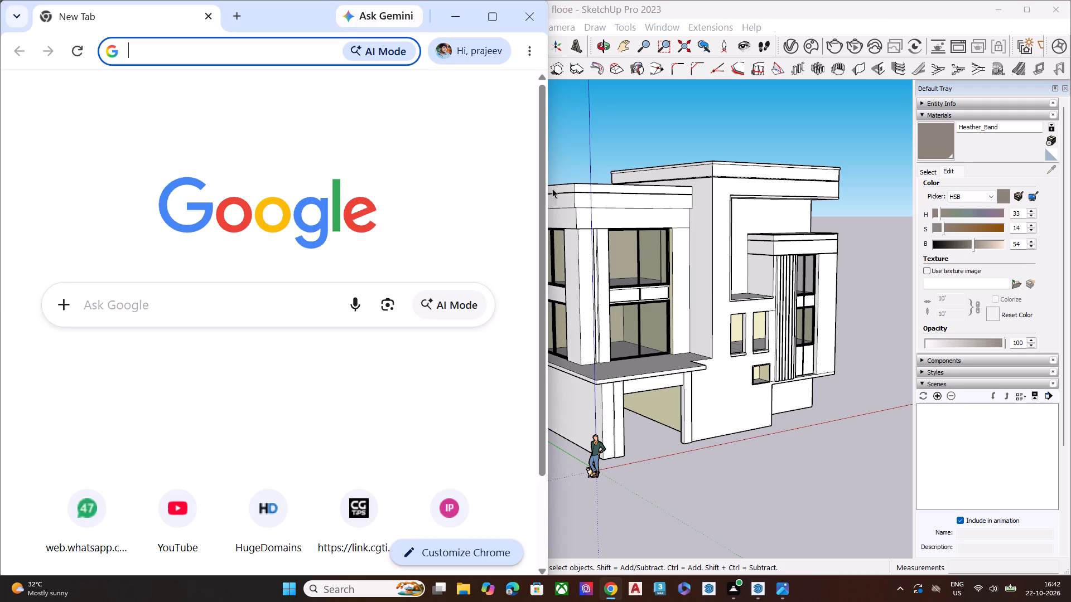
left_click(165, 300)
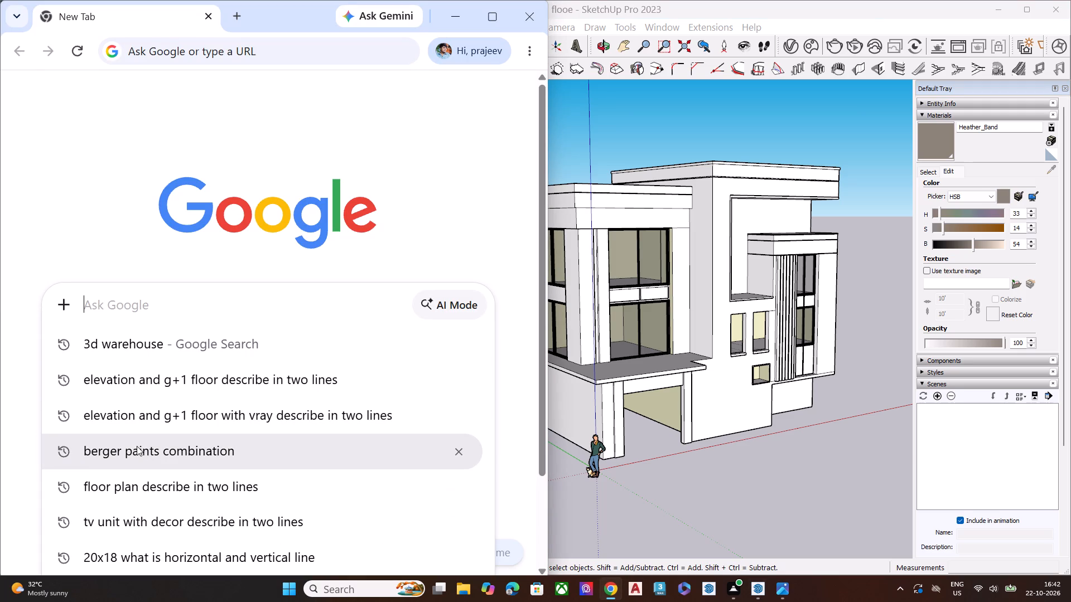
left_click(137, 447)
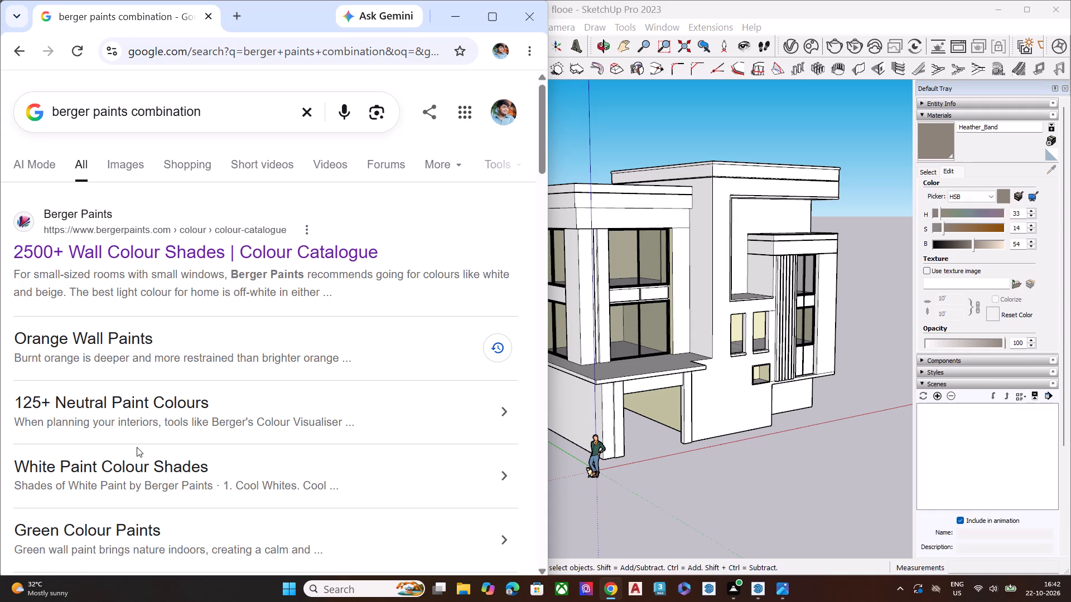
Open the Berger Paints 2500+ Wall Colour Shades catalogue and look through its colour shades.
scroll(0, 601, "down", 1)
left_click(52, 256)
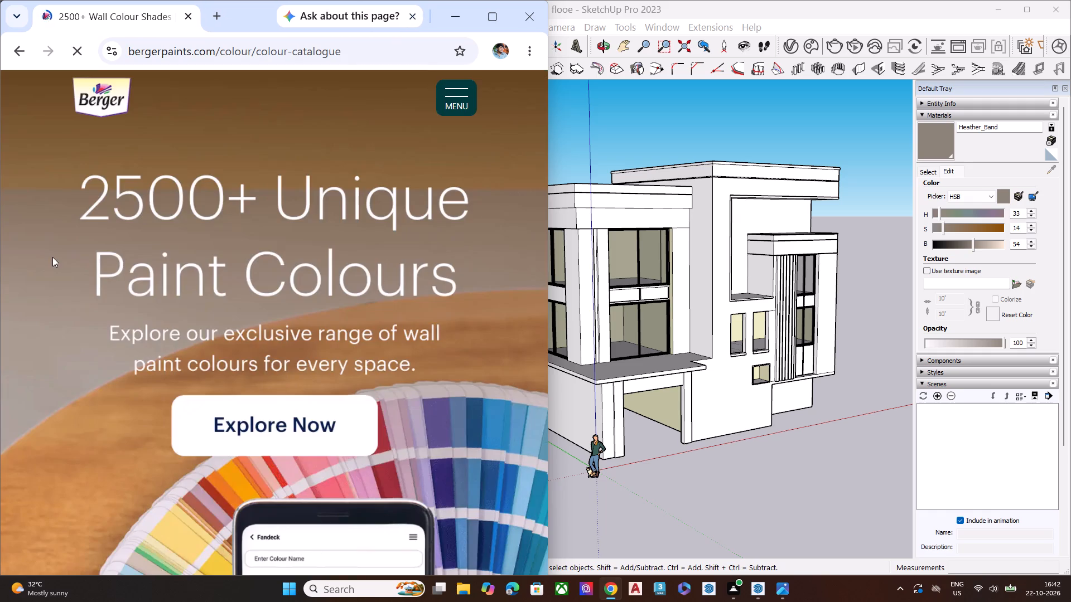
scroll(282, 358, "down", 5)
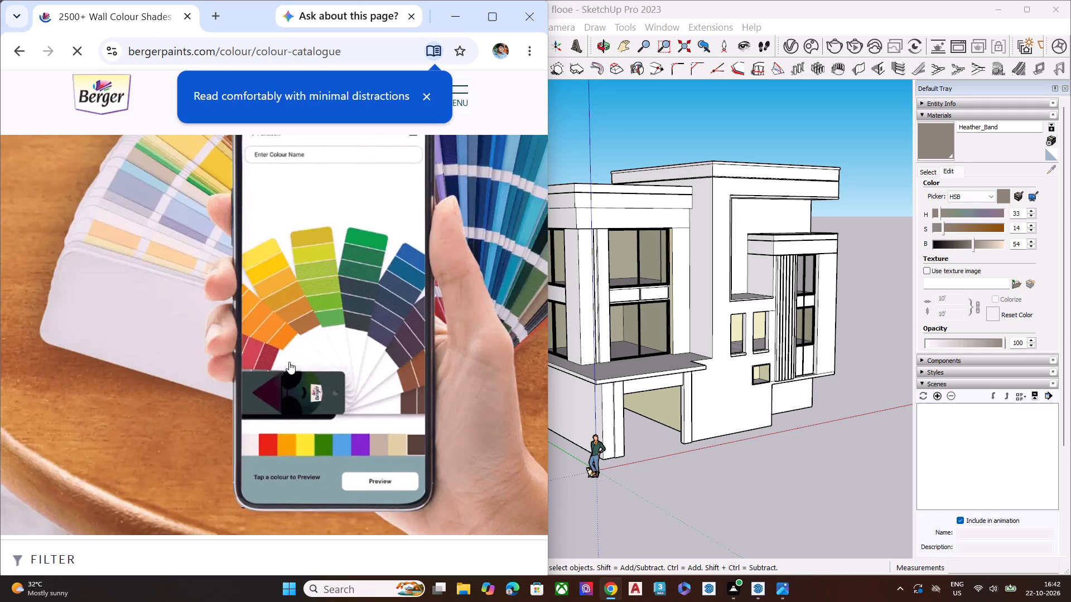
scroll(289, 362, "down", 7)
scroll(289, 362, "up", 2)
scroll(289, 362, "down", 1)
scroll(289, 362, "up", 5)
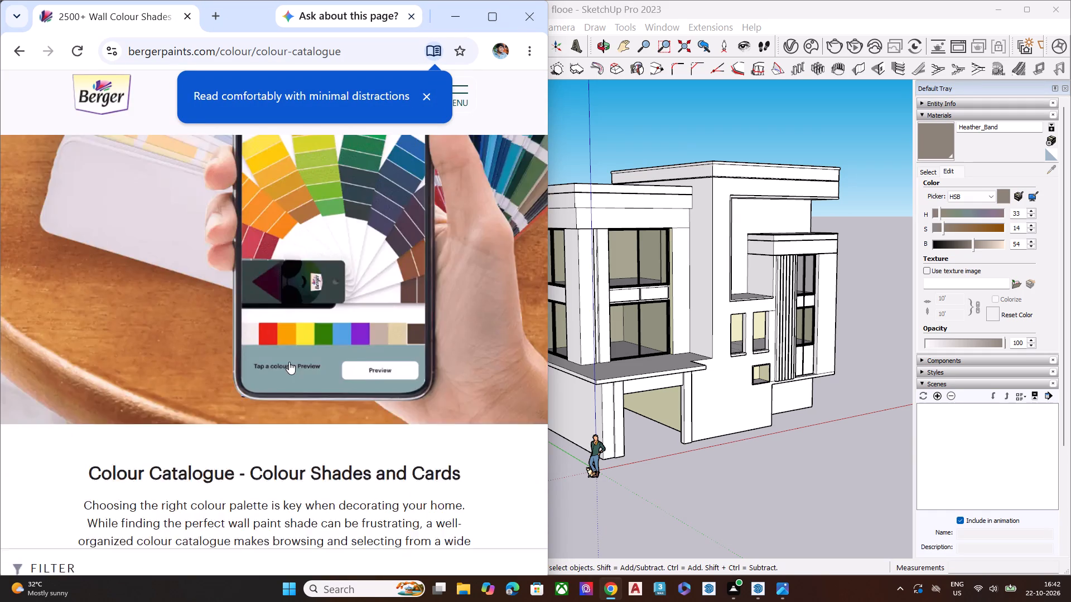
scroll(289, 362, "up", 6)
left_click(287, 413)
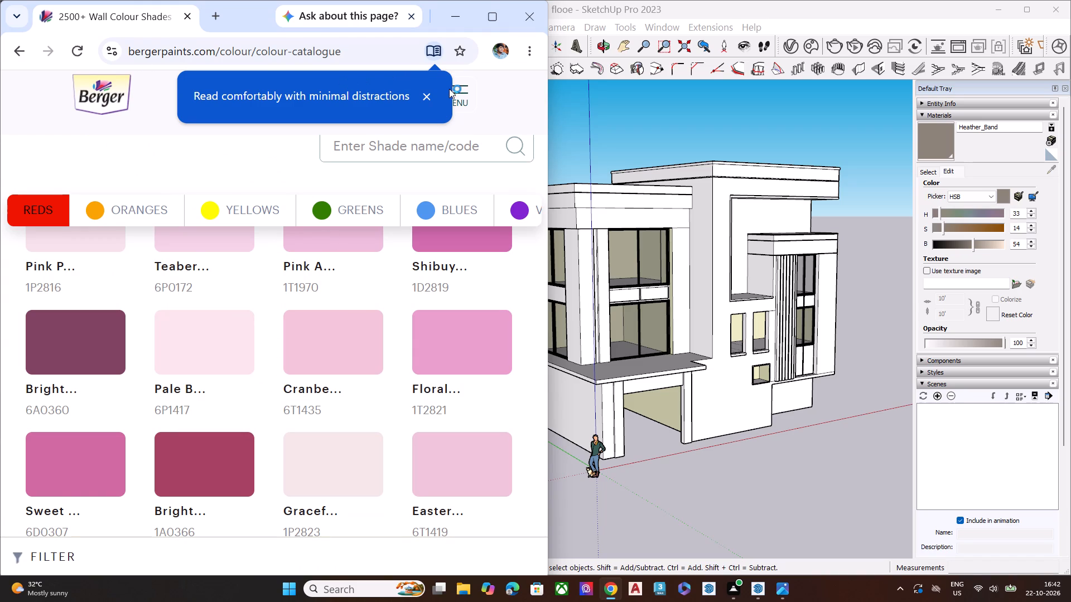
Open Berger's Exterior waterproofing page, examine its process, products and consultation form, and return to the colour catalogue.
left_click(463, 93)
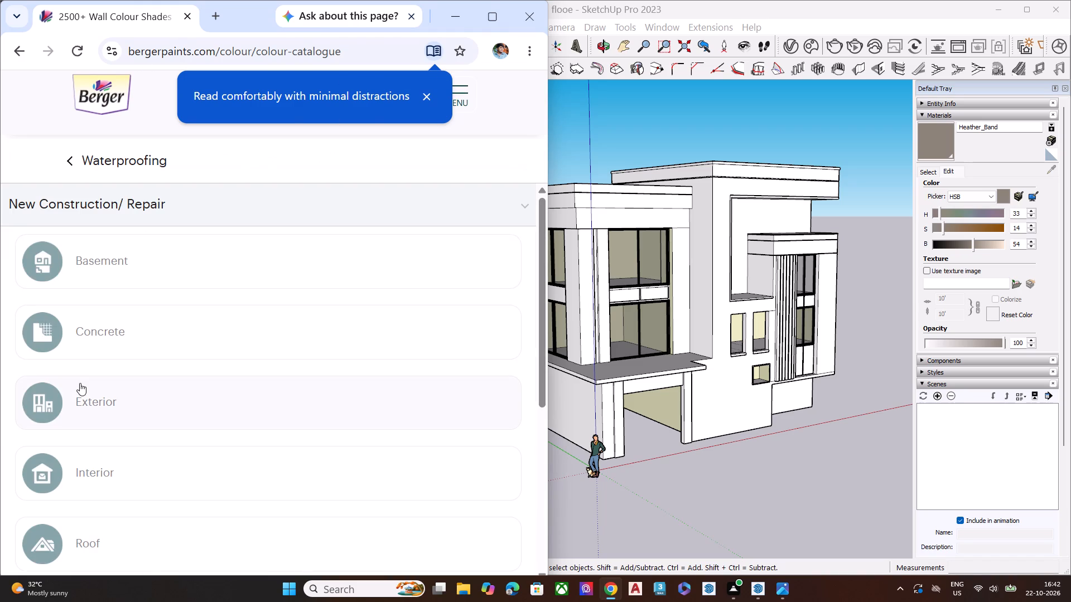
scroll(112, 285, "down", 1)
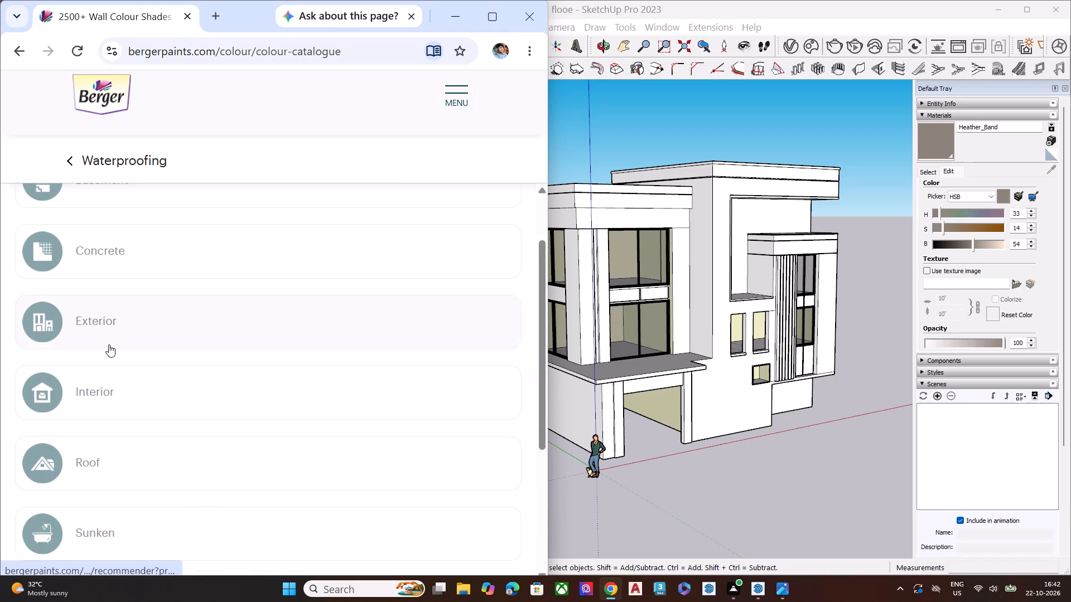
left_click(126, 317)
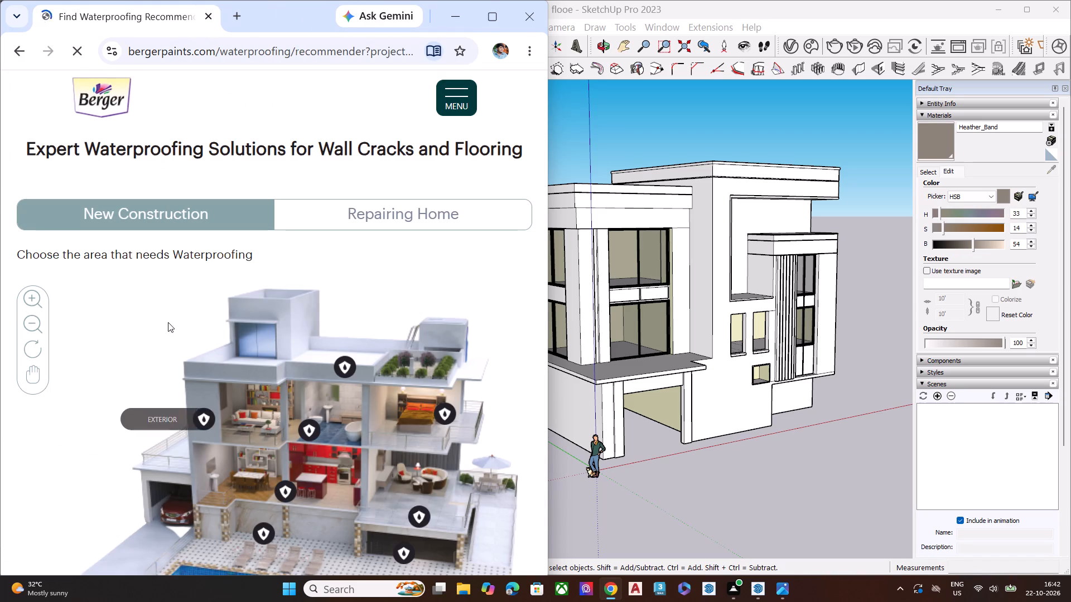
scroll(267, 317, "down", 1)
scroll(224, 371, "down", 6)
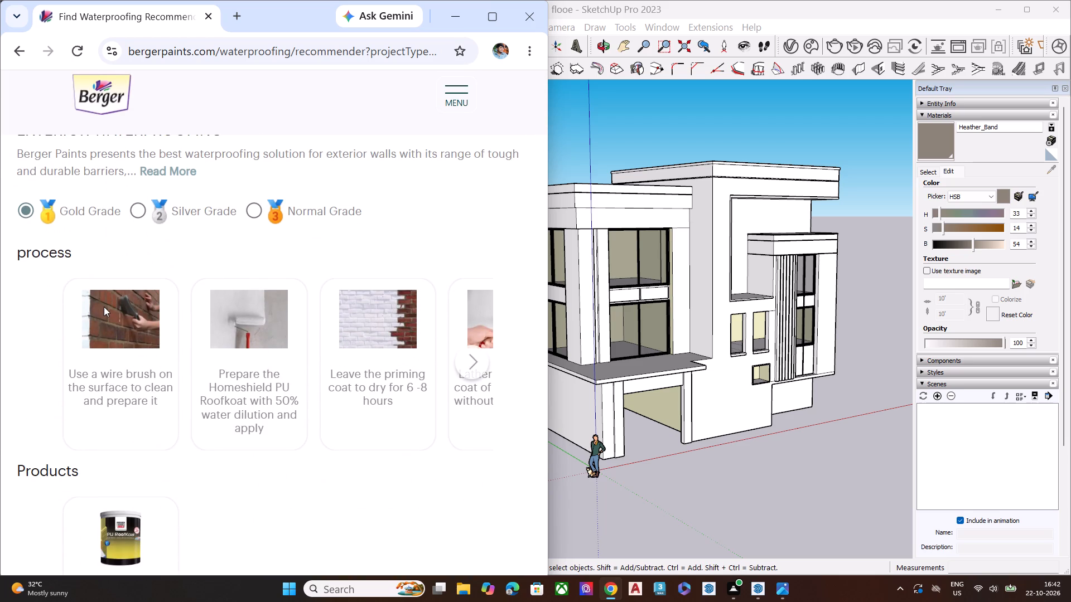
scroll(268, 328, "down", 2)
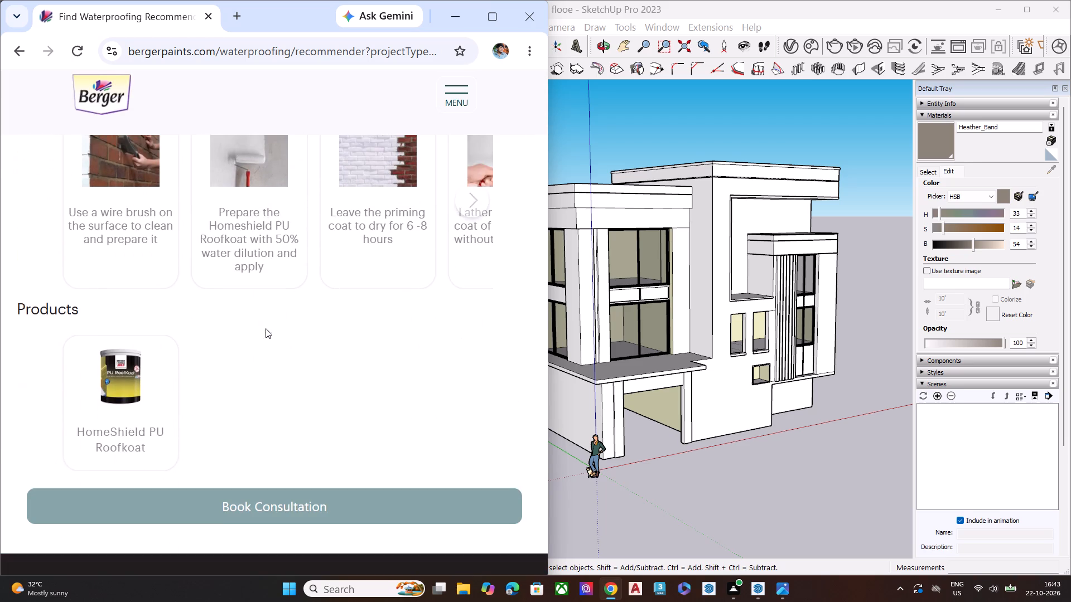
scroll(252, 329, "down", 4)
scroll(220, 357, "up", 4)
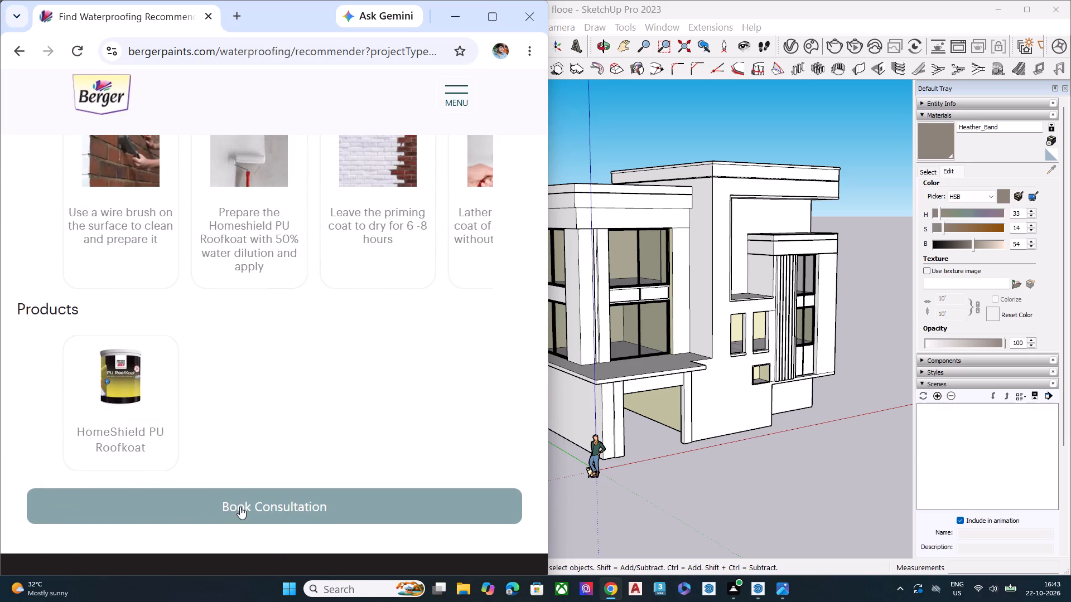
left_click(240, 507)
left_click(459, 157)
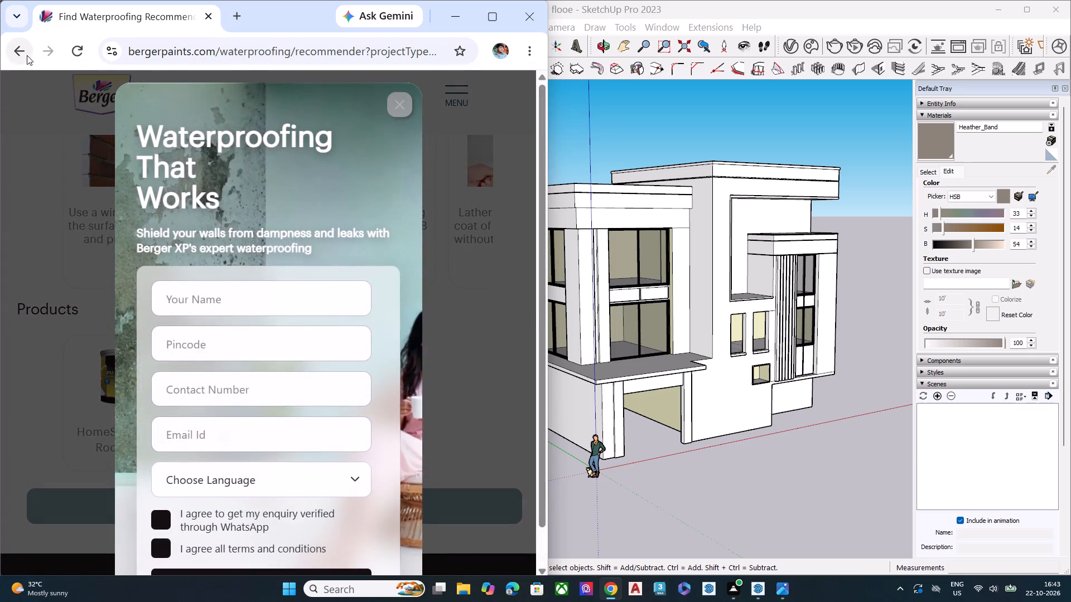
left_click(26, 55)
left_click(399, 109)
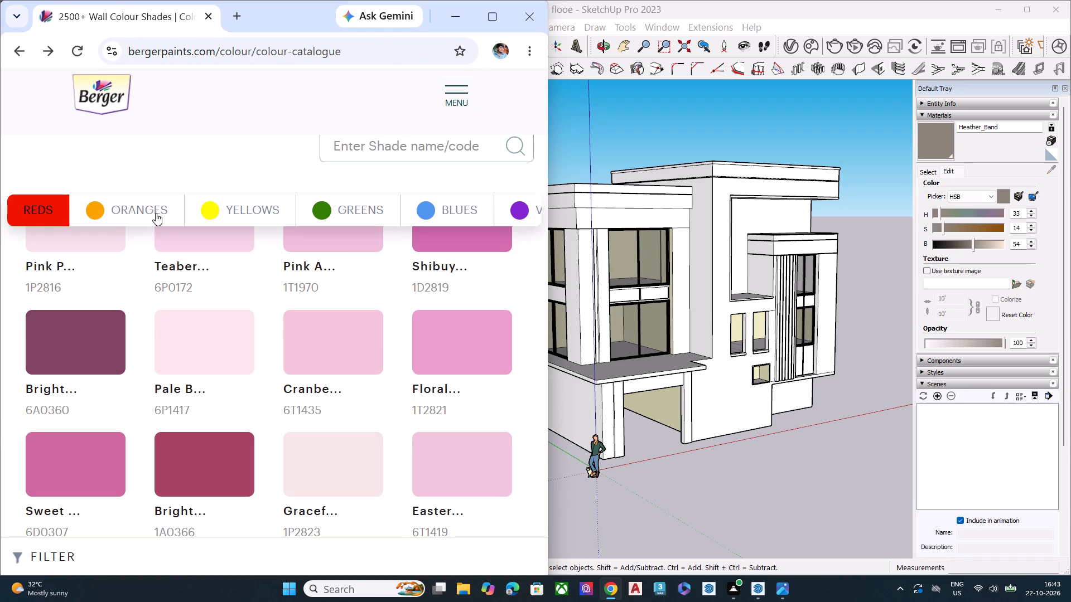
Look over the colour catalogue page, go back to the search results and reopen the catalogue.
scroll(177, 259, "up", 5)
scroll(315, 276, "up", 6)
scroll(315, 276, "down", 1)
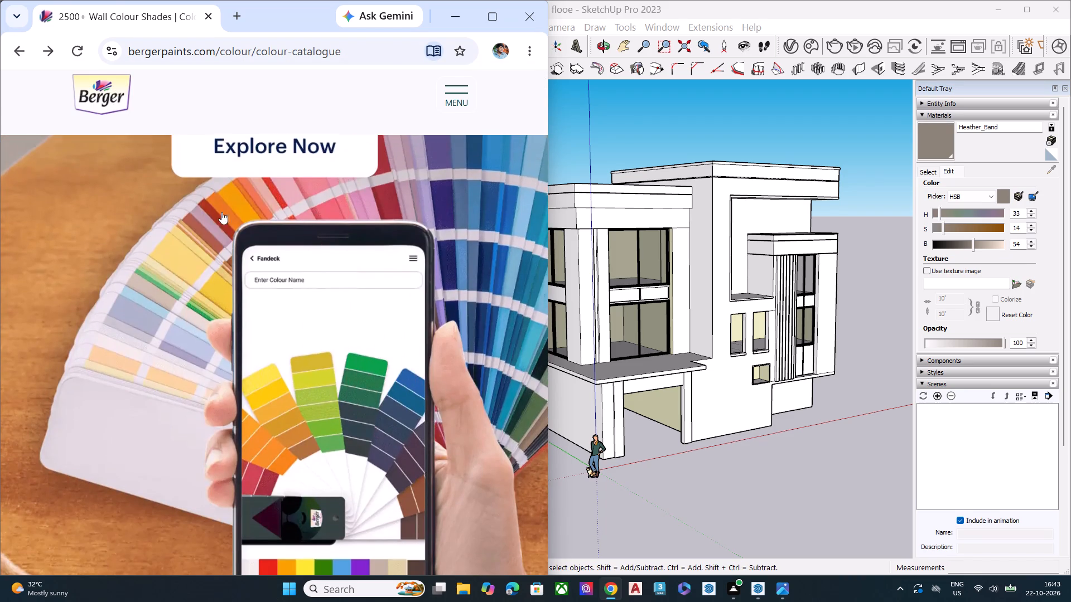
left_click(22, 61)
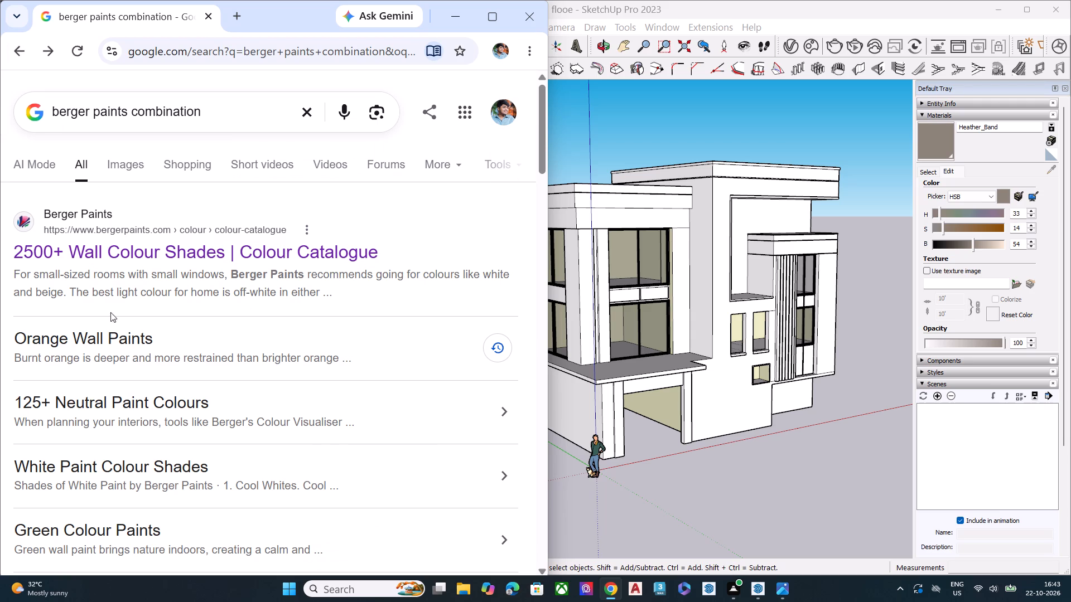
left_click(145, 257)
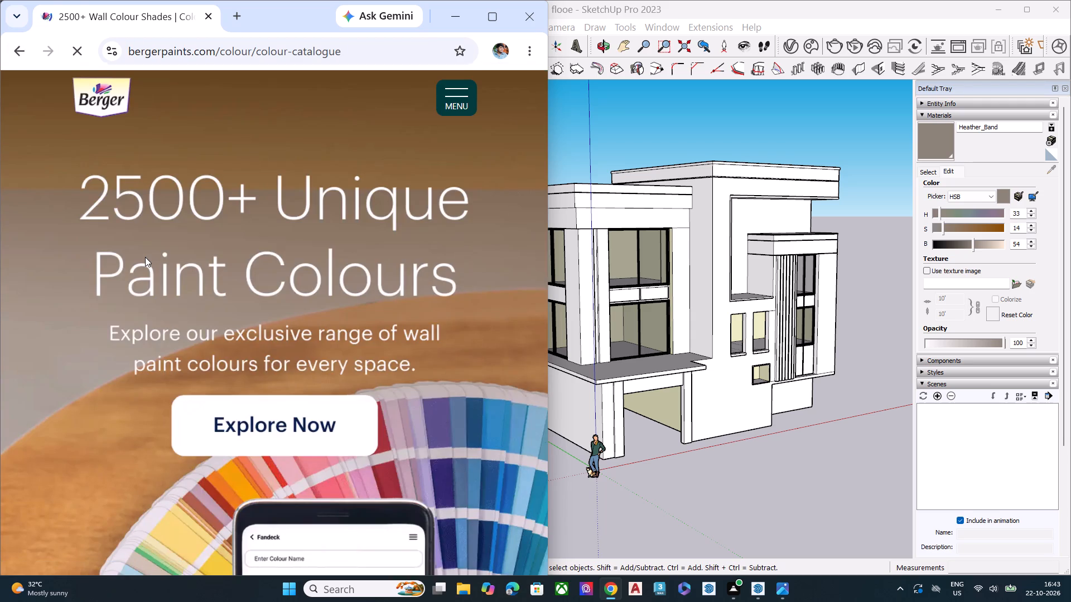
Open Berger's Exterior waterproofing recommender for new construction and examine its grades, process and products.
left_click(448, 106)
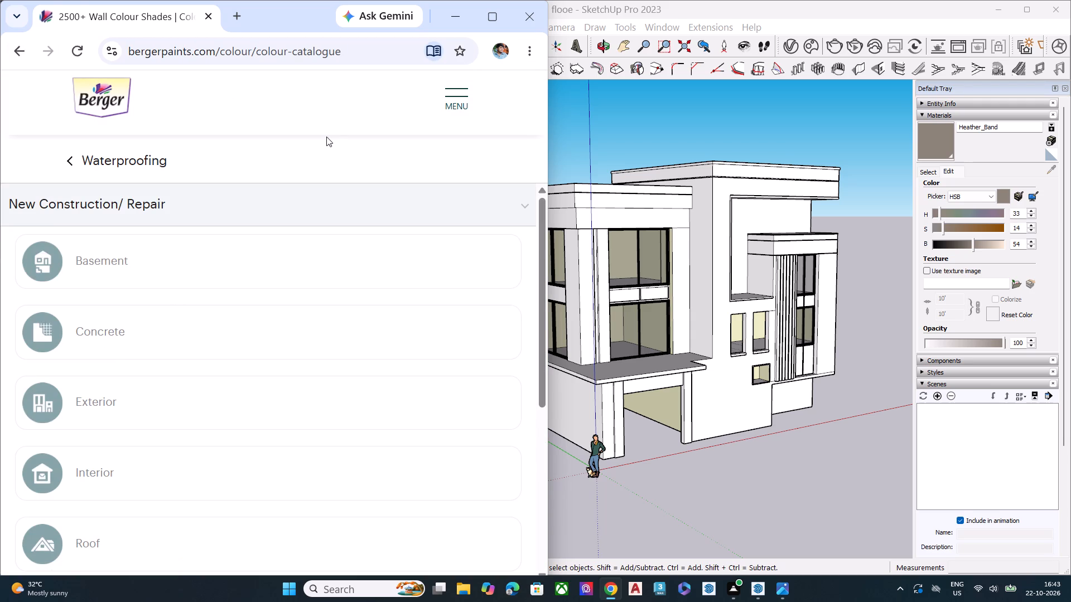
left_click(69, 158)
scroll(160, 244, "down", 3)
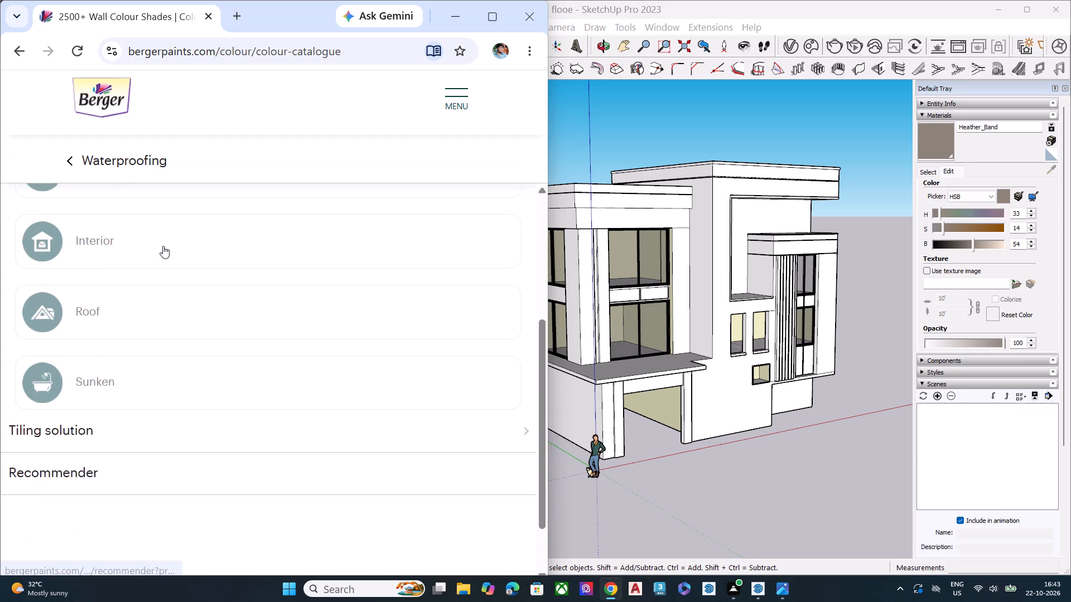
scroll(163, 246, "up", 3)
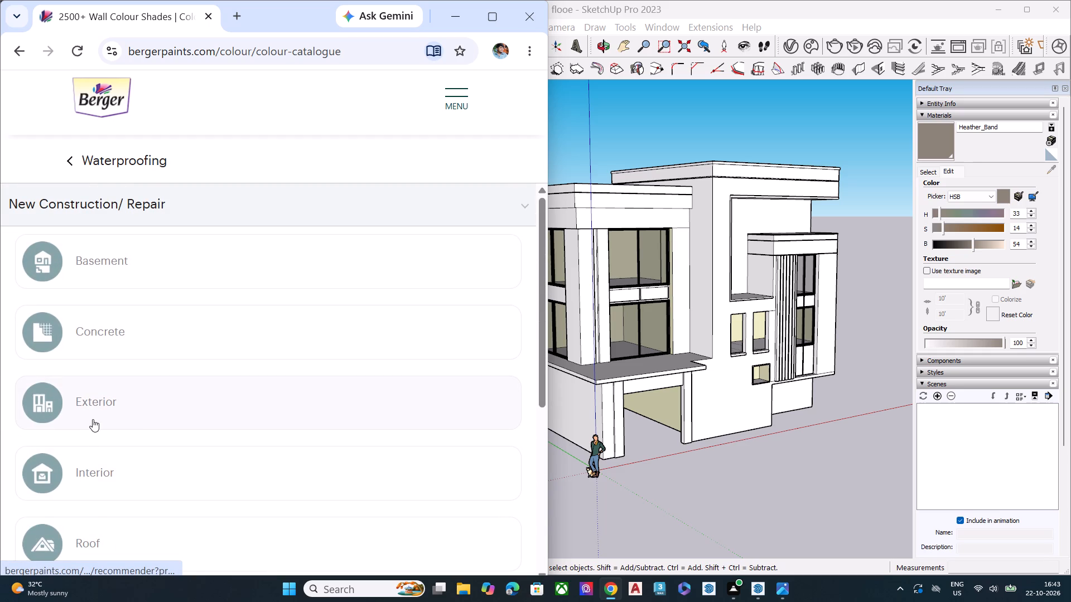
left_click(94, 416)
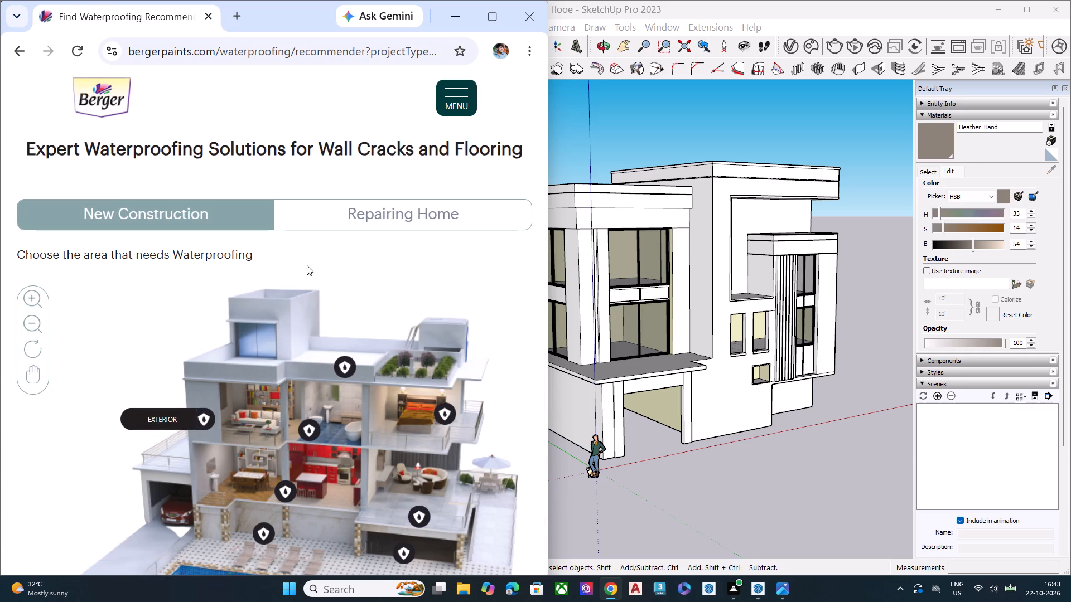
left_click(349, 208)
left_click(198, 166)
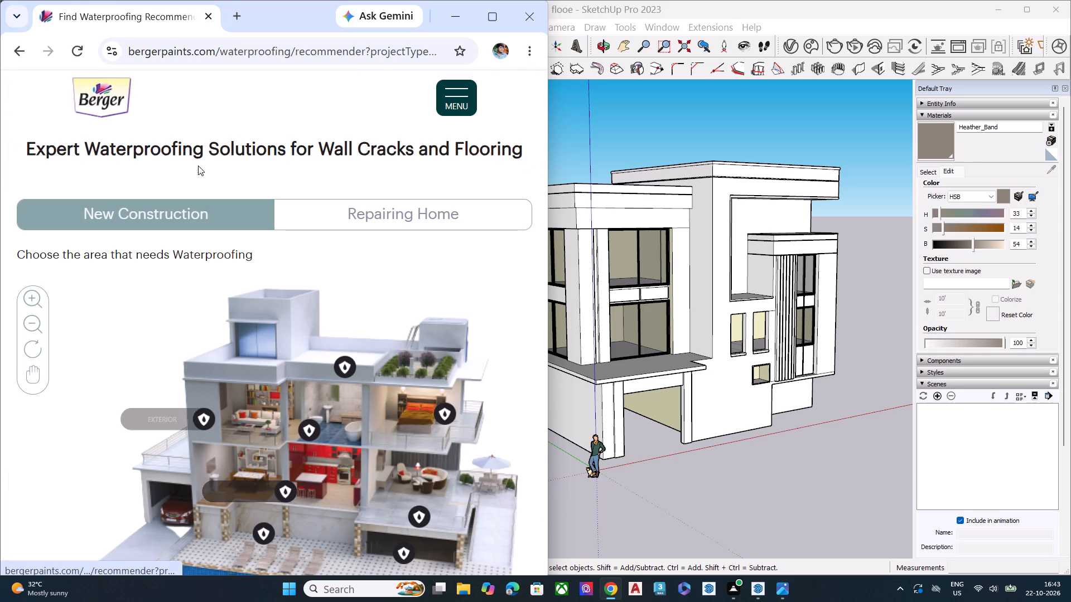
scroll(231, 398, "down", 5)
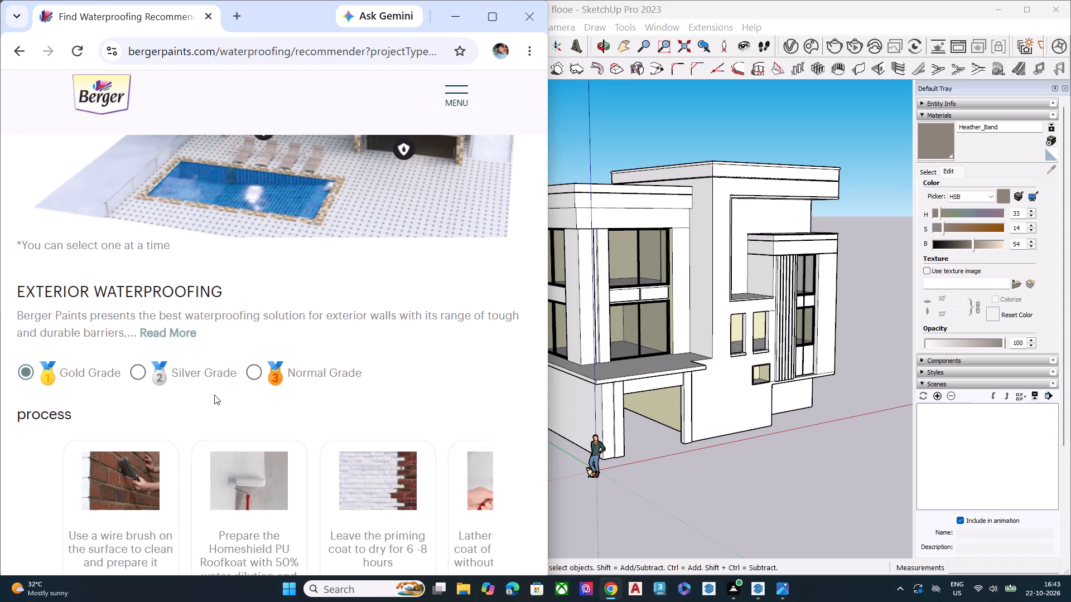
scroll(211, 459, "down", 5)
scroll(271, 477, "up", 3)
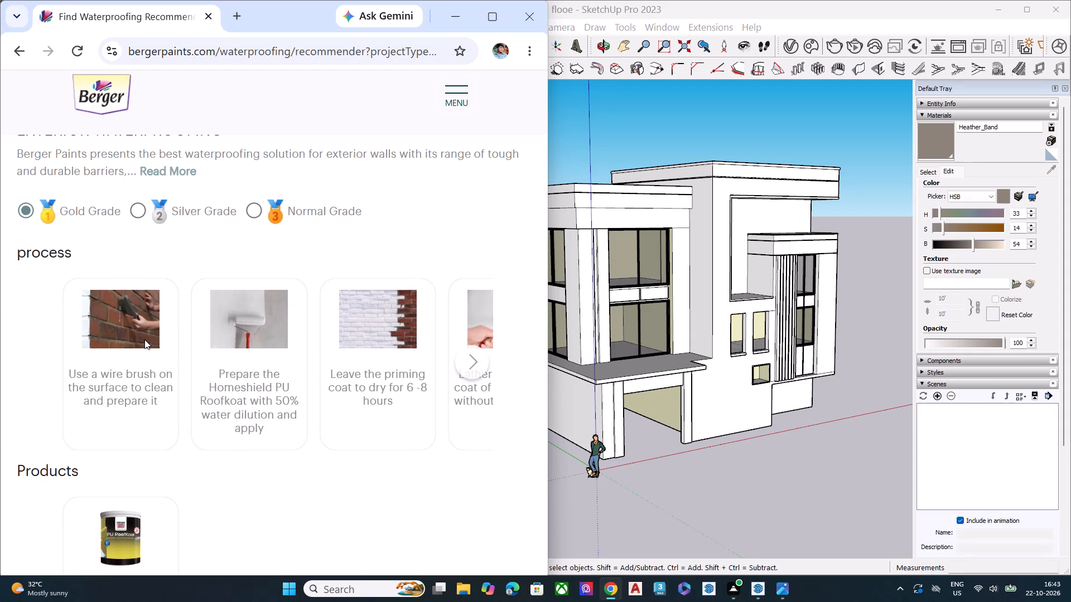
scroll(144, 339, "down", 4)
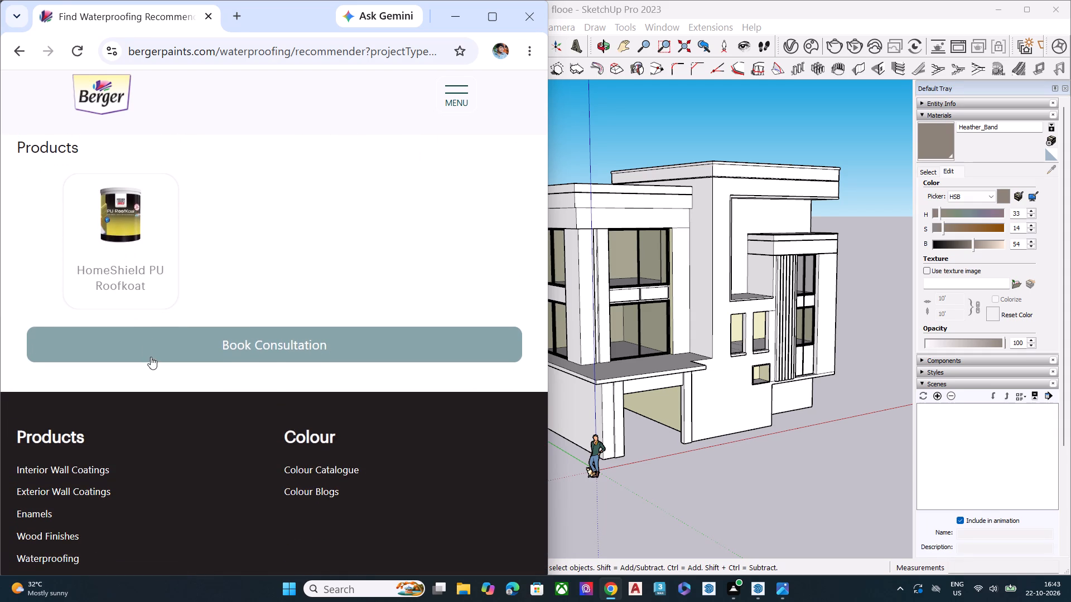
View the HomeShield PU Roofkoat product page, close it and return to the colour catalogue.
left_click(119, 249)
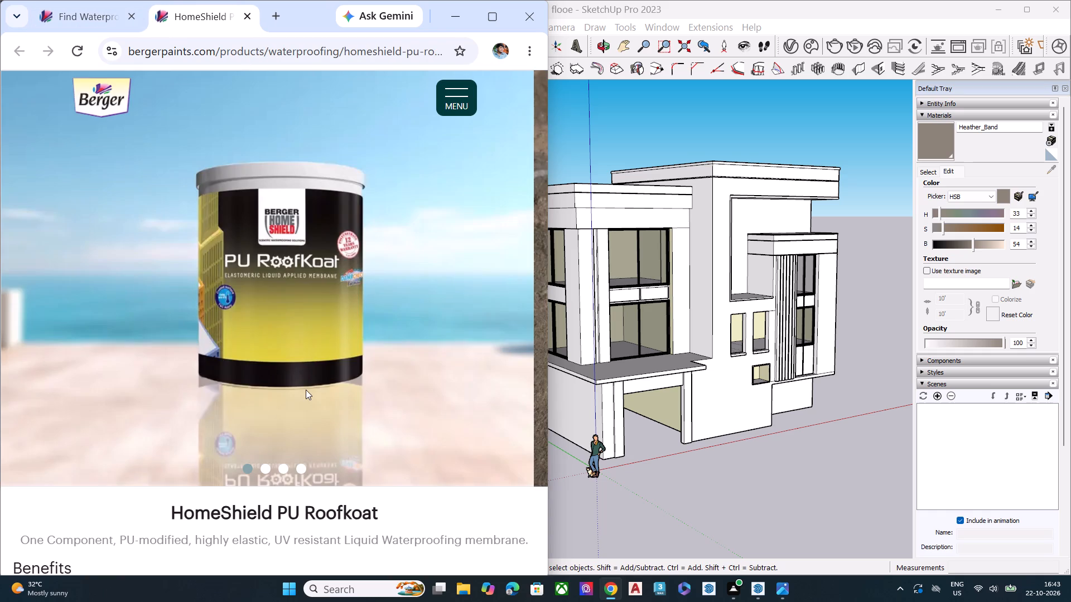
left_click(306, 390)
left_click(17, 53)
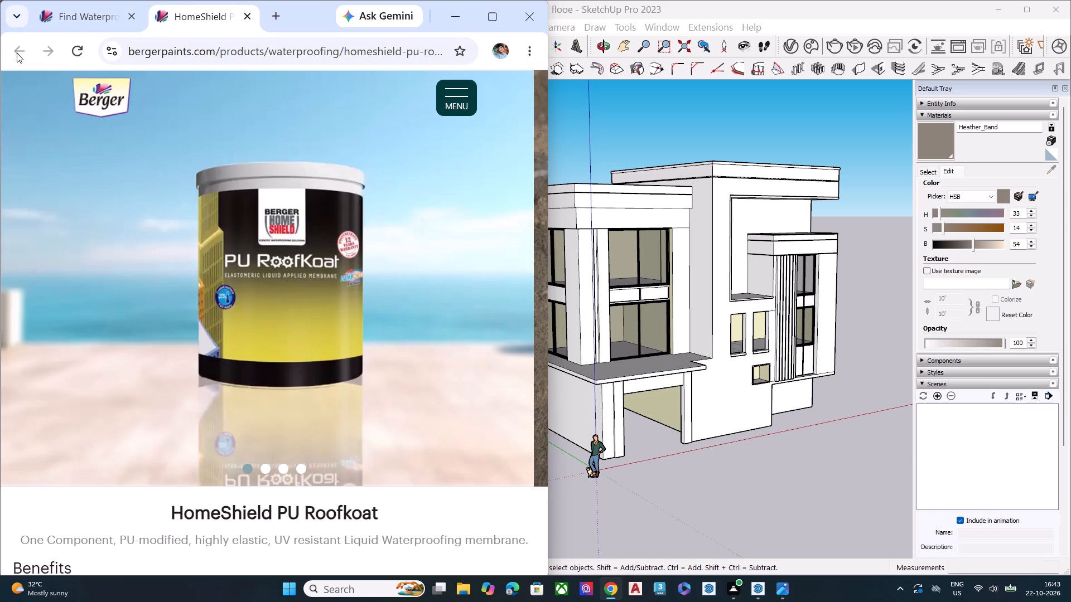
left_click(17, 53)
left_click(251, 18)
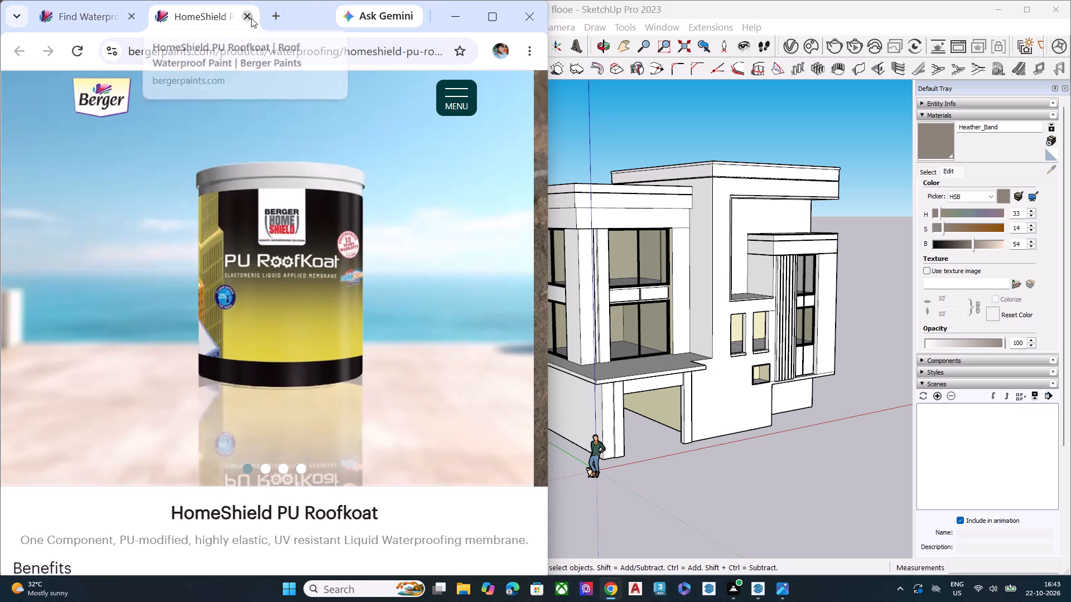
left_click(21, 60)
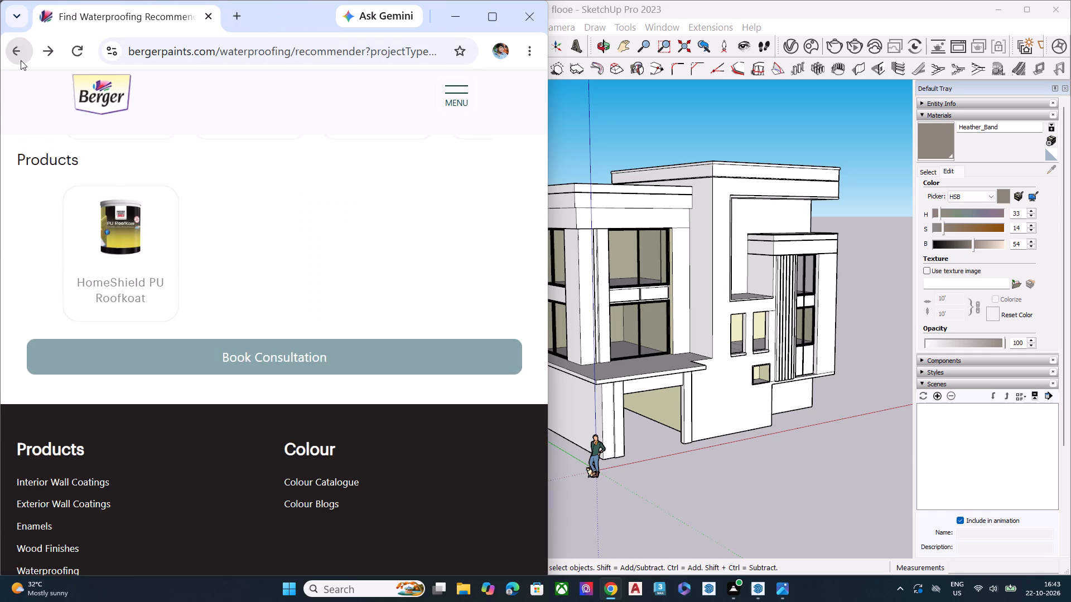
left_click(21, 60)
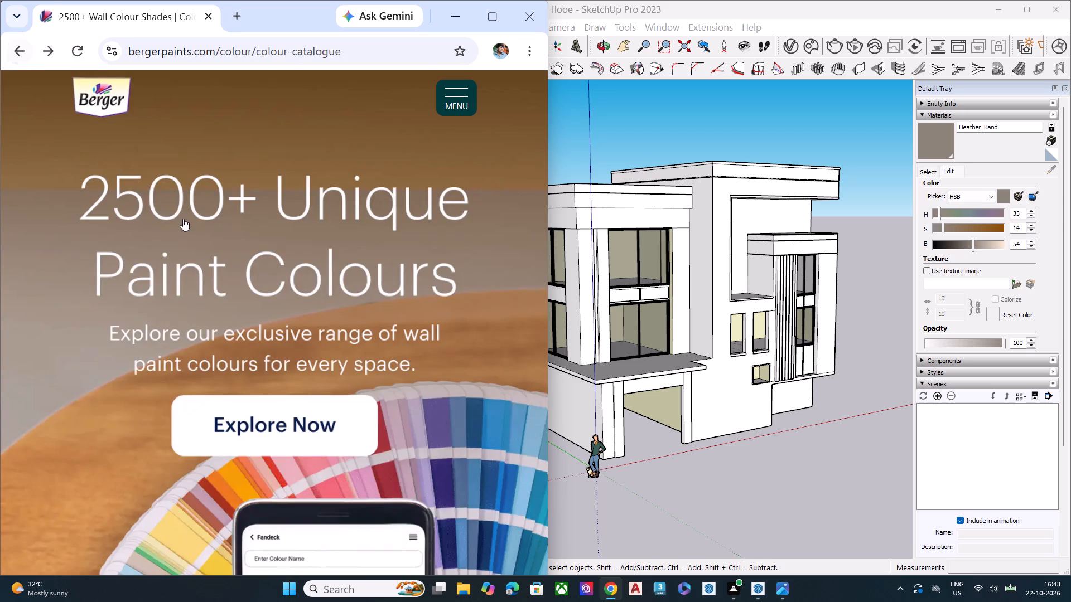
Preview the Bright Raspberry shade in the living room and bedroom, examine its matching colours and products, and return to the search results.
left_click(461, 101)
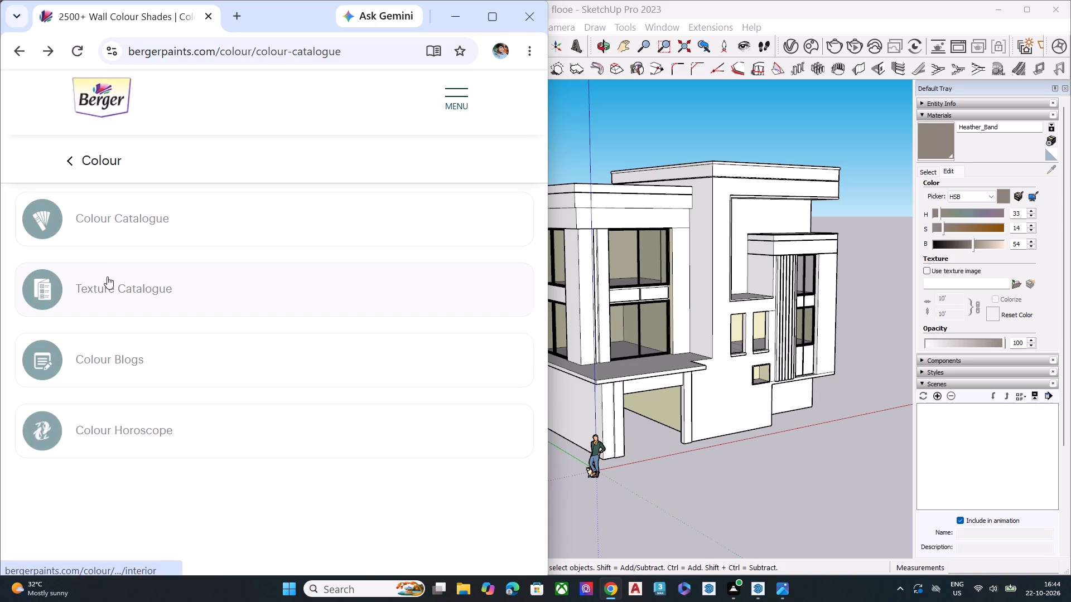
left_click(108, 212)
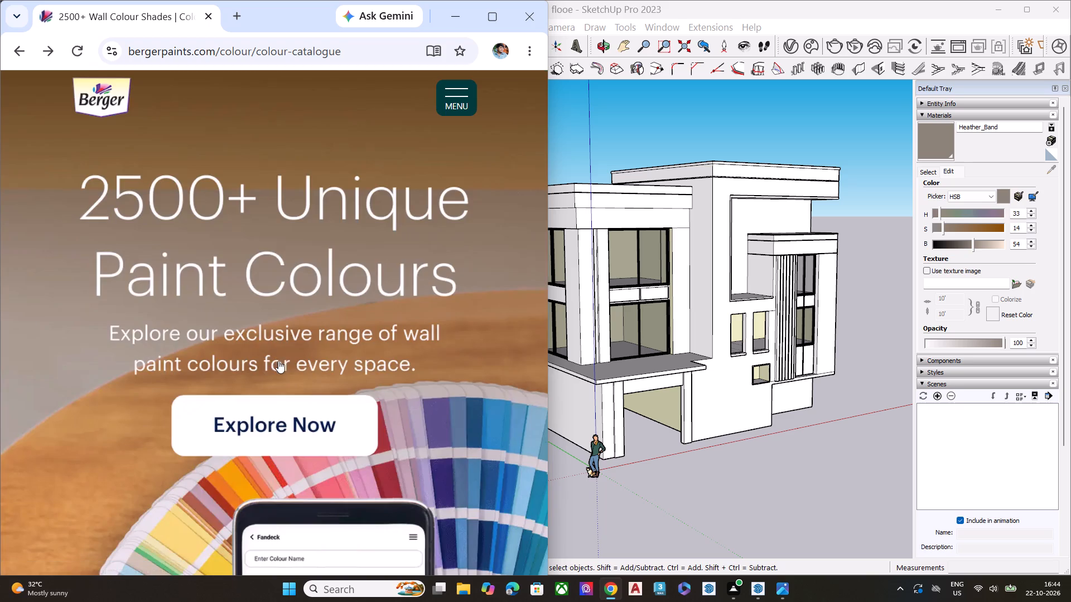
left_click(294, 427)
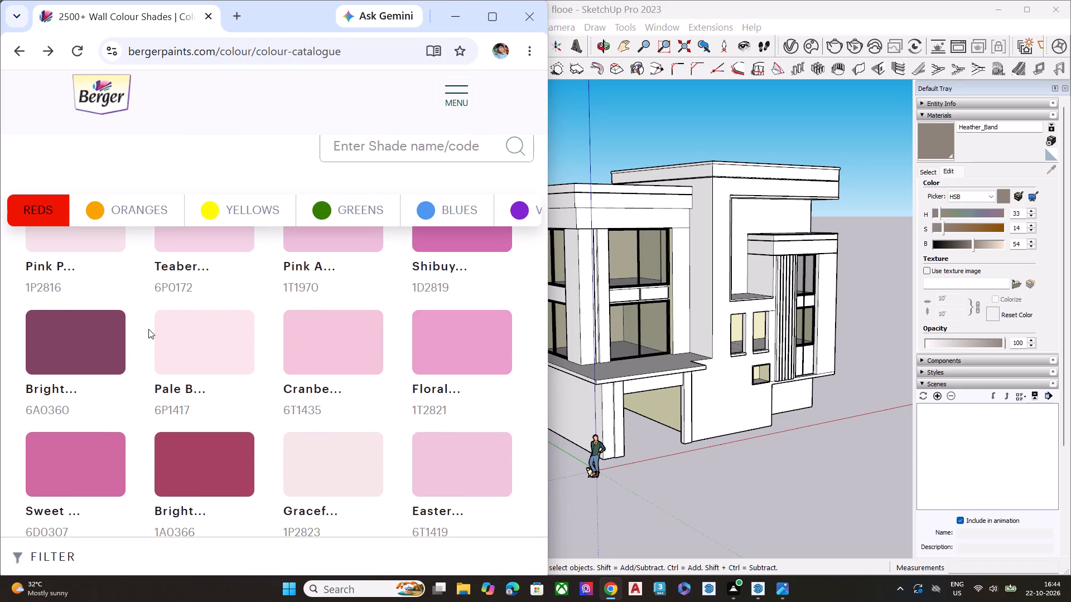
left_click(103, 349)
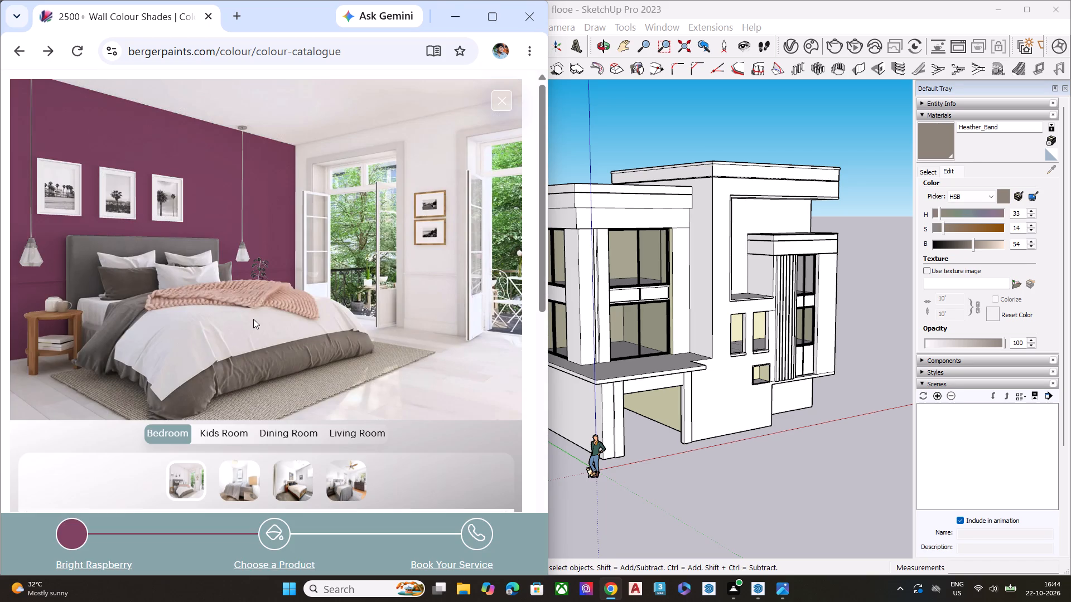
left_click(343, 436)
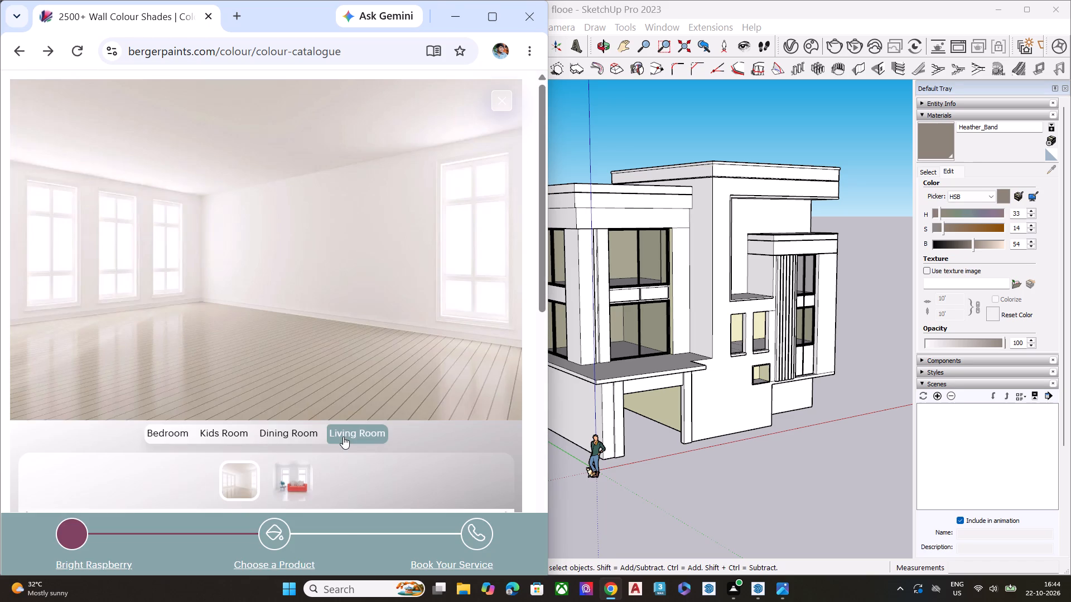
left_click(186, 432)
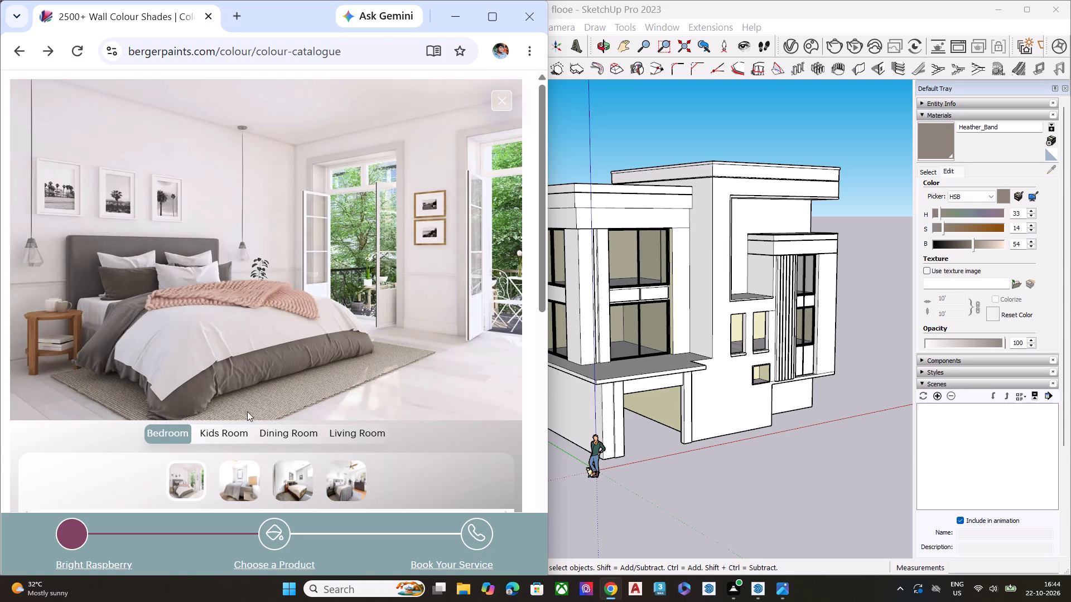
scroll(283, 392, "down", 8)
scroll(291, 348, "down", 1)
scroll(292, 348, "up", 2)
scroll(292, 348, "down", 4)
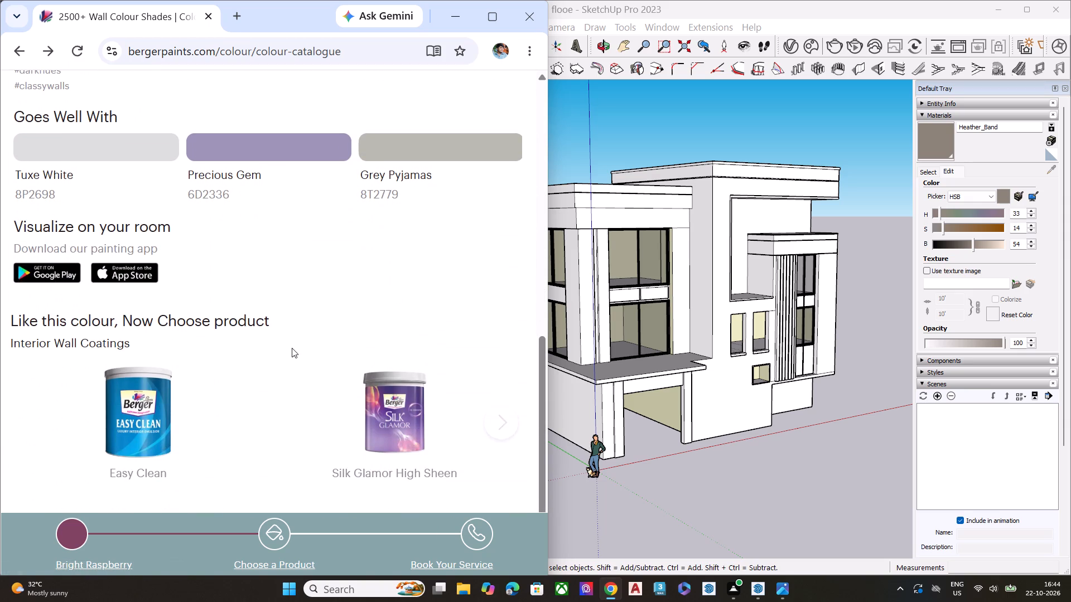
scroll(292, 348, "down", 2)
scroll(179, 256, "up", 11)
left_click(16, 46)
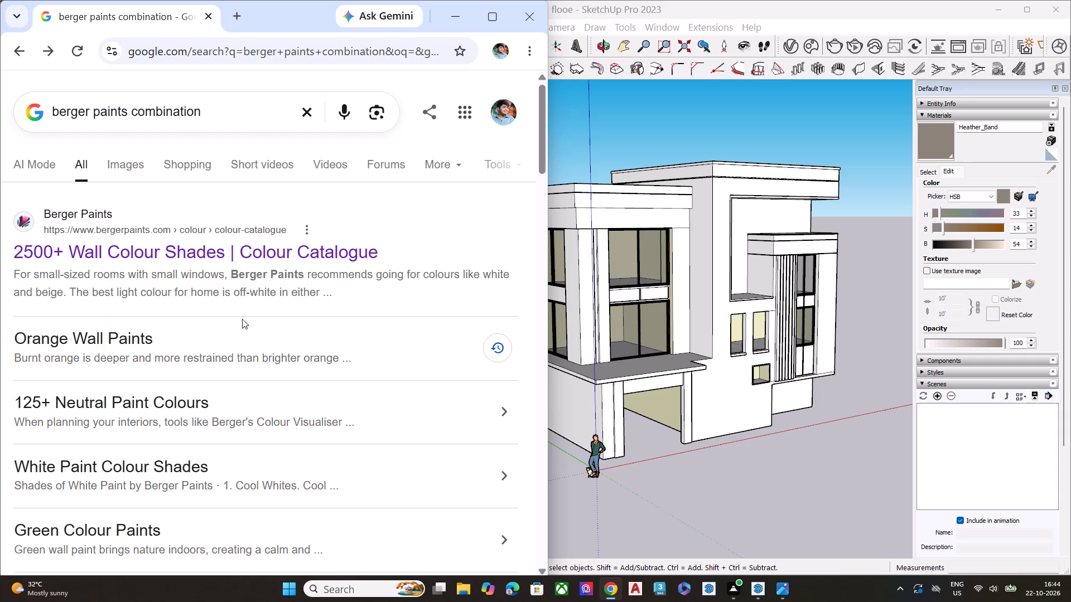
Look through the web and image results for berger paints combination.
scroll(229, 349, "down", 9)
scroll(228, 355, "up", 1)
scroll(228, 355, "down", 1)
scroll(228, 355, "up", 2)
scroll(228, 355, "down", 1)
scroll(228, 355, "up", 3)
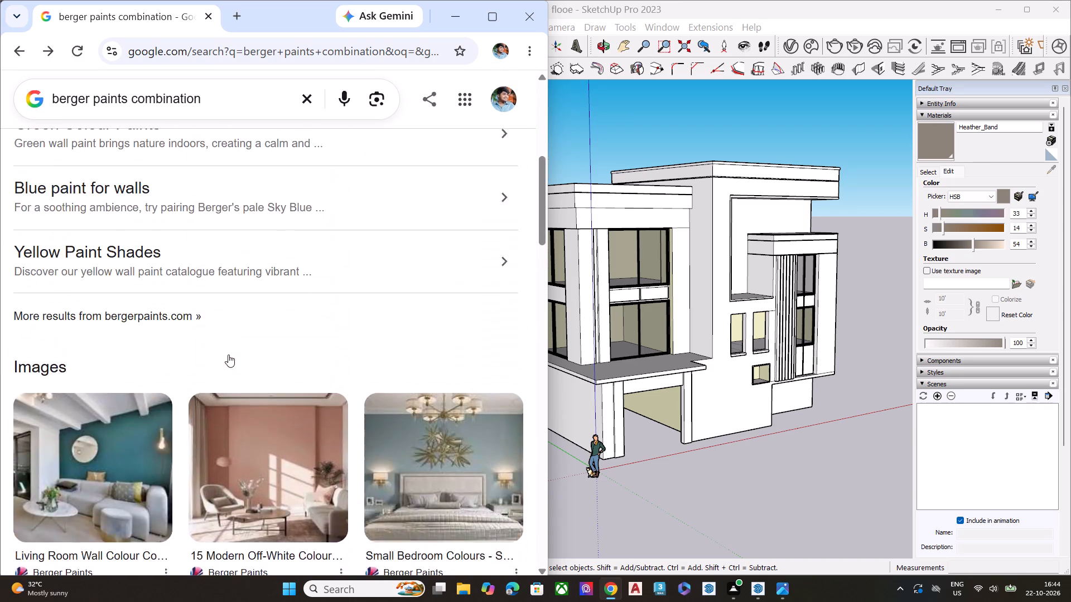
scroll(228, 355, "up", 1)
scroll(228, 355, "down", 1)
scroll(228, 355, "up", 6)
Search Google for berger paint combination for exterior.
left_click(238, 124)
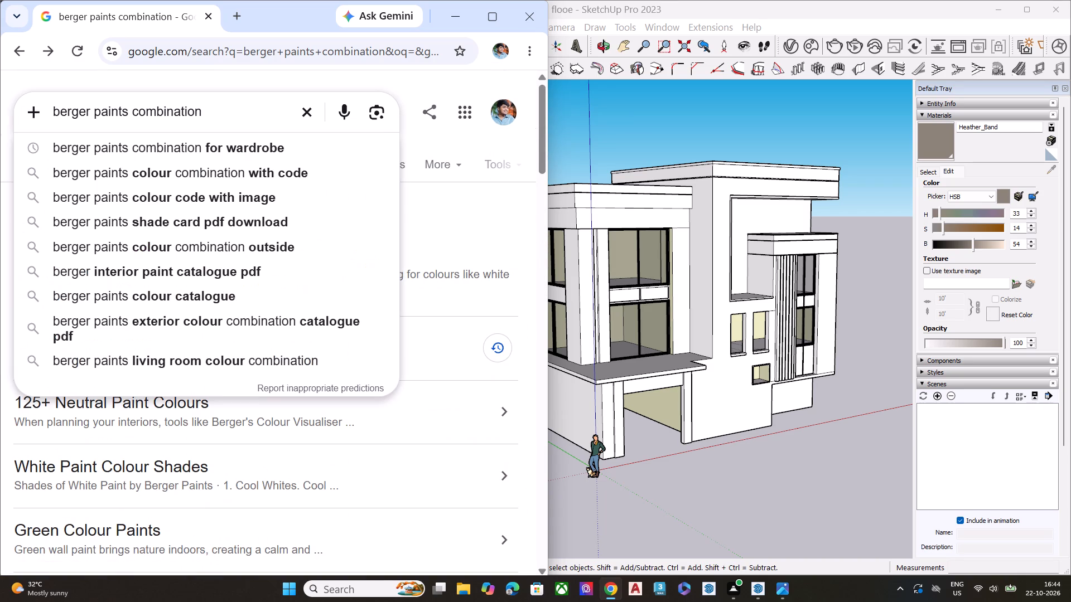
key("space")
type("for e")
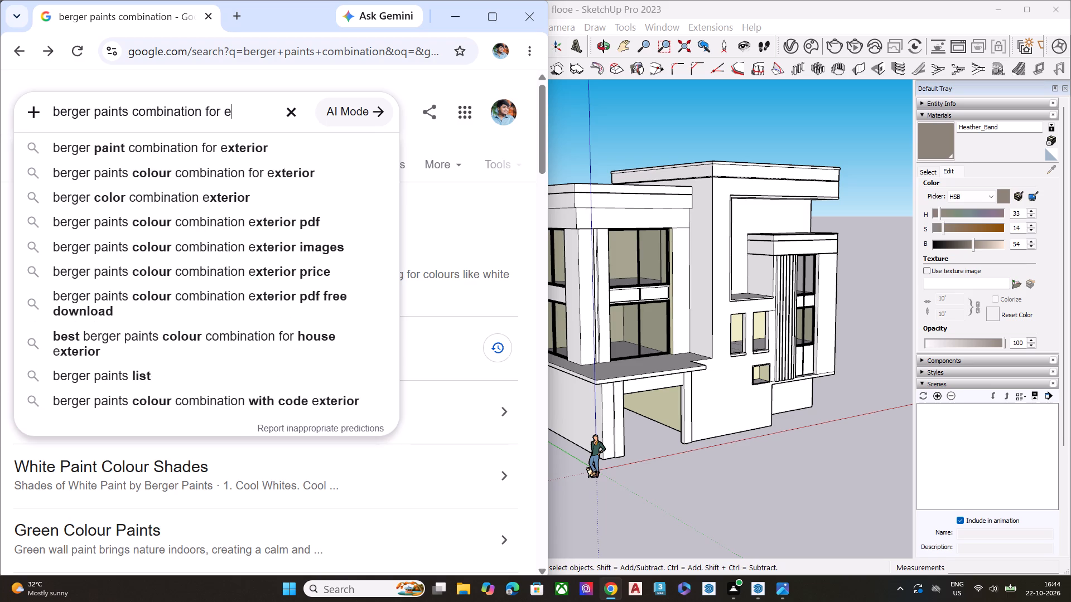
left_click(157, 145)
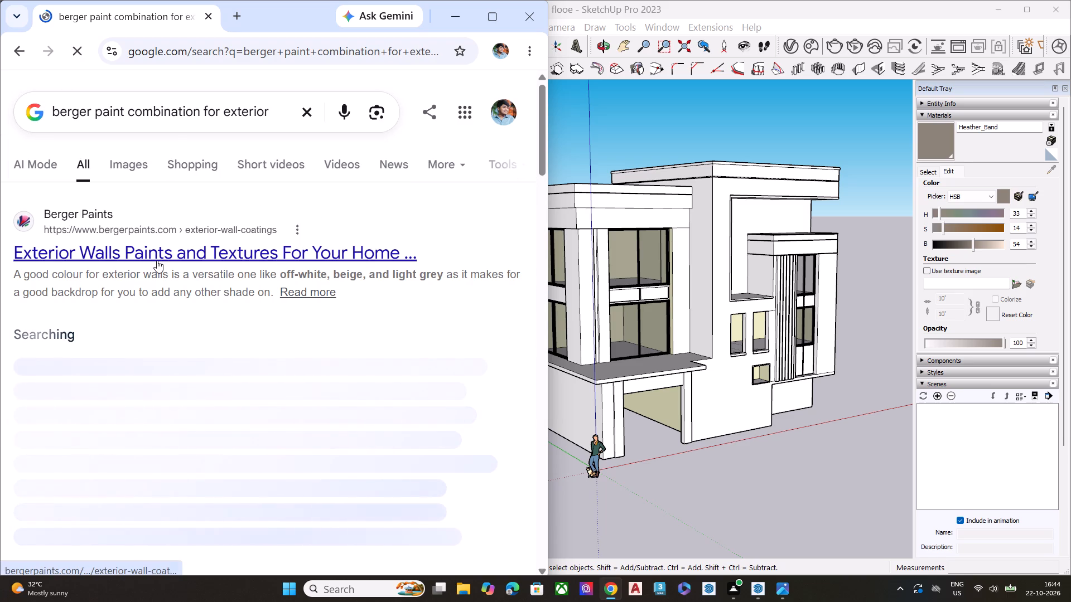
Open Berger's Exterior Walls Paints and Textures page and look through its luxury and premium exterior emulsions.
left_click(157, 260)
left_click(260, 430)
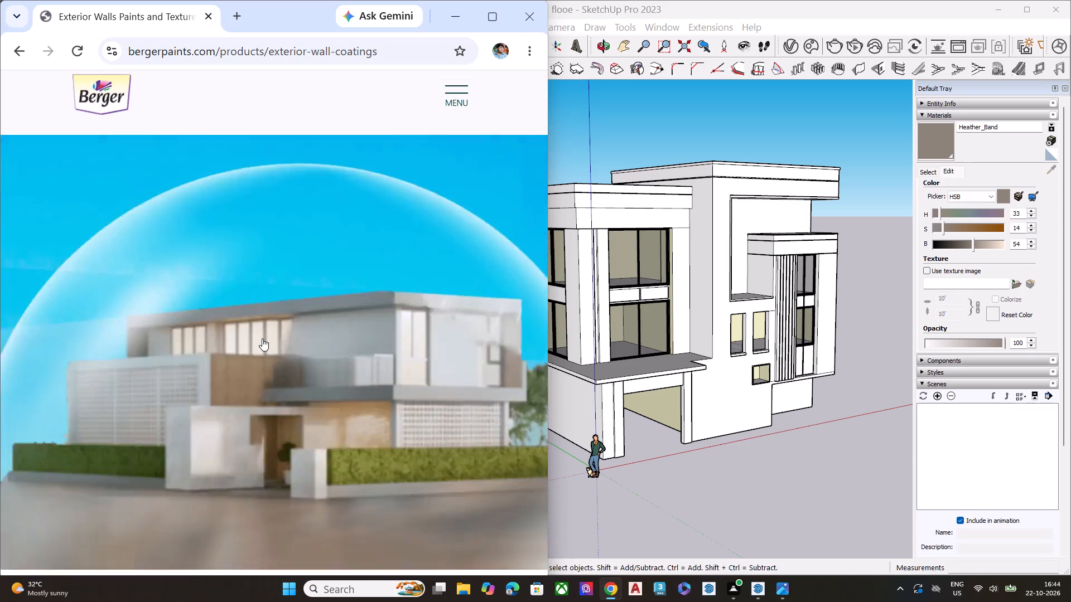
scroll(272, 264, "down", 3)
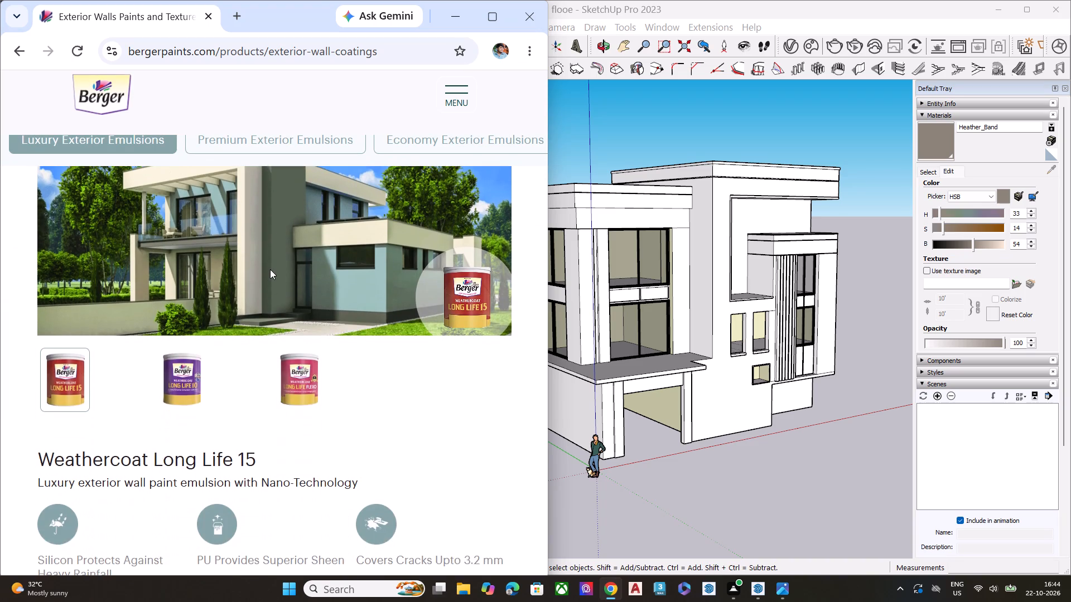
scroll(269, 269, "down", 7)
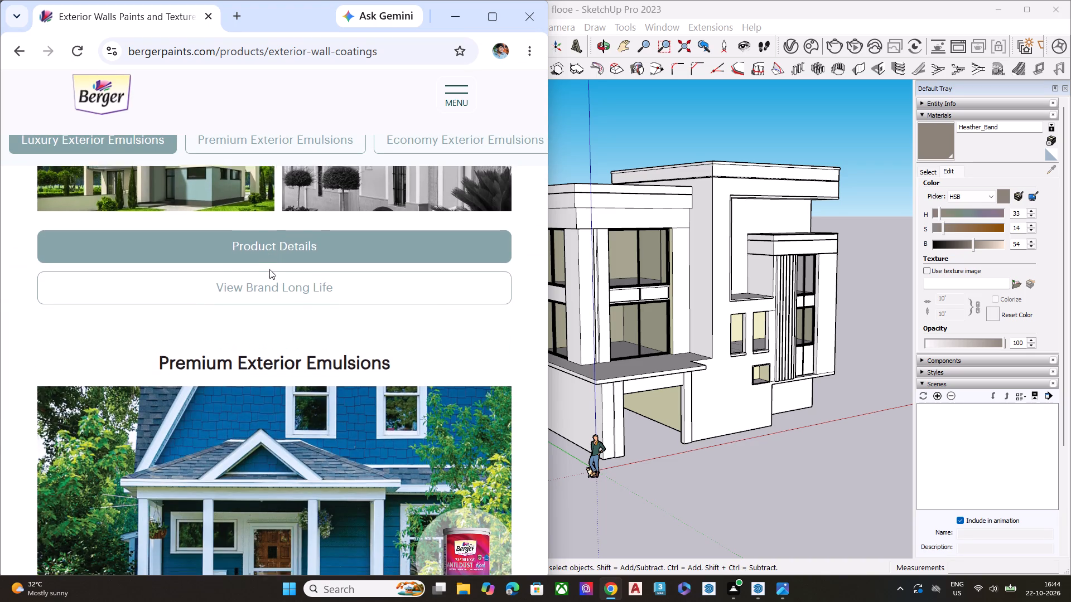
scroll(269, 269, "down", 4)
scroll(269, 269, "up", 13)
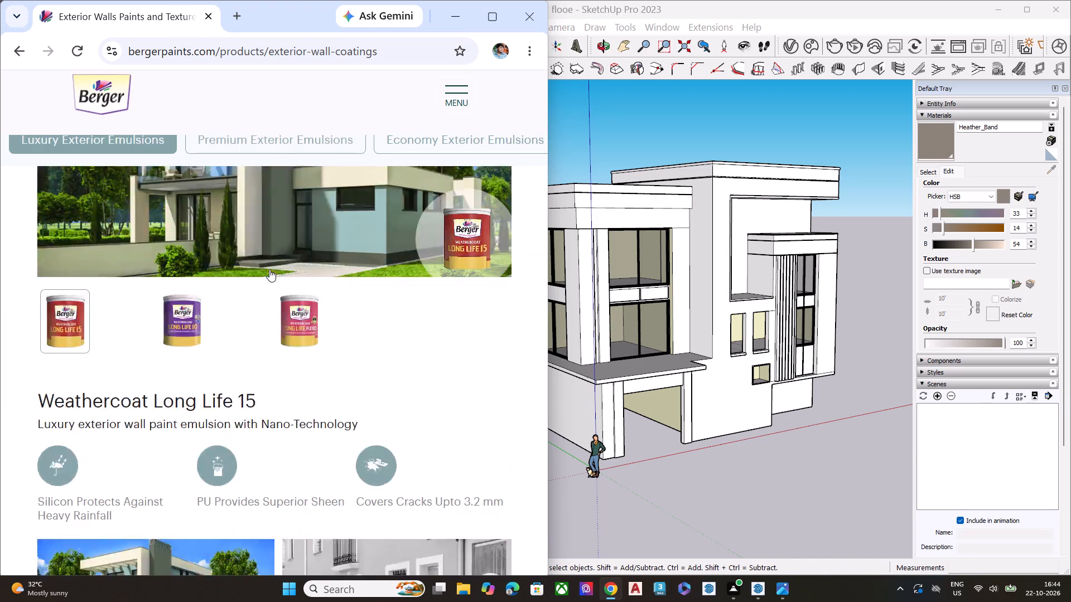
scroll(269, 269, "up", 2)
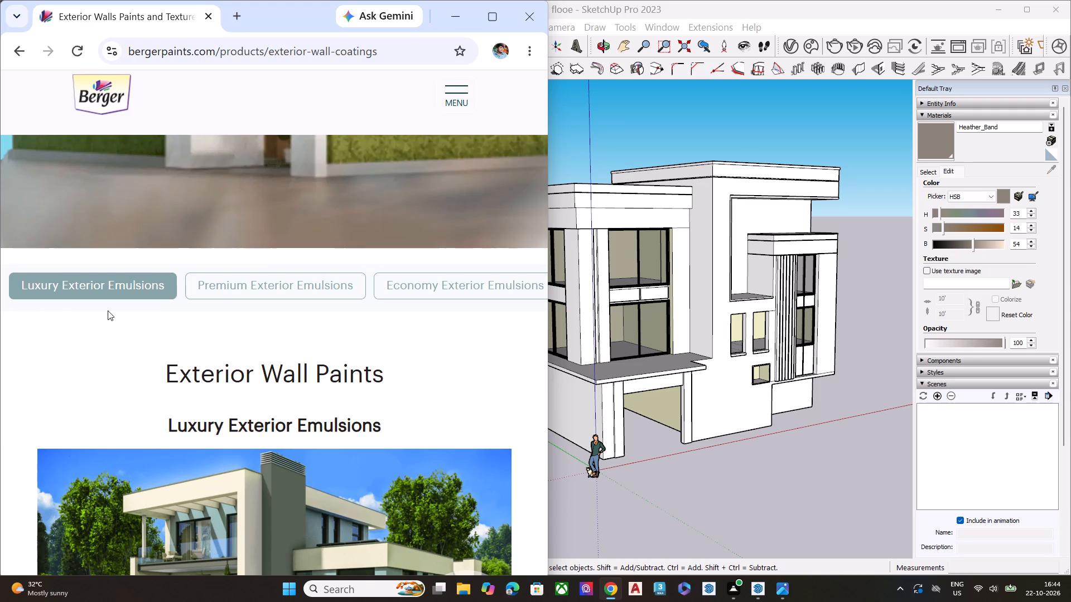
scroll(190, 302, "down", 1)
scroll(190, 302, "up", 10)
scroll(252, 378, "down", 1)
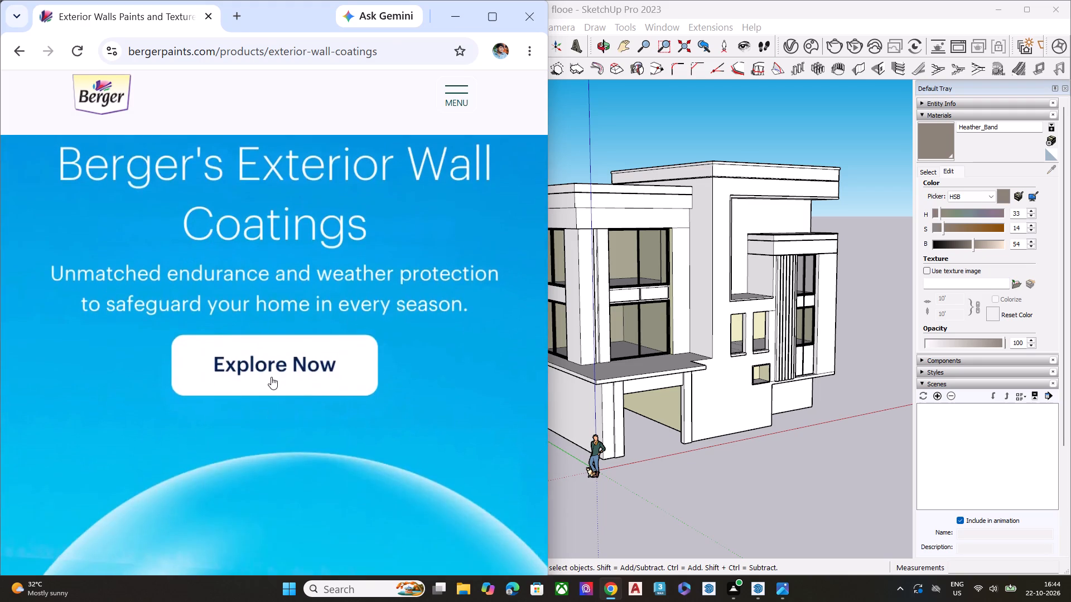
Look through the Exterior Wall Paints page, from luxury and economy emulsions to exterior textures and roof and floor coatings.
left_click(272, 372)
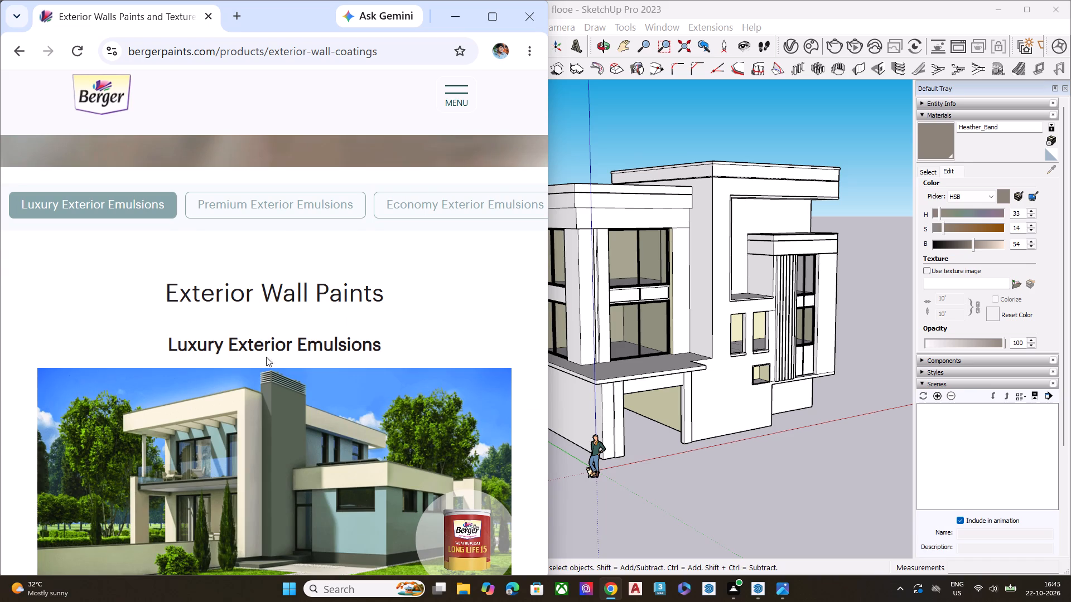
left_click(279, 200)
scroll(264, 293, "down", 5)
scroll(266, 296, "up", 1)
scroll(266, 296, "down", 6)
scroll(266, 296, "up", 1)
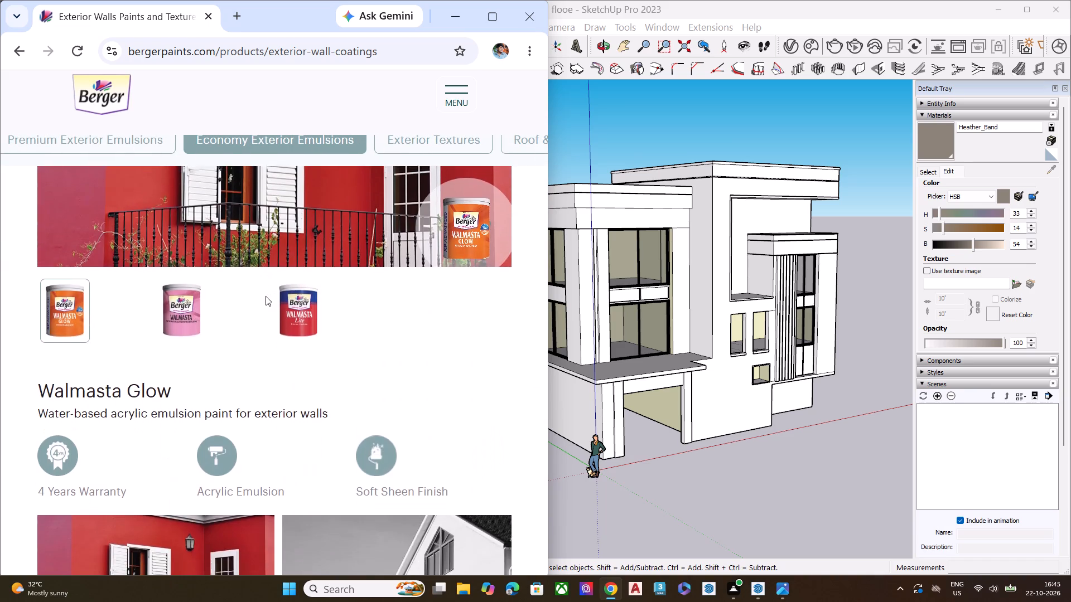
scroll(266, 296, "up", 1)
scroll(266, 296, "down", 8)
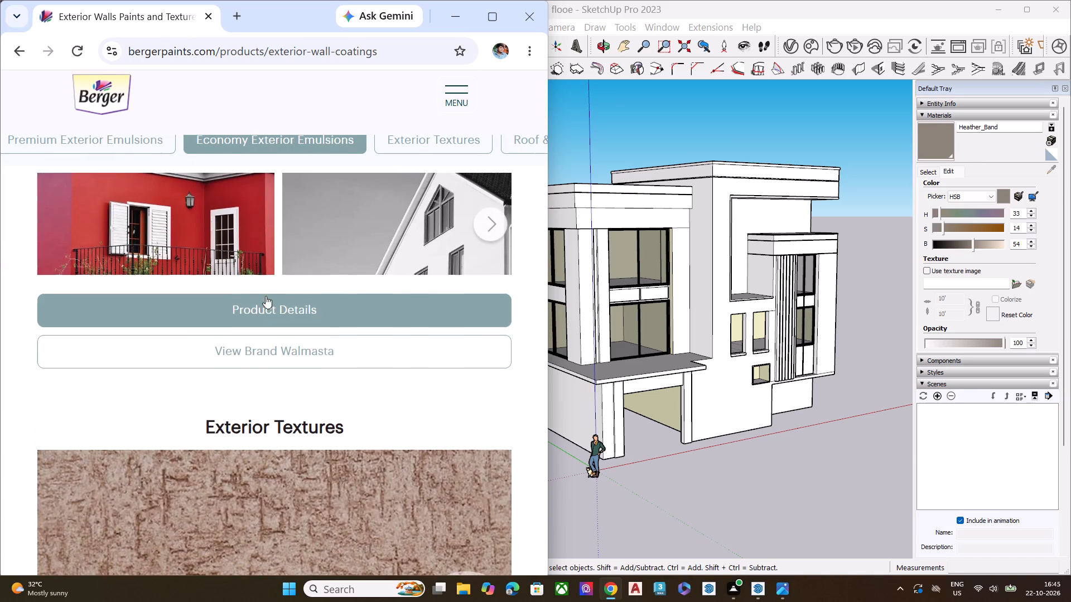
scroll(266, 296, "down", 7)
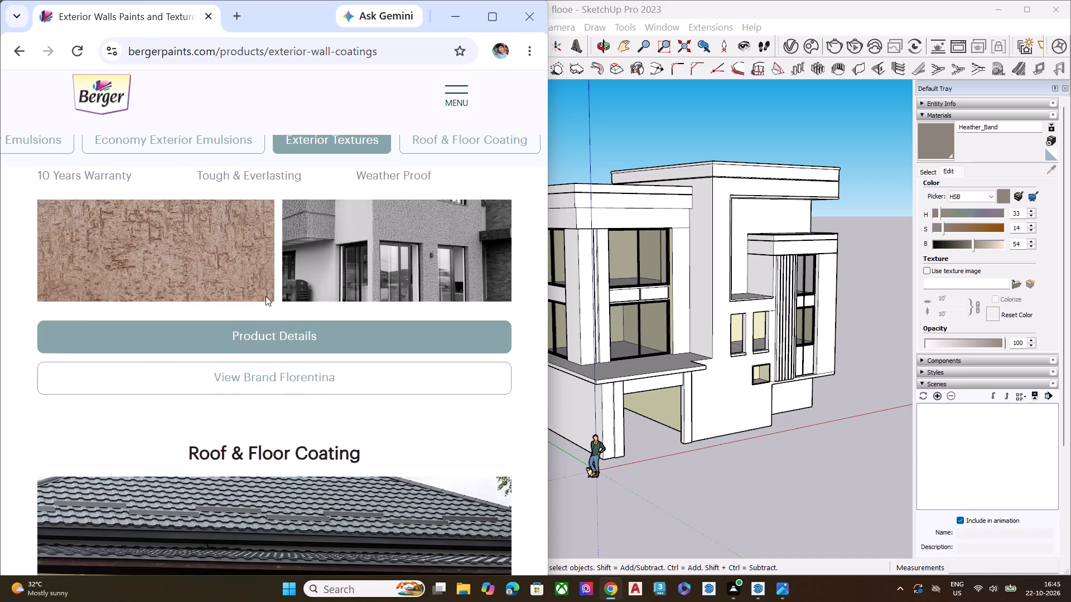
scroll(332, 284, "down", 5)
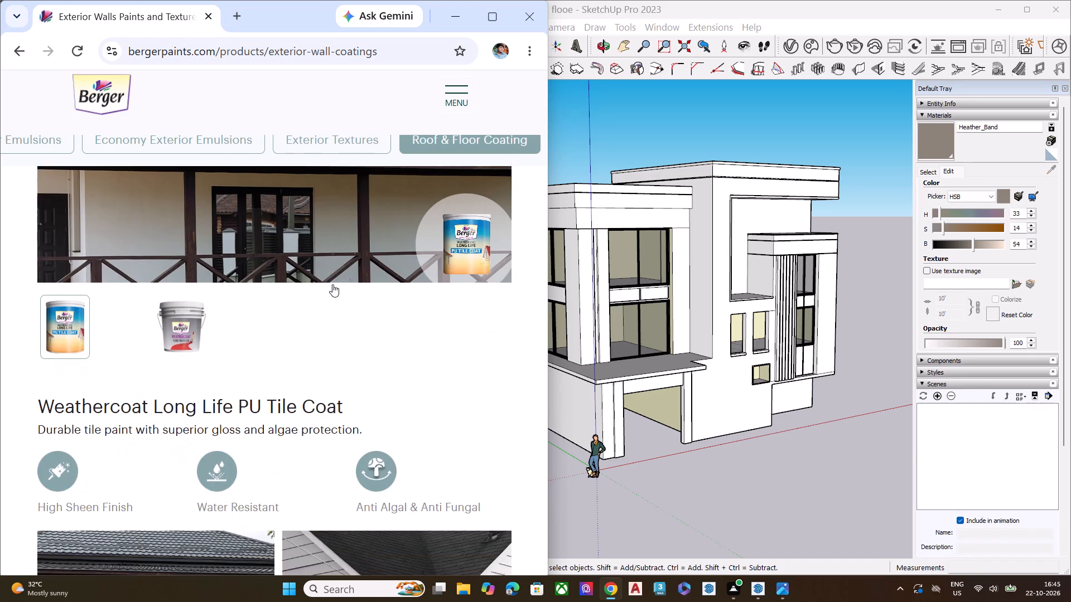
scroll(332, 284, "up", 2)
scroll(332, 284, "down", 10)
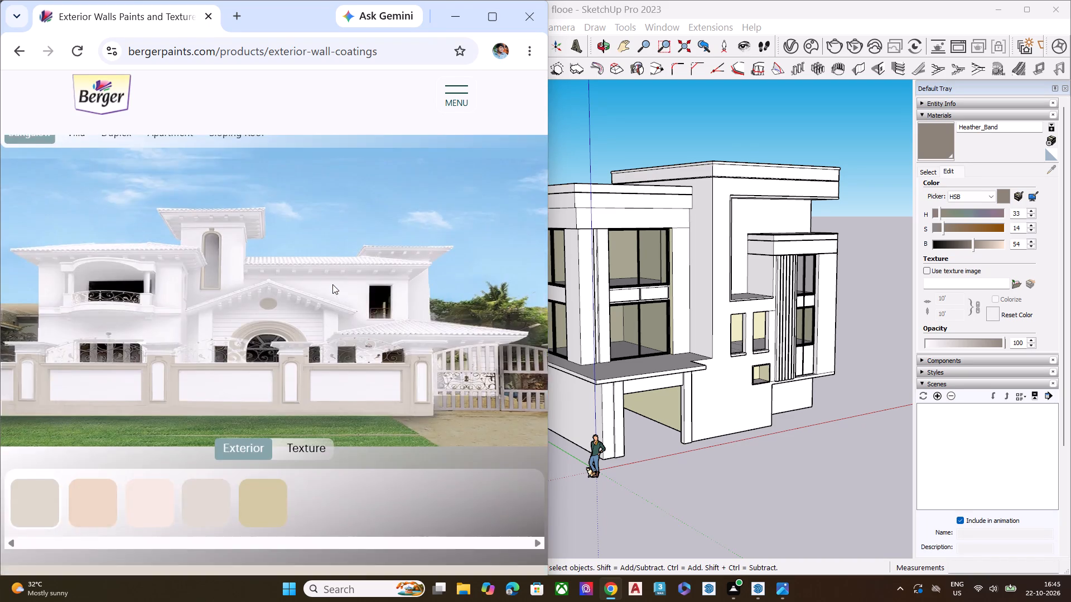
Revisit the Exterior Textures, Economy Exterior Emulsions and Premium Exterior Emulsions sections and compare their products.
scroll(332, 284, "up", 2)
scroll(332, 284, "down", 2)
scroll(332, 284, "up", 4)
scroll(332, 284, "down", 1)
scroll(332, 284, "up", 2)
scroll(332, 284, "down", 3)
scroll(332, 284, "up", 1)
scroll(332, 284, "down", 6)
scroll(332, 284, "up", 7)
scroll(332, 284, "down", 1)
scroll(332, 284, "up", 1)
scroll(332, 284, "down", 4)
scroll(332, 284, "up", 2)
scroll(332, 284, "down", 1)
scroll(332, 284, "up", 1)
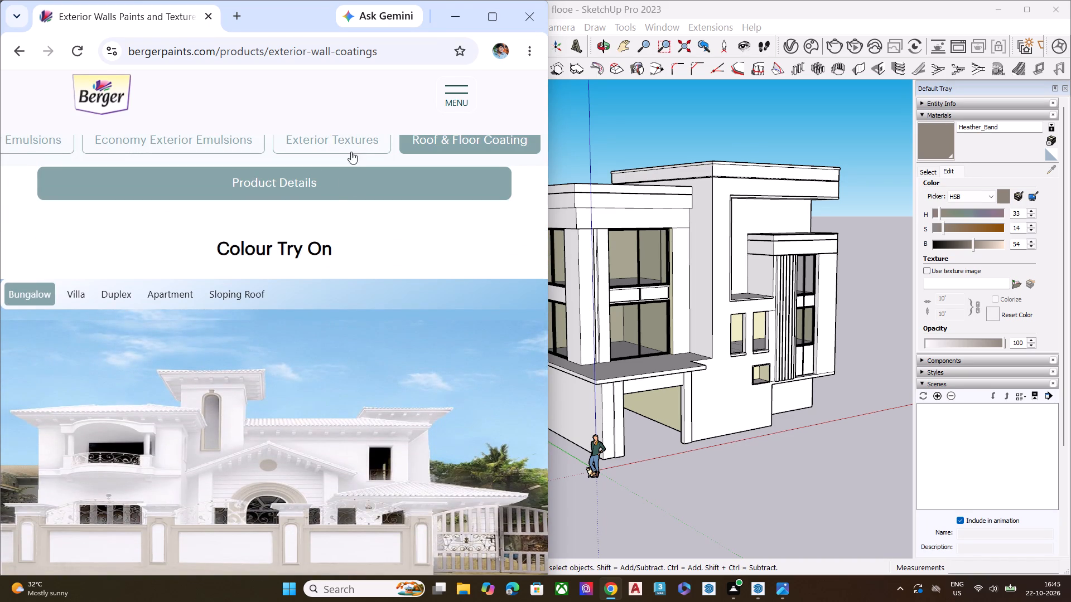
left_click(350, 143)
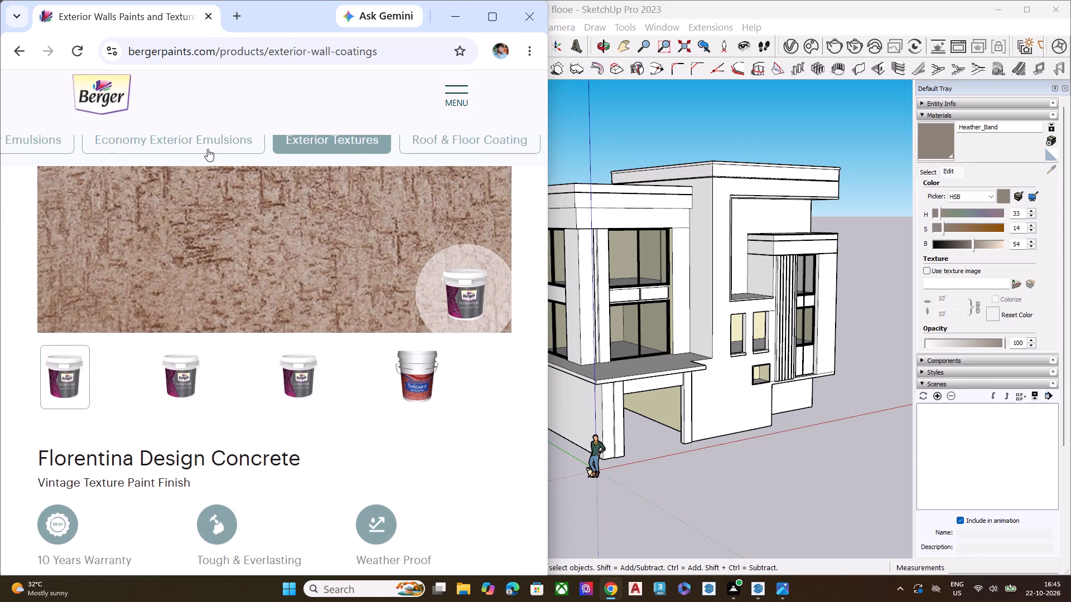
left_click(208, 149)
left_click(26, 147)
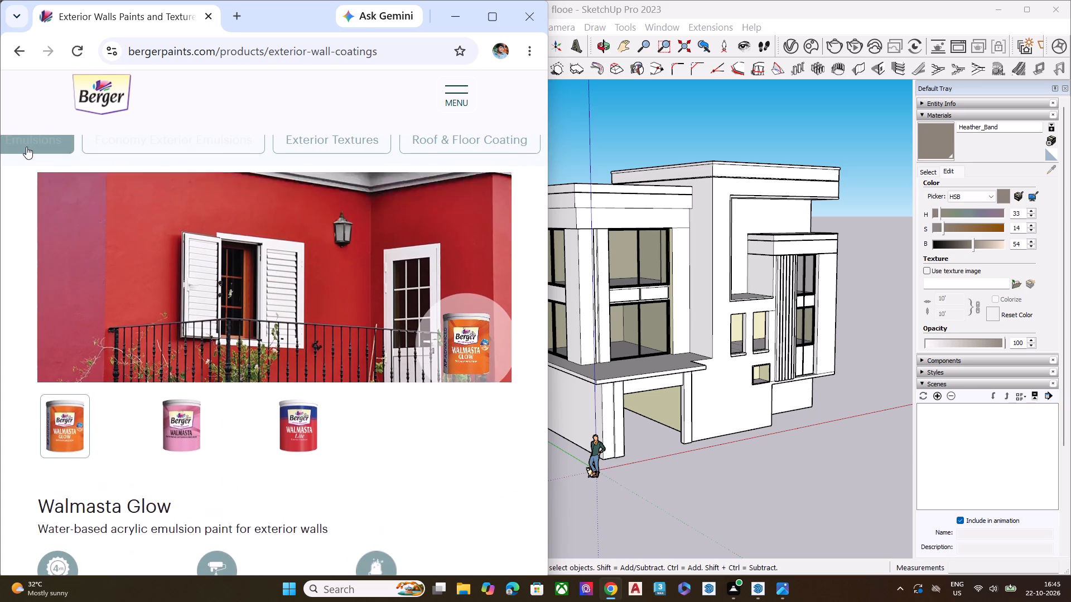
scroll(75, 144, "up", 1)
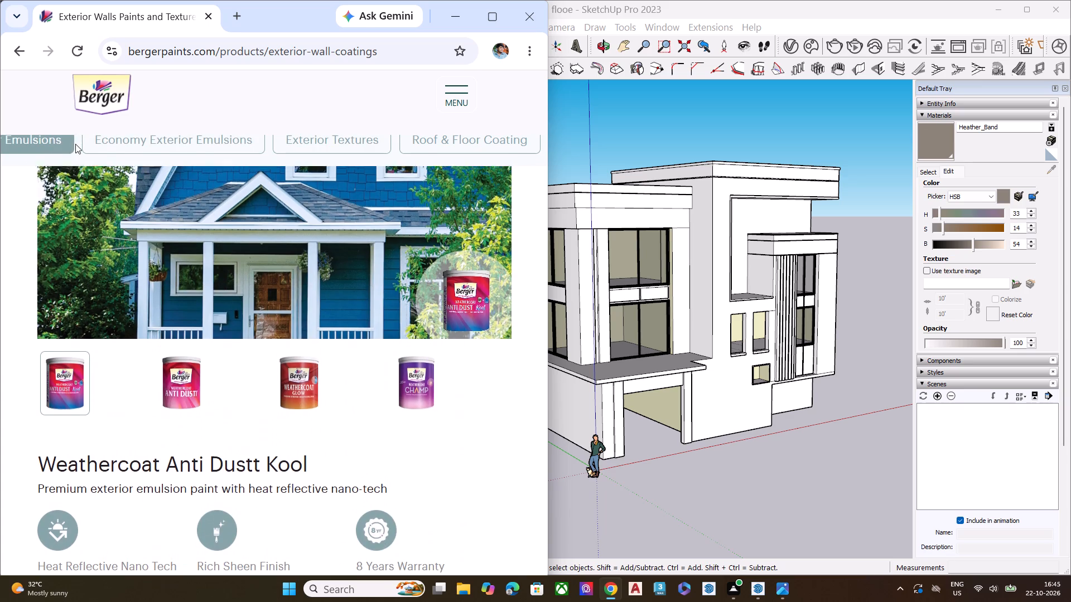
middle_click_drag(75, 144, 247, 139)
left_click(148, 147)
scroll(306, 289, "down", 6)
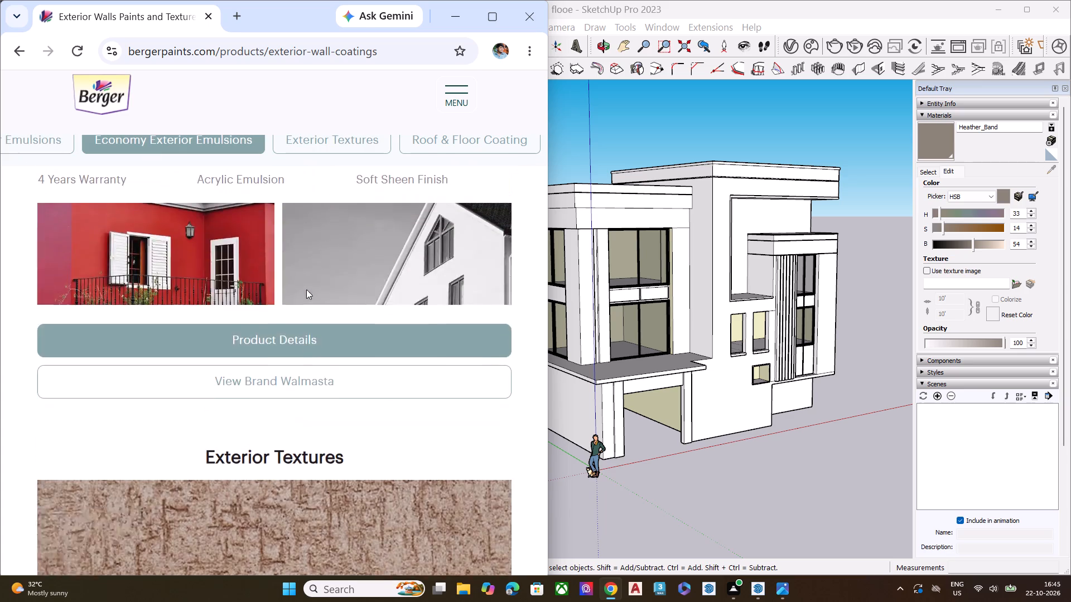
Preview the available exterior shades and the golden-brown texture on the bungalow in Colour Try On.
scroll(306, 289, "down", 18)
scroll(306, 289, "up", 1)
scroll(306, 289, "down", 8)
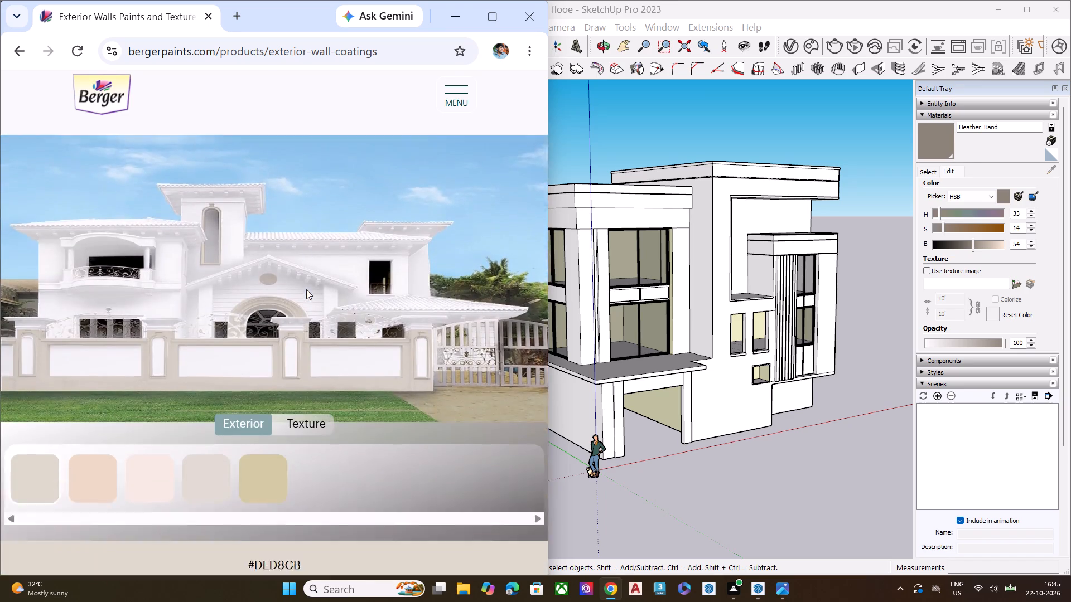
scroll(306, 289, "up", 4)
left_click(91, 487)
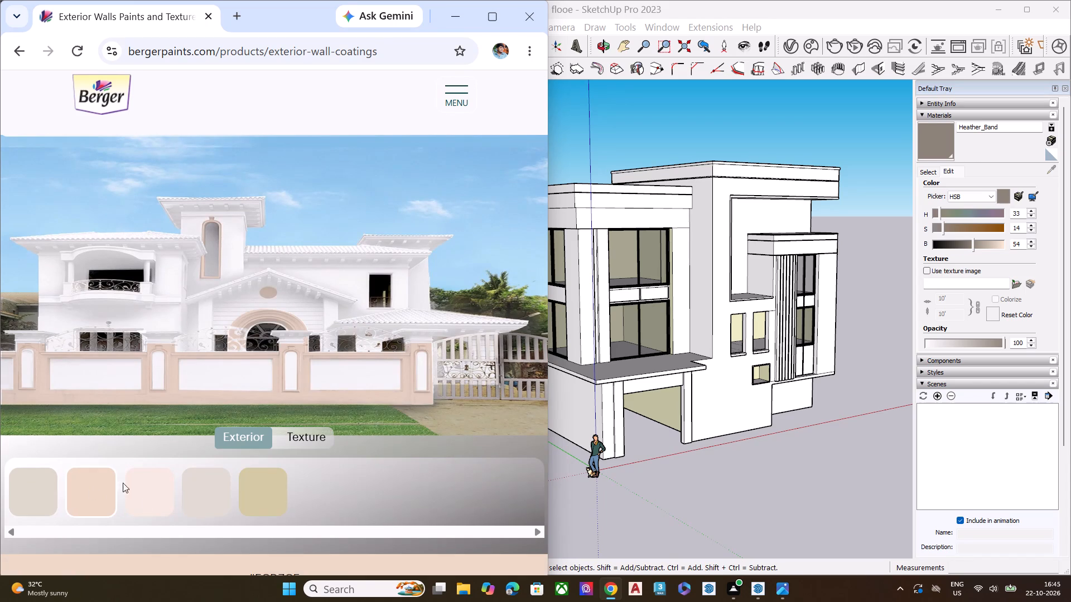
left_click(139, 483)
left_click(187, 483)
left_click(249, 488)
left_click(292, 434)
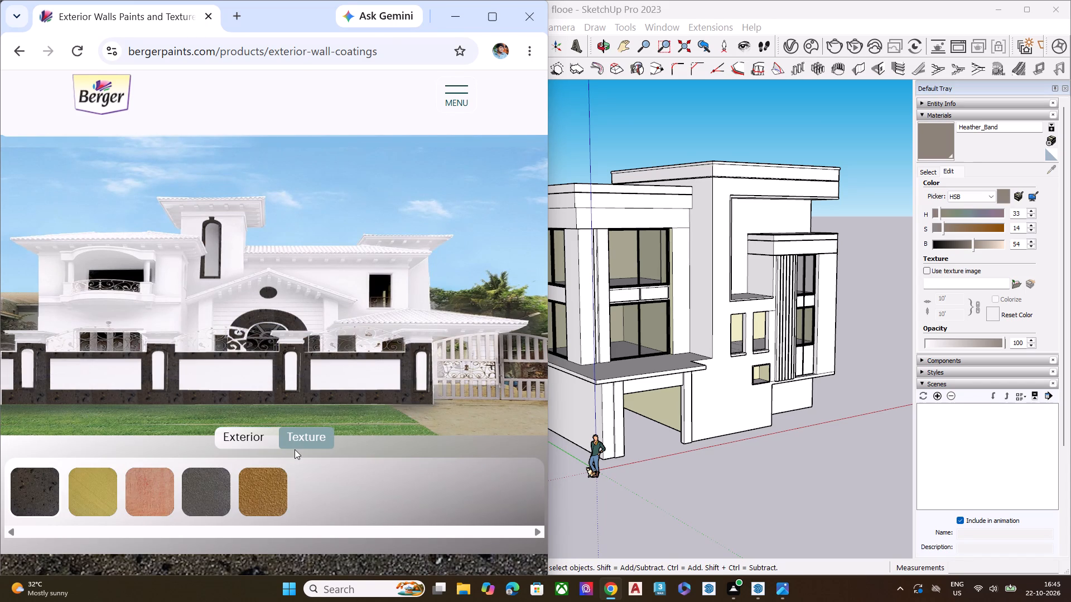
left_click(267, 488)
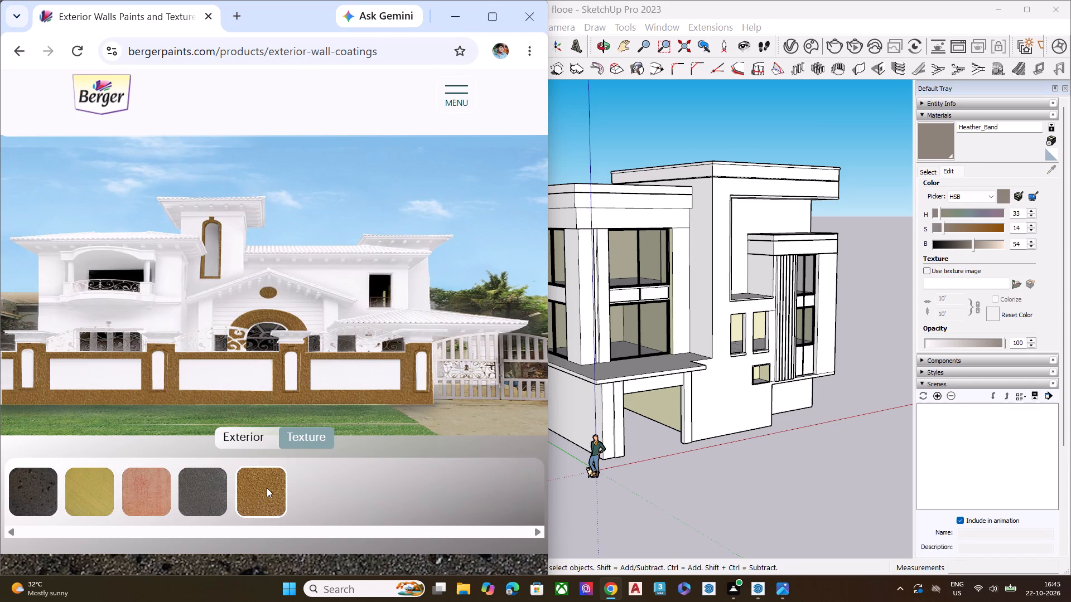
left_click(253, 444)
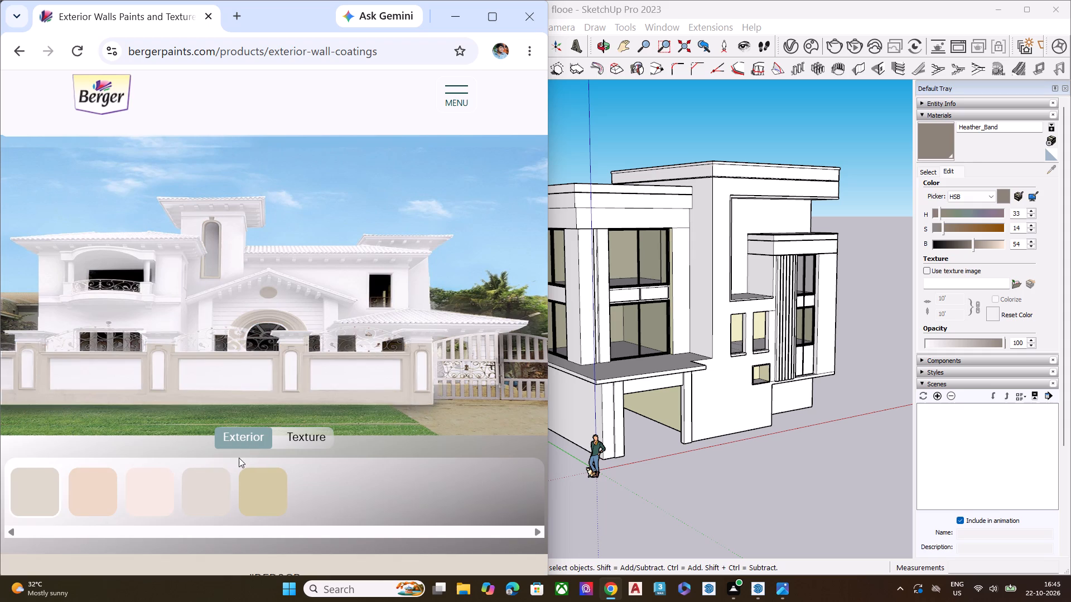
left_click(149, 497)
left_click(91, 501)
left_click(54, 498)
Return to the Google results and search for berger paint combination for elevation.
left_click(18, 55)
left_click(274, 115)
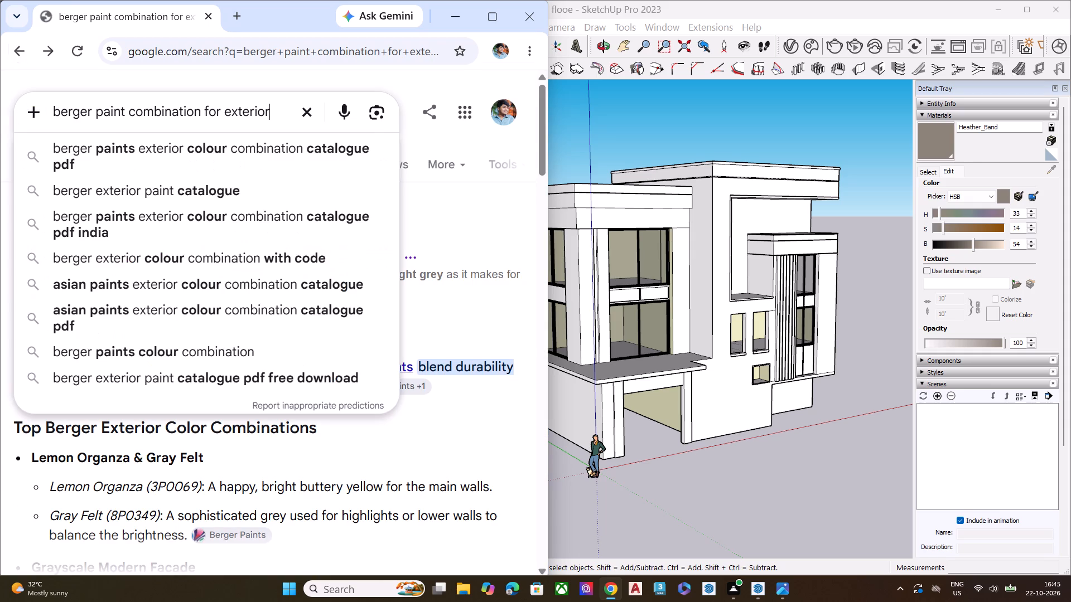
key("BackSpace")
key("BackSpace")
key("BackSpace")
key("BackSpace")
key("BackSpace")
key("BackSpace")
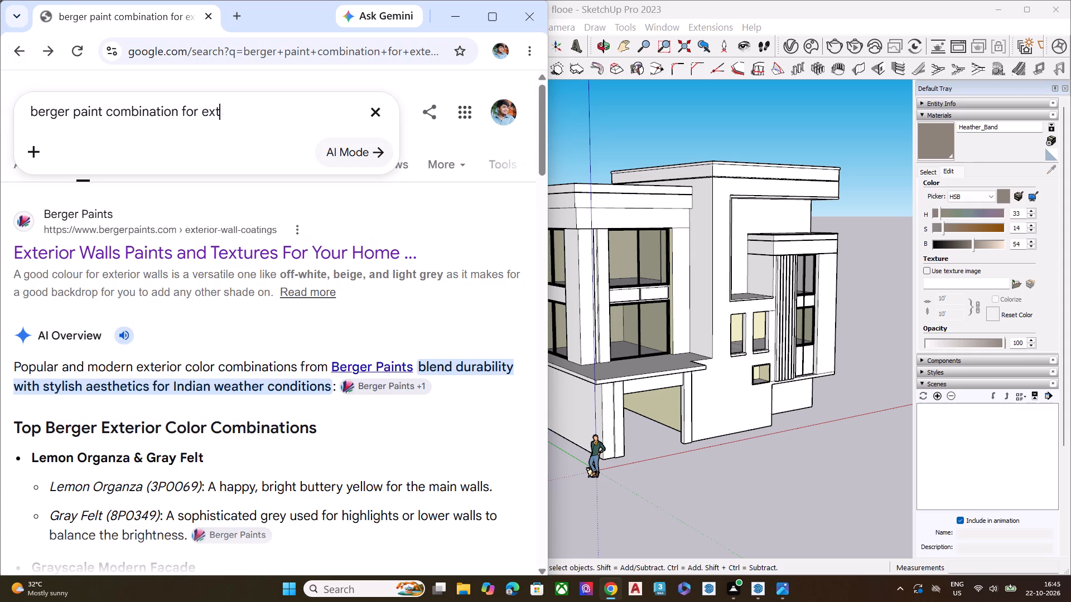
key("BackSpace")
type("levation")
key("Return")
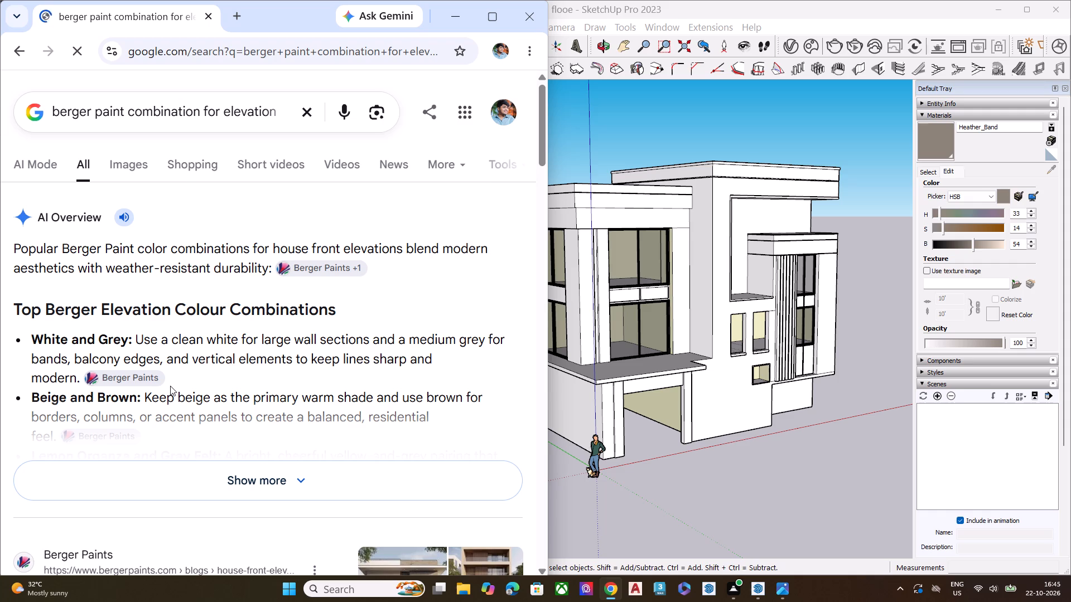
Look through the elevation colour combination results and images, rerunning the same search once.
scroll(175, 365, "down", 4)
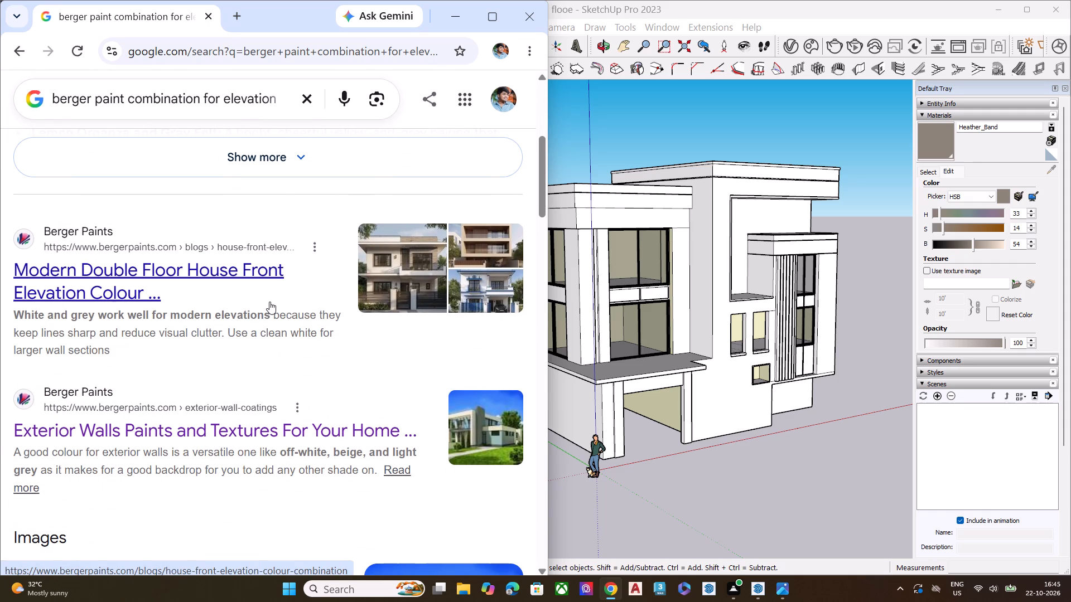
left_click(276, 99)
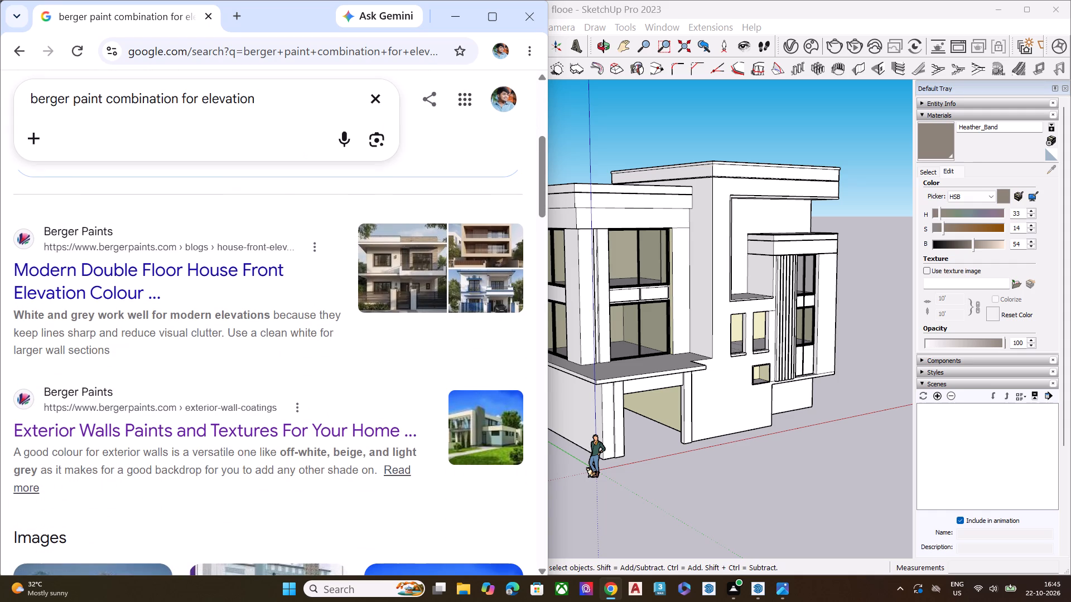
key("Return")
key("Return")
key("Return")
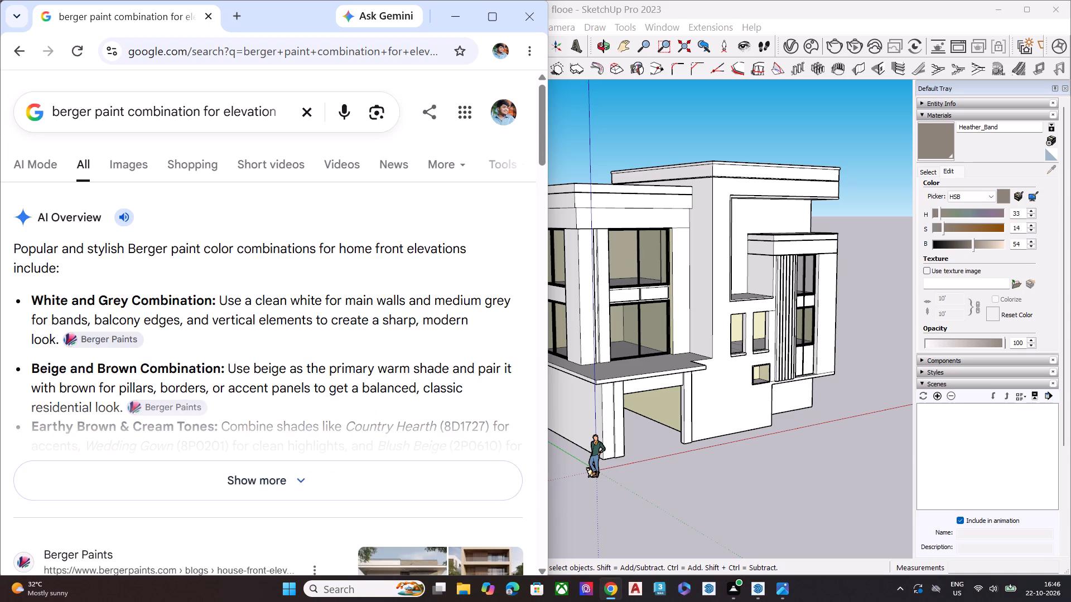
scroll(108, 295, "down", 5)
scroll(316, 241, "down", 2)
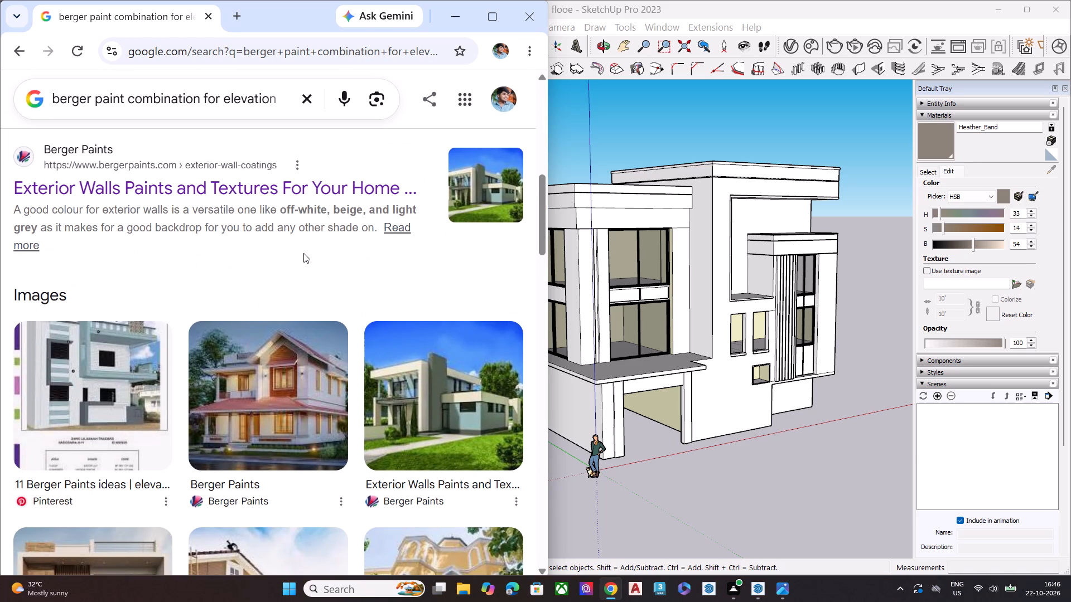
scroll(230, 298, "down", 1)
scroll(208, 312, "up", 2)
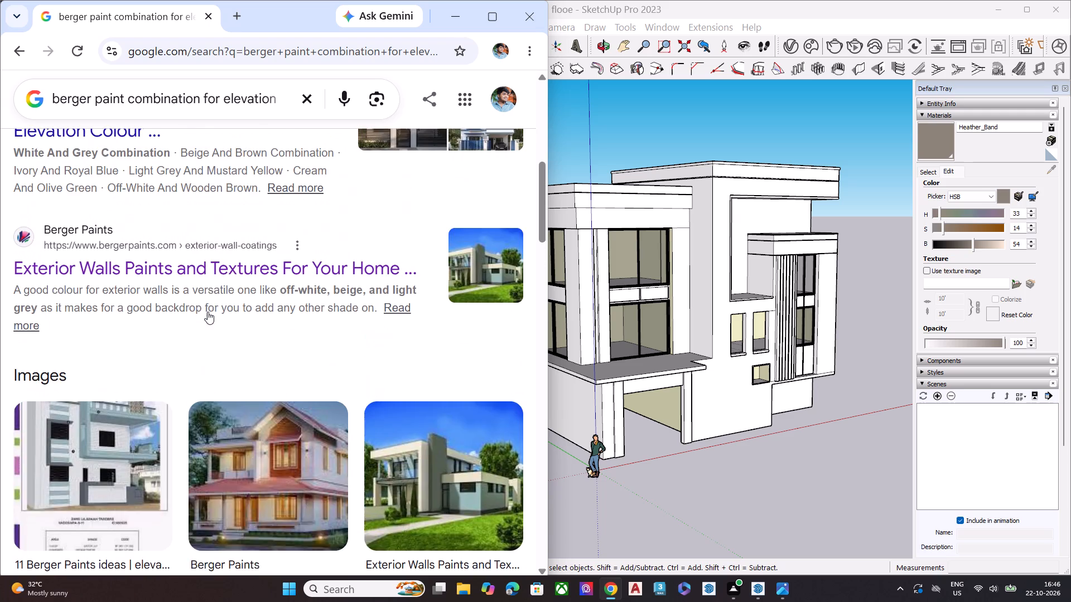
scroll(208, 312, "up", 1)
Open Berger's Modern Double Floor House Front Elevation Colour article and skim its introduction and advice on colour choice.
left_click(94, 187)
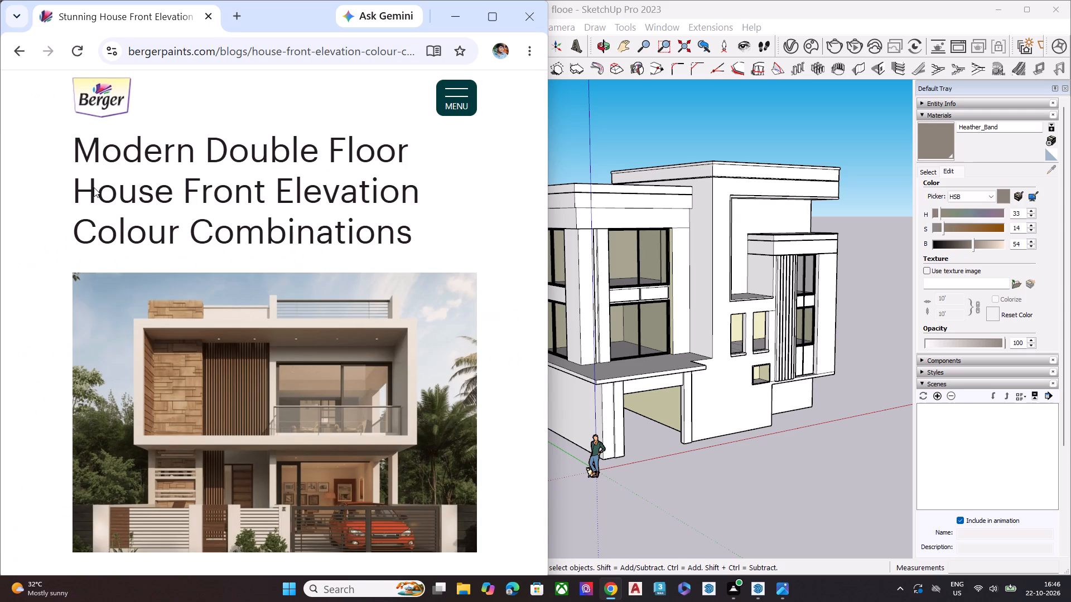
scroll(322, 370, "down", 3)
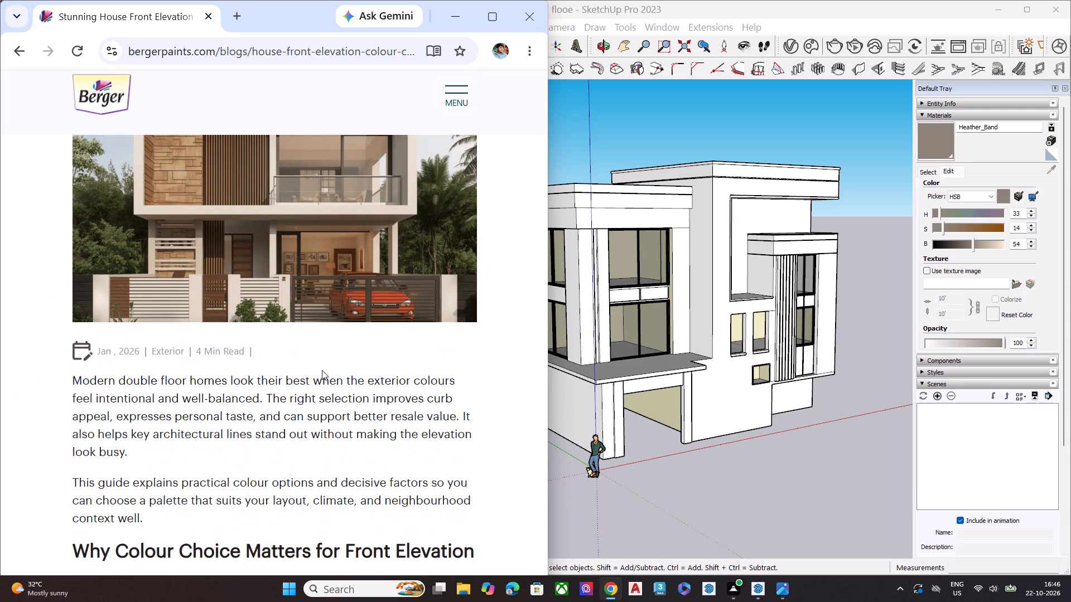
scroll(322, 370, "down", 2)
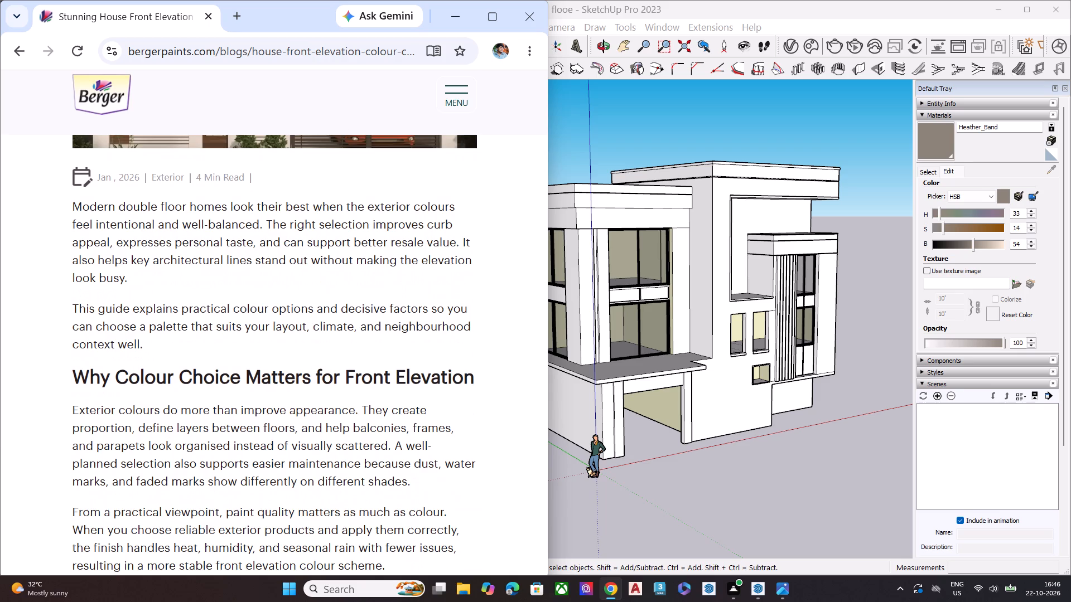
scroll(322, 370, "down", 6)
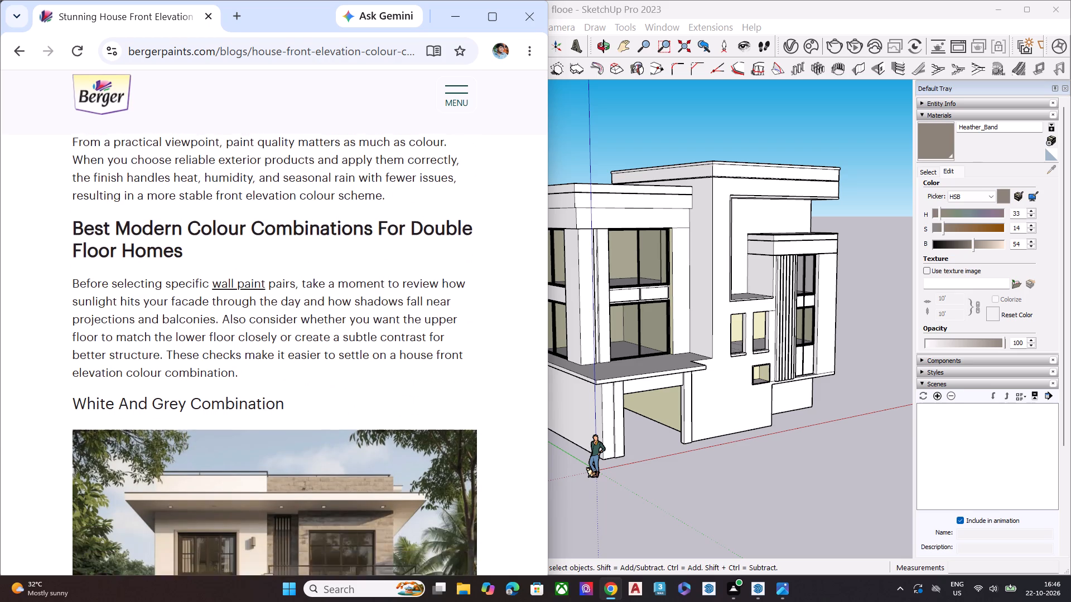
scroll(322, 370, "down", 1)
scroll(322, 370, "up", 3)
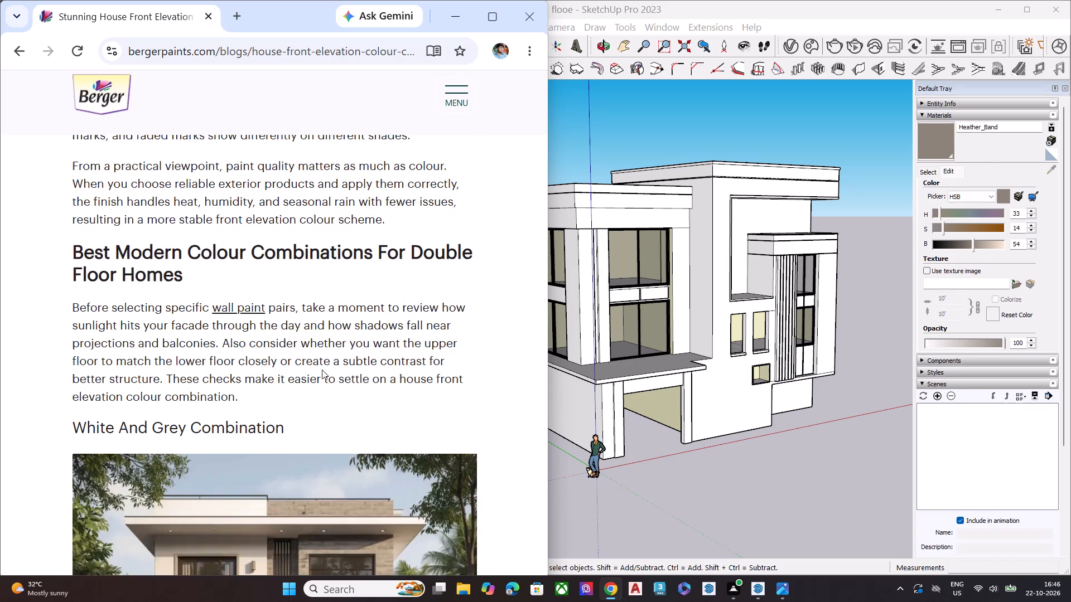
scroll(322, 370, "up", 9)
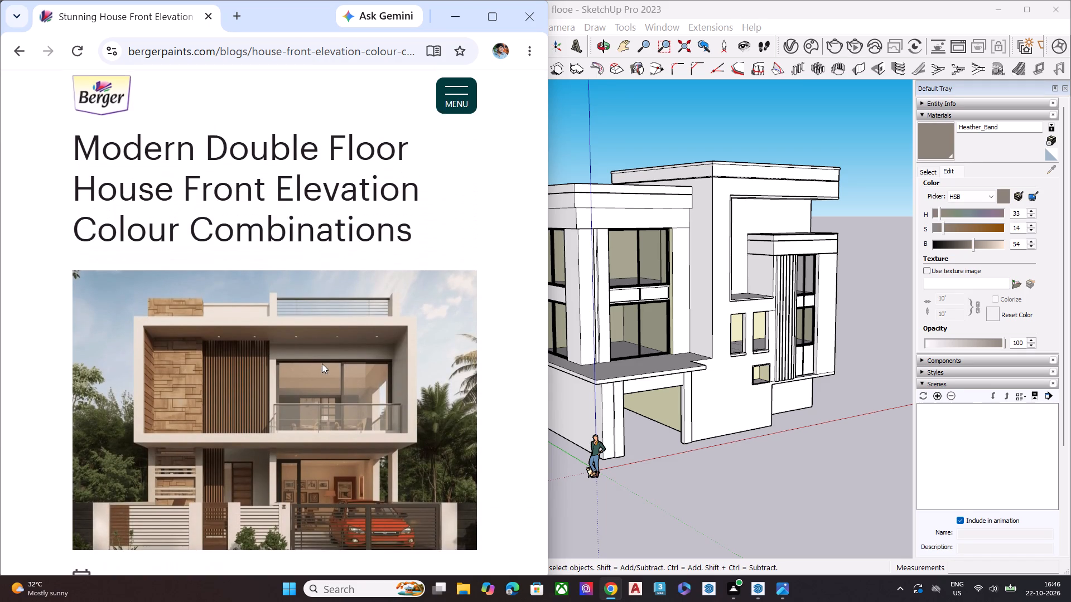
Examine the article's example houses, from the White And Grey Combination through to Off-White And Wooden Brown.
scroll(322, 363, "down", 13)
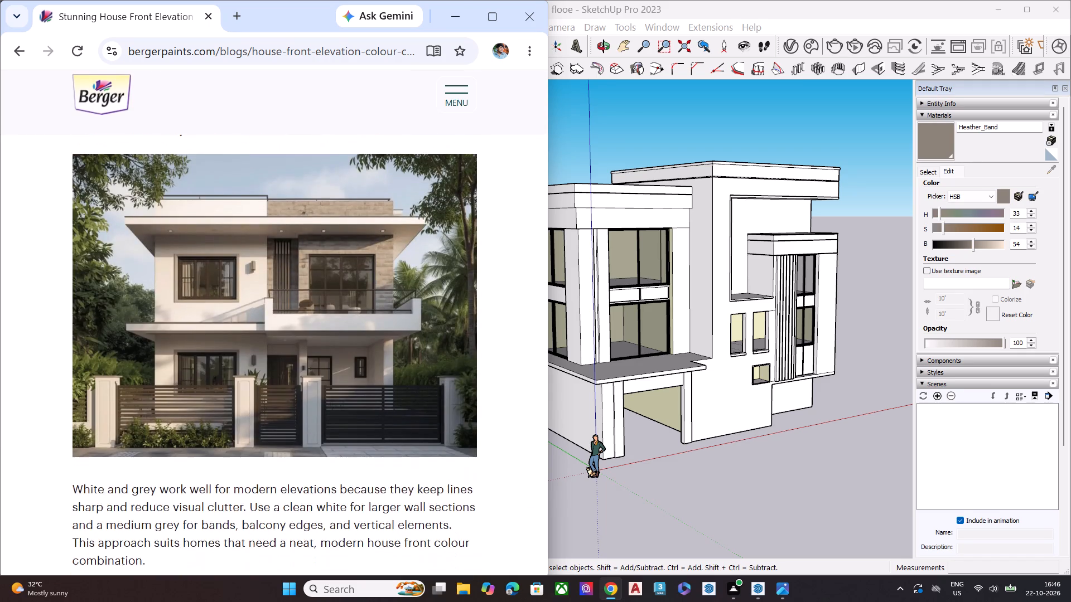
scroll(324, 362, "down", 6)
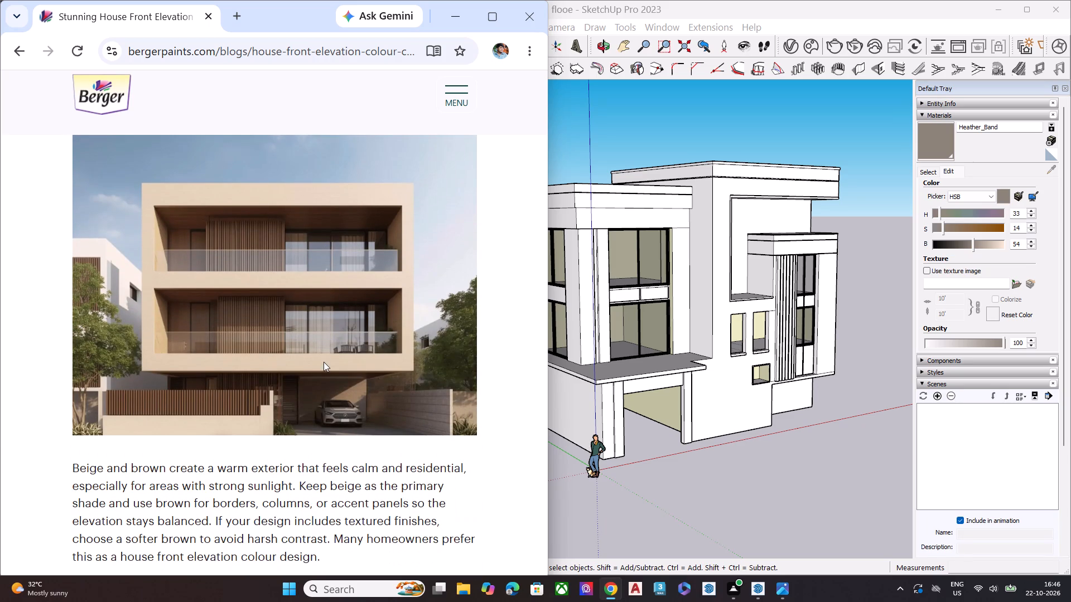
scroll(324, 362, "down", 6)
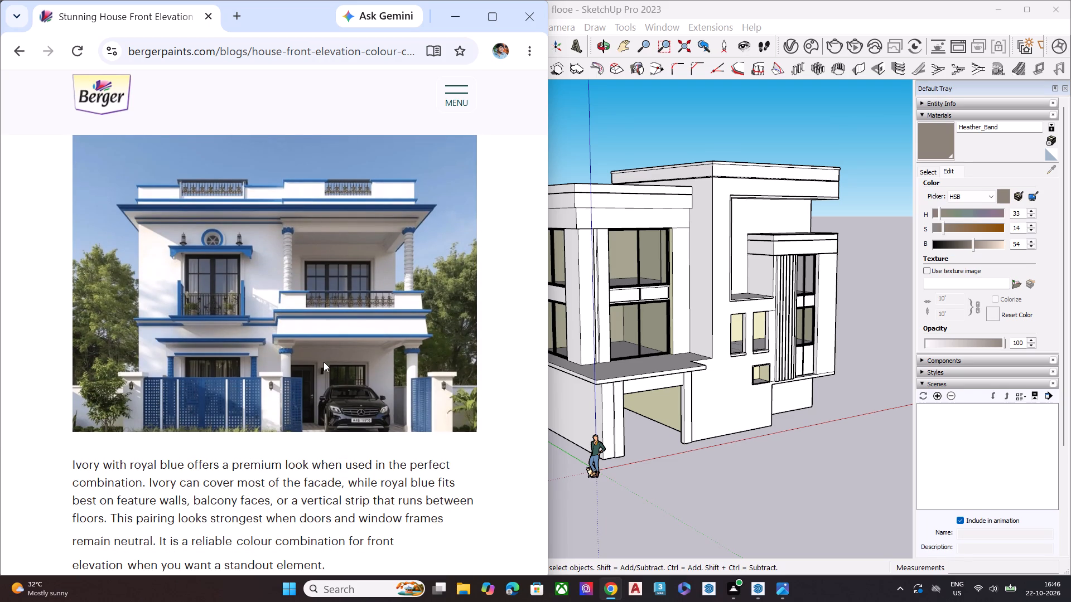
scroll(324, 362, "down", 12)
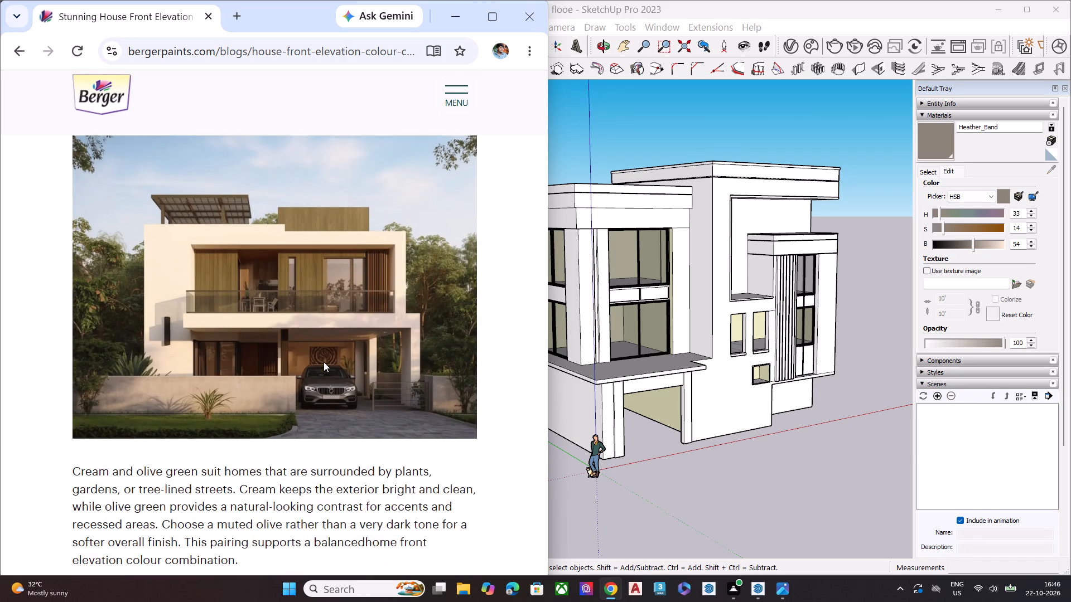
scroll(324, 362, "down", 2)
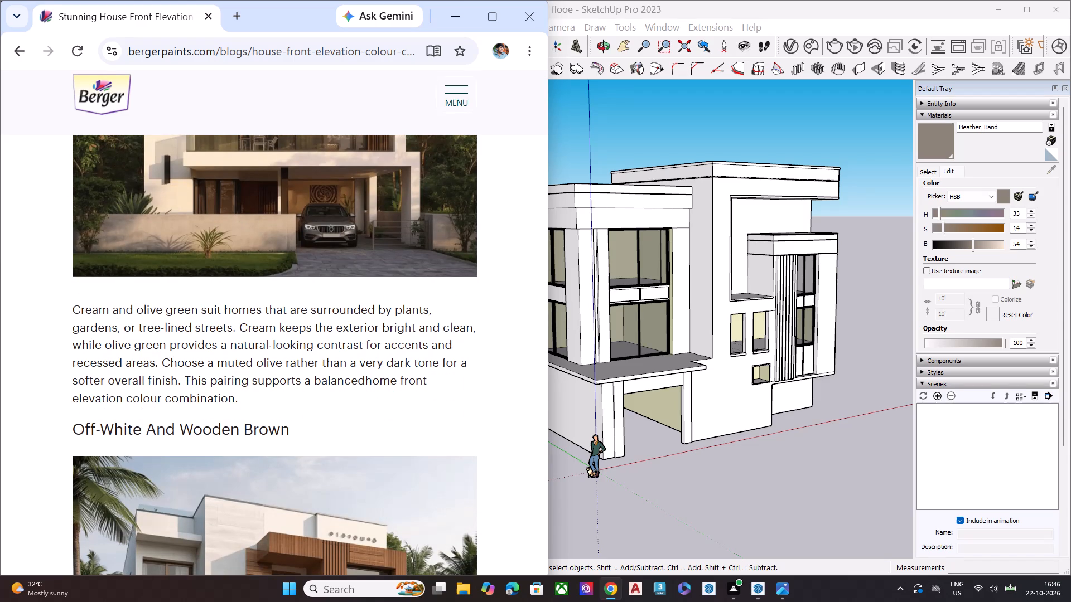
scroll(324, 362, "down", 5)
Go back up through the article's colour examples to review the lead house image at the beginning.
scroll(326, 362, "up", 11)
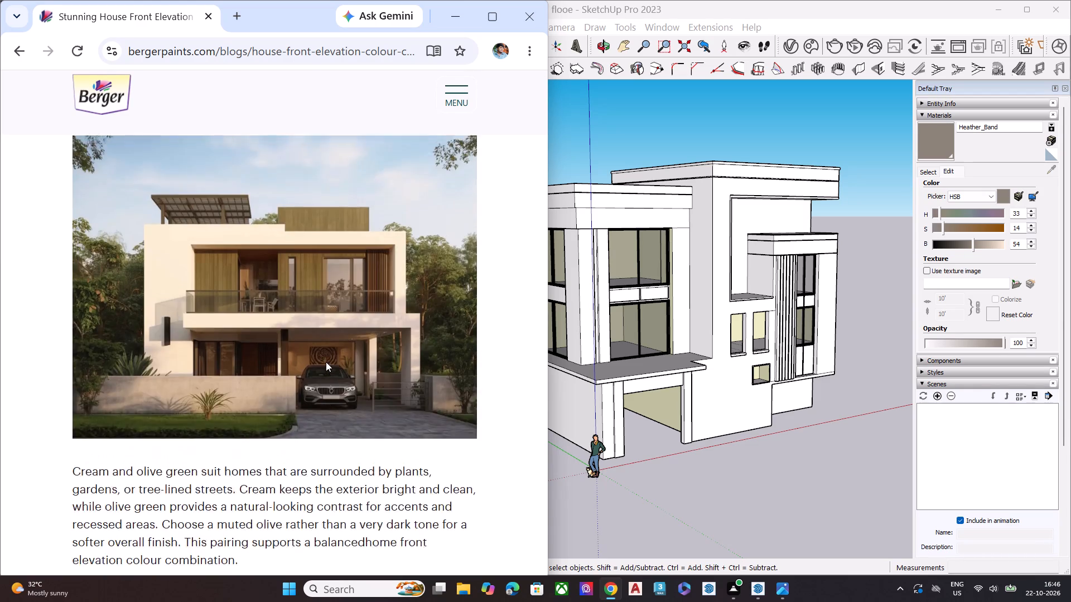
scroll(326, 362, "up", 2)
scroll(326, 362, "down", 1)
scroll(326, 362, "up", 16)
left_click(326, 362)
scroll(326, 362, "down", 2)
scroll(326, 362, "up", 14)
scroll(326, 362, "down", 1)
scroll(326, 362, "up", 5)
scroll(326, 362, "down", 3)
scroll(326, 362, "up", 5)
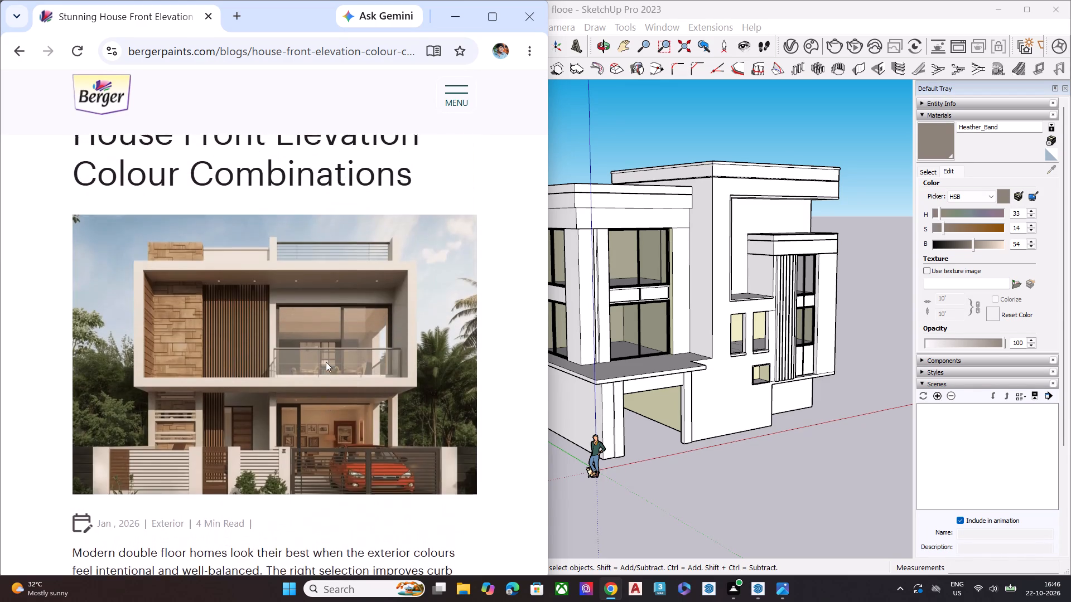
scroll(326, 362, "up", 9)
scroll(326, 362, "down", 1)
scroll(326, 362, "up", 3)
scroll(326, 362, "down", 2)
scroll(326, 362, "up", 8)
scroll(326, 362, "down", 2)
scroll(326, 362, "up", 2)
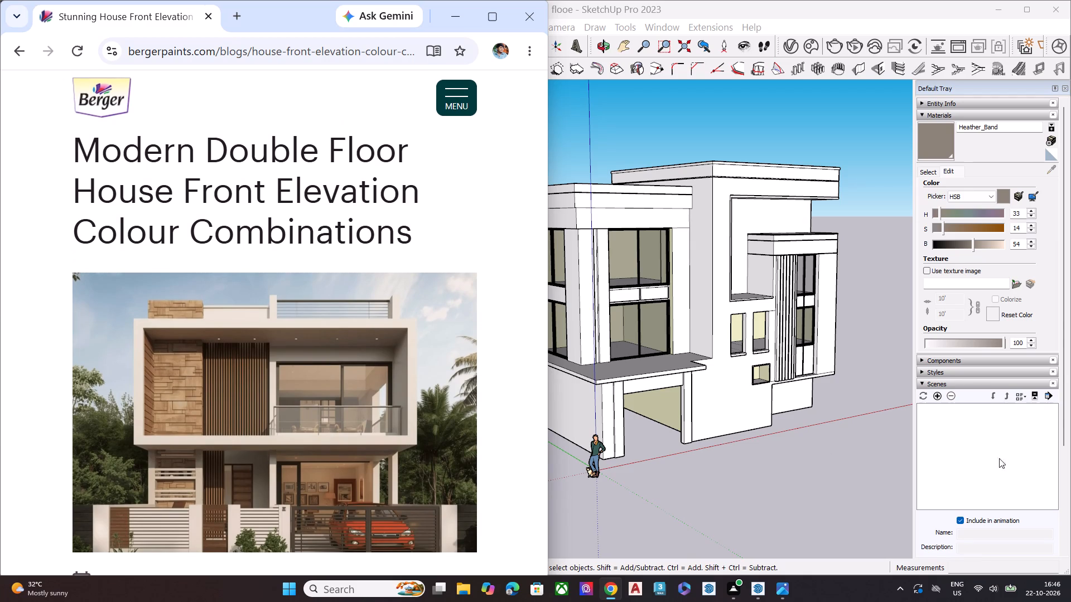
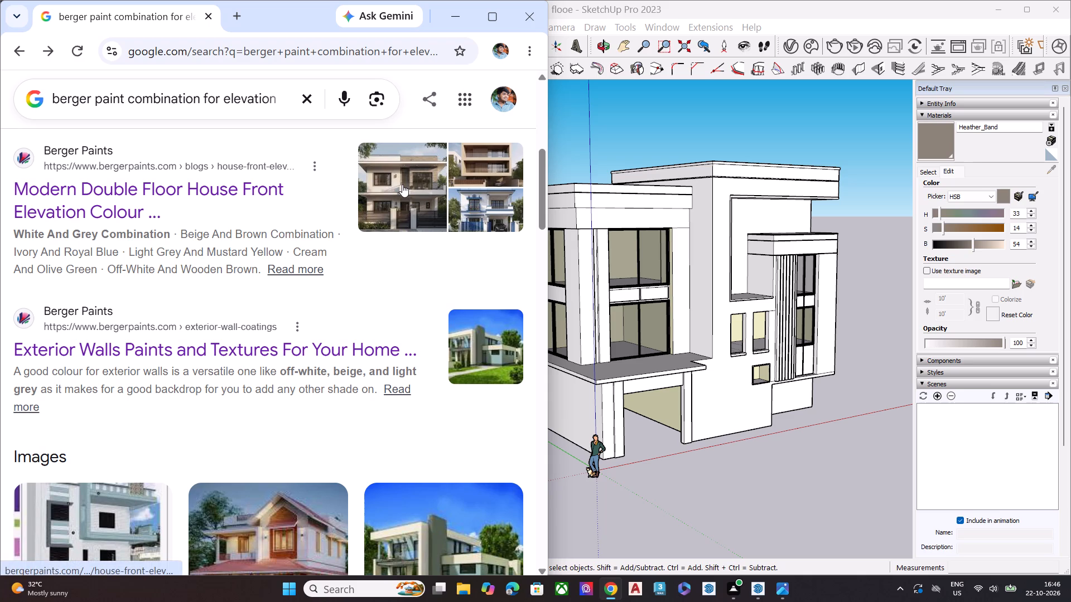
Return to the search results for "berger paint combination for exterior" and open Berger's exterior wall paints page.
left_click(16, 52)
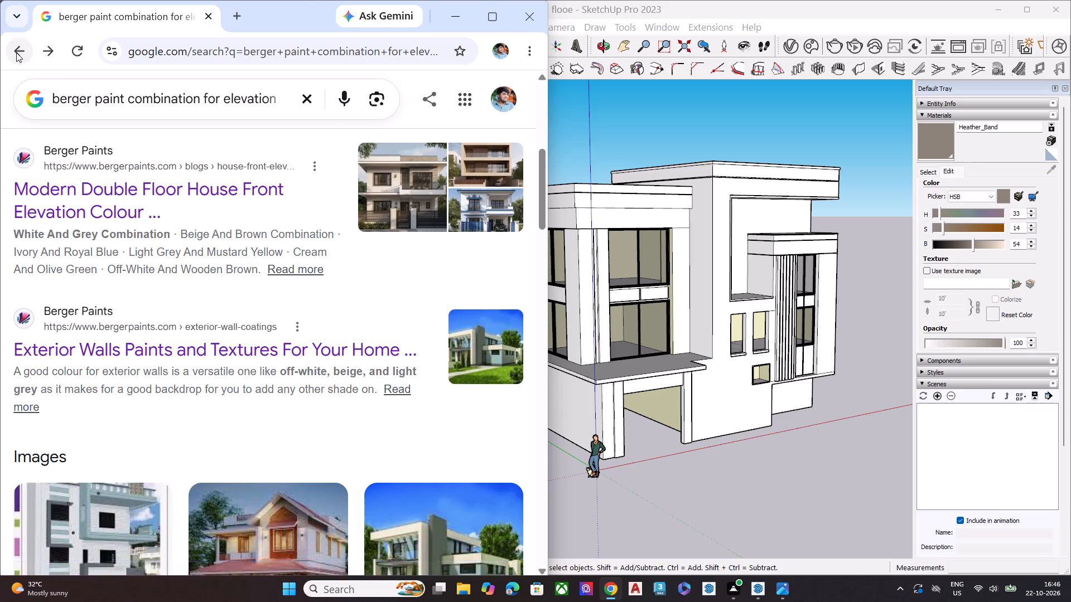
left_click(16, 52)
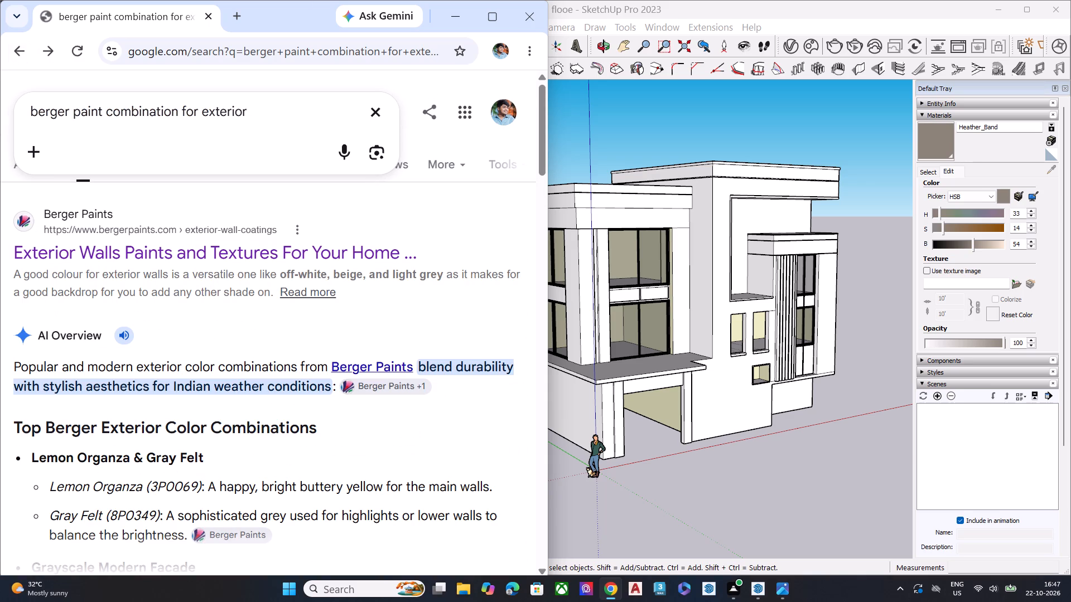
left_click(240, 260)
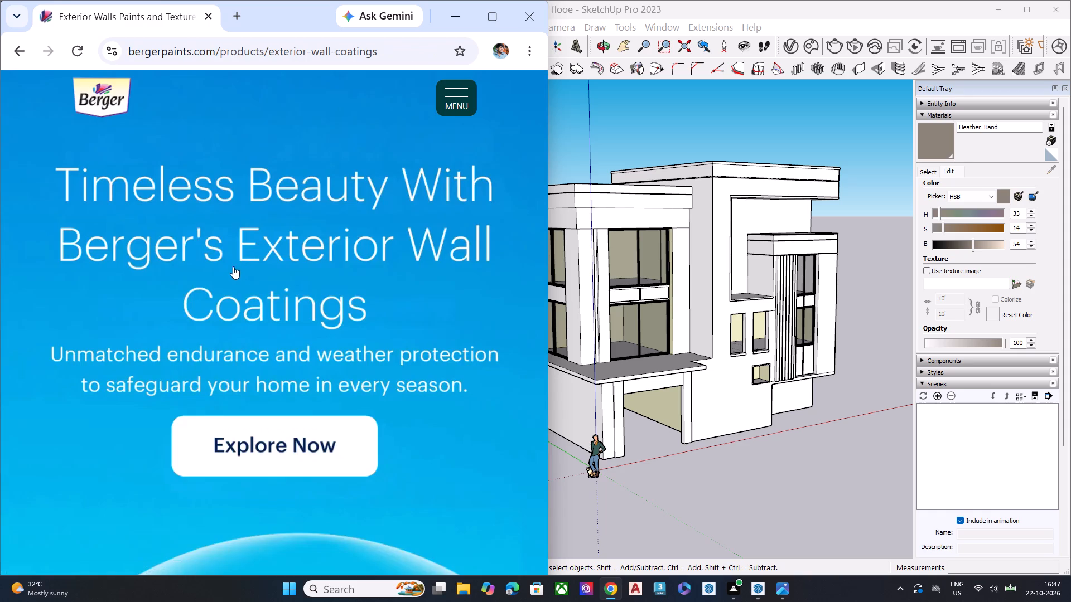
Examine the Premium Exterior Emulsions range and its Weathercoat brand page, returning to the exterior wall paints page.
scroll(271, 353, "down", 7)
scroll(287, 390, "up", 2)
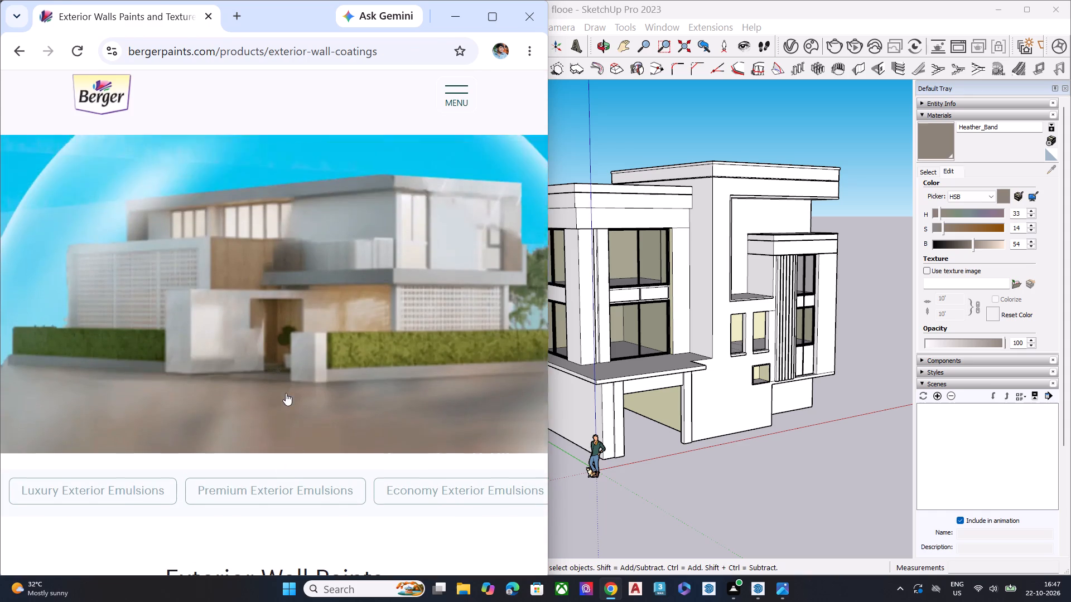
scroll(284, 396, "down", 2)
left_click(290, 412)
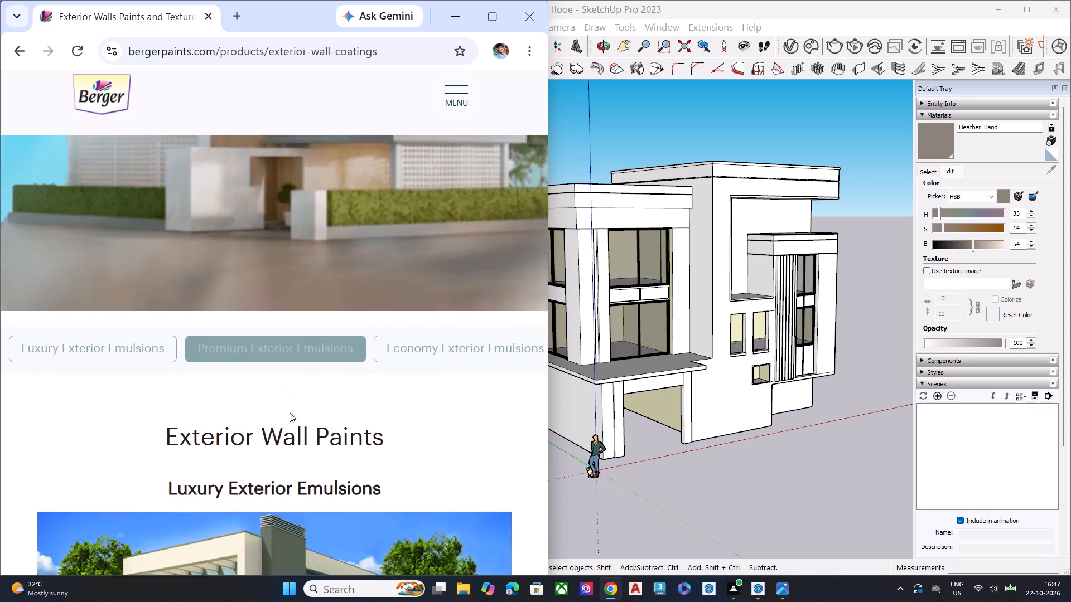
scroll(291, 391, "down", 2)
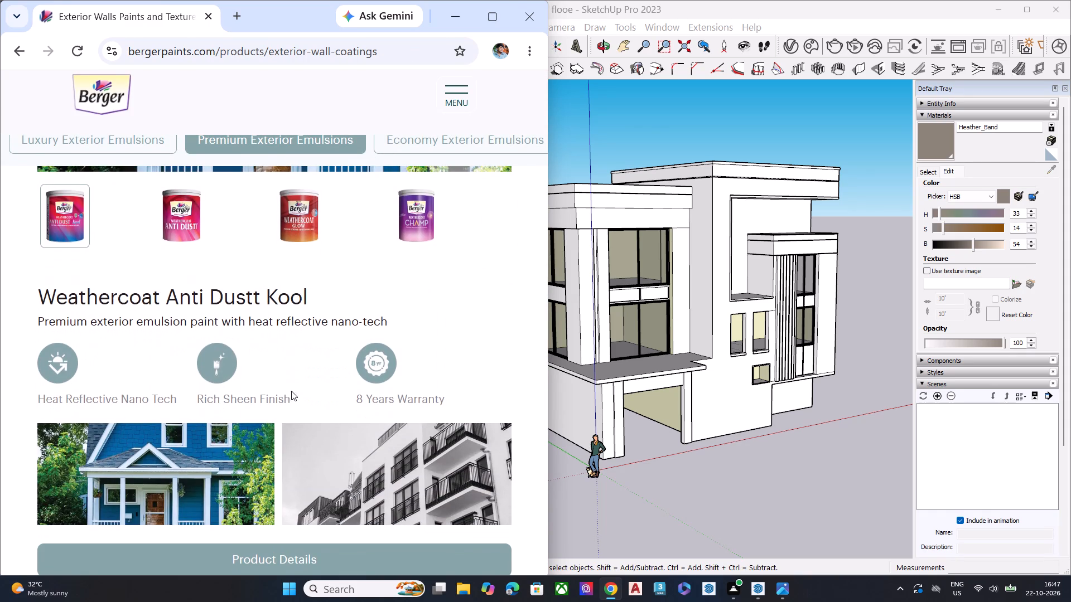
scroll(348, 333, "down", 5)
scroll(348, 333, "up", 2)
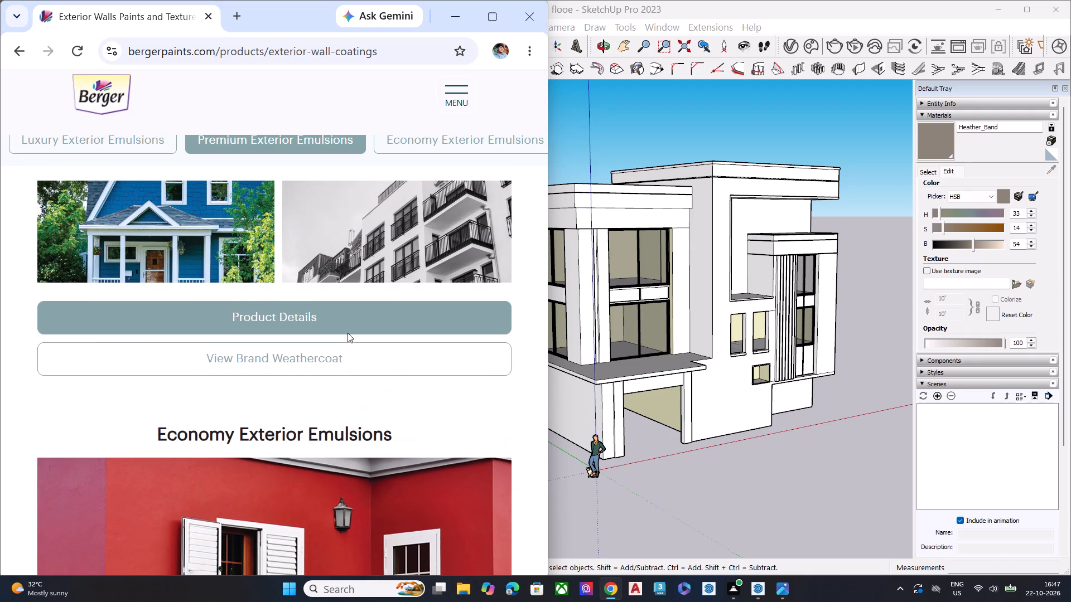
left_click(327, 360)
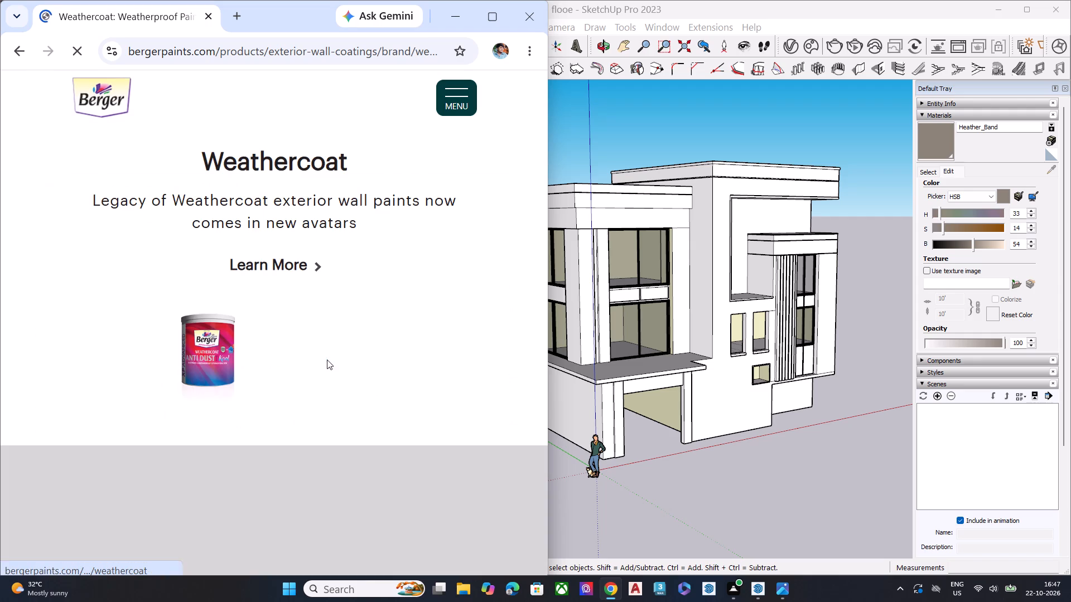
left_click(19, 51)
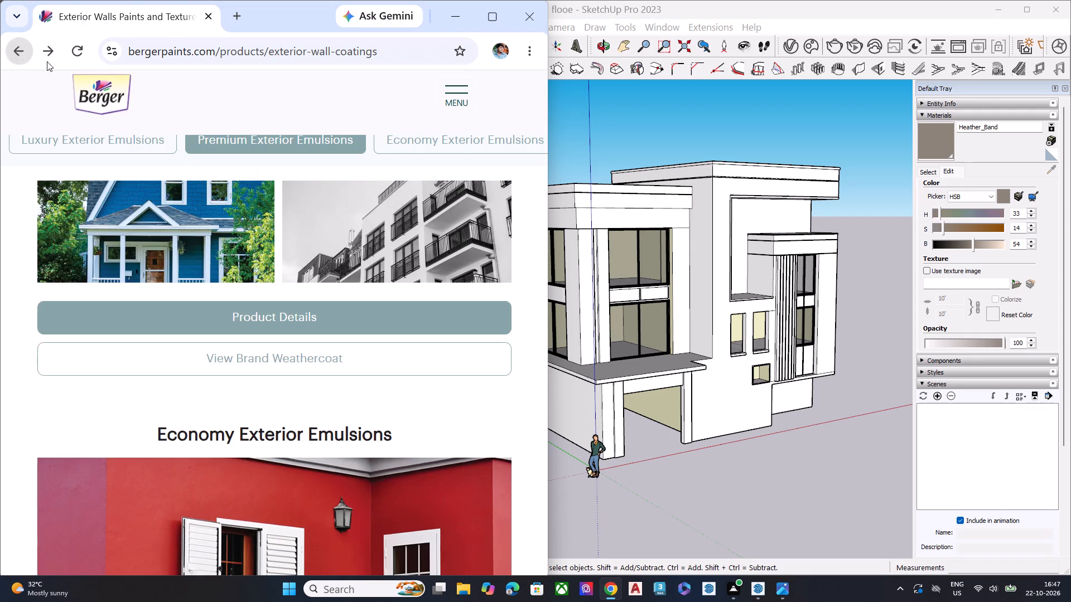
Examine the economy emulsions, exterior textures, roof and floor coatings and Colour Try On sections of the exterior paints page.
scroll(382, 303, "down", 3)
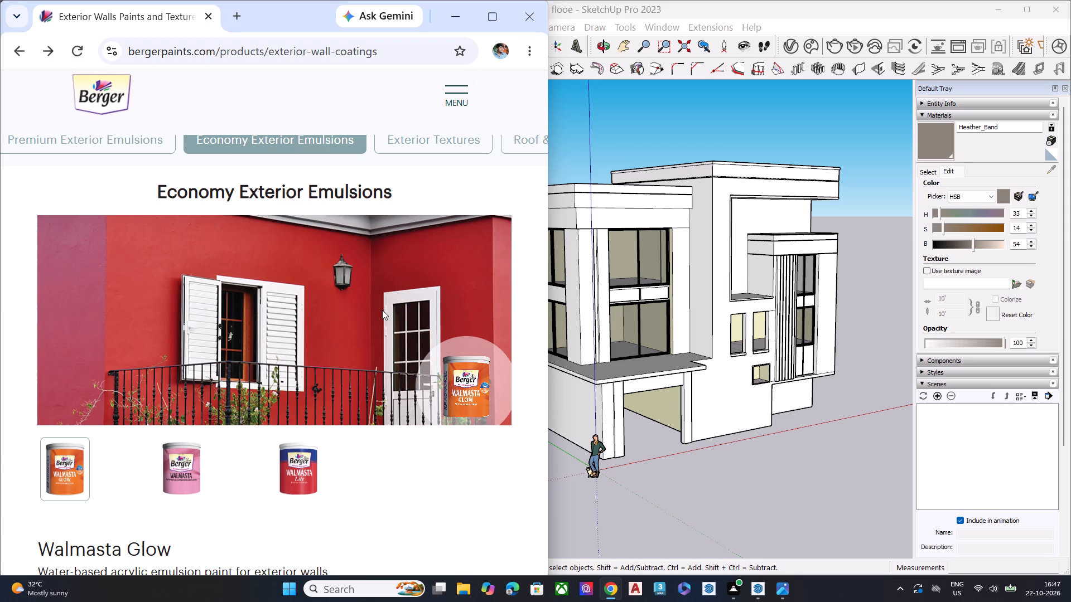
scroll(384, 338, "down", 4)
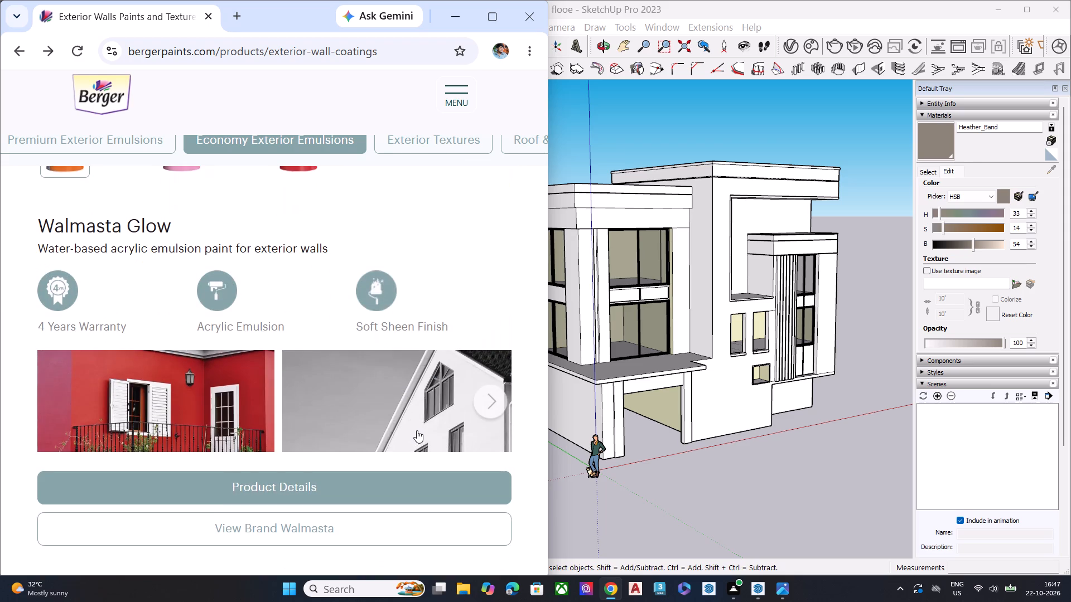
scroll(419, 433, "down", 8)
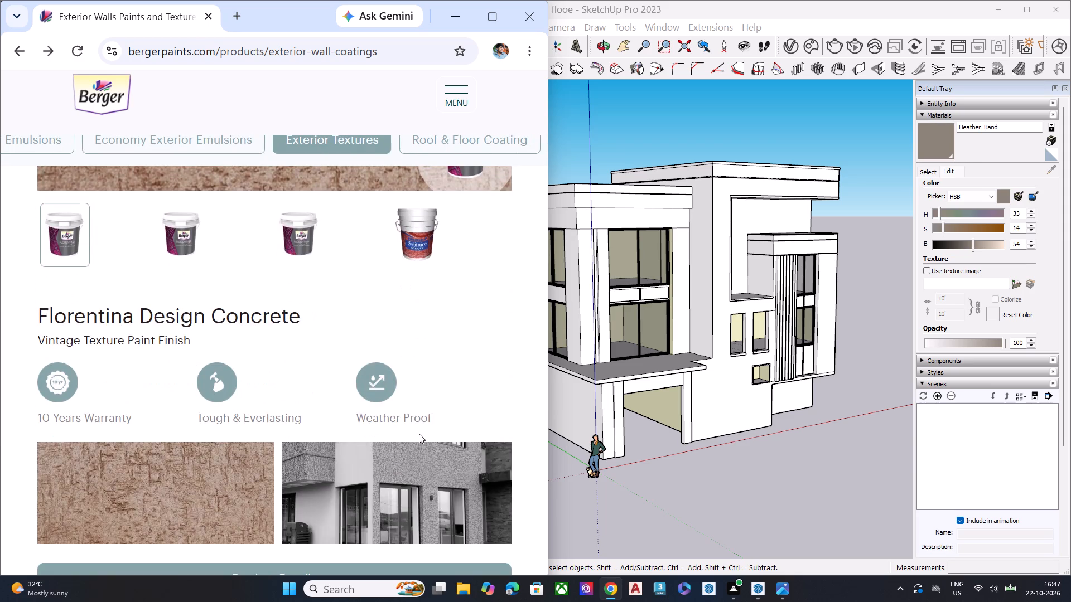
scroll(419, 434, "down", 14)
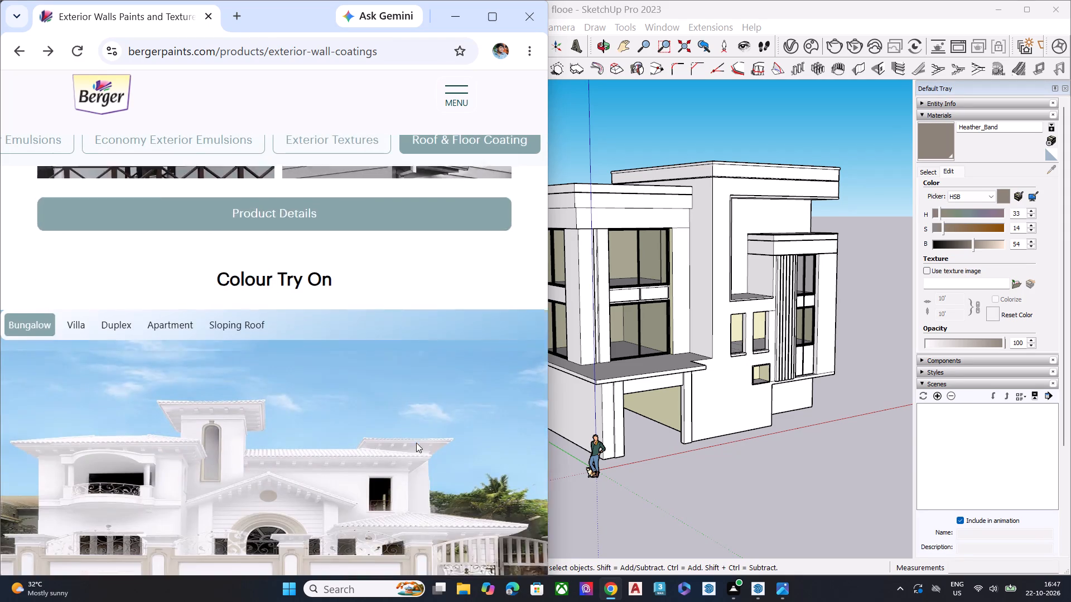
scroll(416, 443, "down", 1)
scroll(362, 468, "down", 10)
scroll(361, 466, "up", 1)
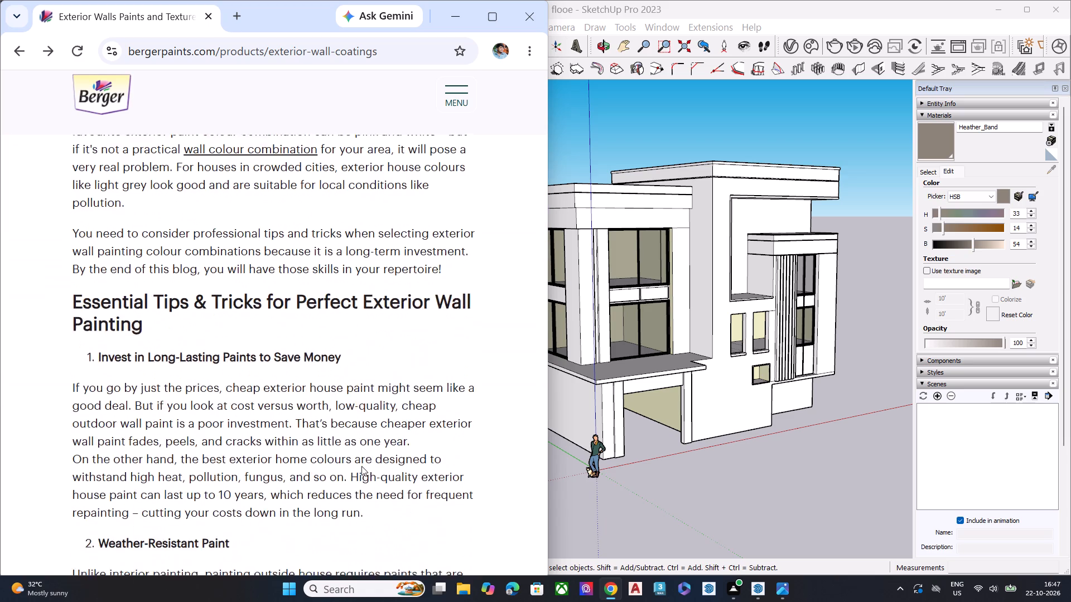
scroll(361, 466, "up", 3)
Explore all colours from the Palace Walls section and open shade 6P0172 in the colour catalogue.
left_click(264, 234)
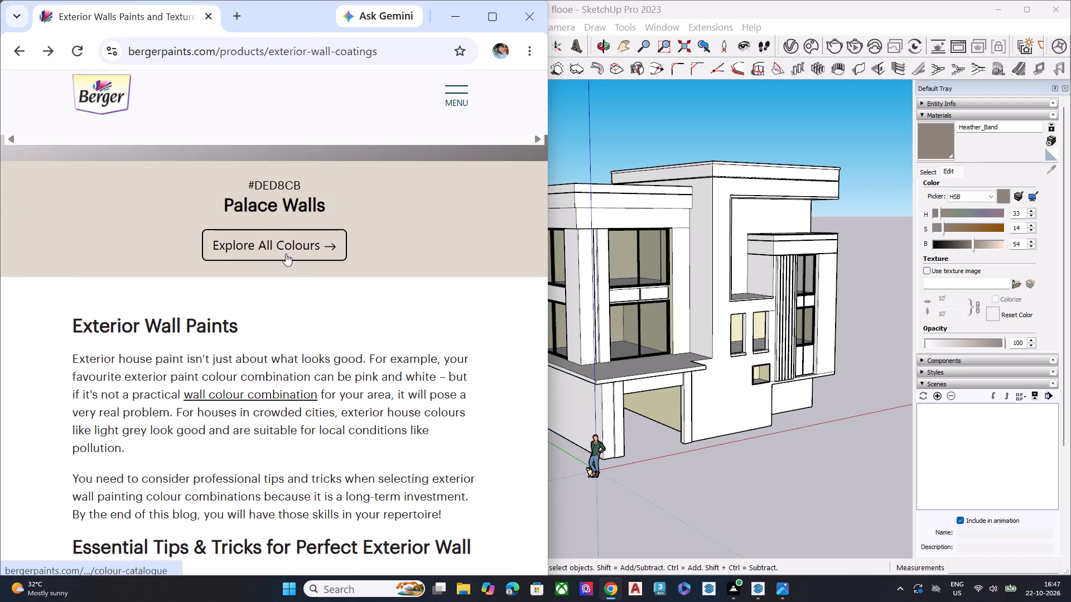
left_click(286, 254)
scroll(313, 367, "down", 5)
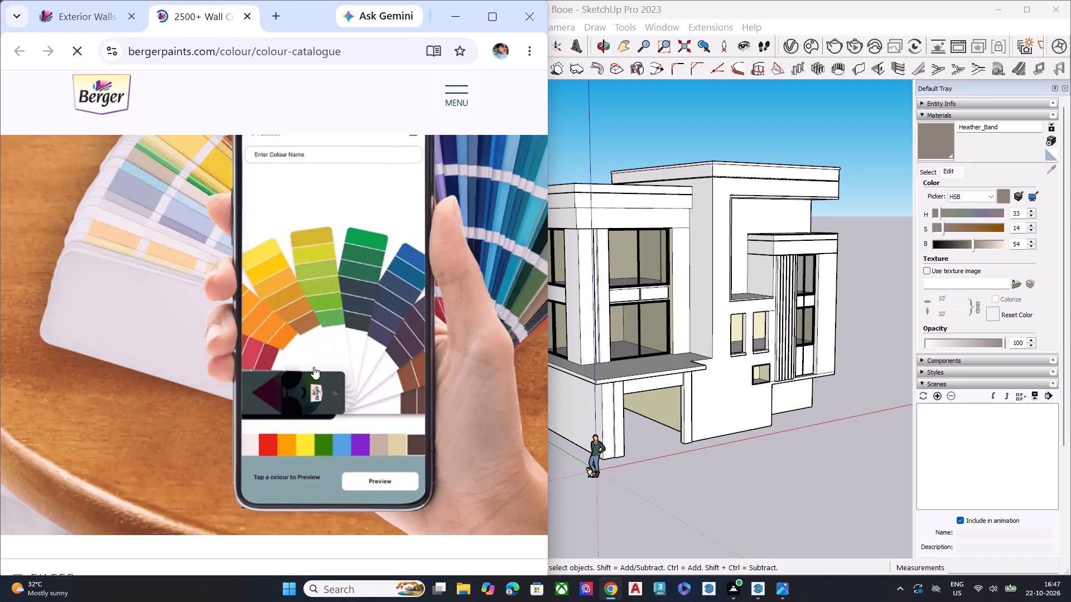
scroll(313, 367, "down", 7)
left_click(177, 348)
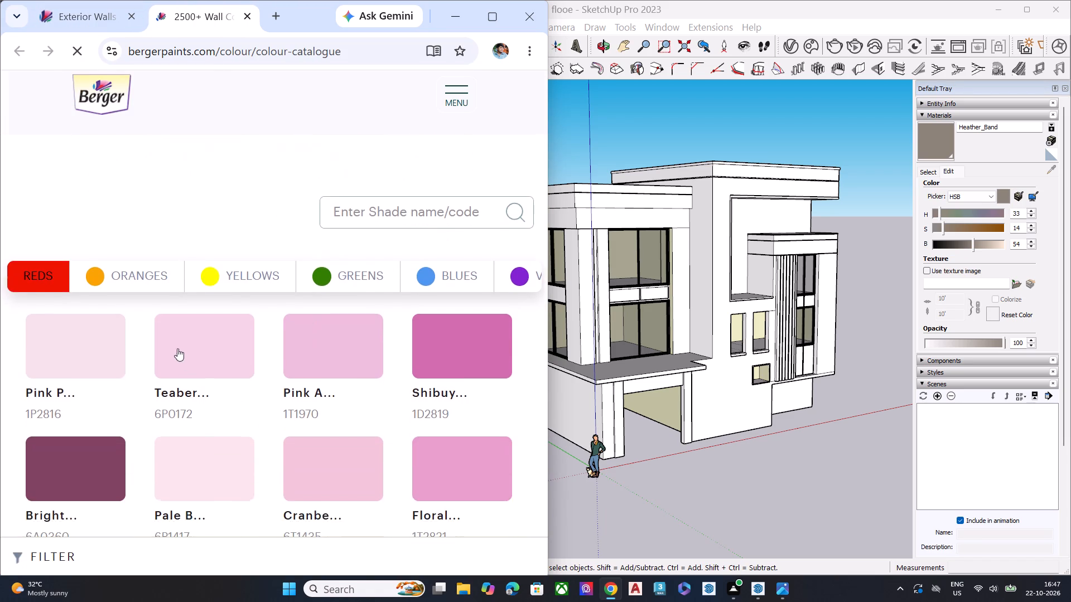
Examine the Teaberry Buds room previews and matching colours, and close the colour catalogue page.
scroll(292, 361, "down", 2)
scroll(301, 371, "up", 1)
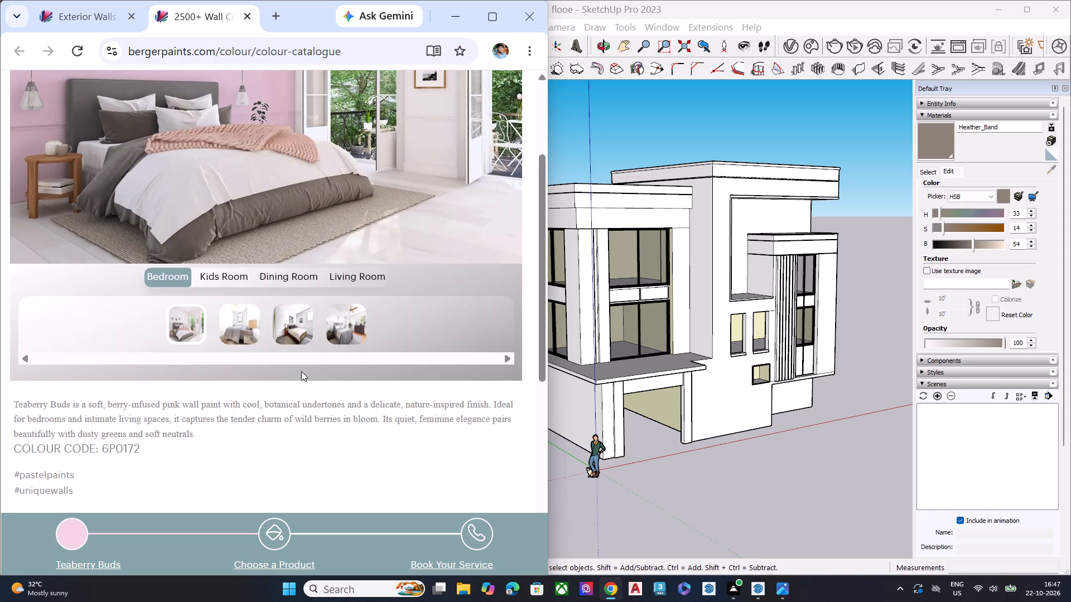
scroll(301, 371, "down", 1)
scroll(301, 371, "up", 2)
scroll(302, 380, "down", 2)
scroll(302, 381, "up", 1)
scroll(302, 382, "down", 3)
scroll(302, 382, "up", 1)
scroll(302, 382, "down", 2)
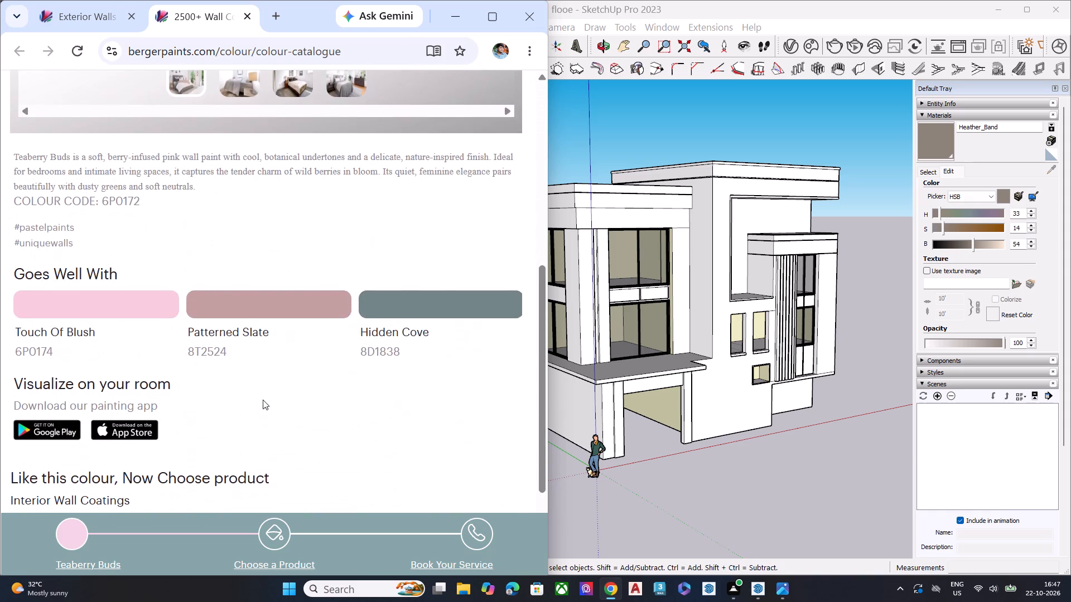
scroll(220, 398, "down", 6)
scroll(216, 369, "up", 5)
scroll(213, 353, "down", 1)
scroll(209, 347, "up", 3)
scroll(206, 342, "down", 1)
scroll(206, 342, "up", 2)
left_click(23, 55)
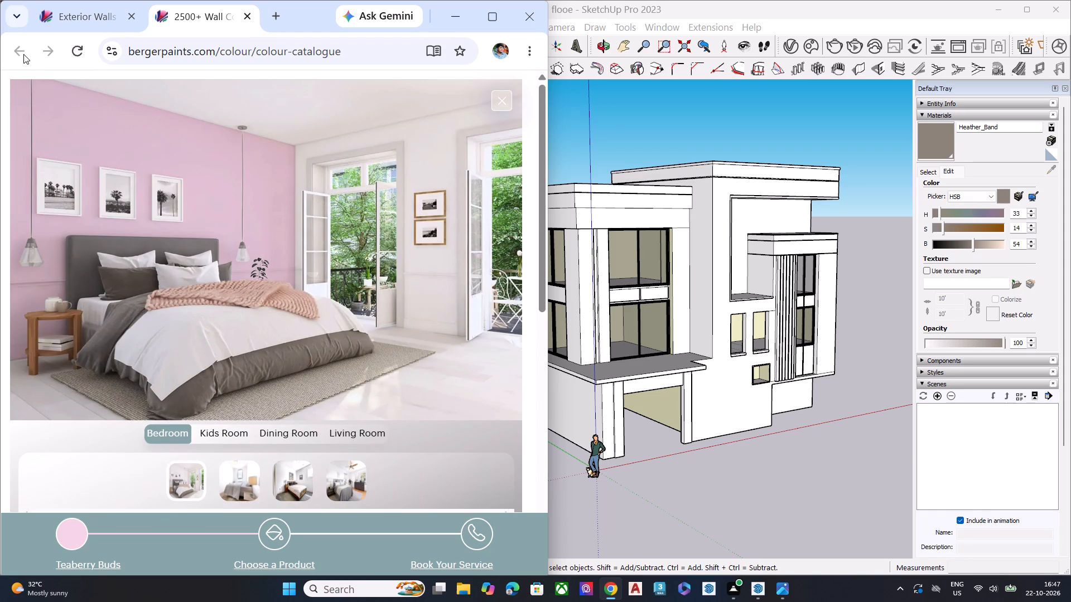
left_click(16, 60)
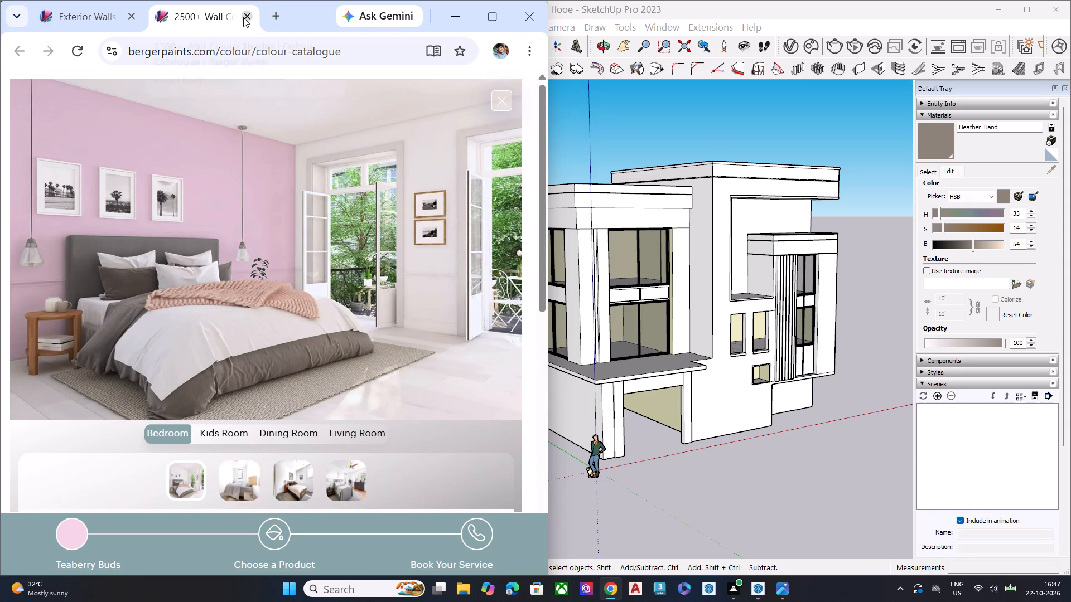
left_click(244, 17)
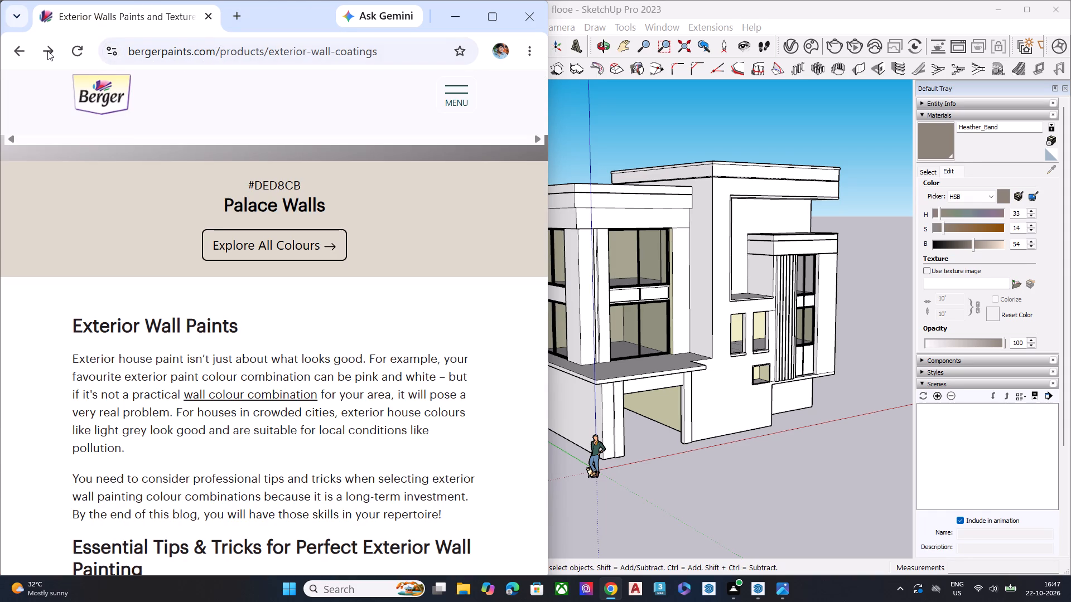
Replace the exterior paints page with a new search for "berger paints combination" and open Berger's wall colour catalogue.
left_click(236, 19)
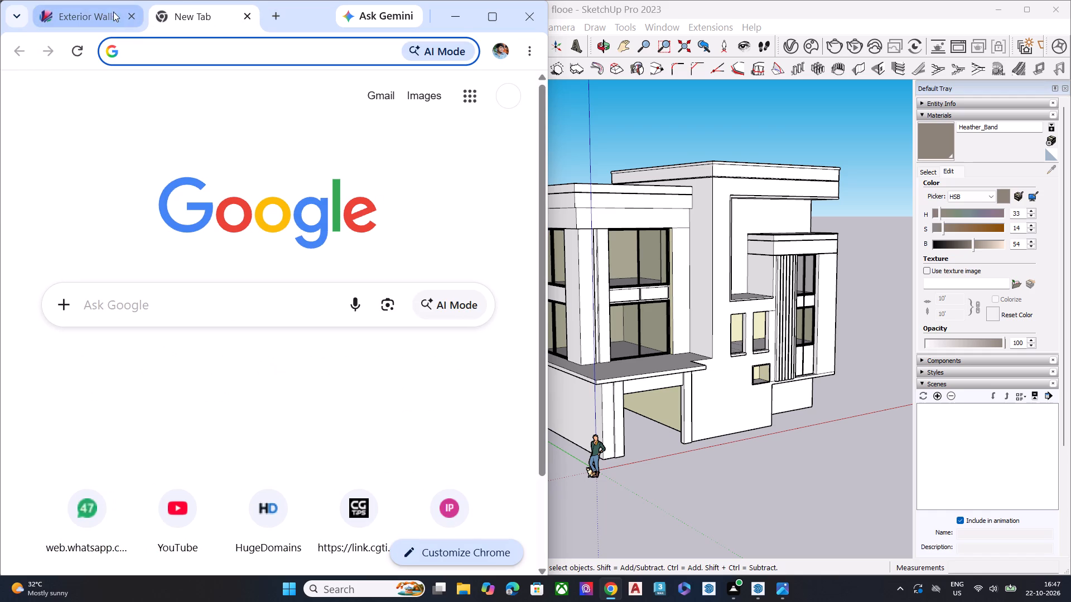
left_click(131, 18)
left_click(142, 303)
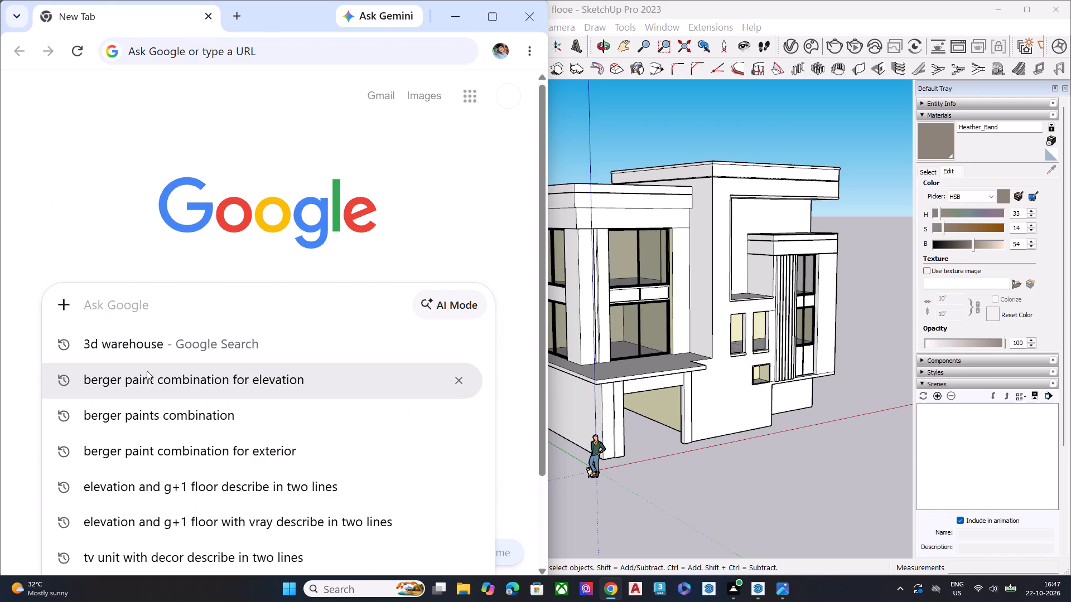
left_click(157, 410)
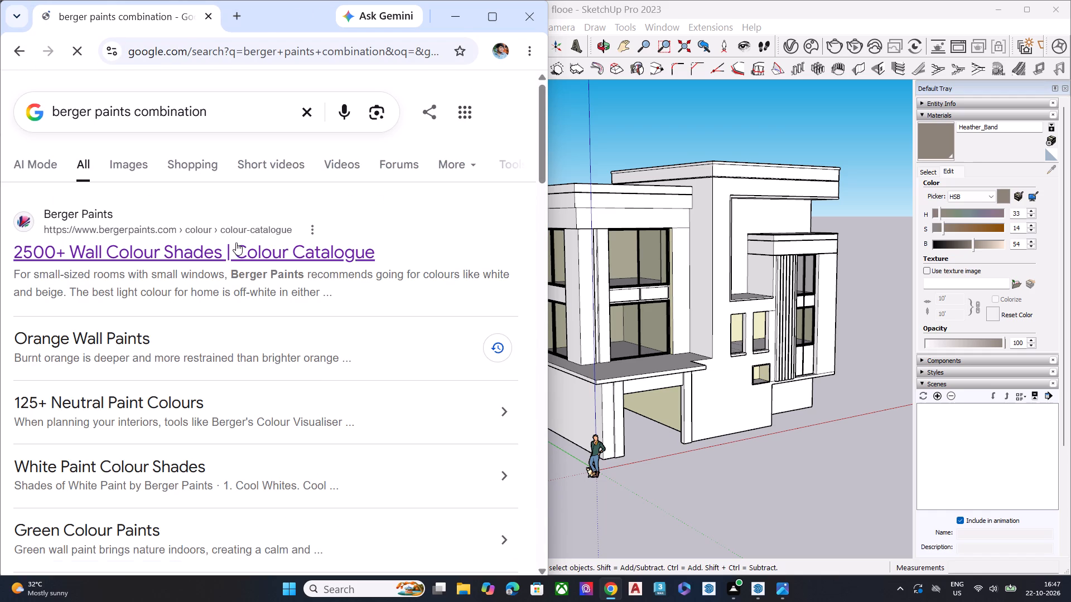
left_click(236, 242)
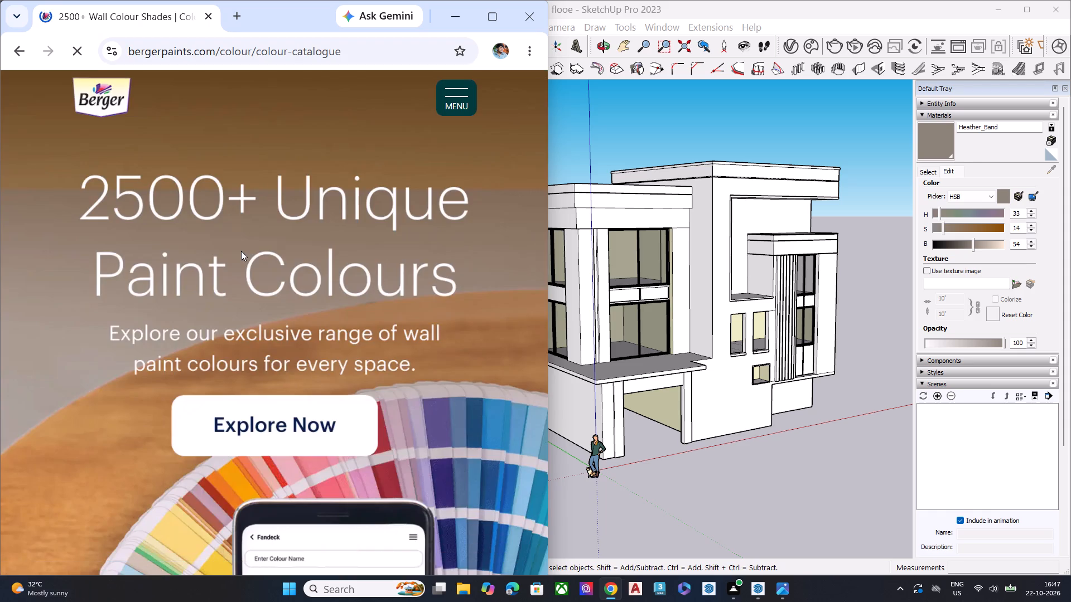
Browse the Reds shades in Berger's colour catalogue.
left_click(269, 420)
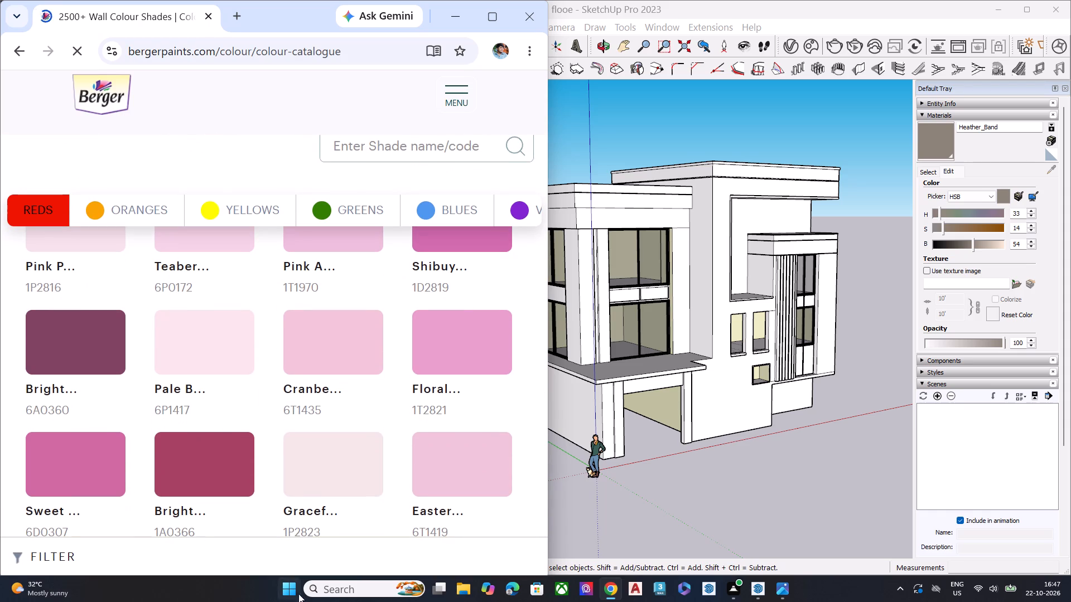
scroll(116, 592, "up", 8)
scroll(312, 362, "down", 1)
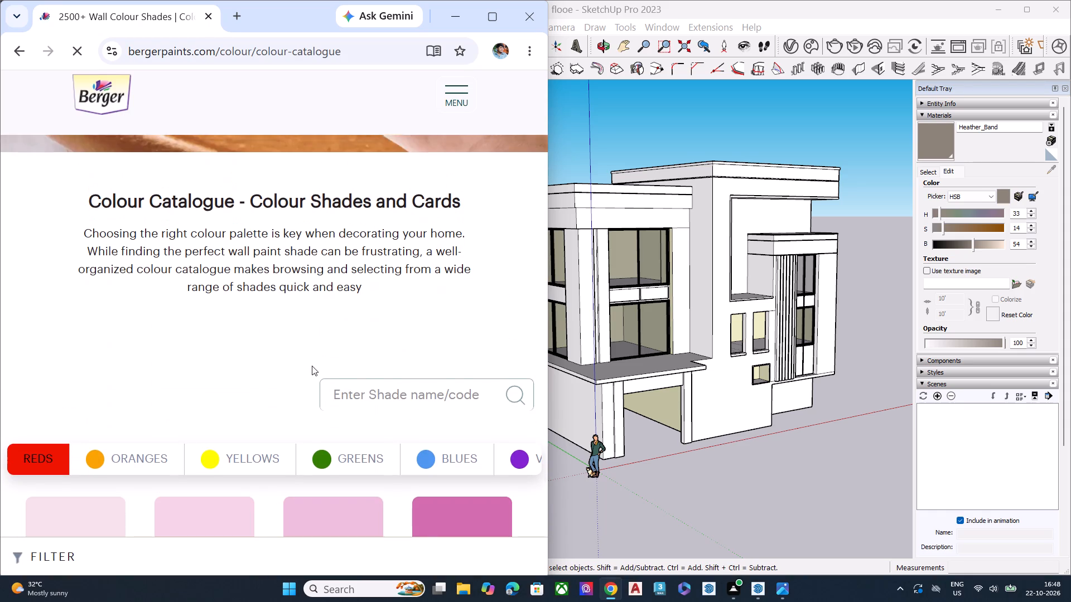
scroll(312, 366, "down", 1)
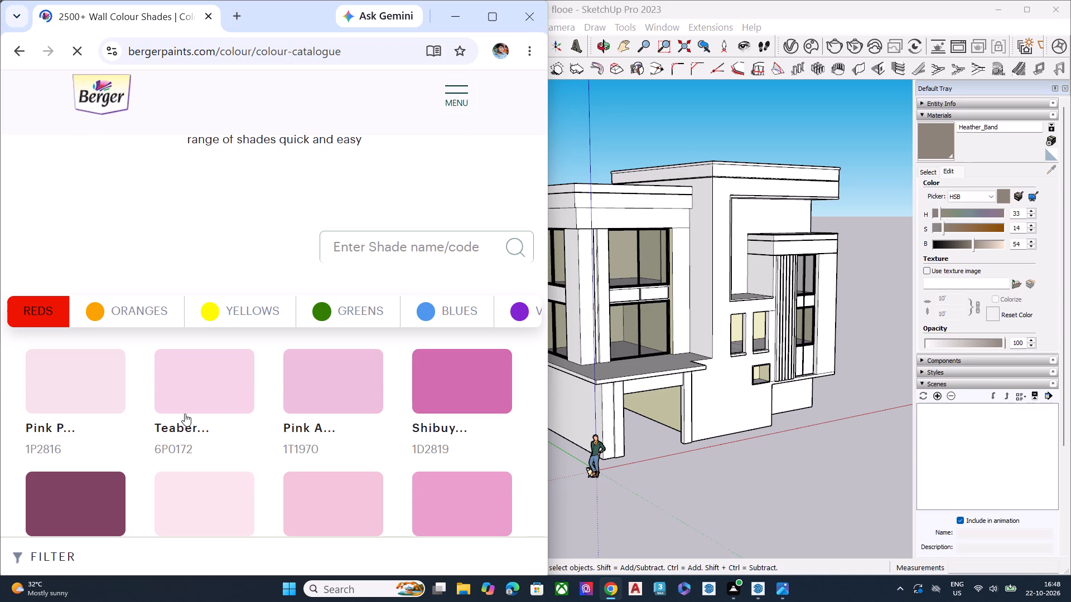
Open the Oranges collection in the colour catalogue and view its shades.
left_click(158, 314)
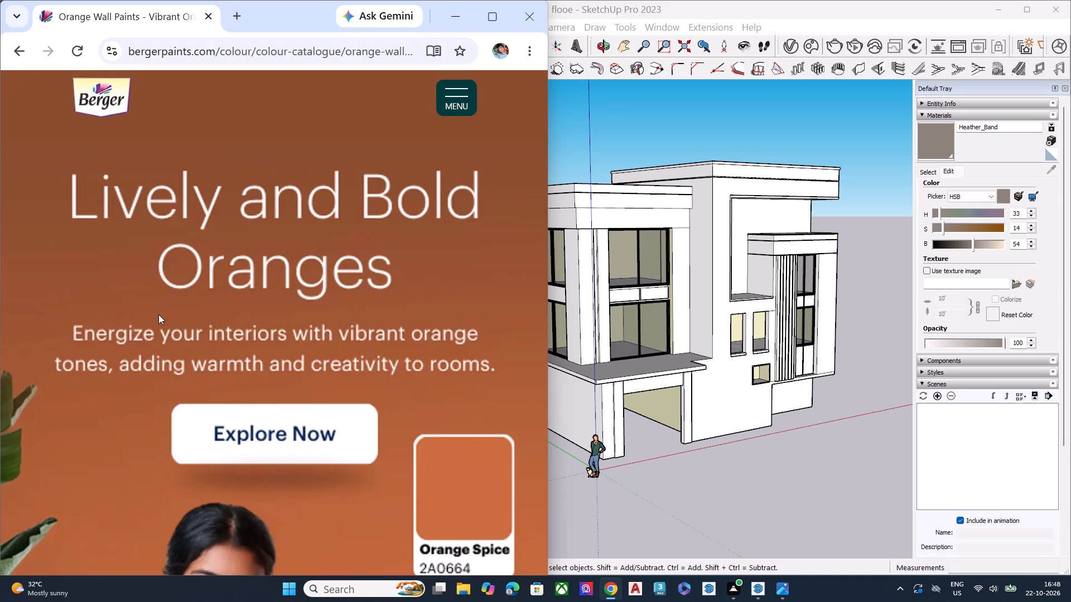
left_click(270, 417)
scroll(197, 370, "up", 2)
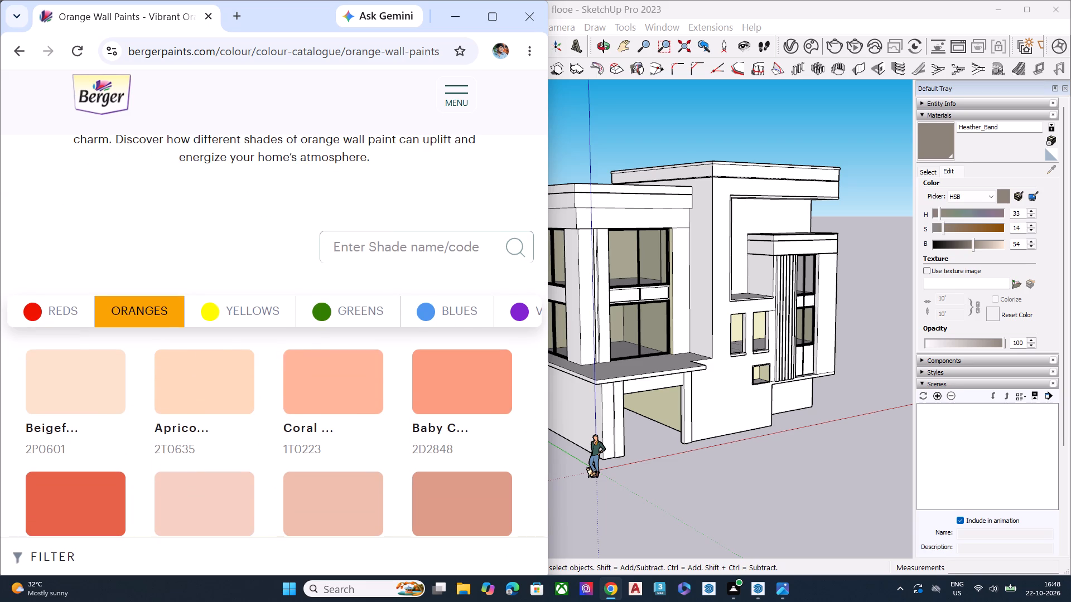
Open the Dark Accents collection in the colour catalogue and browse its shades.
left_click_drag(510, 322, 242, 327)
left_click(437, 318)
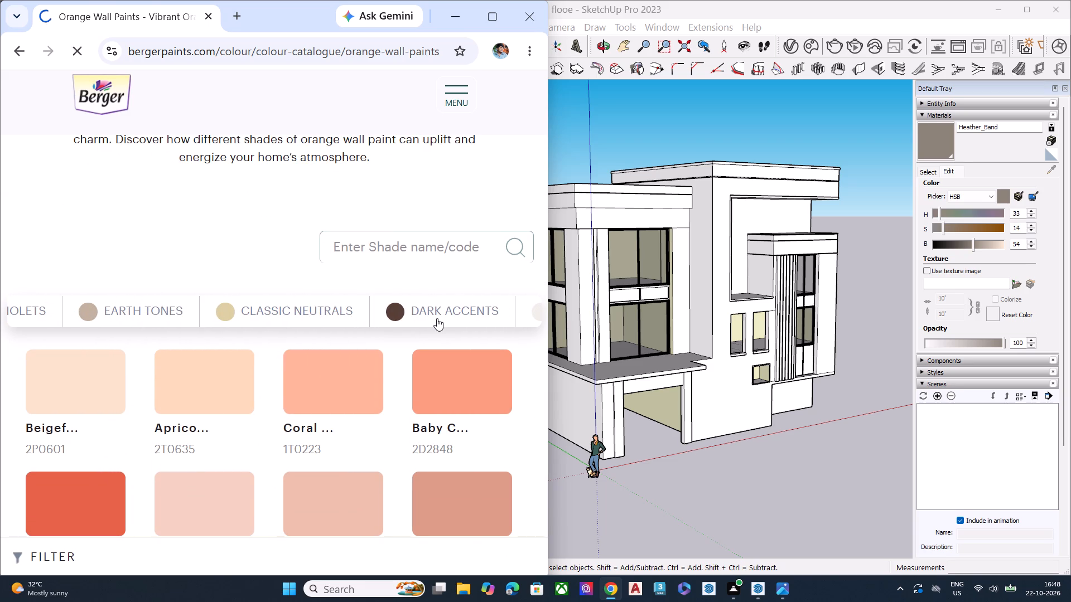
scroll(306, 336, "down", 7)
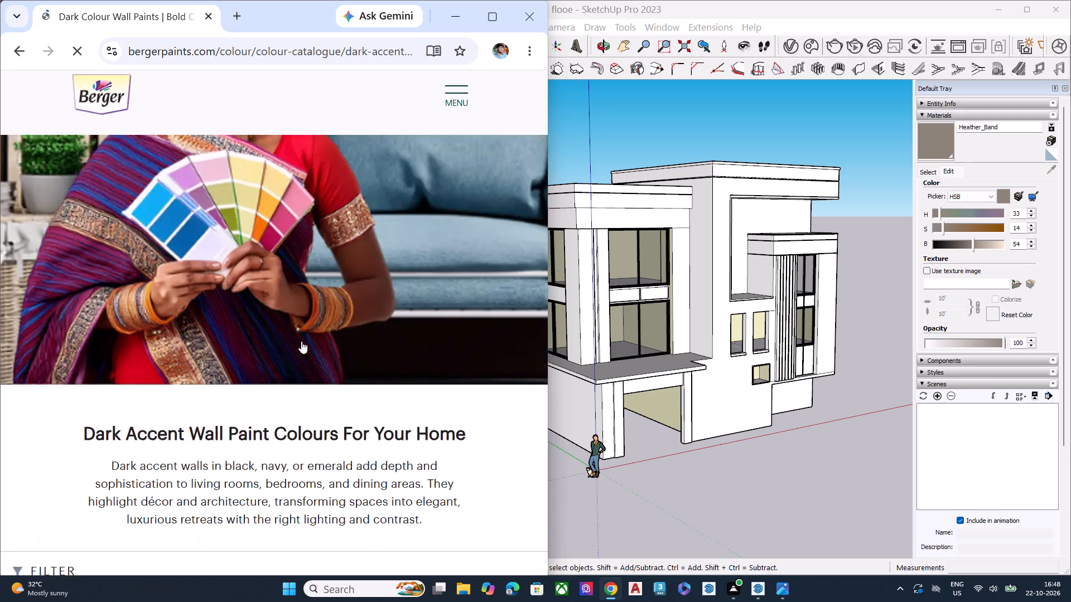
scroll(301, 341, "down", 7)
scroll(301, 339, "up", 3)
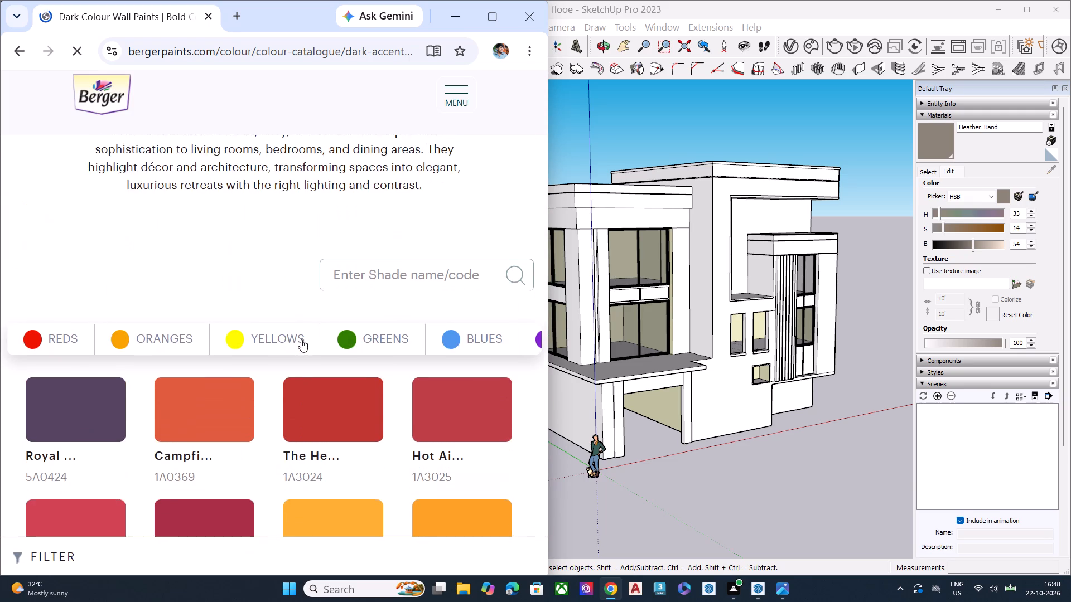
scroll(301, 339, "down", 1)
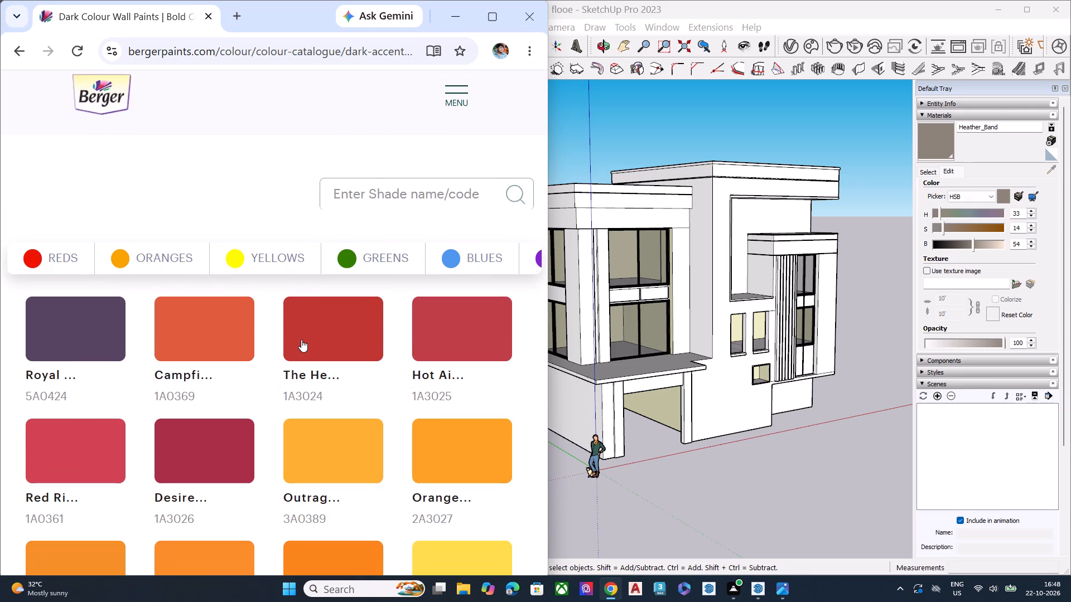
Switch the colour catalogue to the Earth Tones collection and browse its shades.
left_click_drag(406, 263, 325, 265)
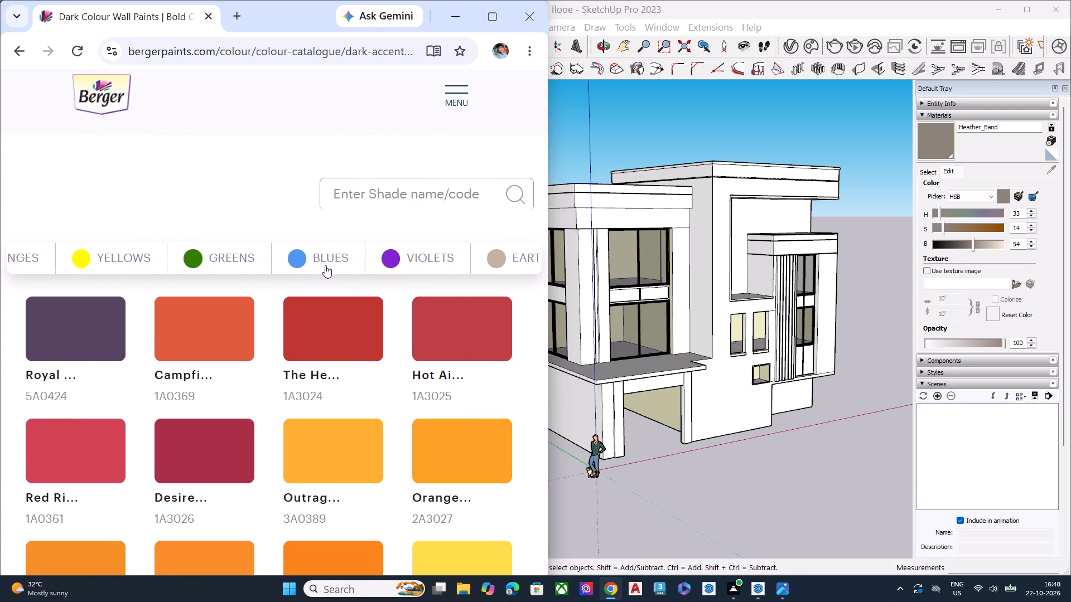
left_click_drag(325, 265, 168, 260)
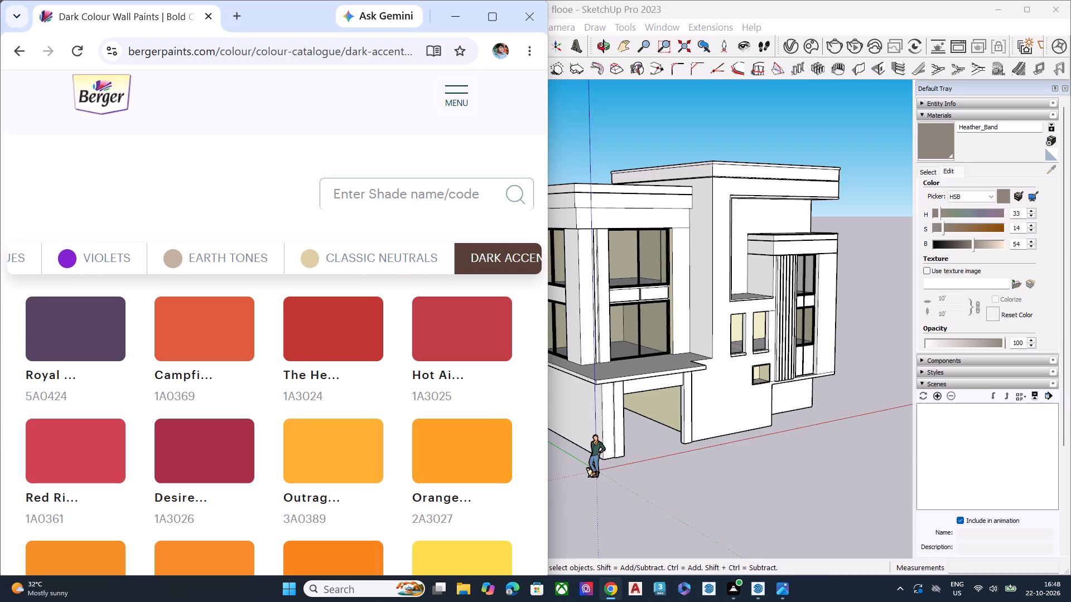
left_click(195, 264)
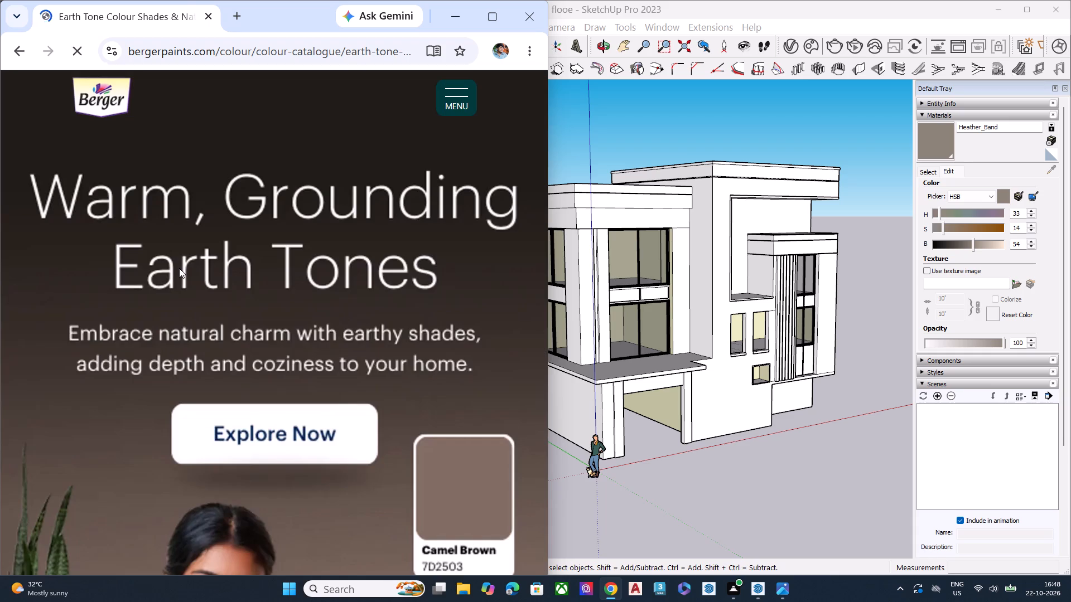
scroll(305, 335, "down", 12)
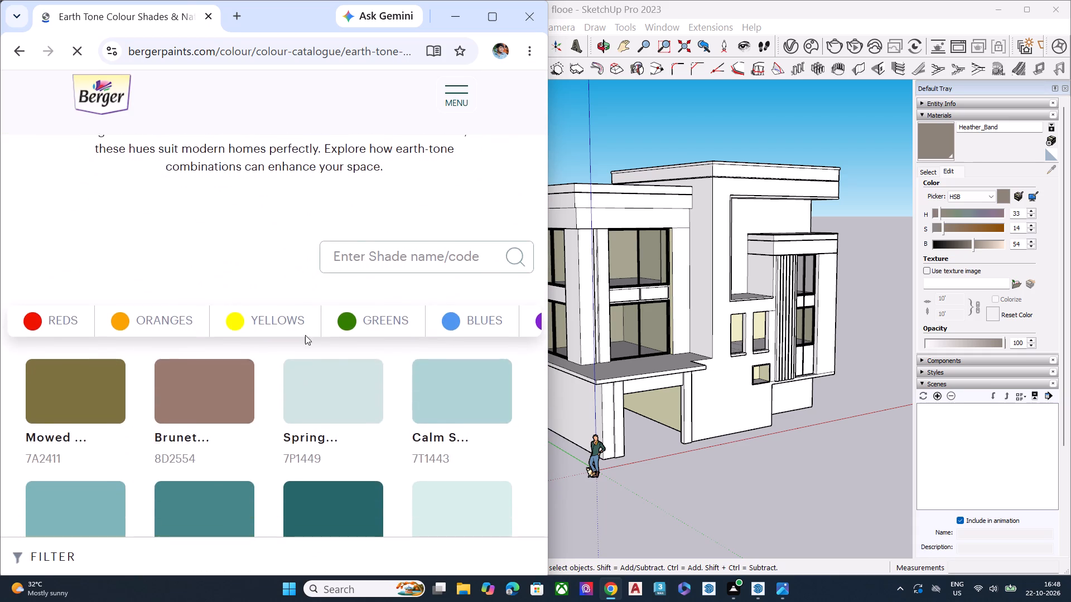
scroll(305, 335, "up", 1)
scroll(305, 335, "down", 1)
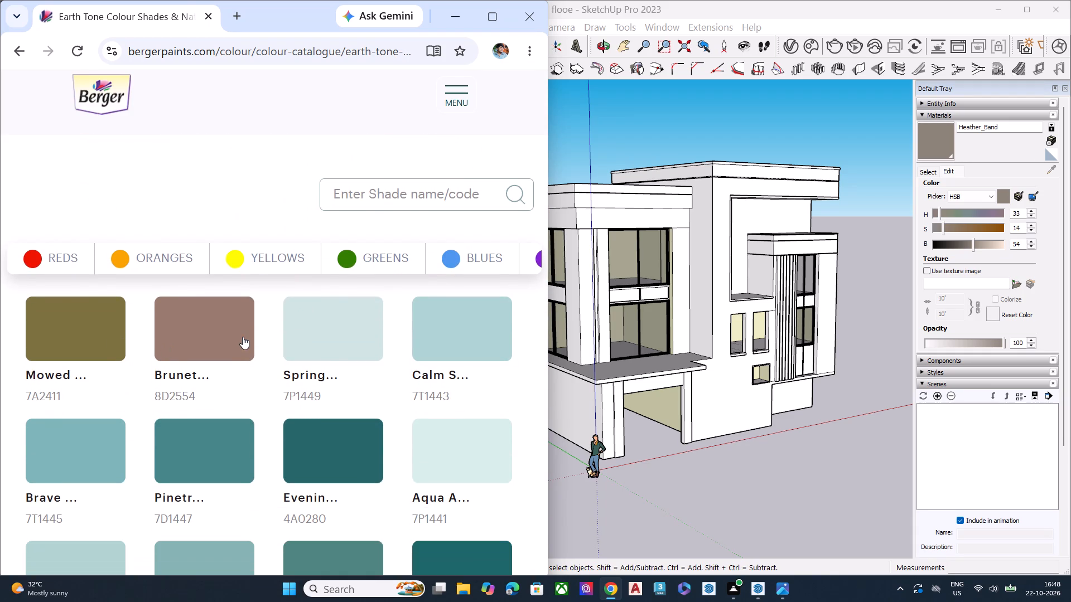
Preview the Brunette shade in the bedroom with Stepping Stone, Fantasy Moon and Tropical Eden, and return to the Dark Accents collection.
left_click(233, 334)
scroll(279, 317, "down", 2)
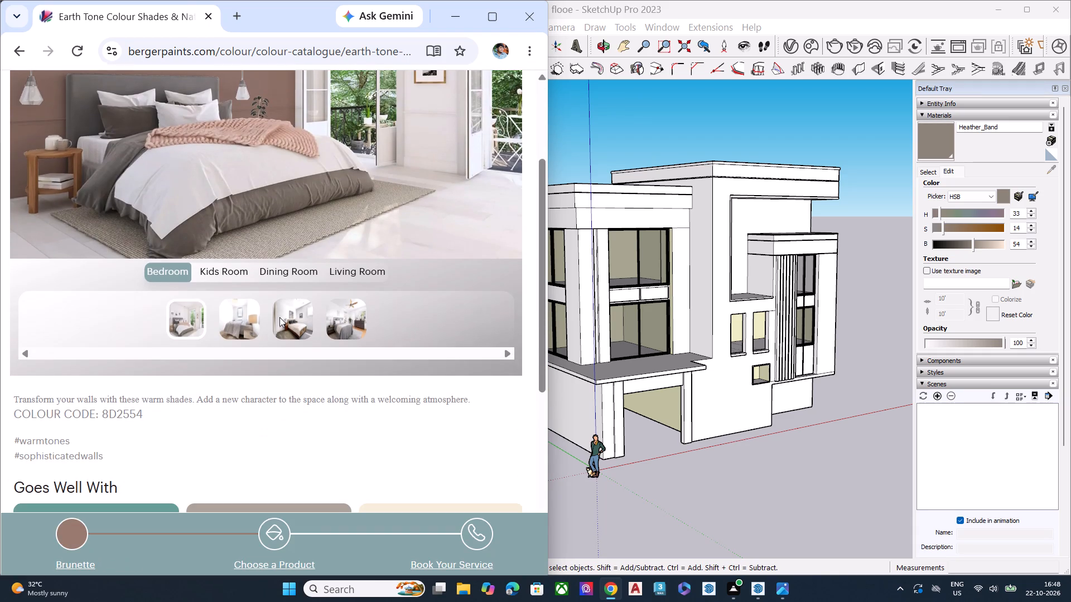
scroll(266, 344, "down", 1)
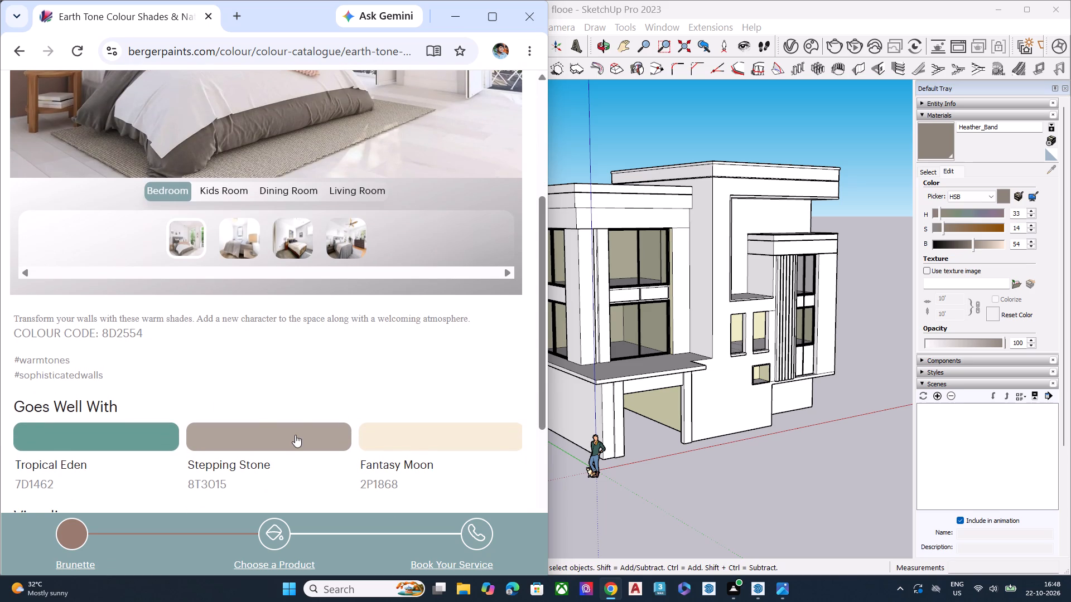
left_click(295, 435)
scroll(300, 421, "up", 3)
scroll(300, 421, "down", 2)
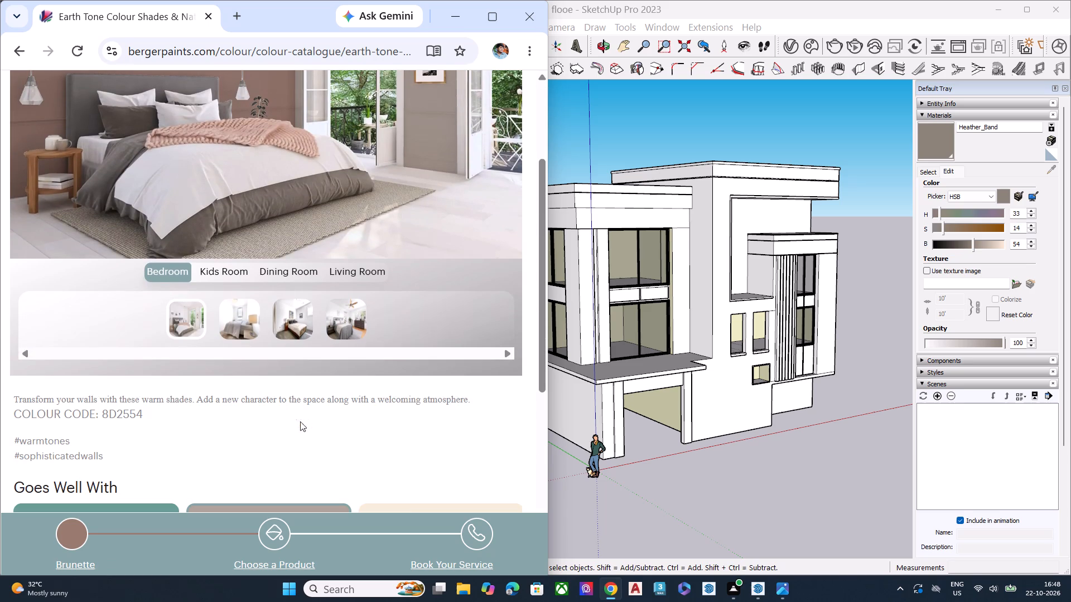
left_click(403, 507)
scroll(416, 474, "down", 2)
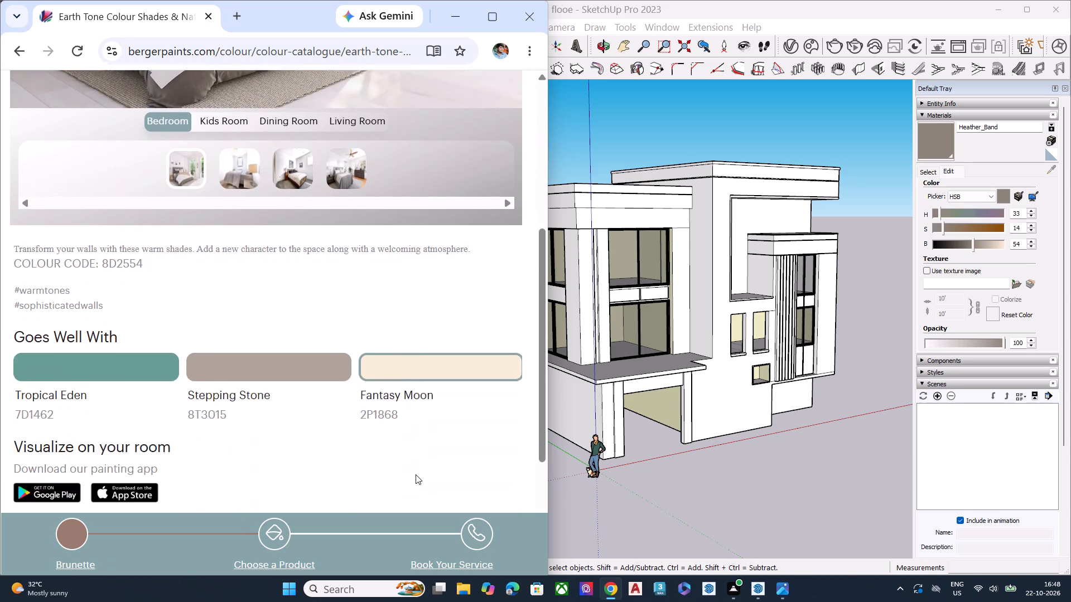
scroll(416, 474, "down", 1)
left_click(140, 280)
scroll(342, 321, "up", 2)
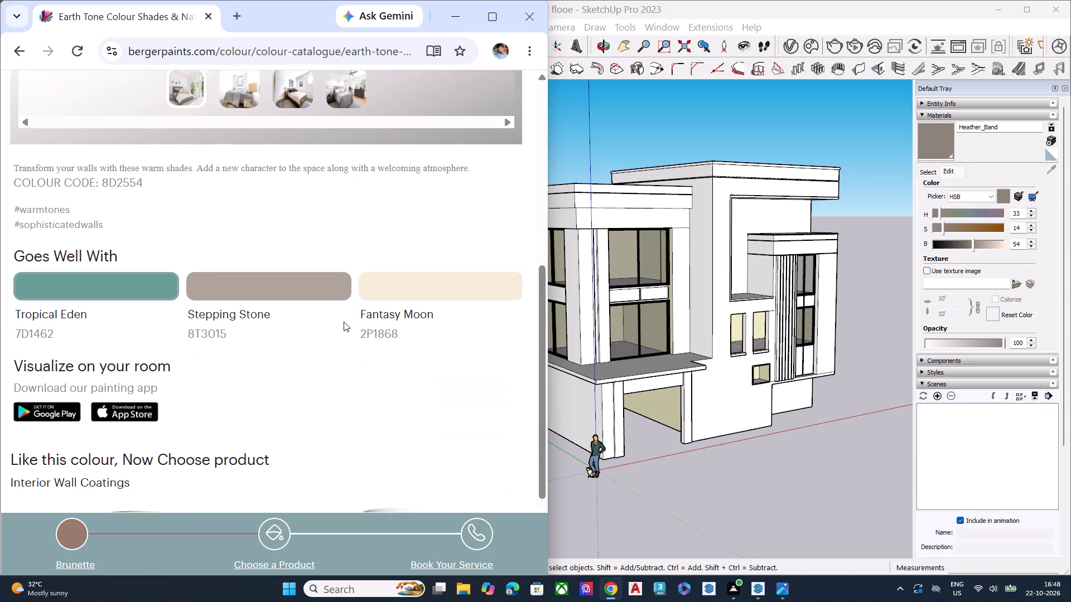
scroll(344, 322, "up", 5)
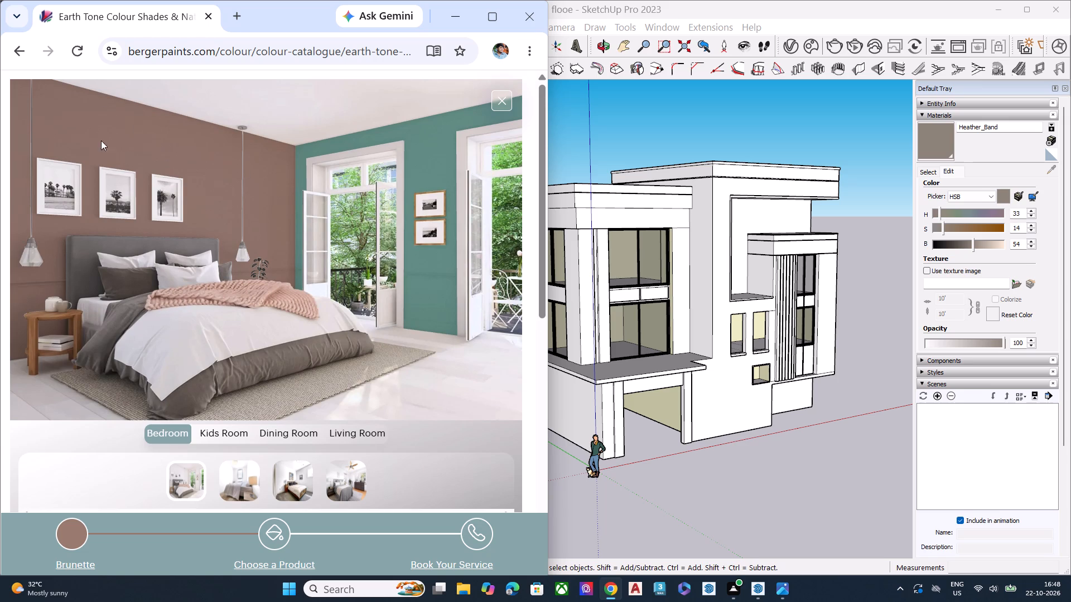
left_click(28, 57)
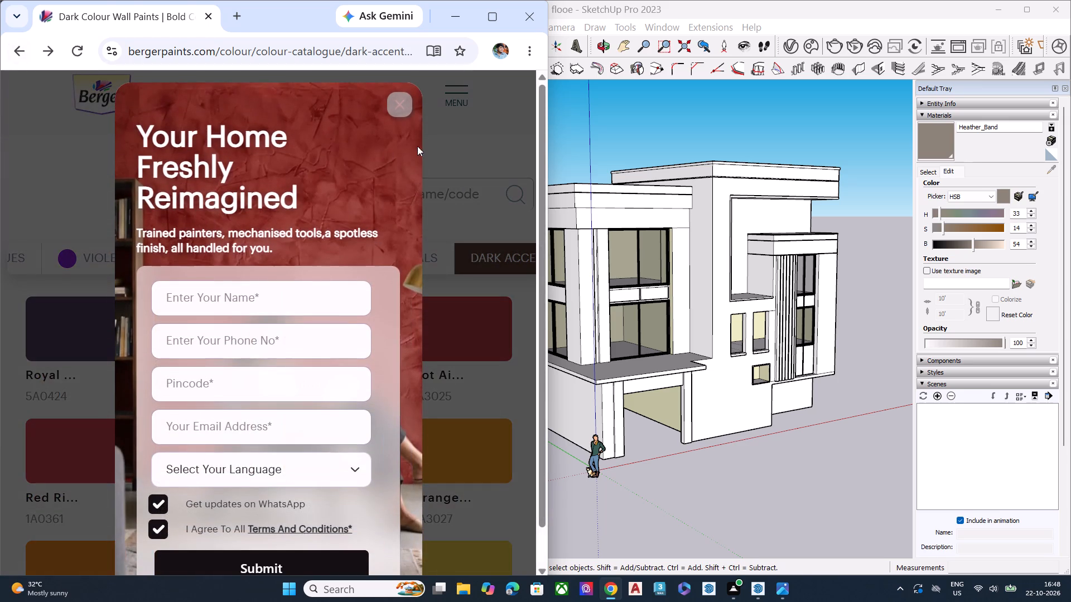
left_click(399, 99)
Open the Classic Neutrals collection and view its shades.
left_click_drag(434, 264, 293, 261)
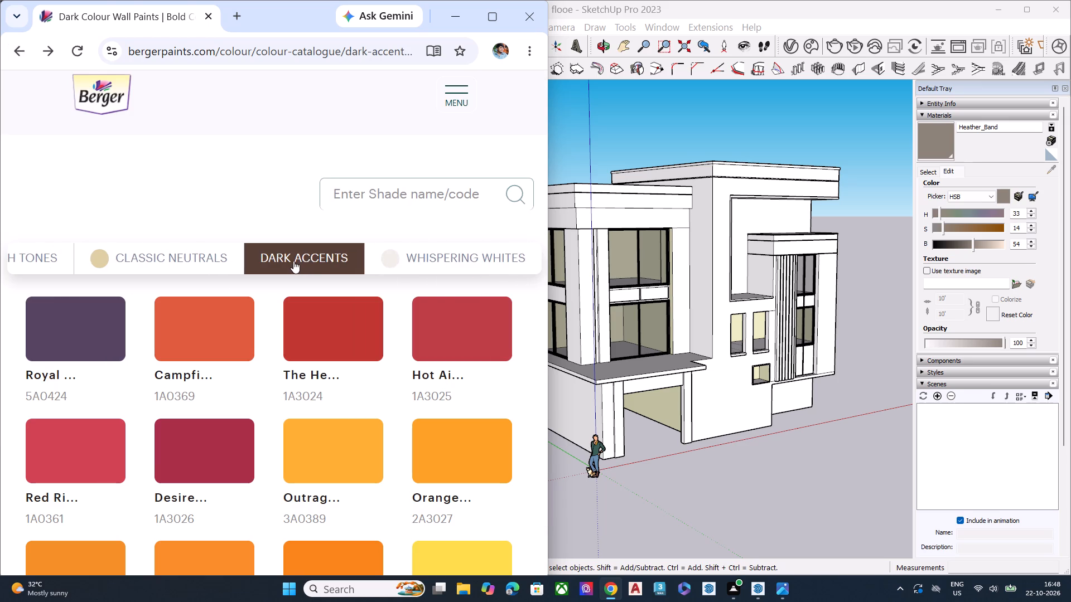
left_click_drag(293, 261, 368, 260)
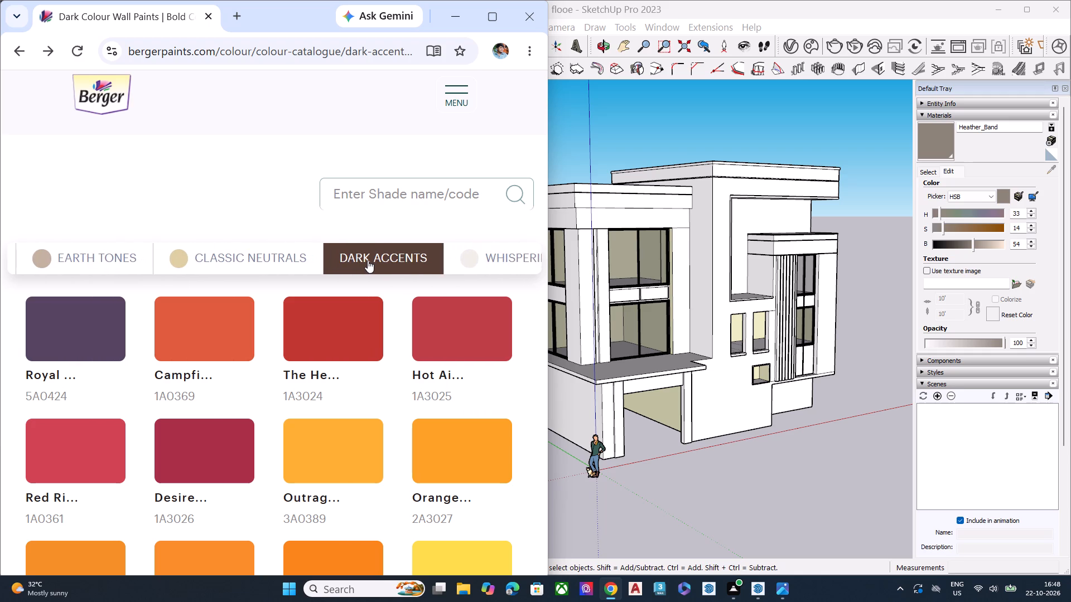
left_click_drag(368, 260, 296, 265)
left_click(223, 269)
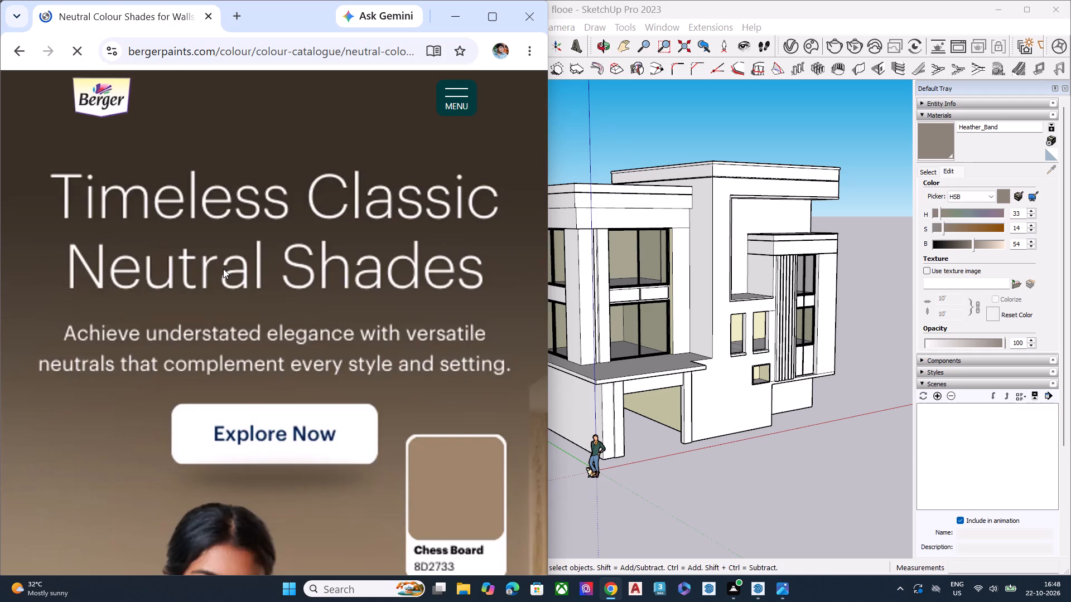
left_click(262, 453)
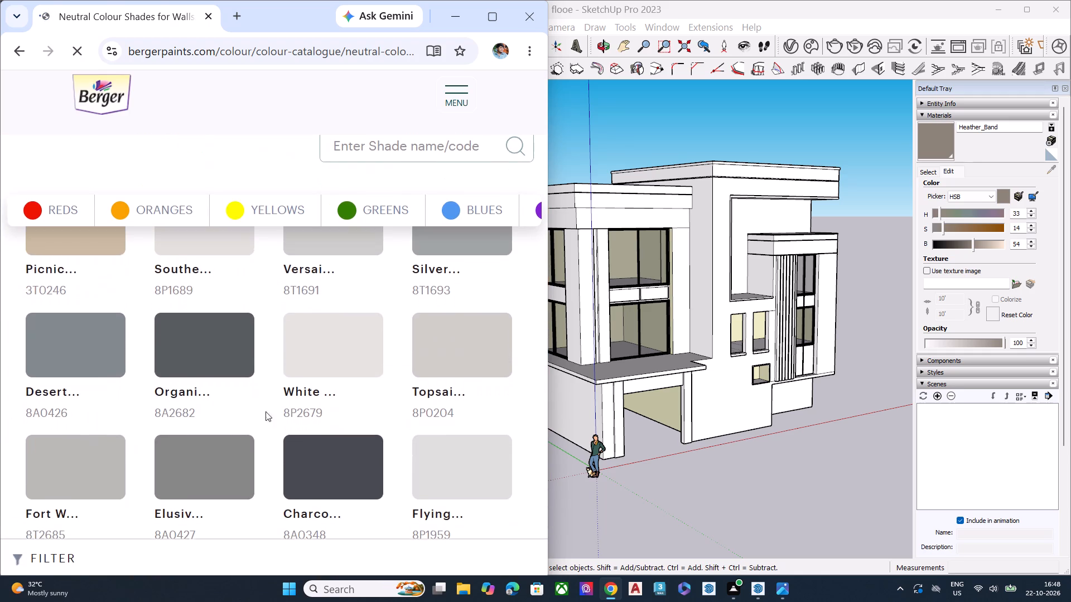
scroll(266, 378, "up", 2)
Open the Picnic Mat shade and examine its bedroom preview paired with Marvelous Mauve.
left_click(90, 396)
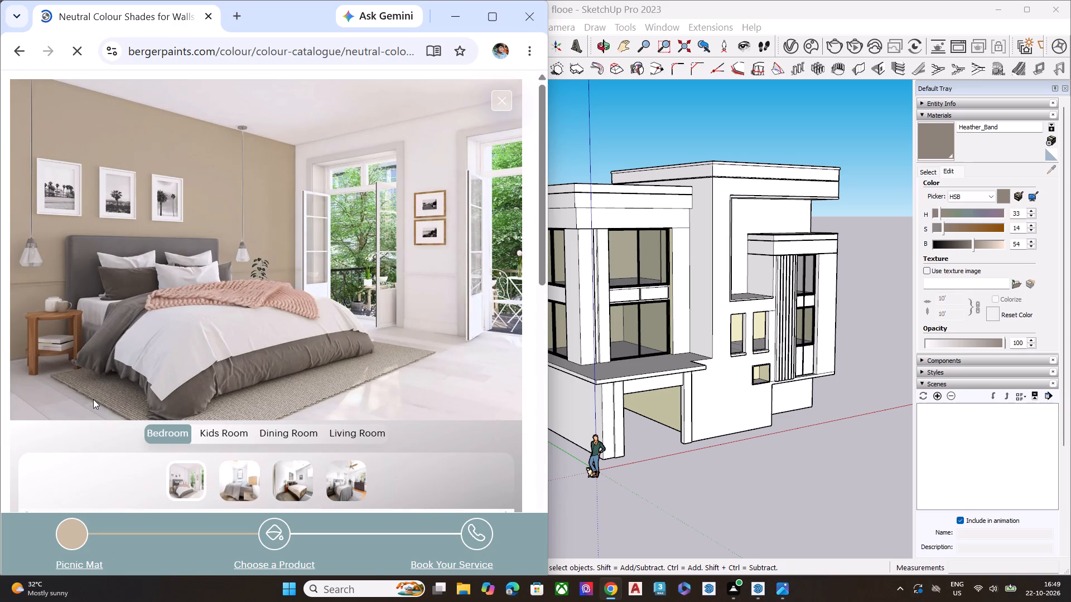
scroll(260, 402, "down", 4)
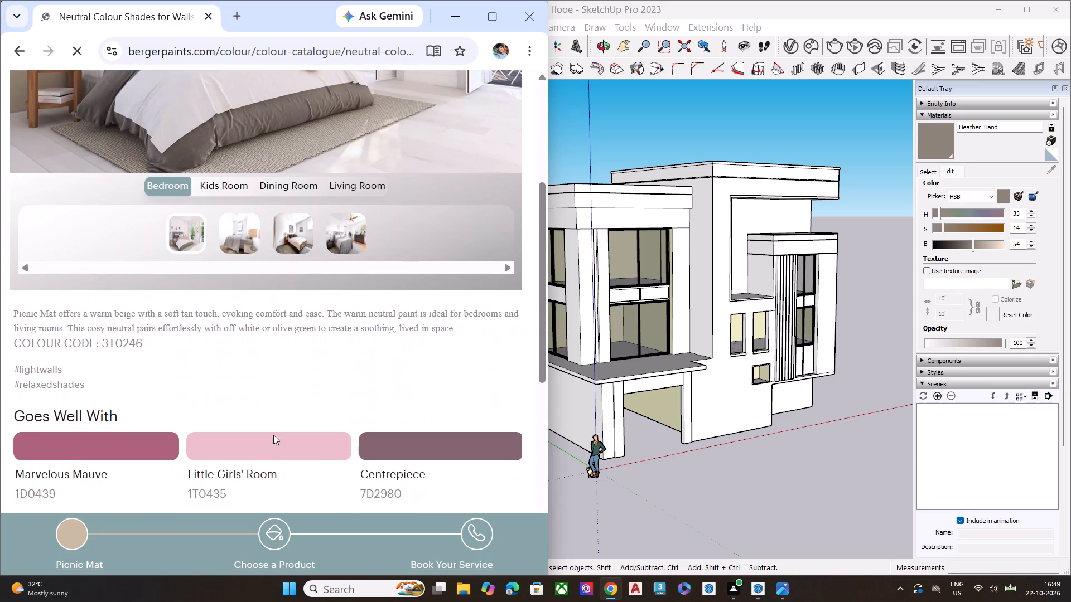
left_click(145, 376)
scroll(233, 390, "up", 3)
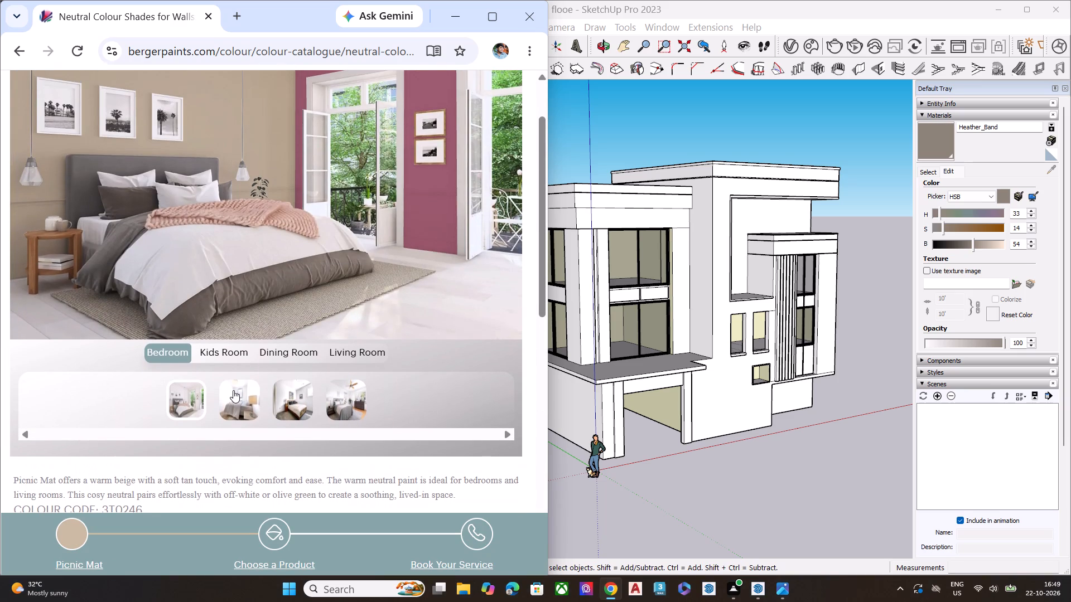
scroll(233, 390, "up", 1)
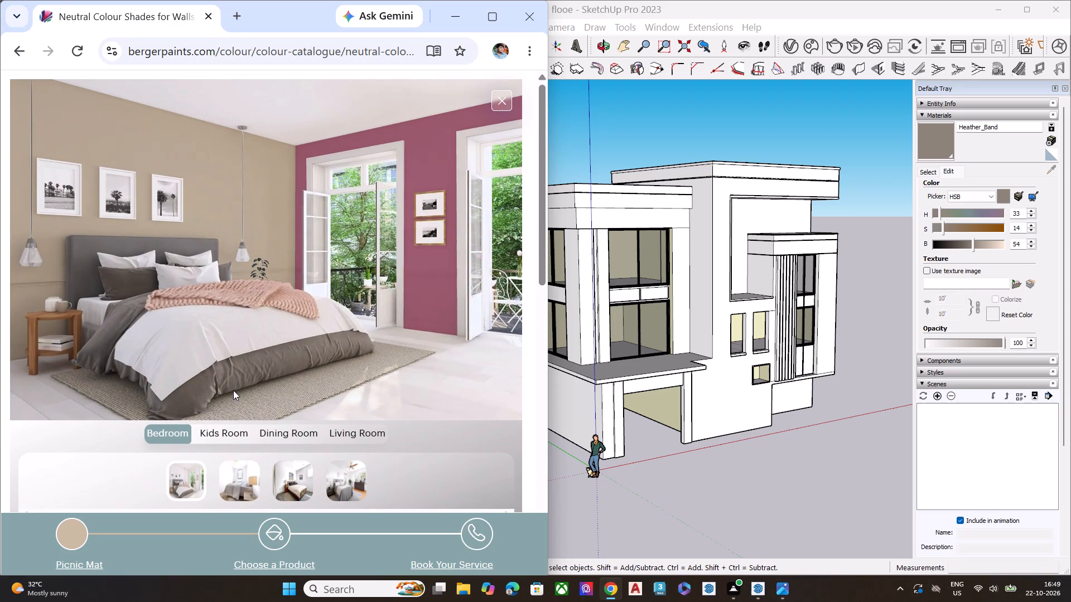
scroll(233, 390, "down", 4)
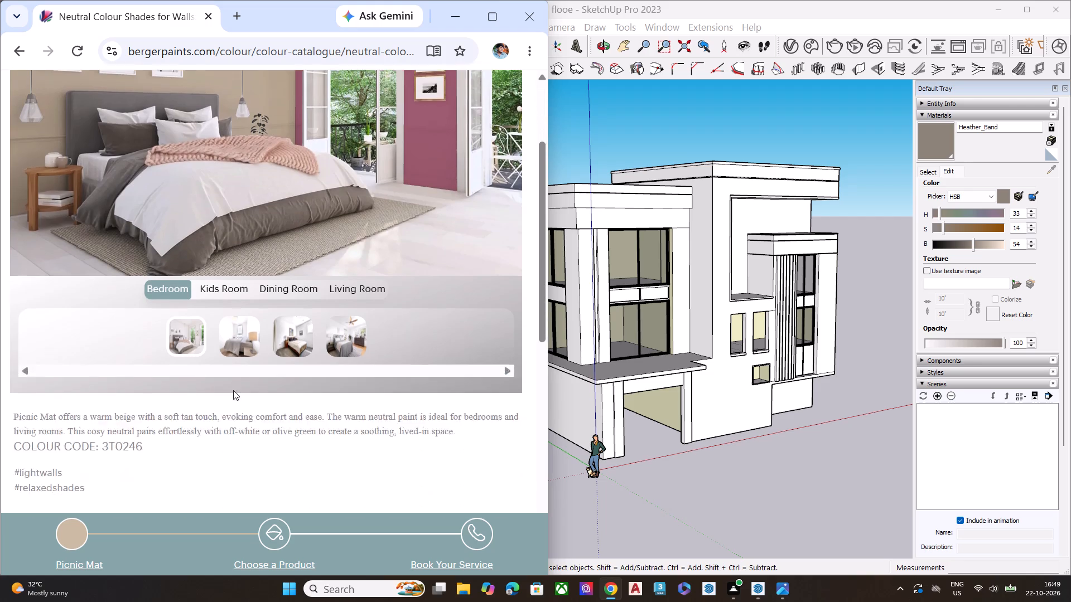
scroll(233, 390, "up", 2)
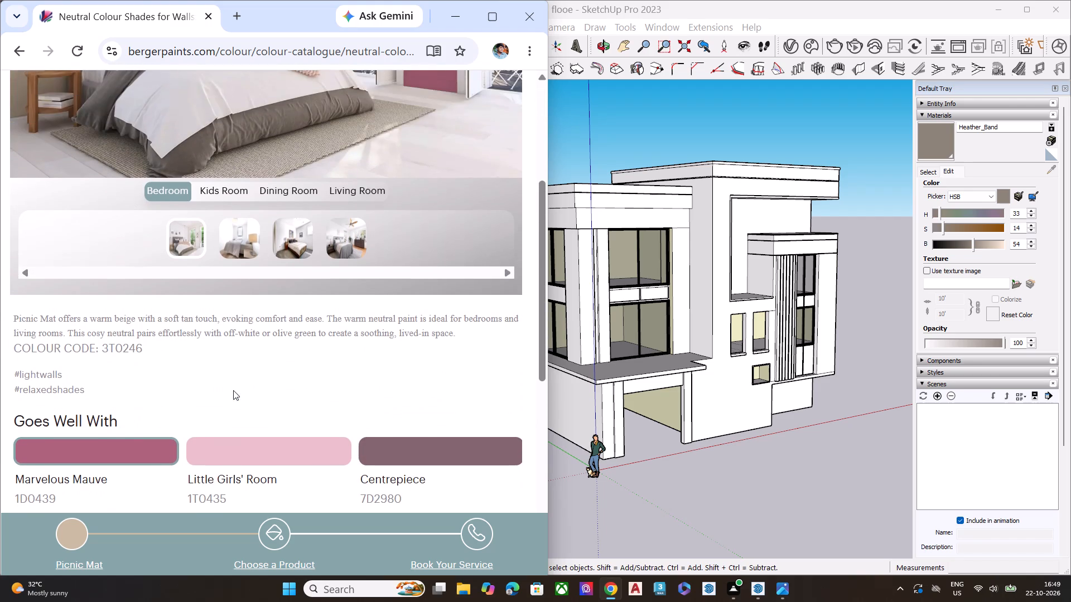
scroll(233, 390, "up", 1)
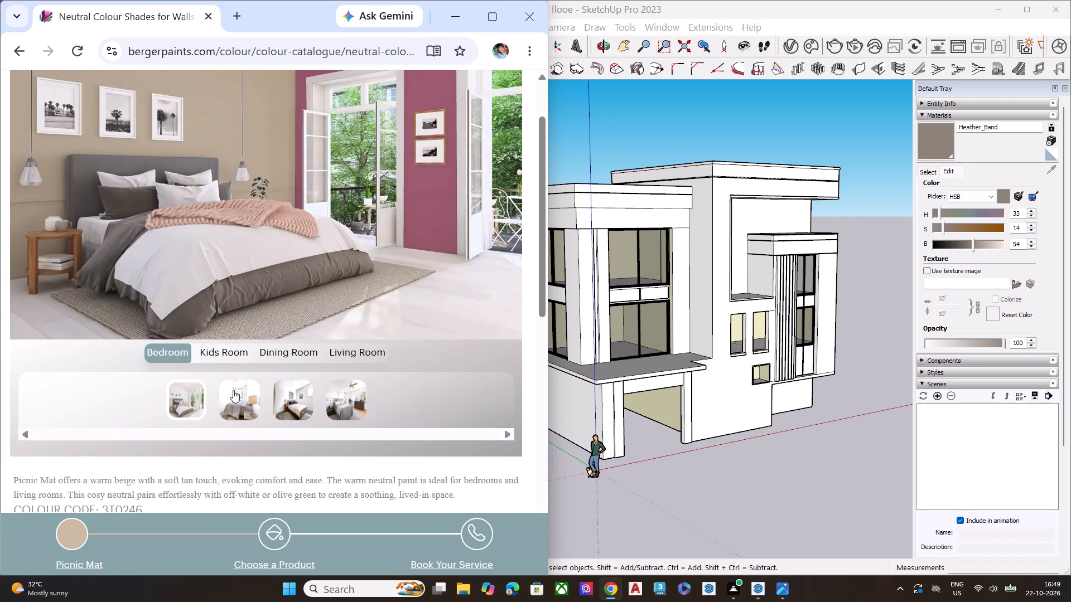
Preview Picnic Mat paired with Little Girls' Room in the bedroom, and return to the Dark Accents collection.
scroll(233, 390, "down", 3)
left_click(243, 377)
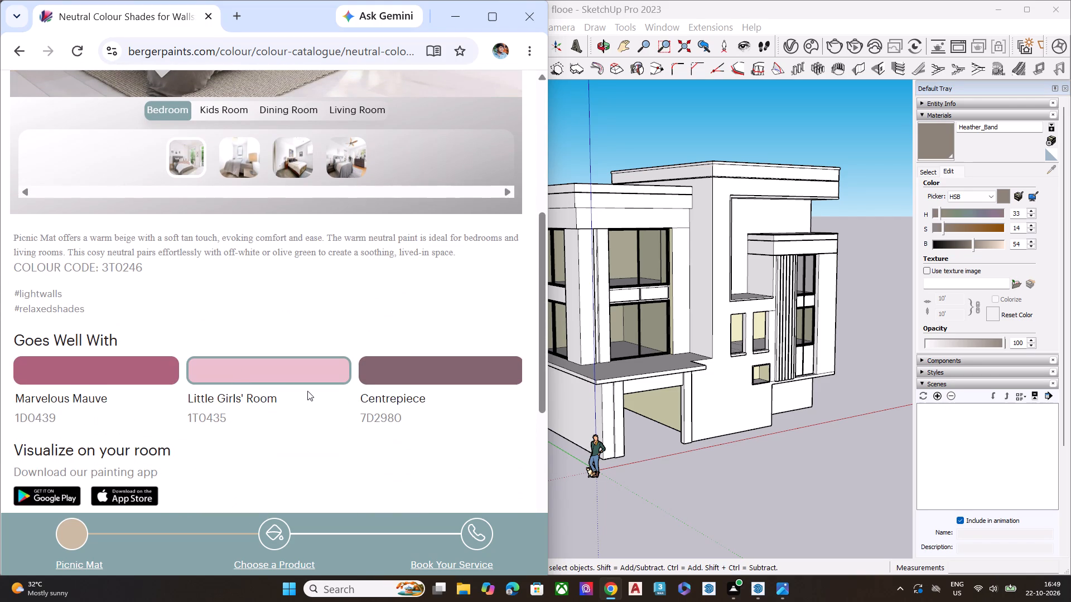
scroll(307, 391, "up", 1)
scroll(307, 391, "down", 2)
scroll(307, 391, "up", 5)
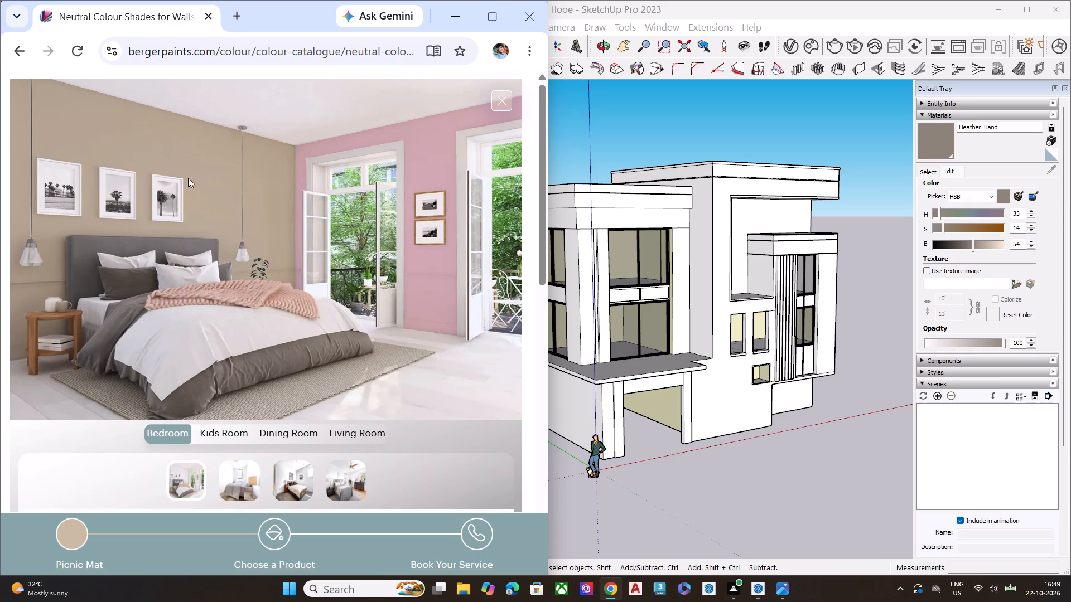
left_click(18, 54)
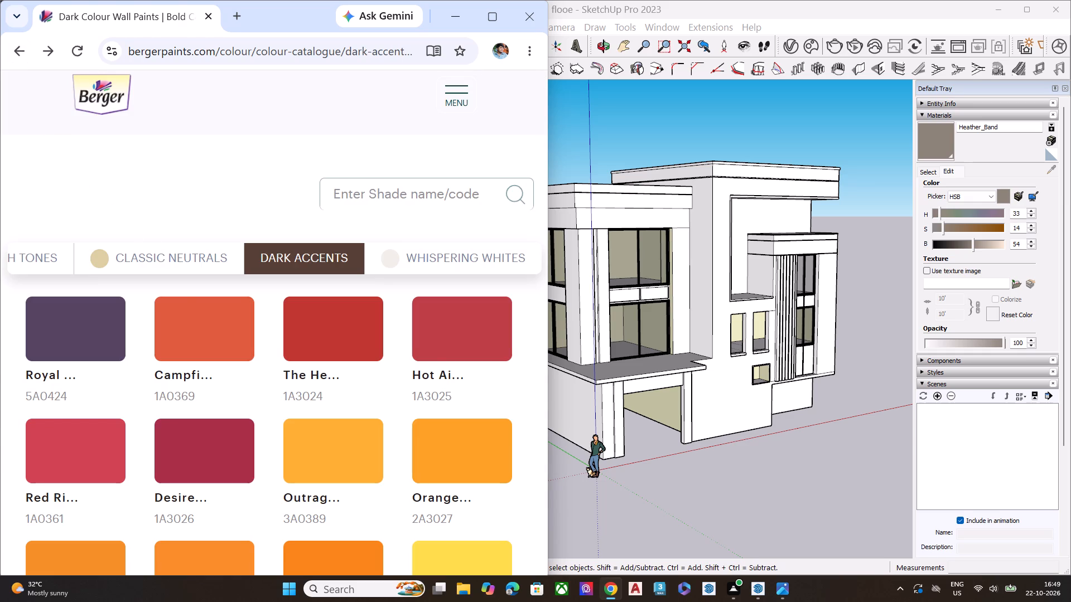
Open the Hot Air Balloon shade and compare its bedroom preview with Peek Of Morn, Tuxedo Tail and Winter Grey.
left_click(457, 332)
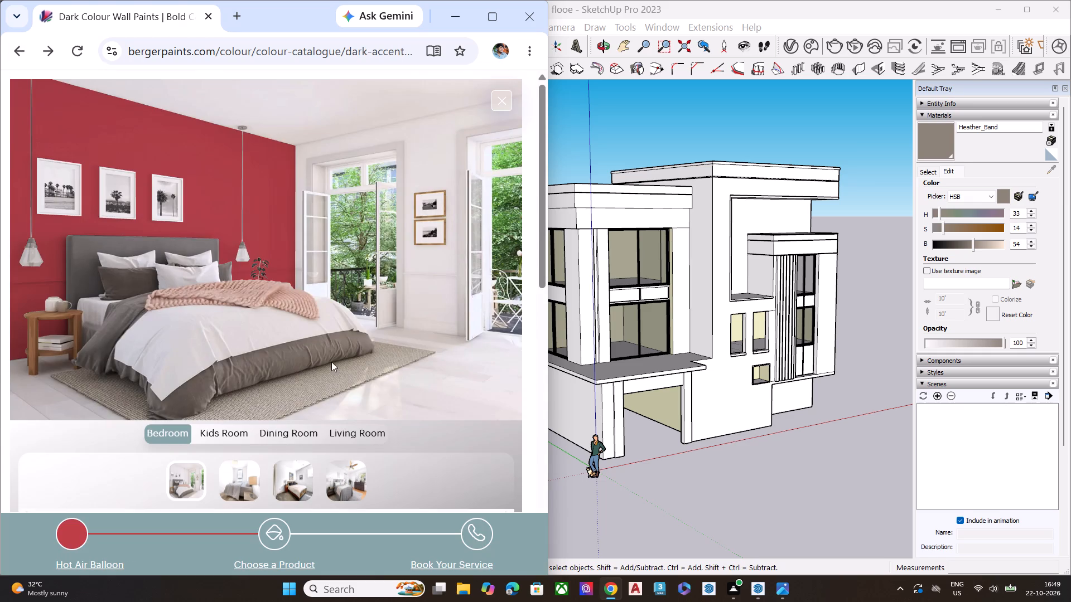
scroll(306, 435, "down", 3)
left_click(282, 431)
scroll(337, 389, "up", 4)
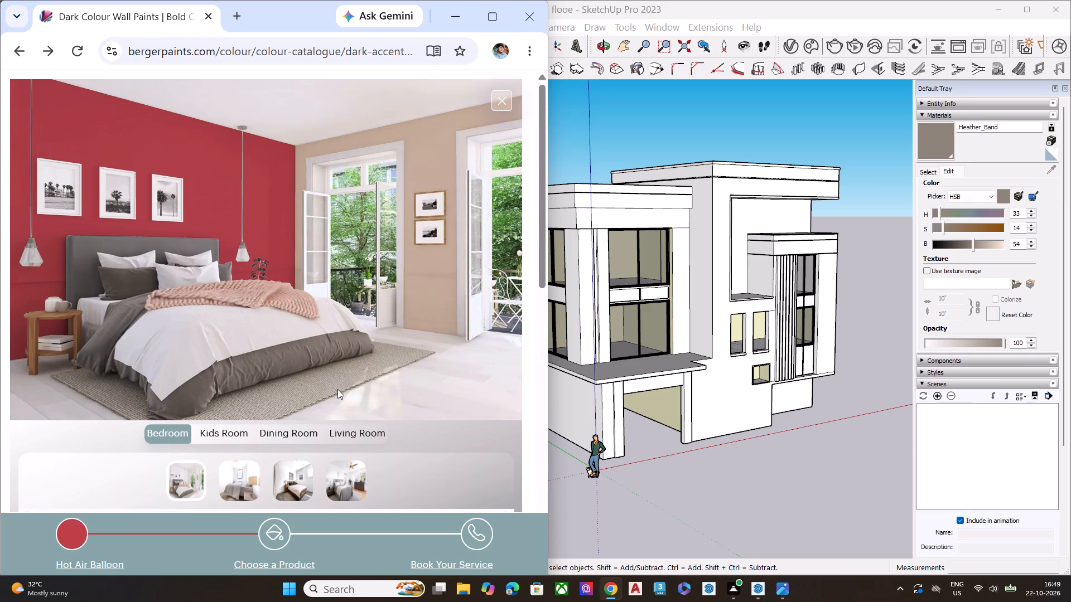
scroll(337, 389, "down", 3)
left_click(385, 443)
scroll(385, 435, "up", 4)
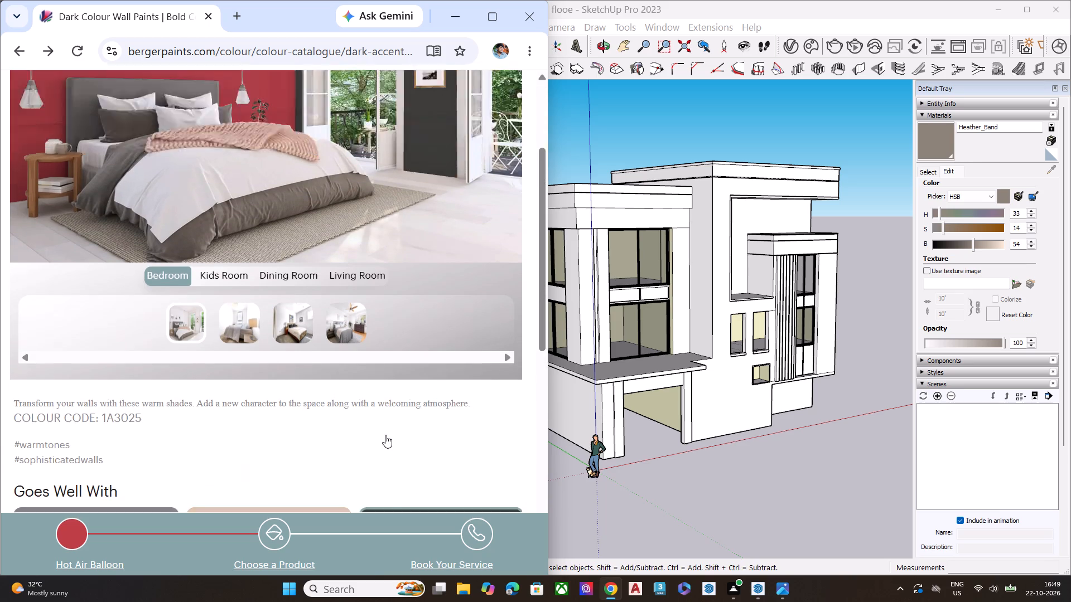
scroll(385, 435, "down", 3)
left_click(132, 439)
scroll(271, 421, "up", 3)
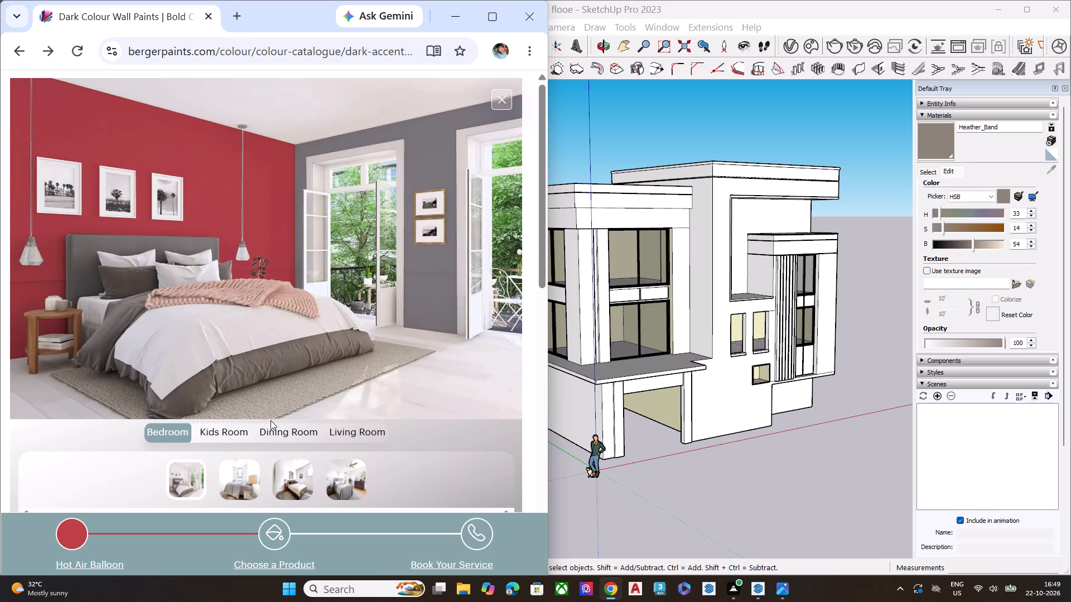
scroll(271, 420, "down", 3)
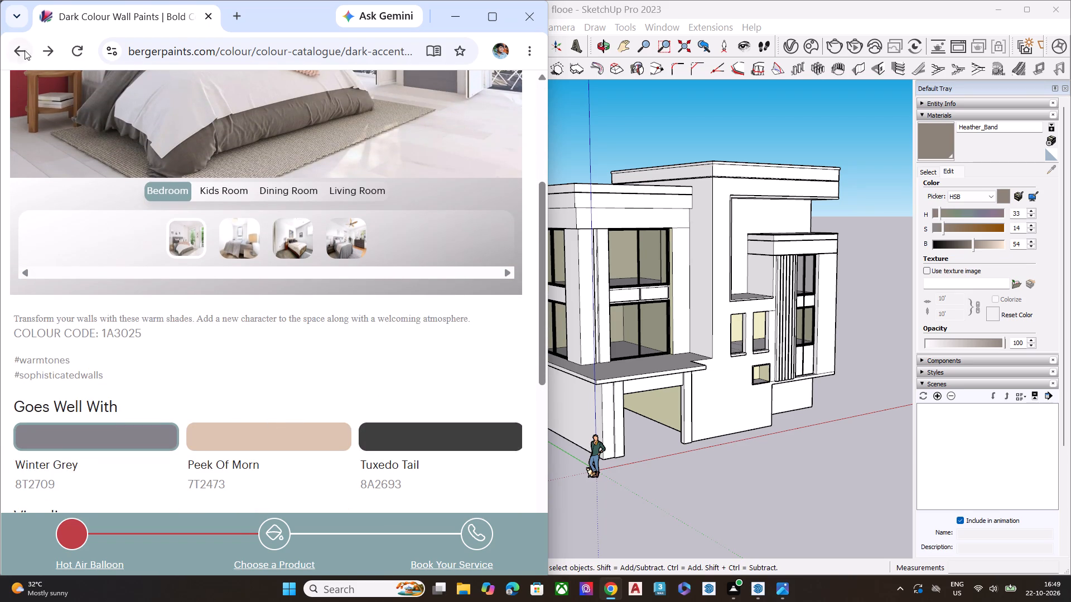
Leave the Hot Air Balloon shade, open the Greens collection and view its shades.
left_click(25, 50)
left_click_drag(230, 317, 321, 322)
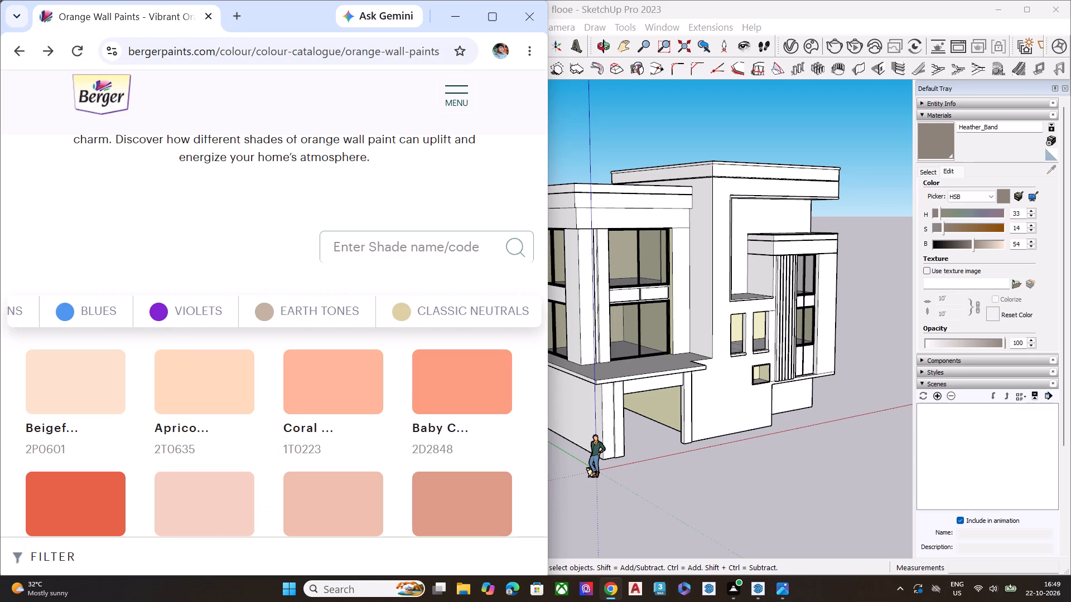
left_click_drag(321, 322, 667, 319)
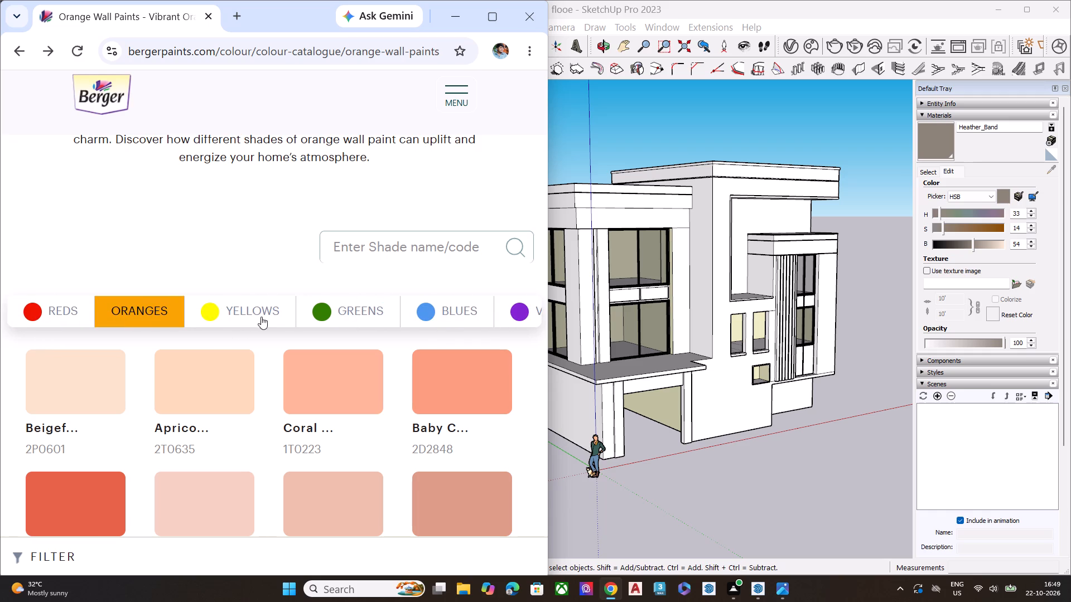
left_click(320, 315)
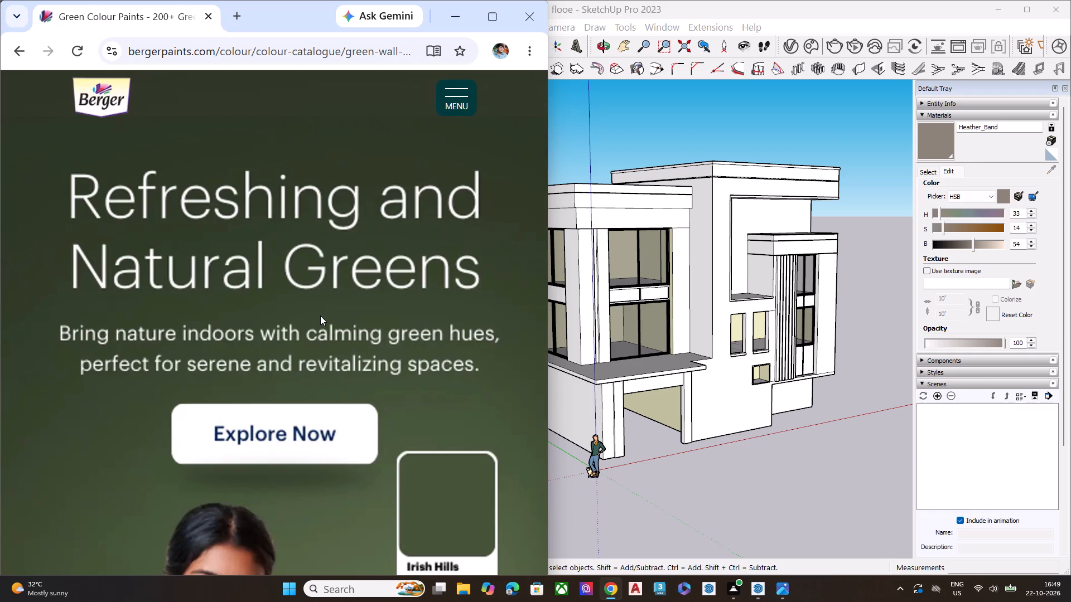
left_click(259, 438)
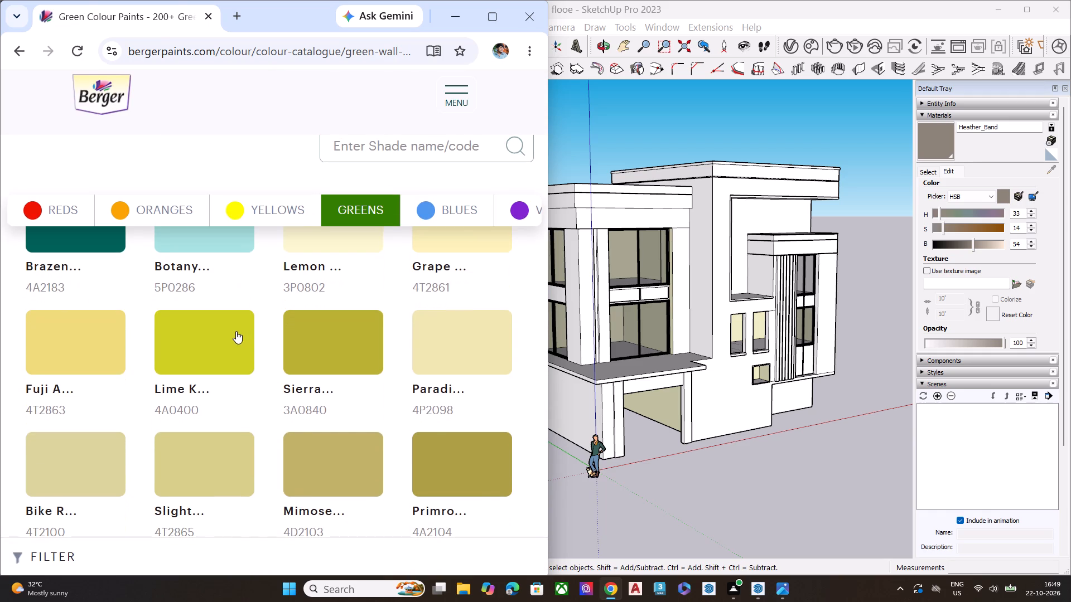
Open the Botany Blue shade and examine its bedroom preview paired with Perfect Interlude.
scroll(236, 331, "up", 1)
left_click(188, 307)
scroll(303, 362, "down", 2)
scroll(272, 423, "down", 1)
left_click(271, 430)
scroll(271, 430, "up", 2)
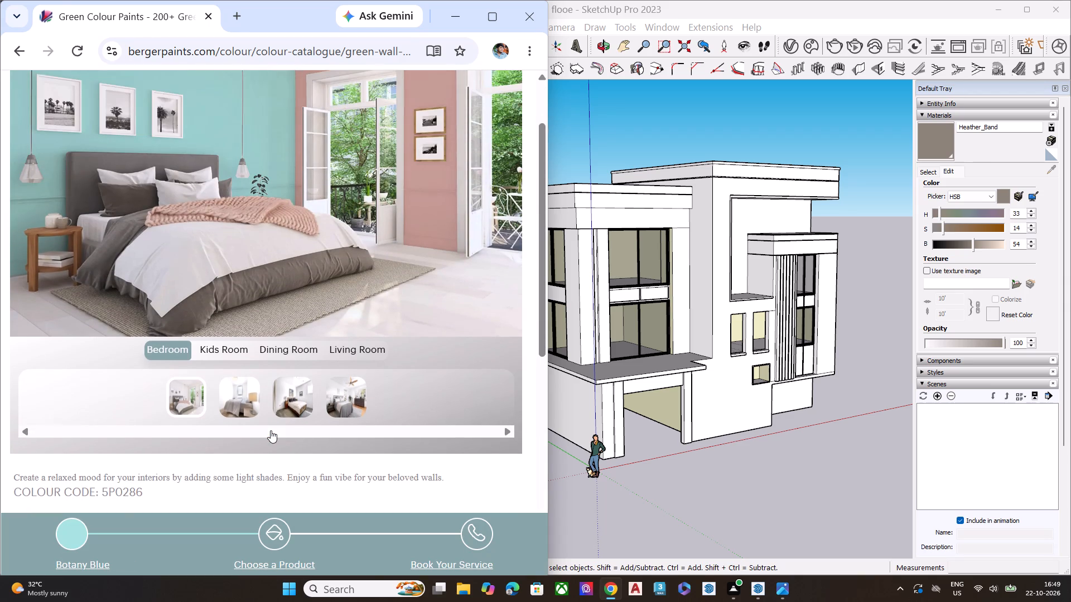
scroll(271, 430, "up", 1)
scroll(271, 430, "down", 4)
scroll(271, 430, "up", 1)
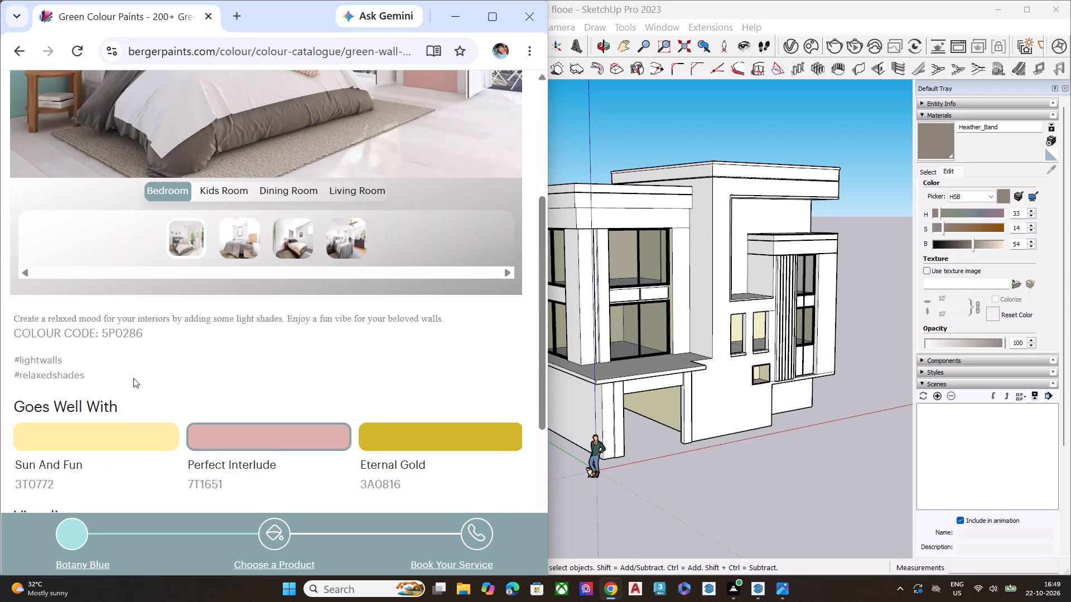
Compare Botany Blue's bedroom preview with Sun And Fun, Perfect Interlude and Eternal Gold, ending on Perfect Interlude.
left_click(147, 439)
scroll(234, 362, "up", 2)
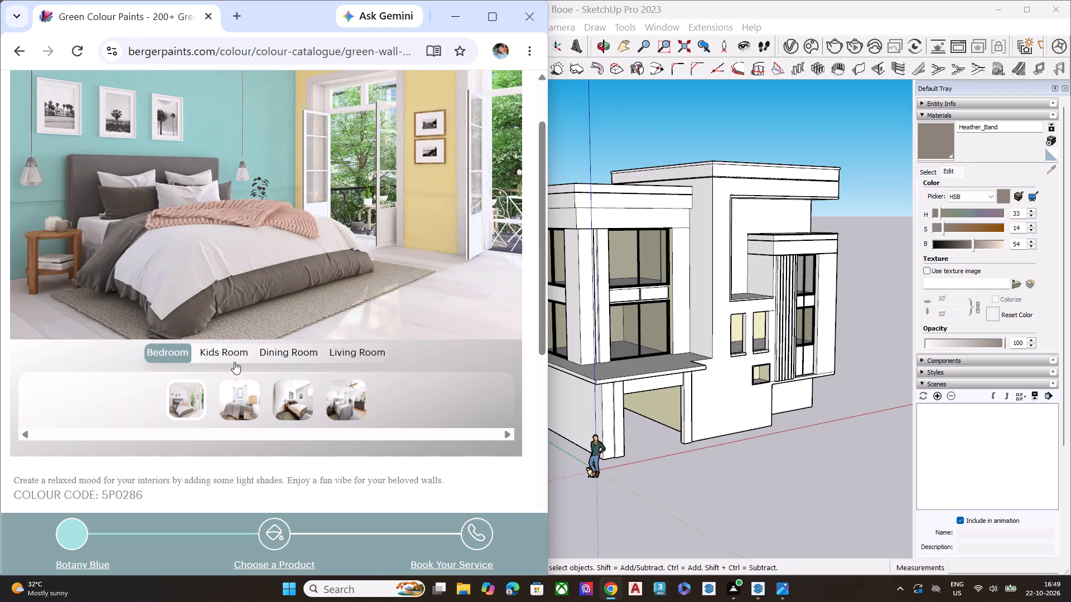
scroll(234, 363, "down", 2)
left_click(252, 430)
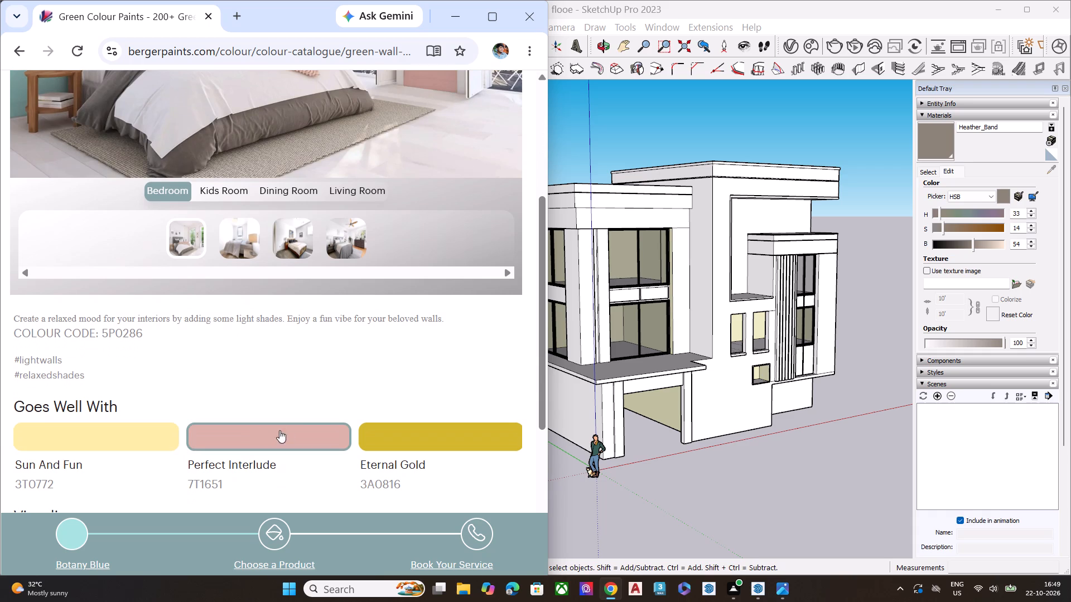
scroll(329, 391, "up", 5)
scroll(329, 391, "down", 3)
left_click(368, 433)
scroll(374, 407, "up", 5)
scroll(375, 407, "down", 2)
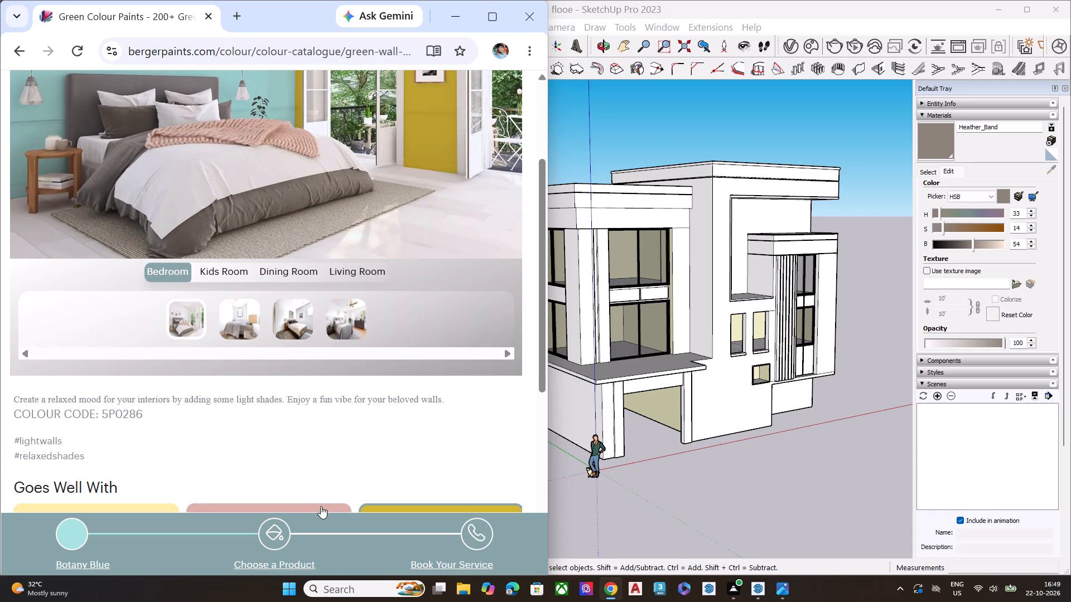
left_click(321, 506)
scroll(335, 445, "down", 2)
scroll(335, 445, "up", 5)
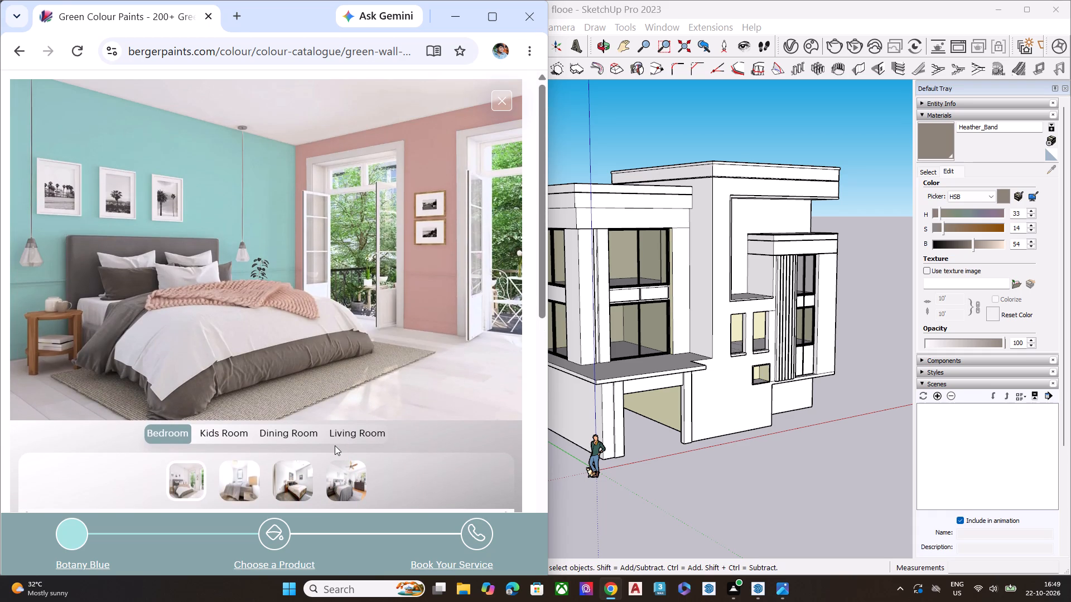
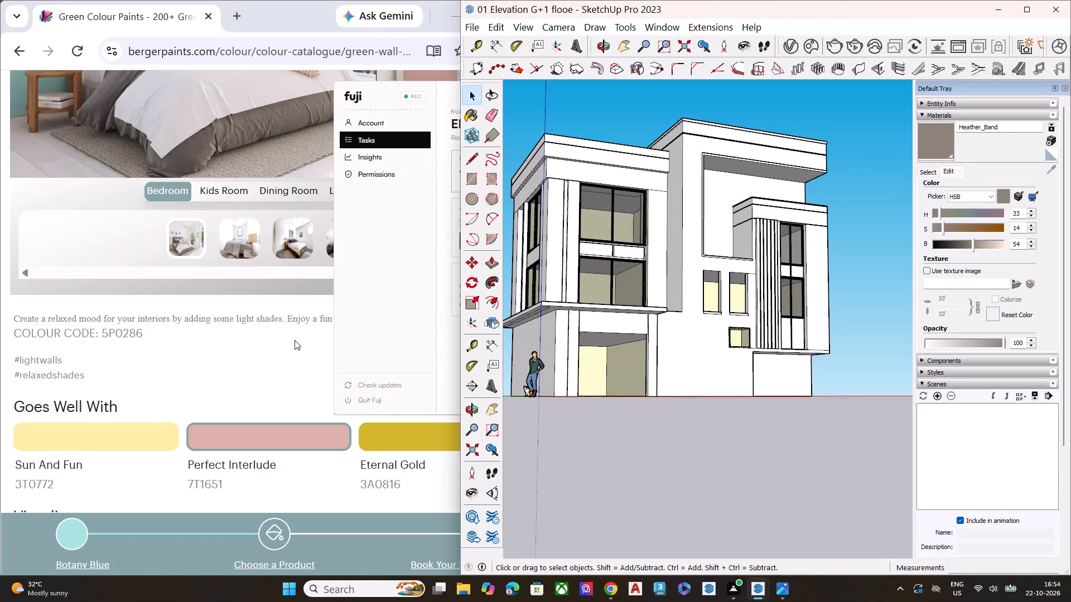
Return to the Oranges collection and examine its shades alongside the house elevation model.
left_click(20, 42)
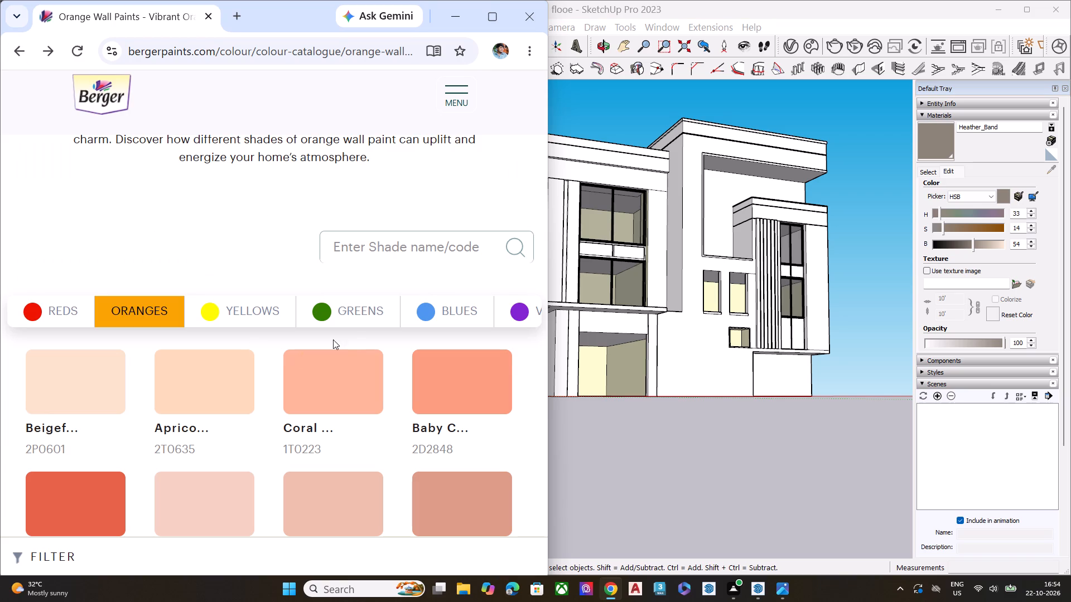
scroll(710, 277, "down", 2)
scroll(716, 304, "up", 2)
scroll(717, 307, "down", 6)
middle_click_drag(734, 357, 692, 439)
key("space")
scroll(689, 428, "up", 1)
scroll(689, 410, "down", 1)
scroll(697, 352, "up", 2)
scroll(700, 338, "down", 4)
scroll(701, 337, "up", 1)
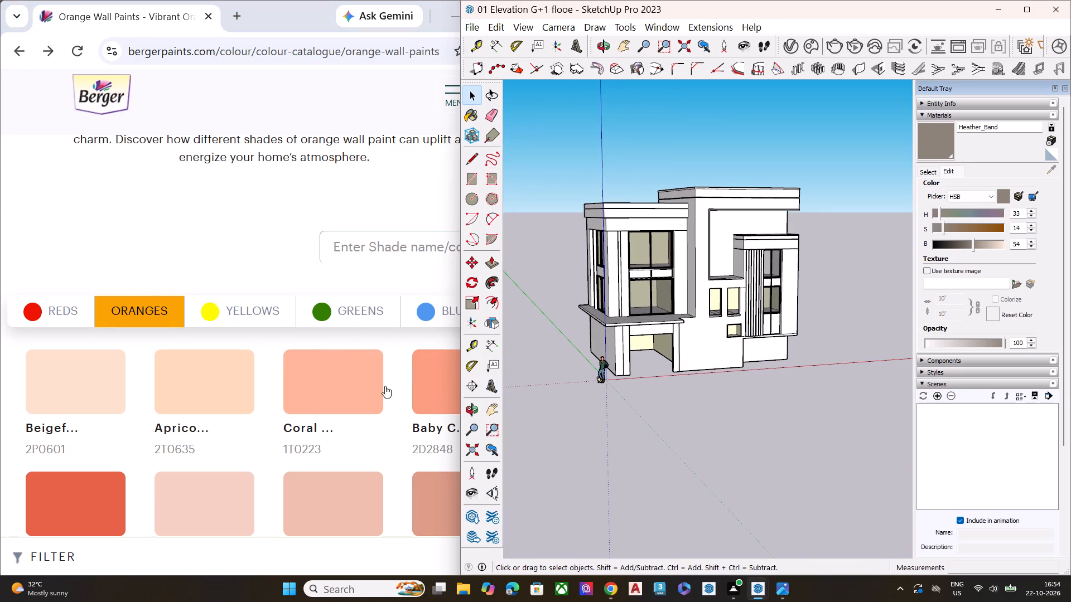
scroll(294, 371, "down", 3)
scroll(321, 283, "down", 1)
scroll(321, 283, "up", 3)
Open the Berkshire Lace shade and compare its living room preview with Freshen Up and Arabian Lamp.
left_click(225, 422)
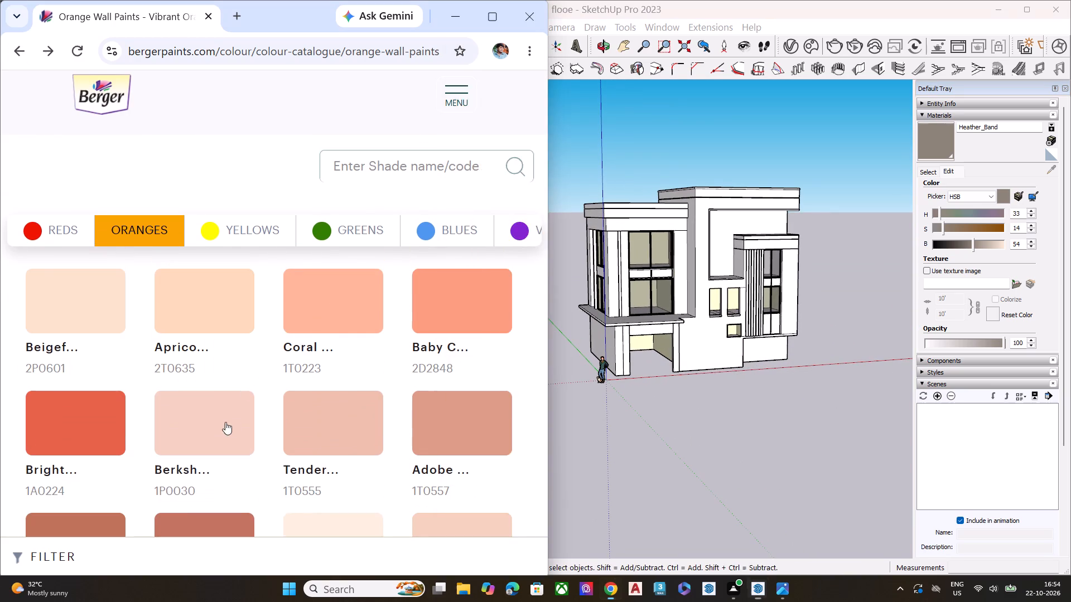
scroll(239, 439, "down", 4)
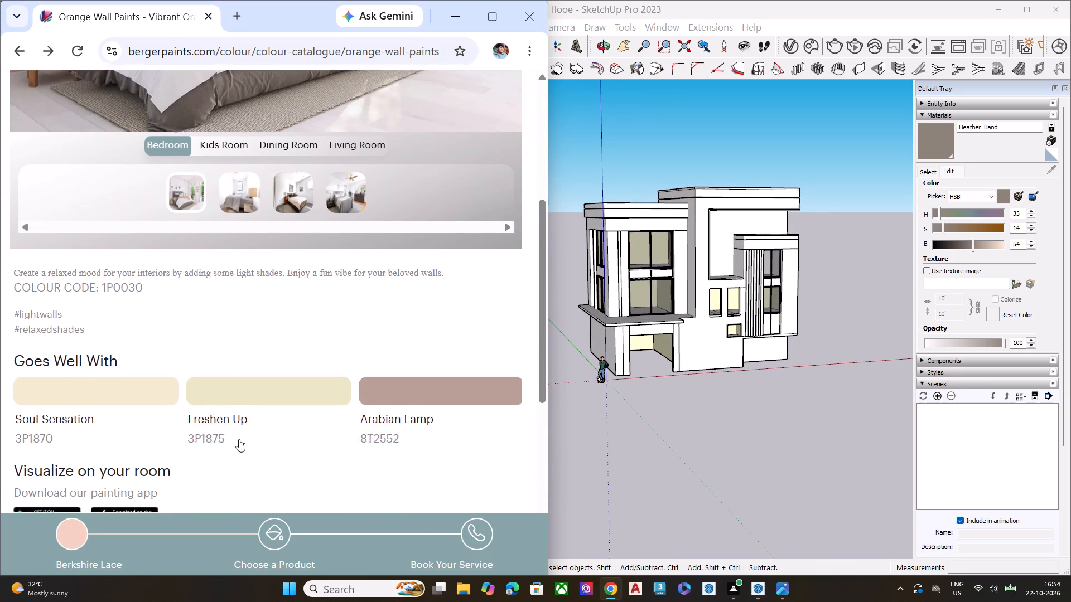
scroll(239, 427, "up", 1)
left_click(348, 188)
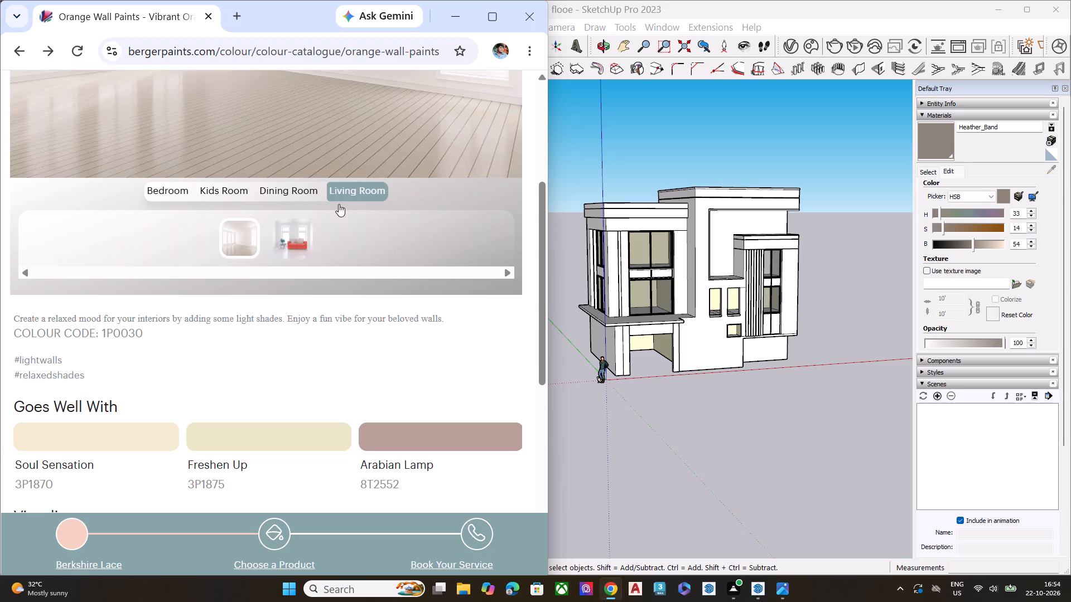
scroll(310, 274, "up", 2)
scroll(310, 274, "down", 2)
left_click(293, 438)
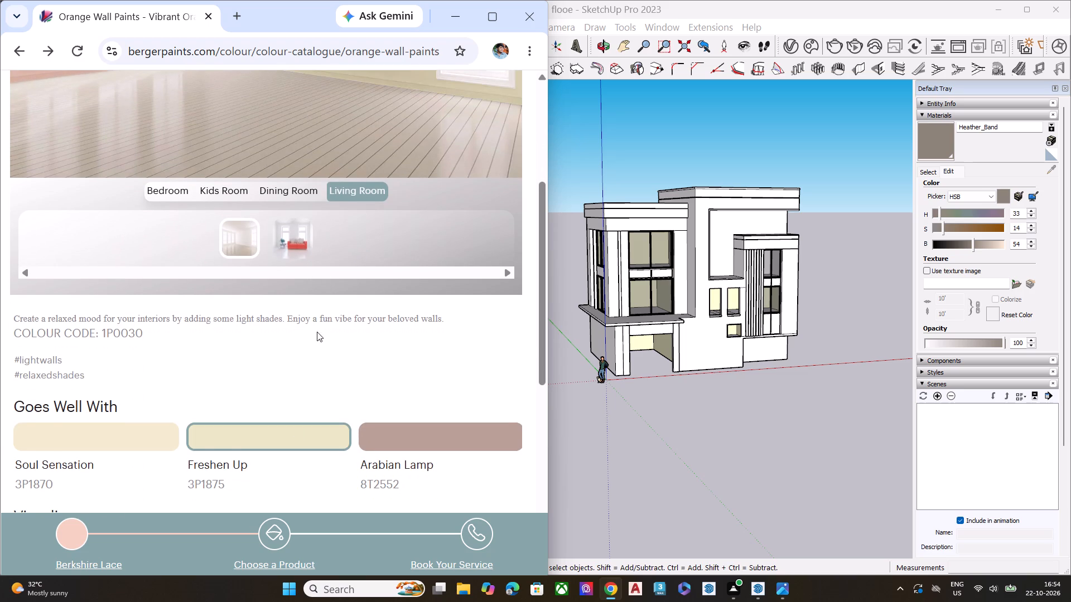
scroll(319, 241, "up", 2)
scroll(319, 241, "down", 3)
left_click(424, 364)
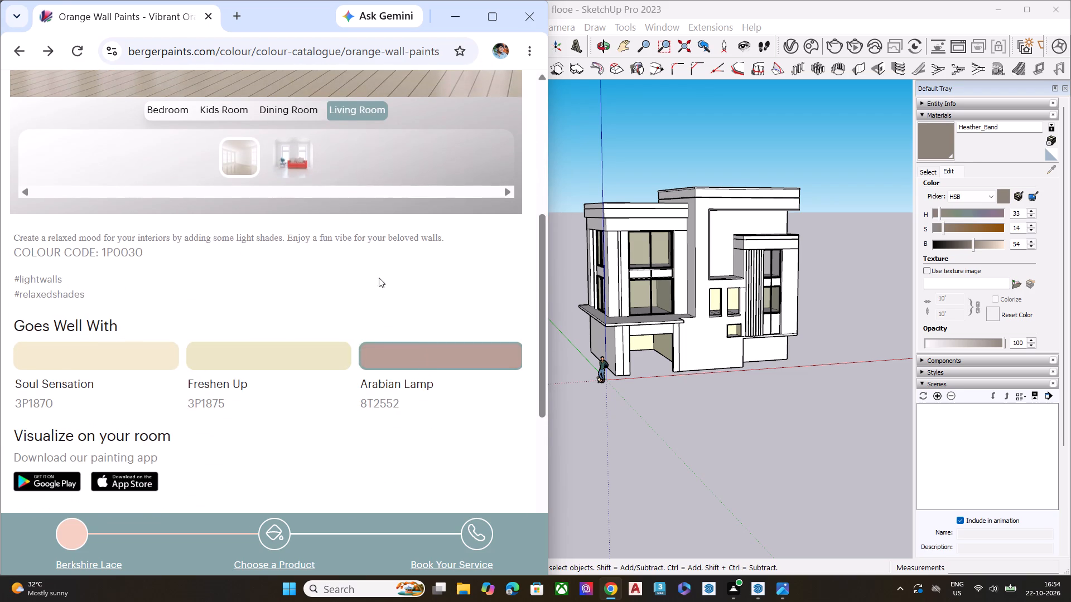
scroll(372, 264, "up", 5)
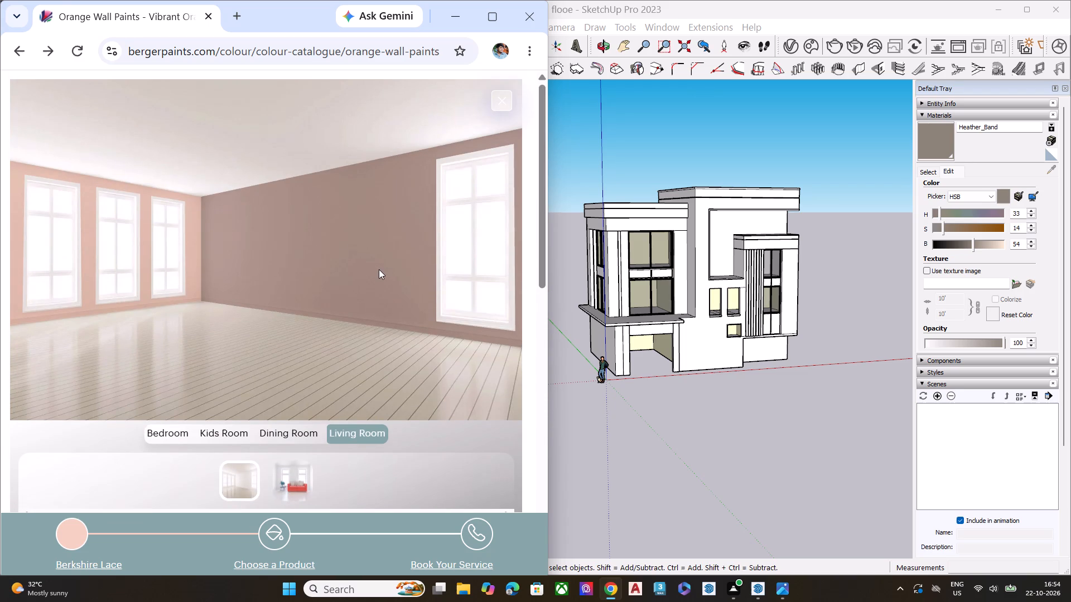
Examine Berkshire Lace with Arabian Lamp in the red-sofa living room preview, then close the shade.
scroll(379, 269, "down", 4)
scroll(375, 293, "up", 2)
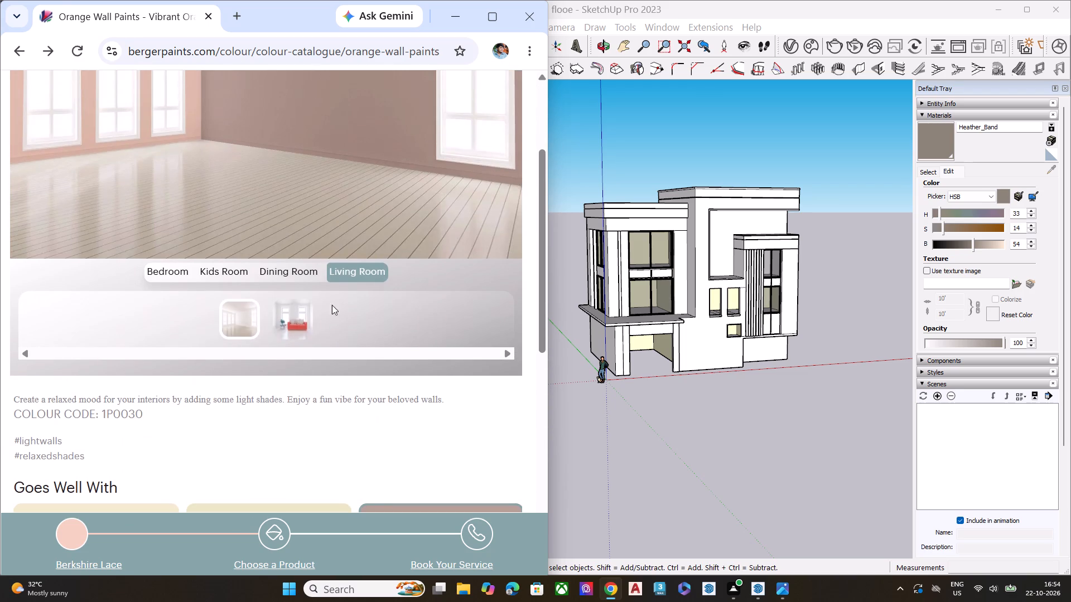
left_click(291, 310)
scroll(332, 299, "up", 5)
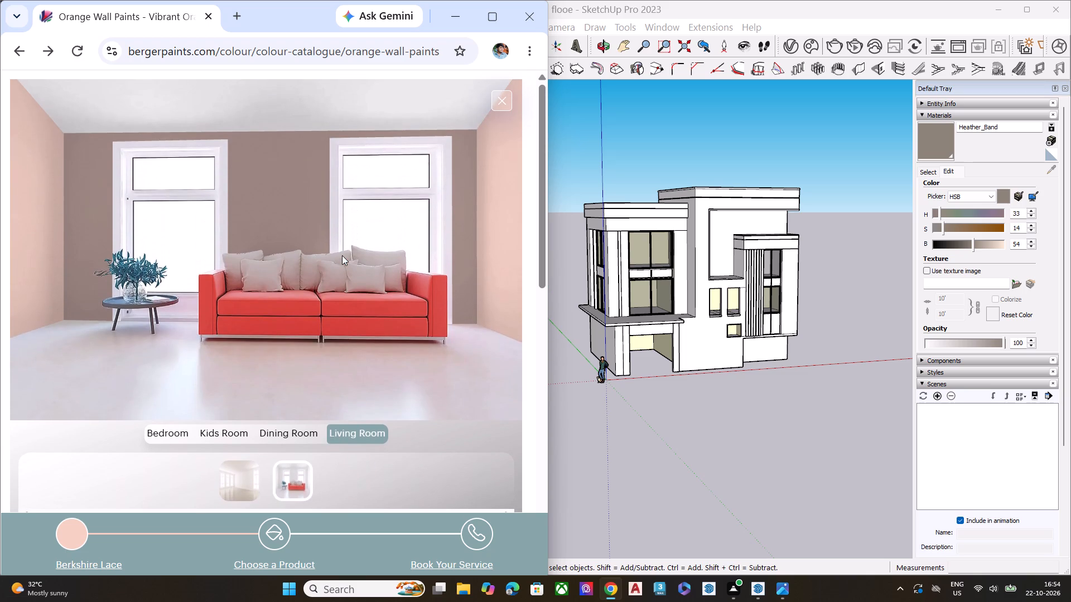
left_click(500, 98)
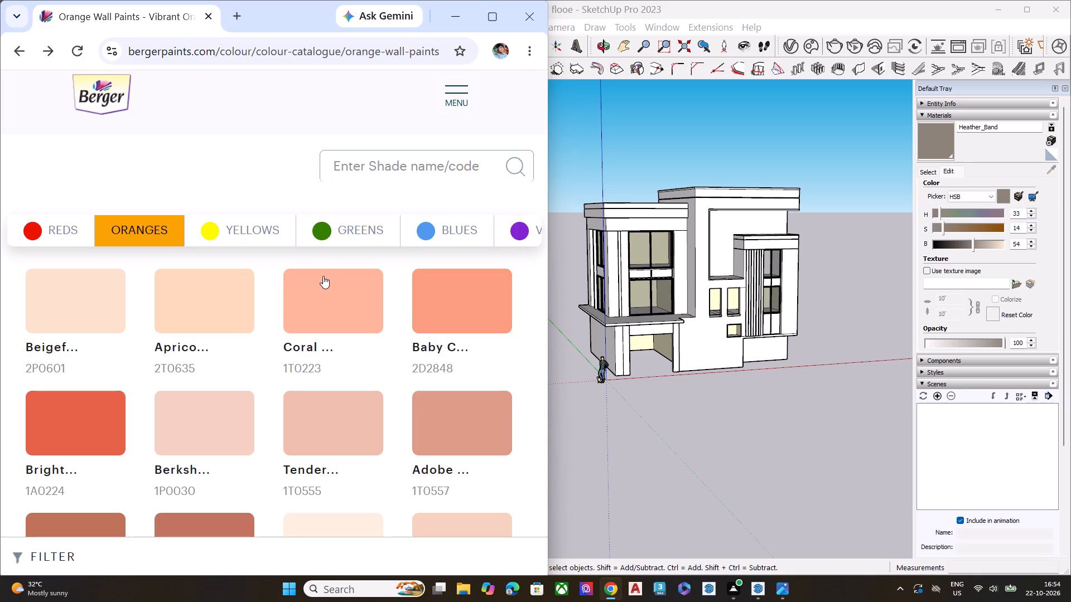
Open the Reds River Canyon shade and compare its bedroom preview with Abbey Lane, Black Eyed Beauty and Silver Lint.
scroll(257, 334, "down", 1)
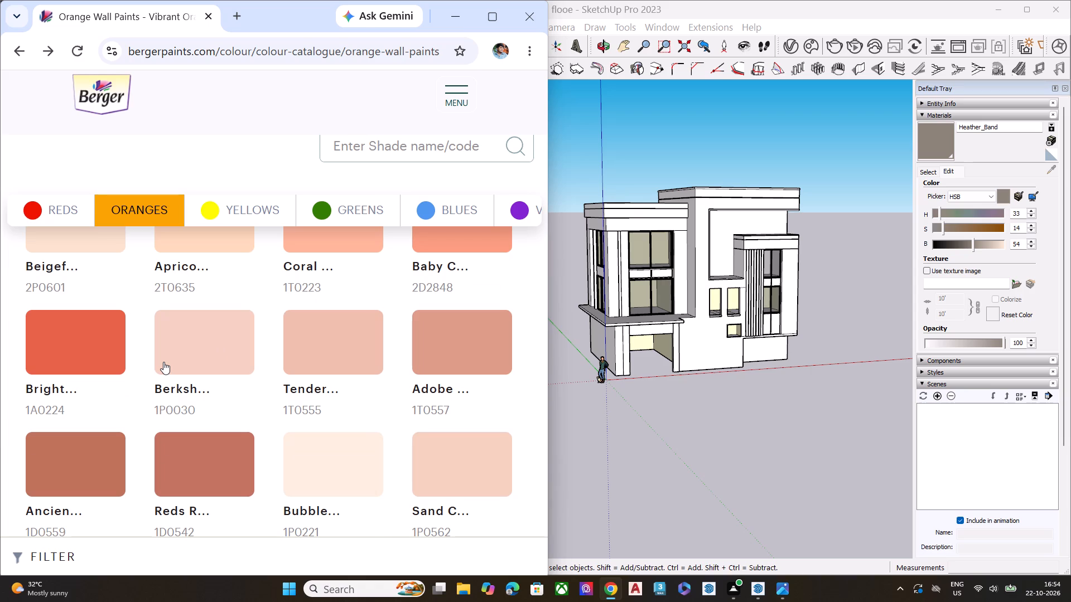
left_click(210, 461)
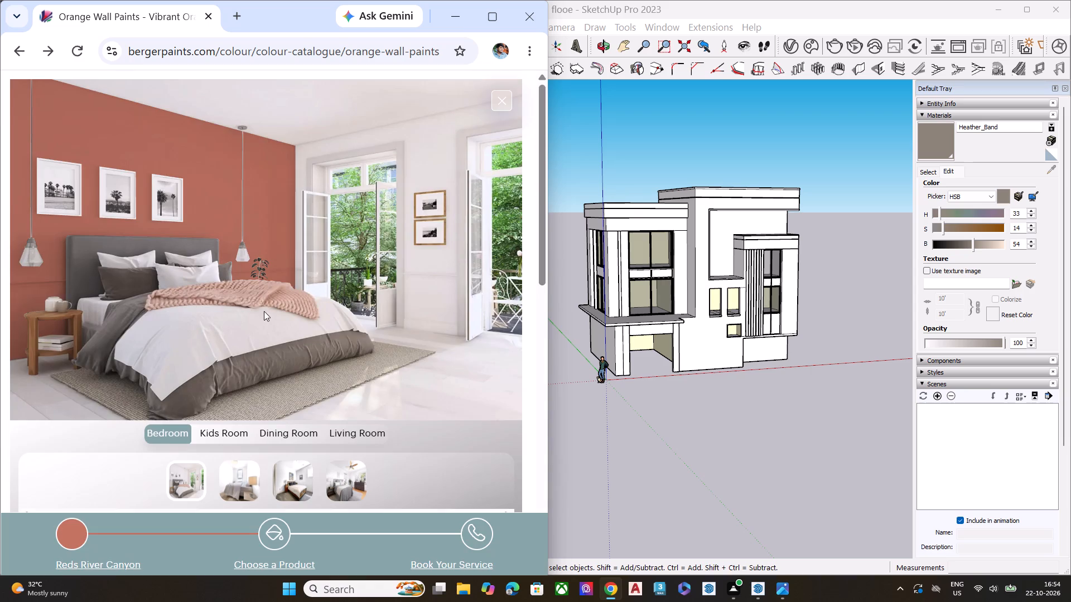
scroll(271, 318, "down", 3)
scroll(273, 318, "up", 2)
scroll(274, 318, "down", 1)
scroll(277, 411, "down", 3)
left_click(274, 300)
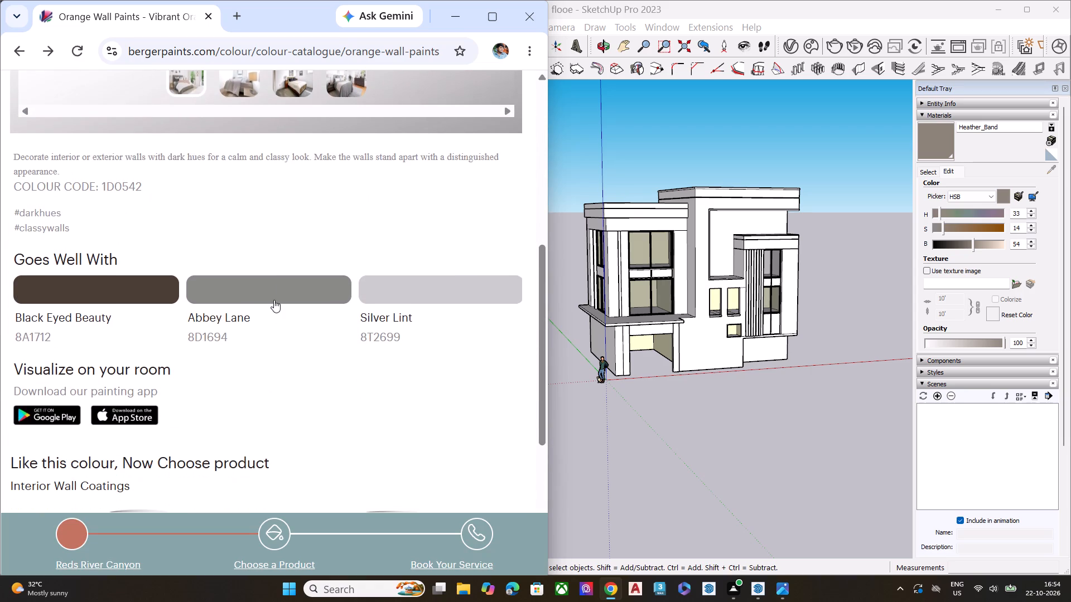
scroll(303, 292, "up", 5)
scroll(303, 292, "down", 3)
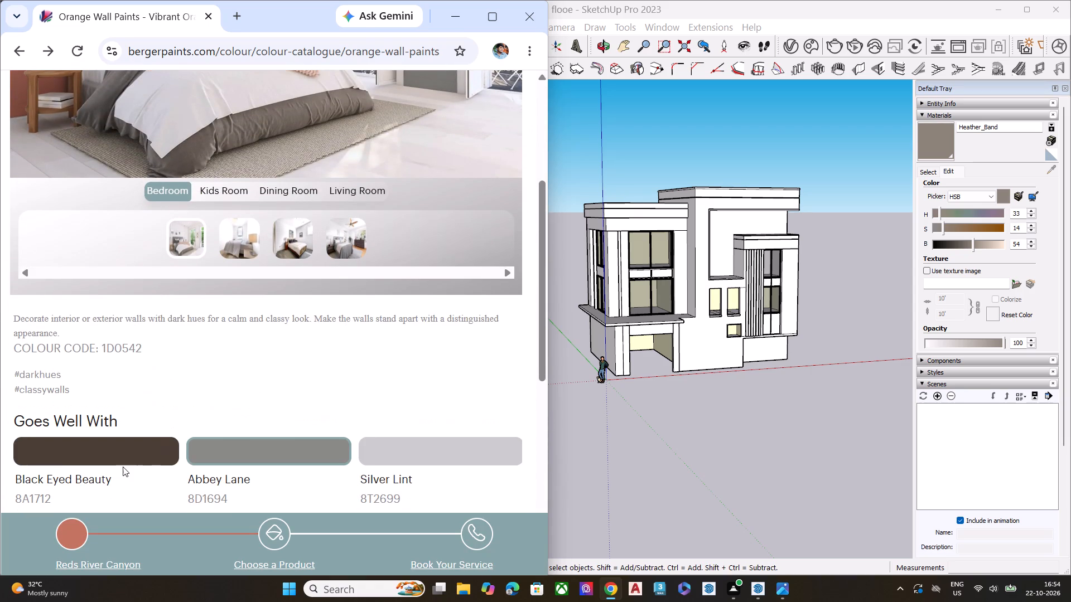
left_click(128, 458)
scroll(361, 299, "up", 2)
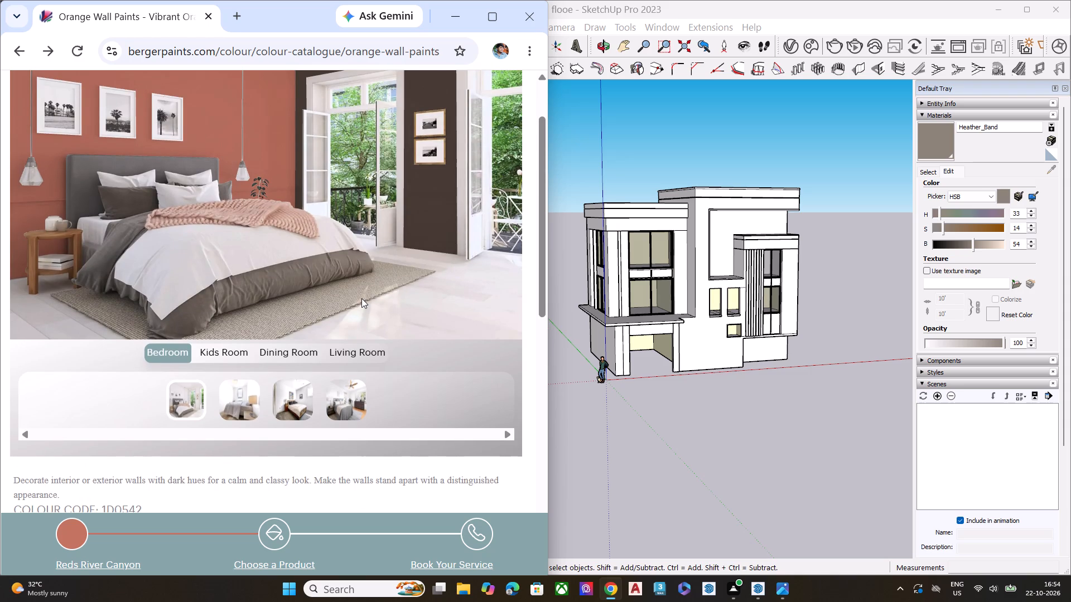
scroll(336, 297, "up", 2)
scroll(336, 297, "down", 4)
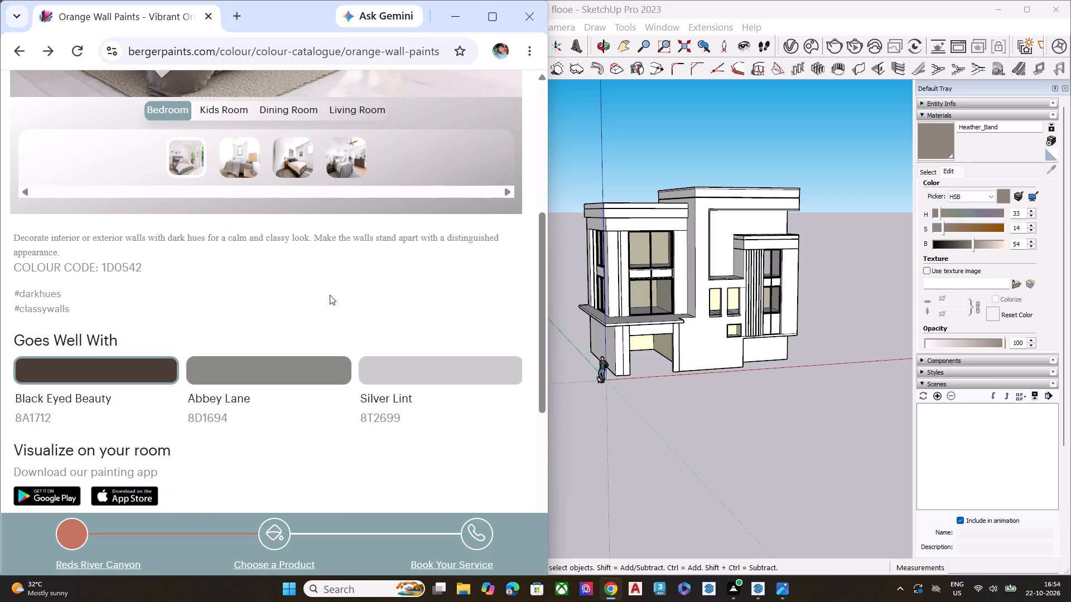
left_click(404, 371)
scroll(413, 324, "up", 1)
scroll(414, 323, "down", 2)
scroll(414, 323, "up", 5)
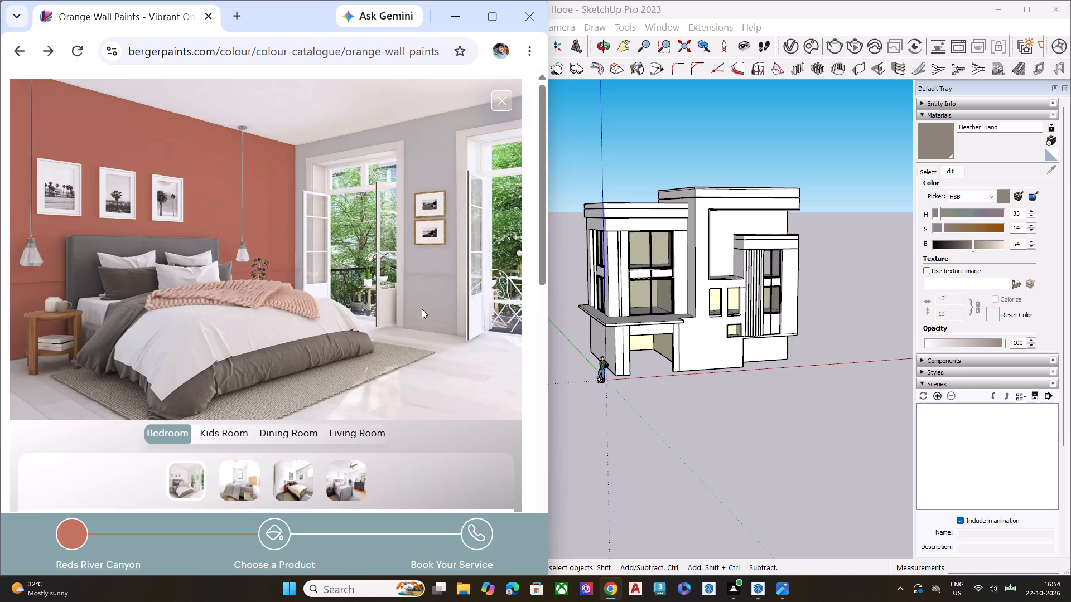
Examine the house elevation's front and side facades against the Reds River Canyon and Silver Lint pairing.
scroll(760, 260, "down", 6)
middle_click_drag(699, 319, 746, 270)
scroll(707, 266, "up", 8)
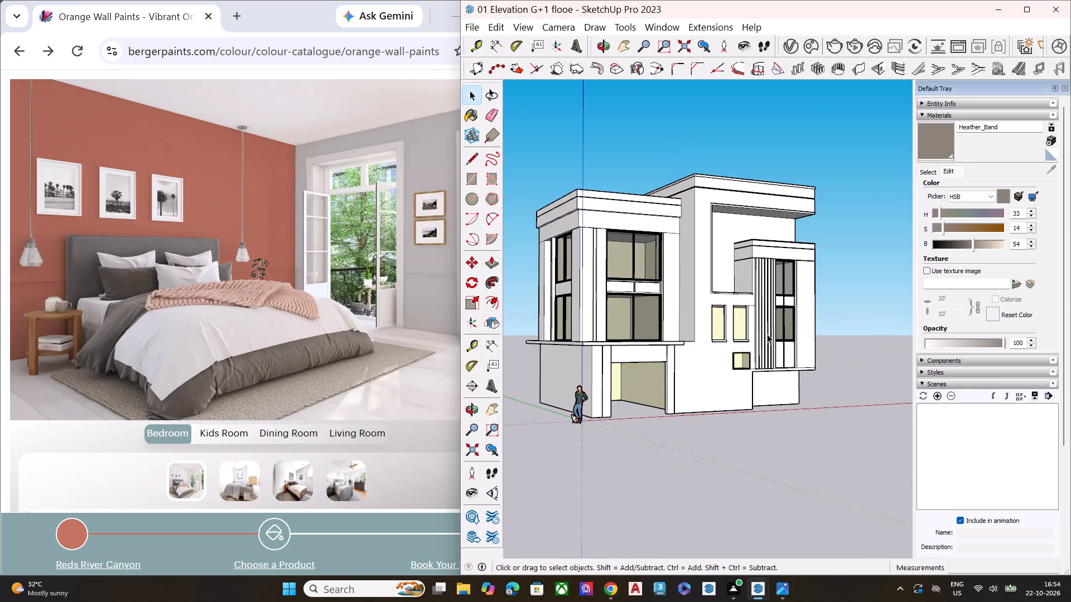
scroll(708, 323, "up", 2)
scroll(644, 322, "down", 2)
scroll(640, 323, "up", 5)
middle_click_drag(816, 294, 543, 322)
scroll(652, 239, "down", 3)
middle_click_drag(730, 276, 577, 261)
middle_click_drag(752, 208, 931, 142)
middle_click_drag(562, 226, 928, 219)
scroll(597, 194, "up", 1)
scroll(601, 189, "down", 2)
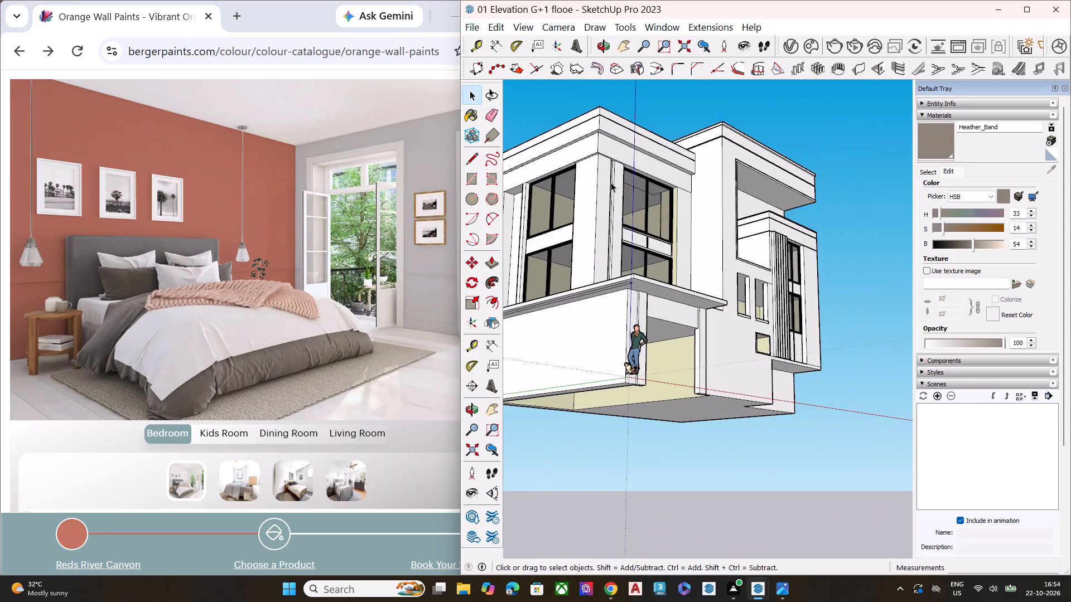
scroll(611, 182, "down", 4)
scroll(688, 277, "up", 1)
scroll(688, 277, "down", 1)
middle_click_drag(696, 276, 623, 366)
scroll(597, 314, "up", 1)
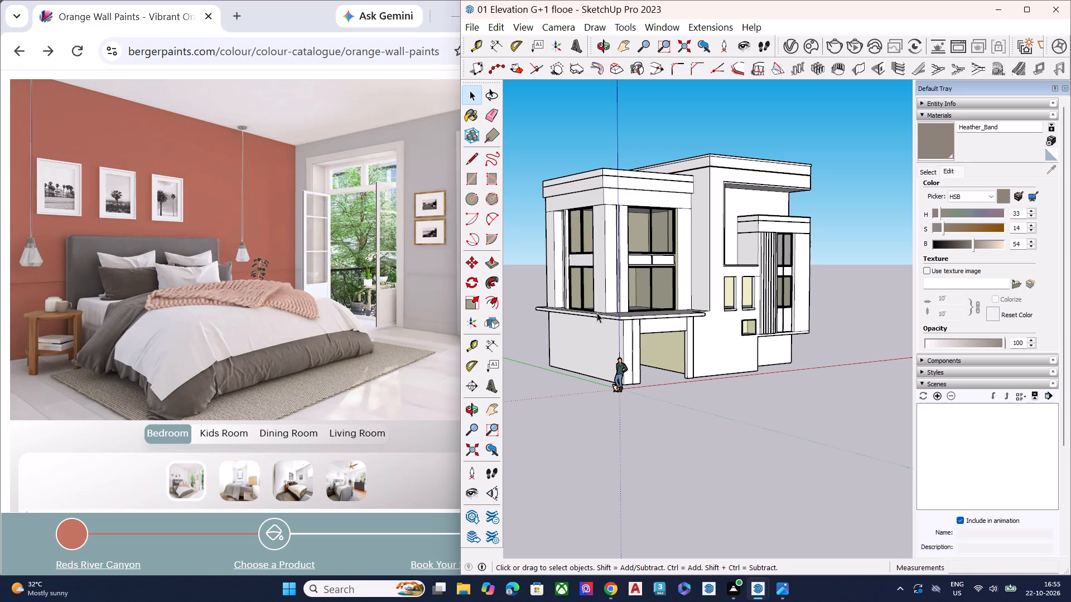
scroll(597, 313, "up", 1)
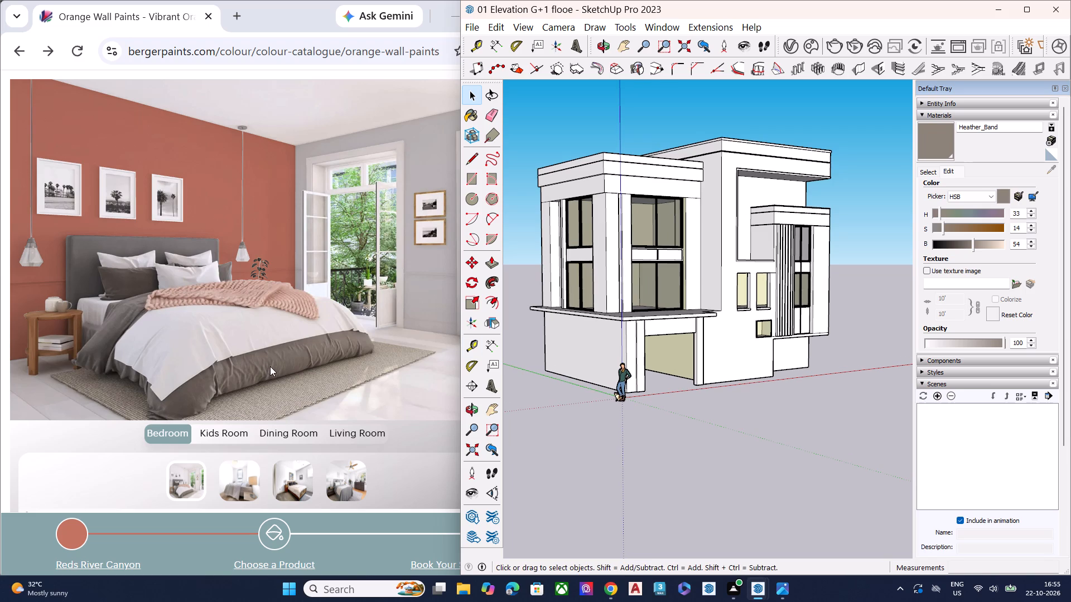
Review Reds River Canyon's matching colours, bedroom preview and suggested interior and exterior wall coatings.
scroll(274, 355, "down", 8)
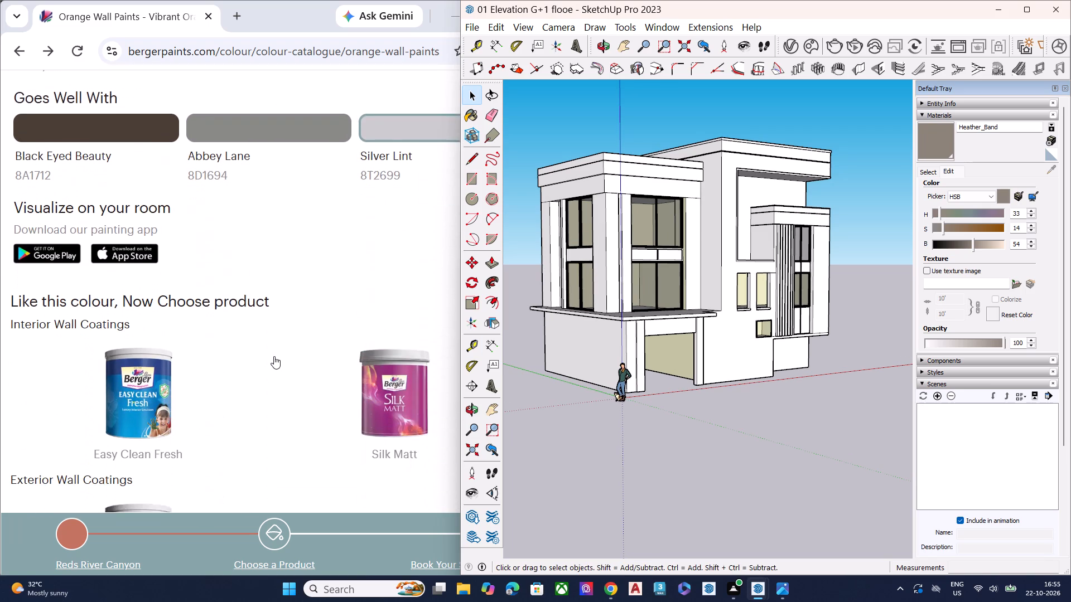
scroll(272, 355, "down", 2)
scroll(261, 383, "up", 8)
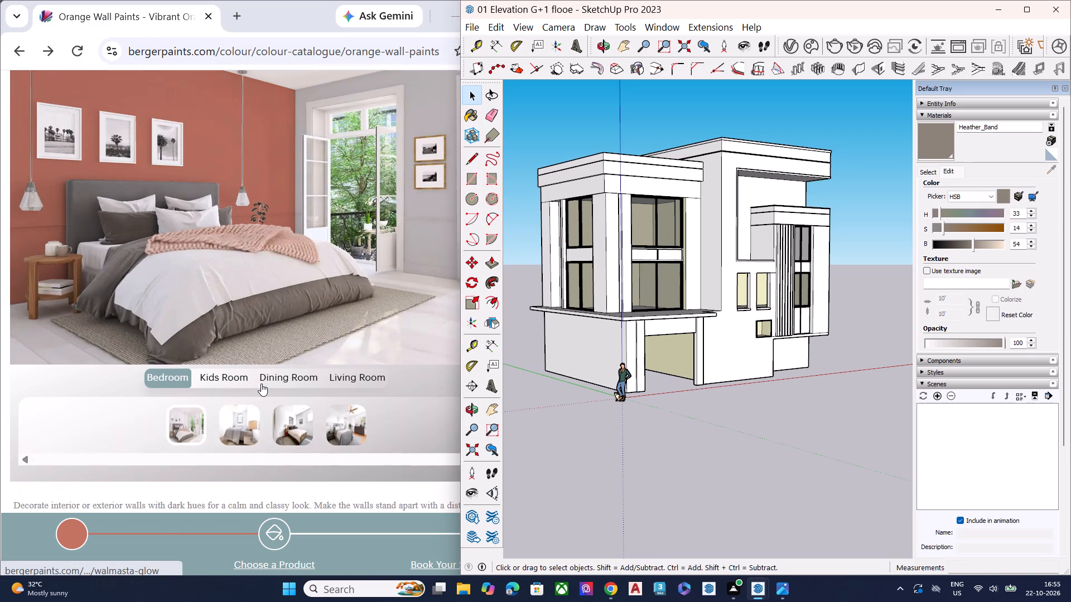
scroll(261, 372, "up", 1)
scroll(259, 360, "down", 6)
scroll(174, 298, "up", 1)
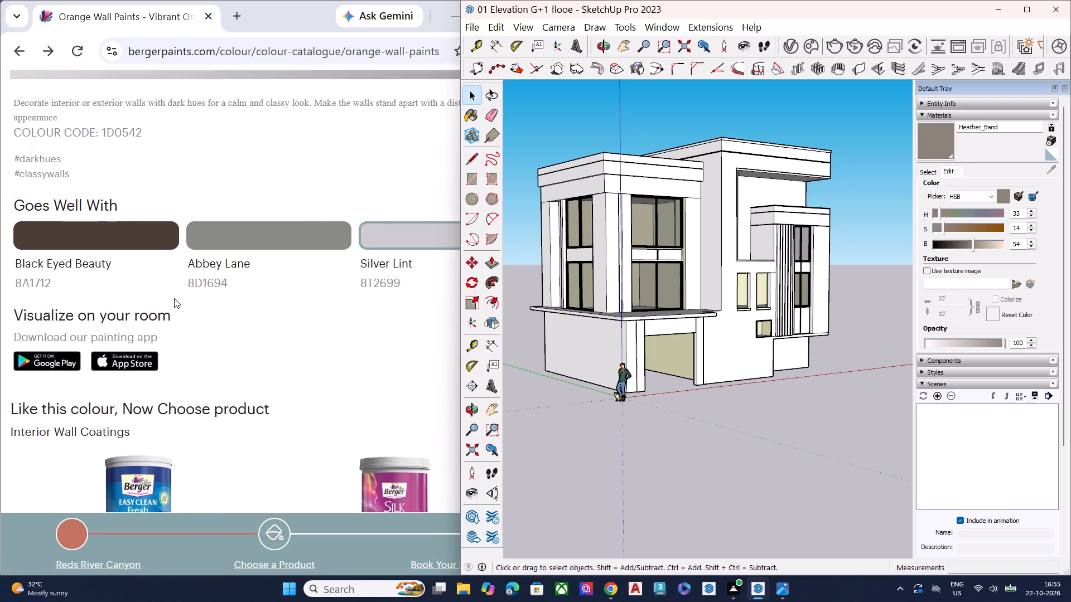
scroll(174, 298, "up", 2)
scroll(174, 298, "down", 8)
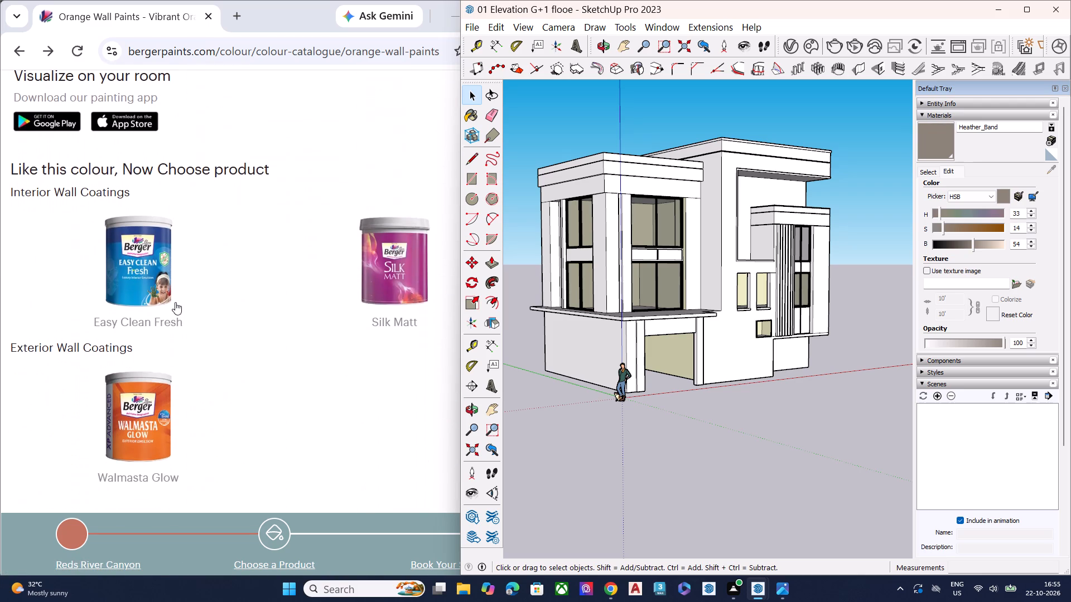
scroll(176, 302, "up", 1)
scroll(176, 302, "down", 2)
scroll(176, 302, "up", 1)
scroll(176, 302, "down", 2)
scroll(176, 302, "up", 6)
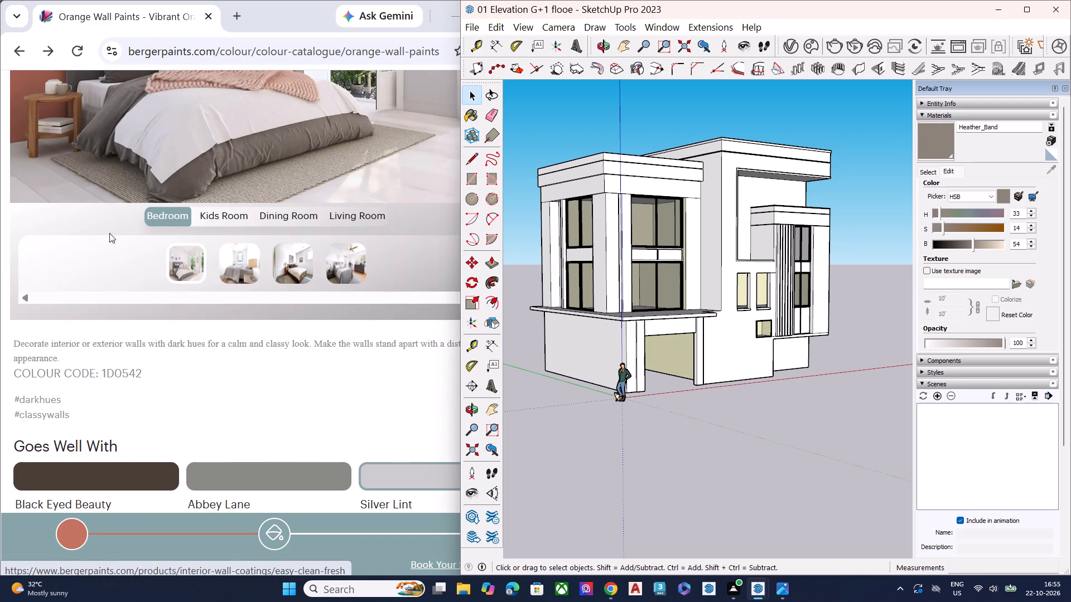
Leave the Reds River Canyon shade and reopen the Oranges collection to explore its shades.
left_click(17, 52)
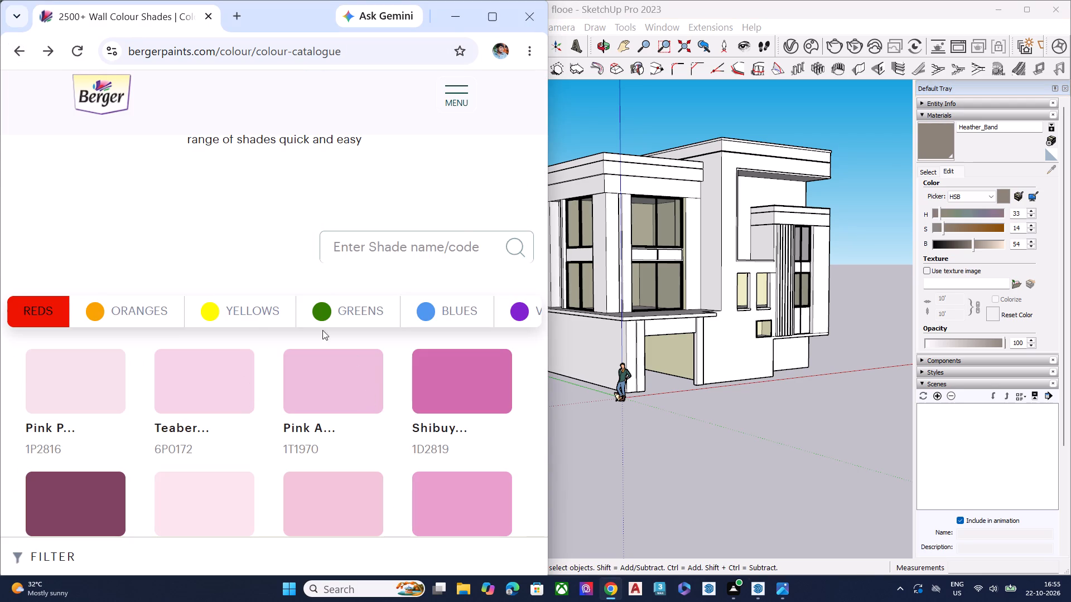
left_click(149, 318)
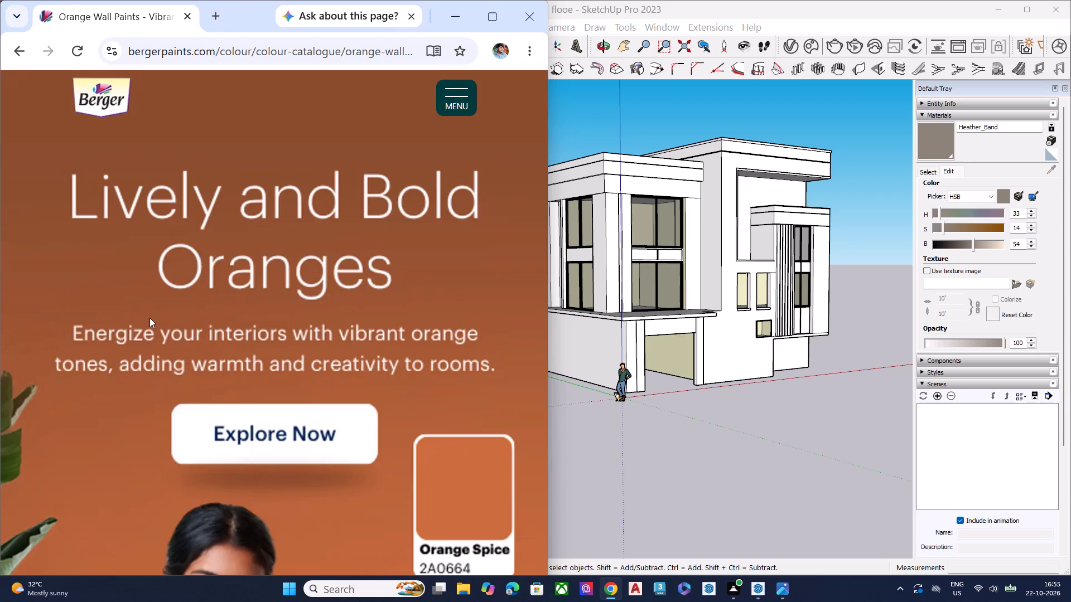
left_click(300, 428)
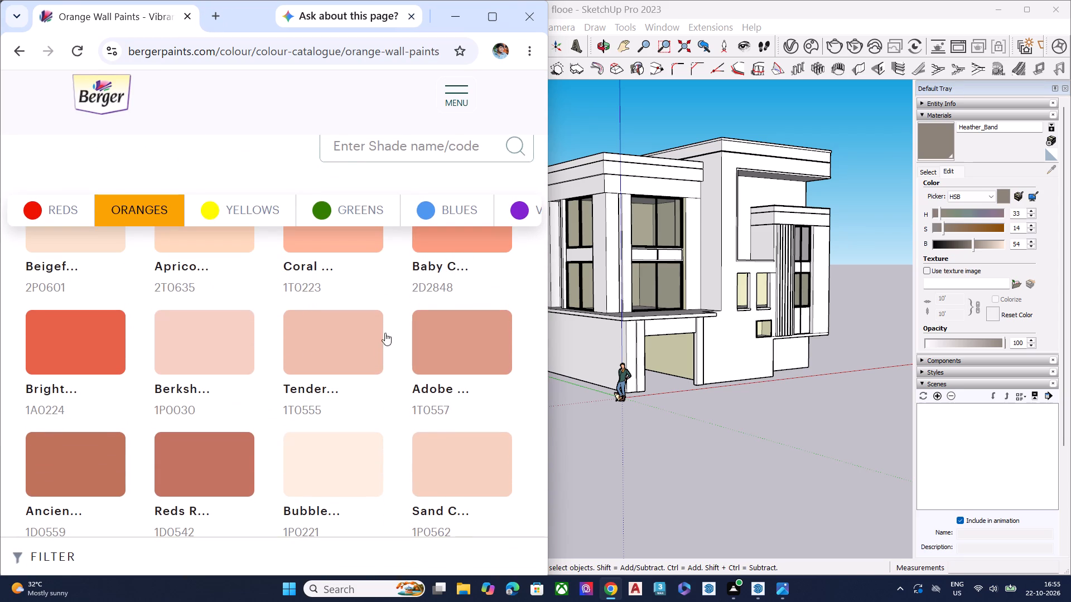
Open the Baby Carrot shade and compare its bedroom preview with Gold Beach and Mixed Grains.
left_click(457, 250)
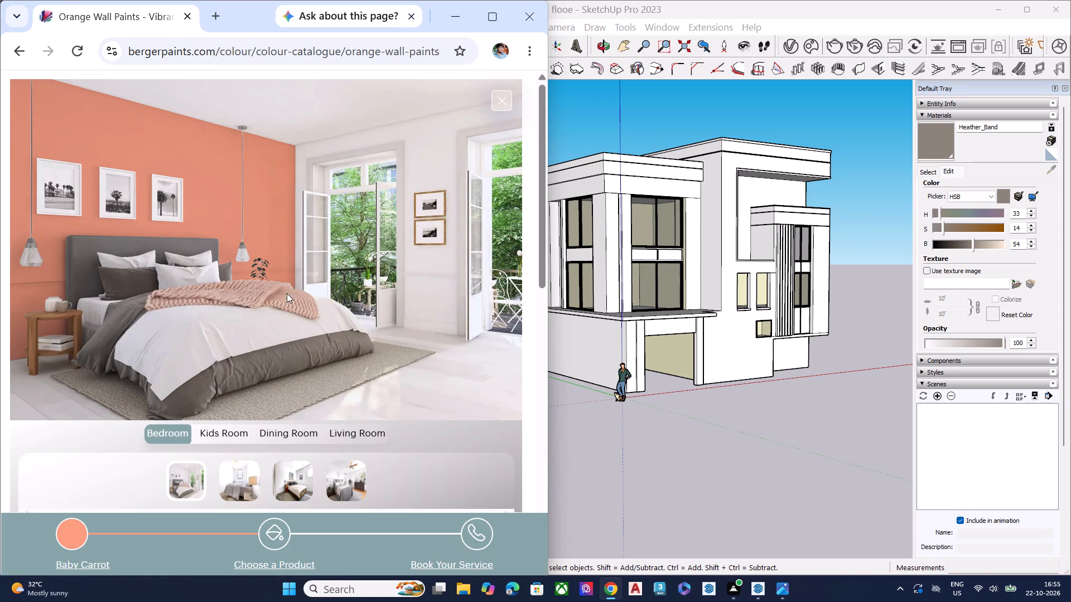
scroll(283, 312, "down", 4)
left_click(270, 358)
scroll(289, 331, "up", 3)
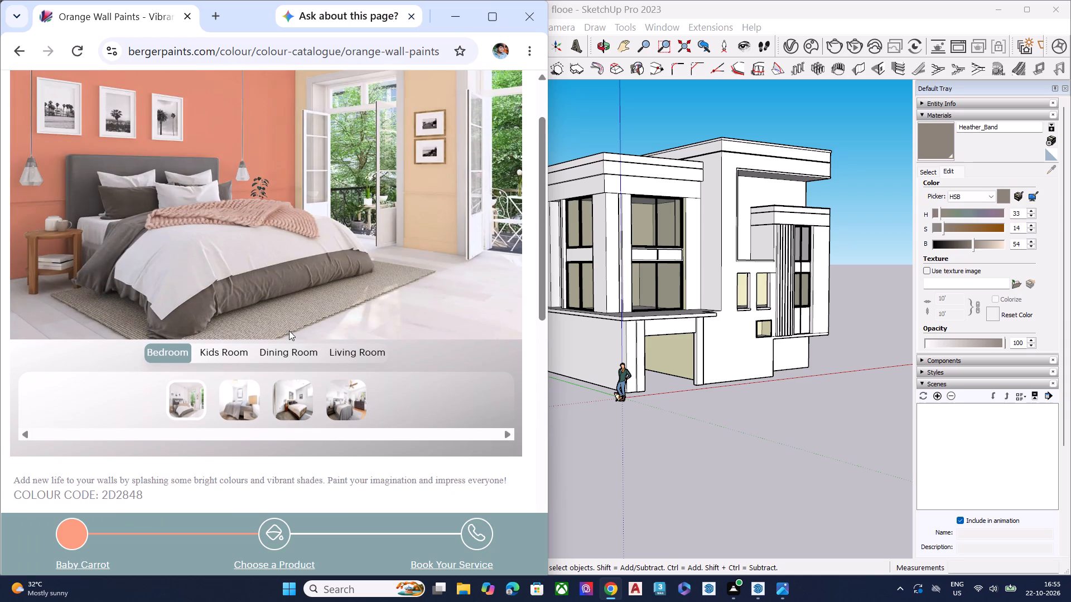
scroll(289, 331, "down", 2)
left_click(124, 436)
scroll(277, 372, "up", 5)
scroll(278, 371, "down", 4)
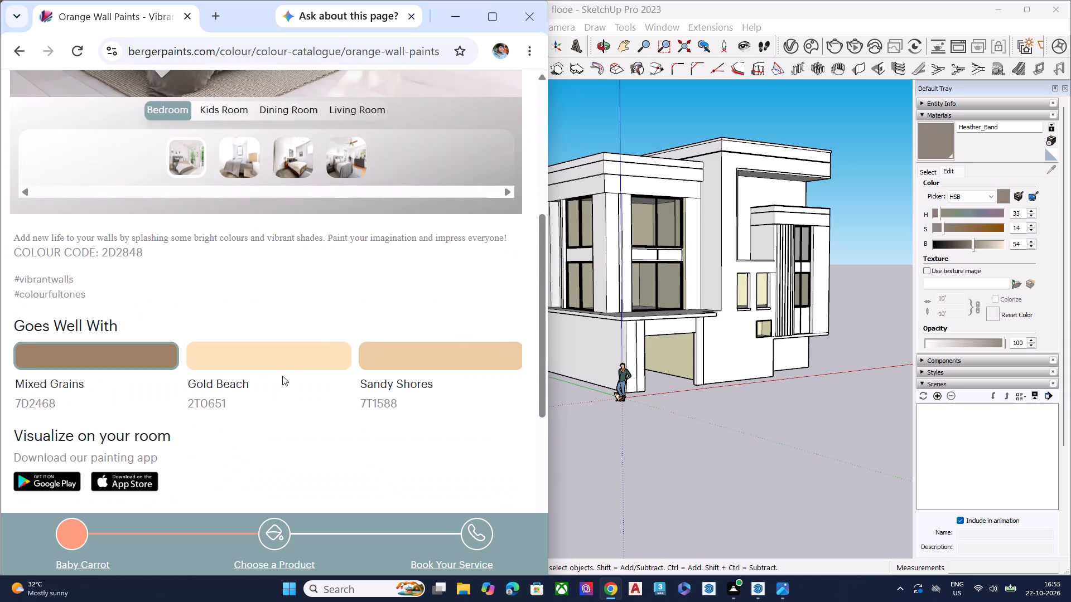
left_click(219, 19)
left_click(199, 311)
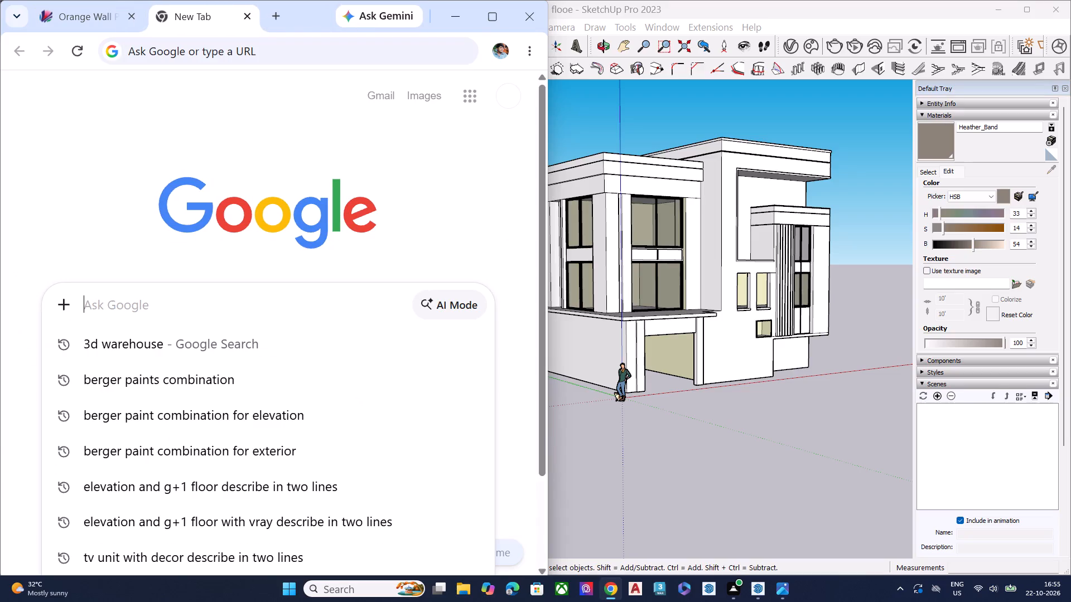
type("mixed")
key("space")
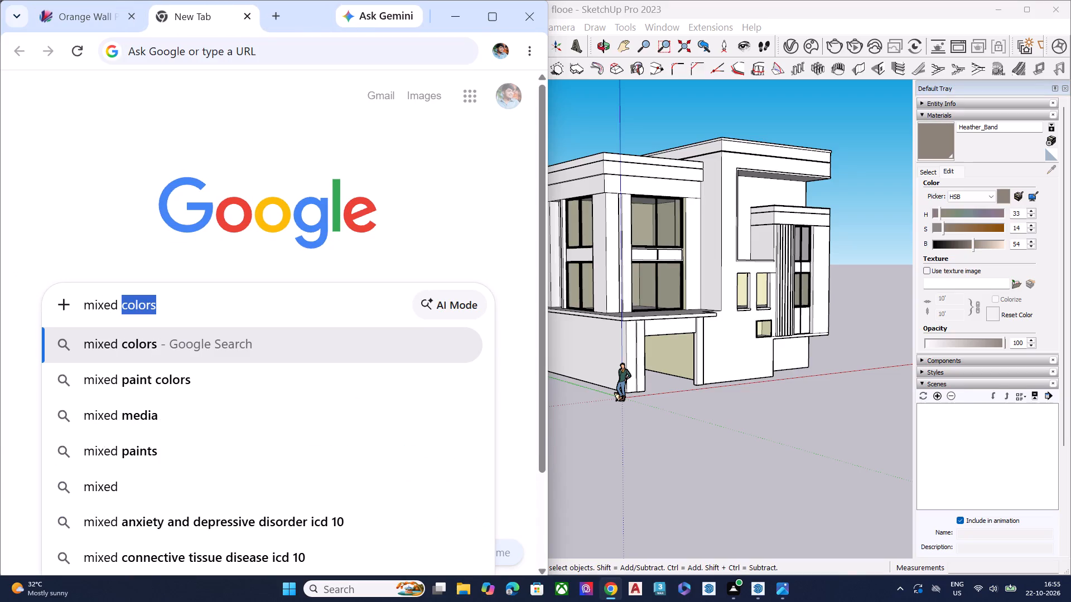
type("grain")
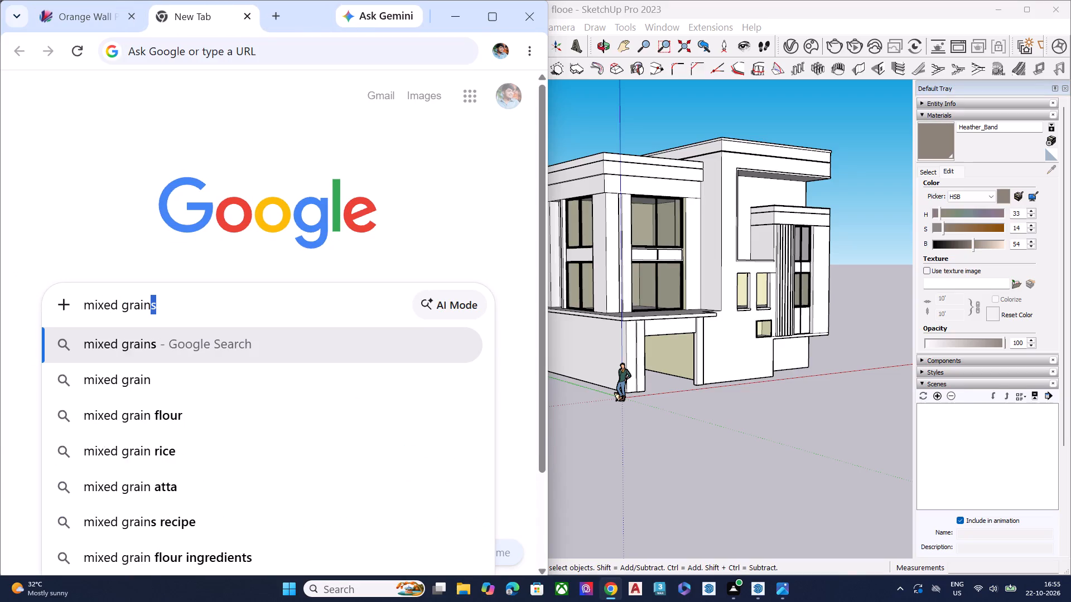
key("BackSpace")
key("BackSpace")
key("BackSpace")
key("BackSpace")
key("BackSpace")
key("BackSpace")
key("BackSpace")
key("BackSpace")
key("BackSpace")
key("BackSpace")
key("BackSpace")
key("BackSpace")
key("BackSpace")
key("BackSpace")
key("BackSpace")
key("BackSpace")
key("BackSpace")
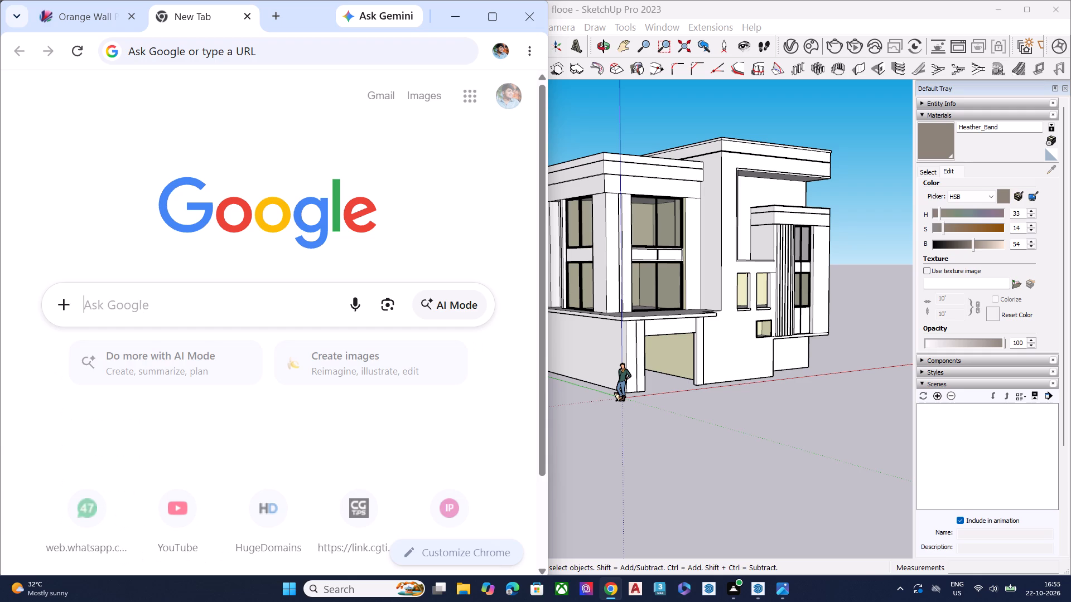
Return to the Berger colour catalogue and examine the pink and deep red shades in the Reds collection.
left_click(98, 11)
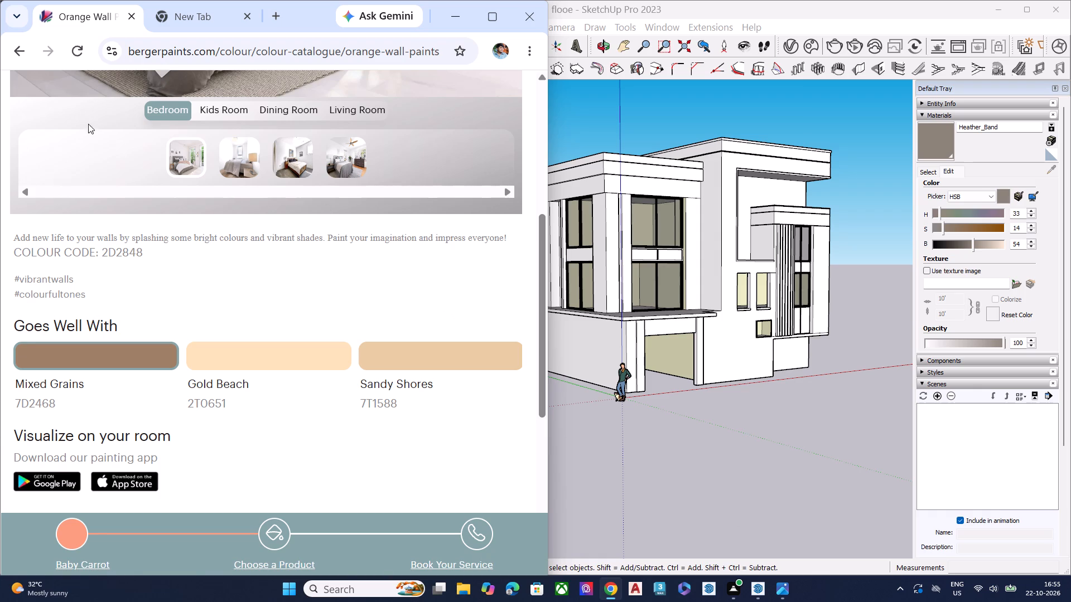
left_click(16, 49)
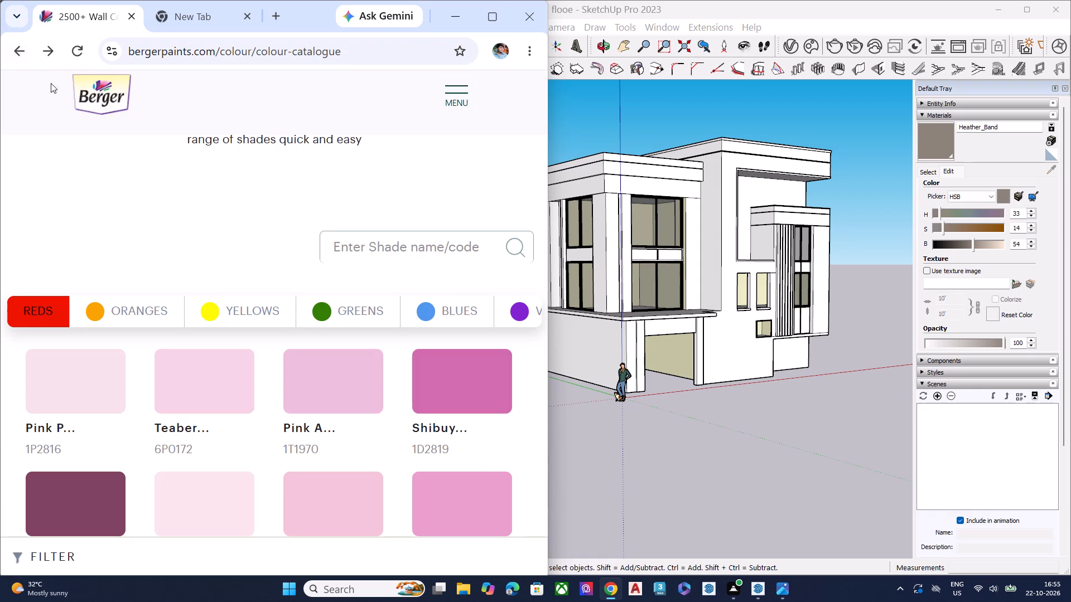
scroll(385, 450, "down", 2)
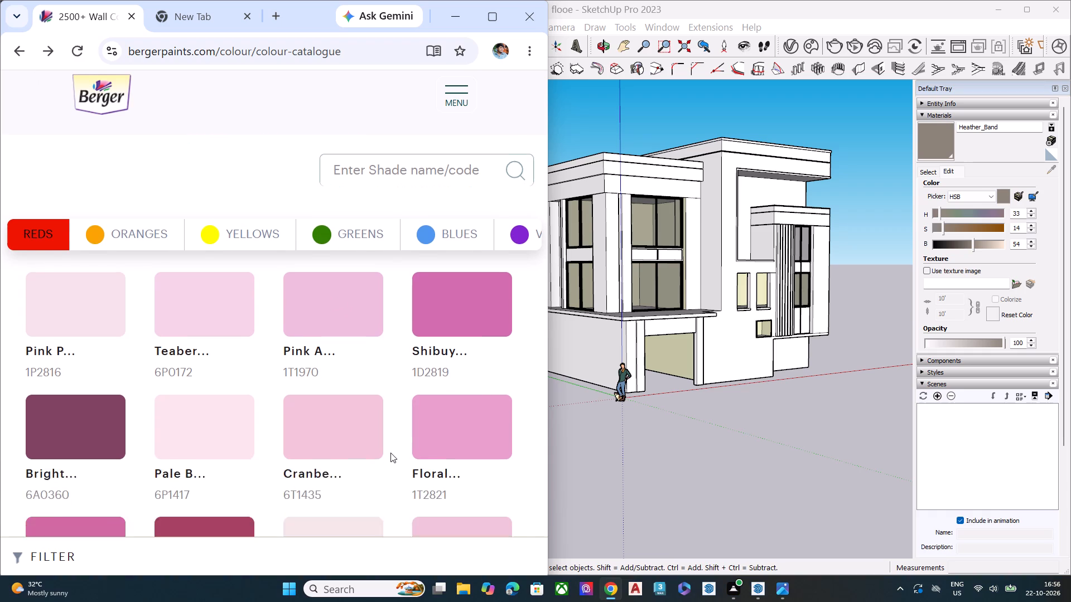
scroll(390, 453, "down", 7)
scroll(399, 450, "up", 2)
scroll(399, 450, "down", 3)
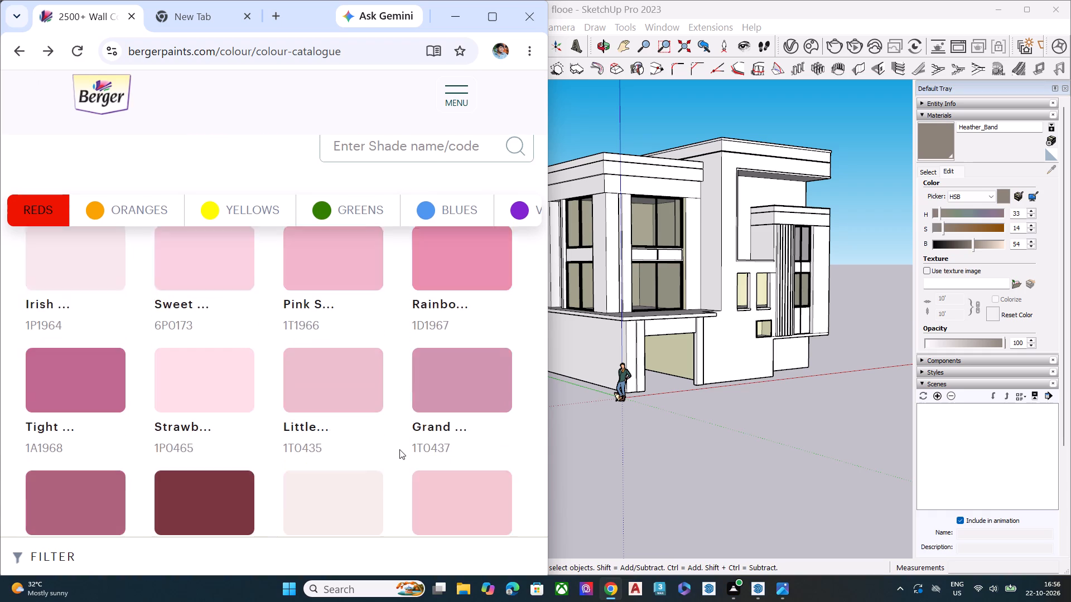
scroll(399, 449, "down", 3)
scroll(398, 450, "up", 2)
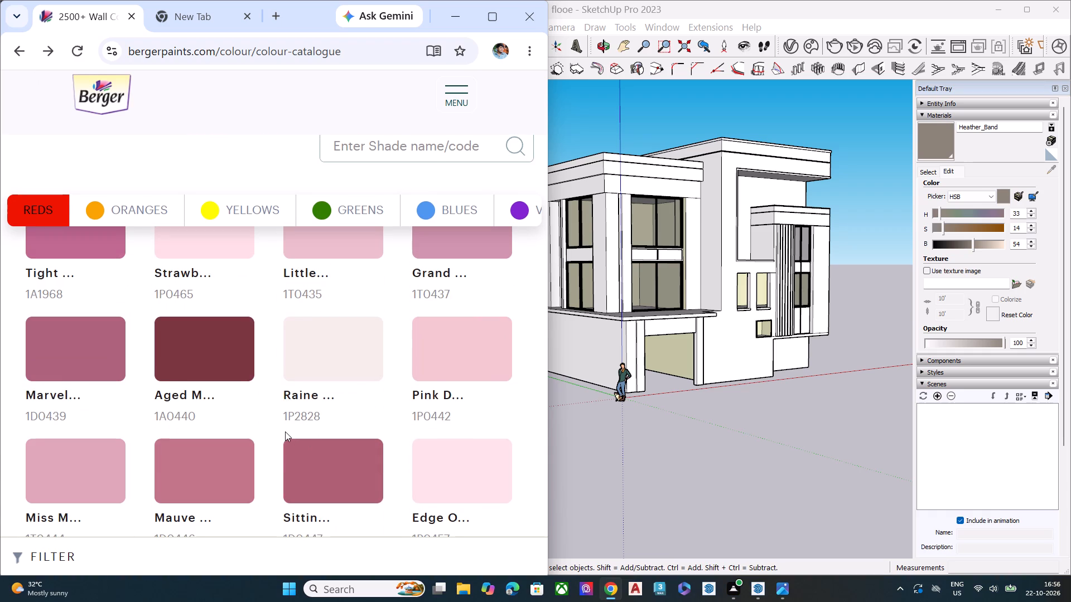
scroll(346, 420, "down", 7)
scroll(348, 433, "up", 2)
scroll(350, 435, "down", 2)
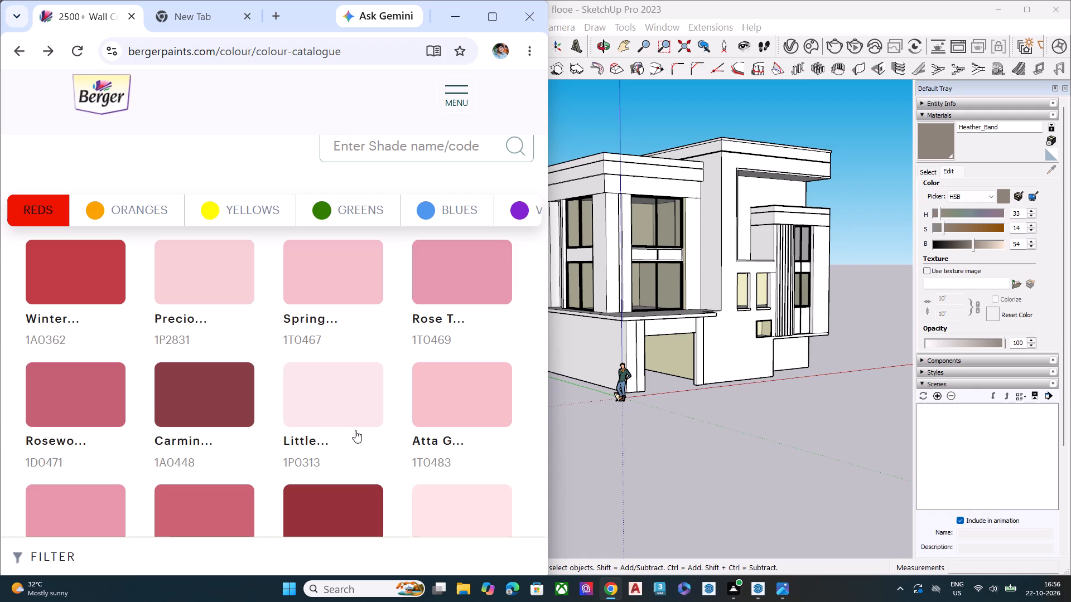
scroll(355, 430, "down", 3)
scroll(355, 430, "up", 2)
Open the Carmine Reds shade and review its bedroom preview, description and matching colours.
left_click(215, 325)
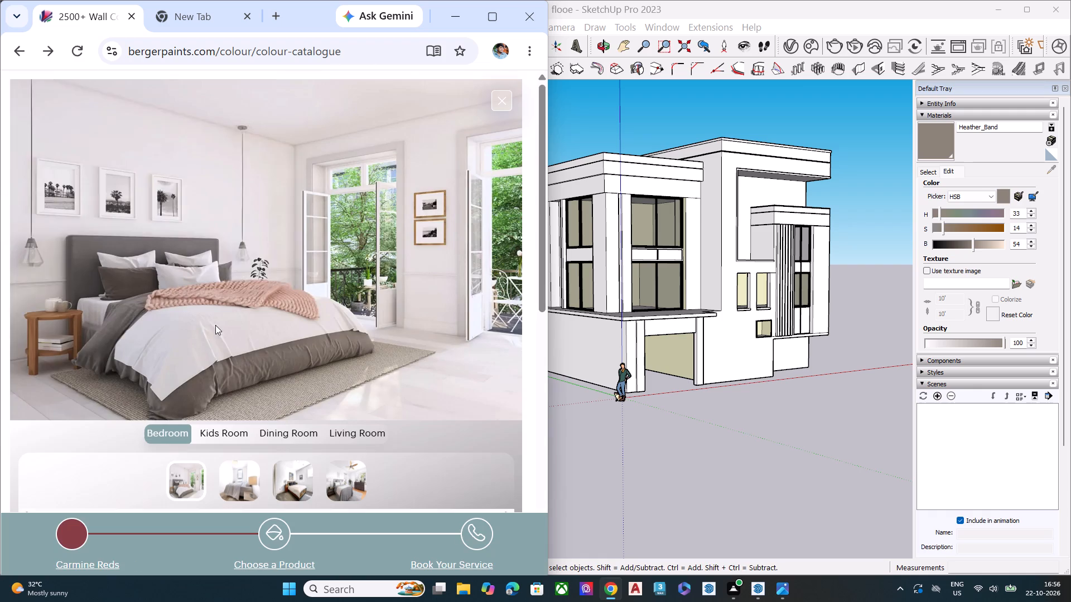
scroll(329, 366, "down", 5)
scroll(332, 368, "up", 2)
scroll(332, 368, "down", 1)
scroll(332, 368, "up", 1)
scroll(332, 368, "down", 2)
scroll(332, 368, "up", 3)
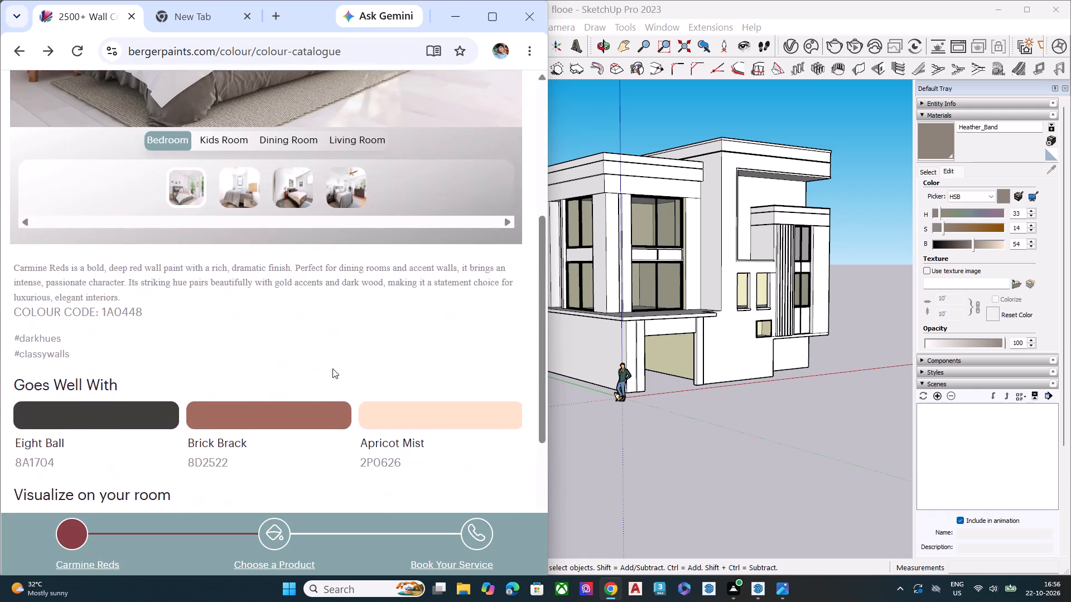
Leave the Berger colour catalogue and close its page.
left_click(12, 48)
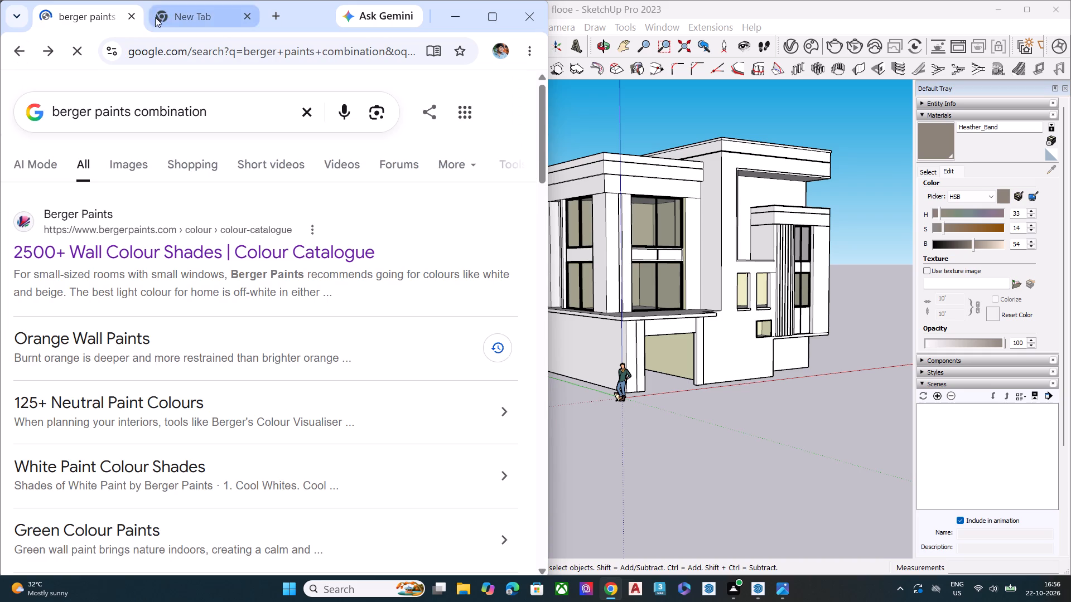
left_click(127, 16)
Search the web for the Asian Paints company and skim the results.
left_click(143, 320)
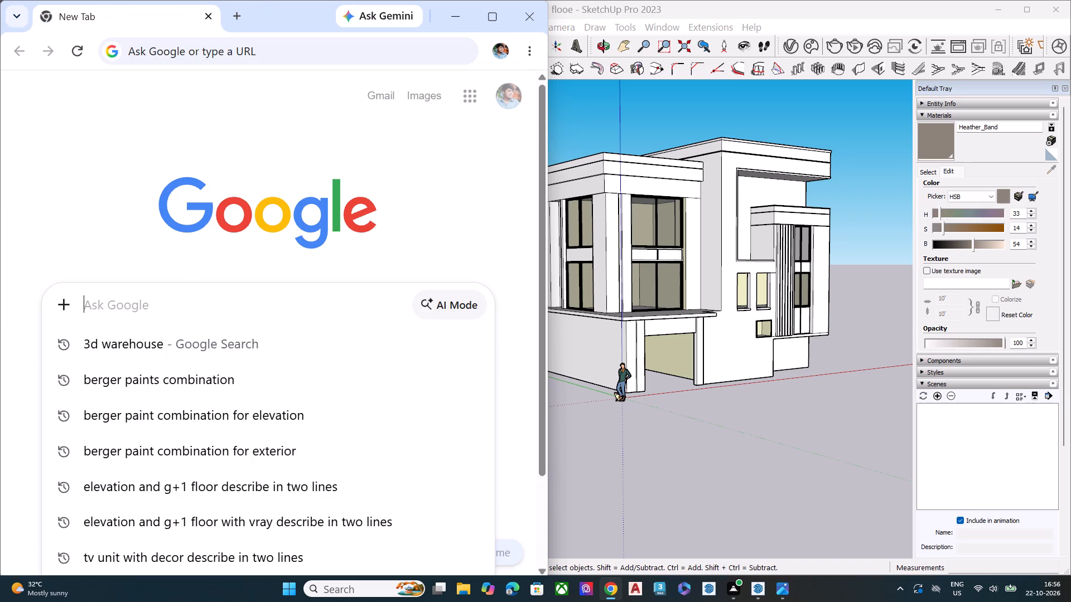
scroll(141, 436, "down", 4)
scroll(138, 417, "up", 3)
scroll(135, 405, "down", 1)
scroll(135, 402, "up", 2)
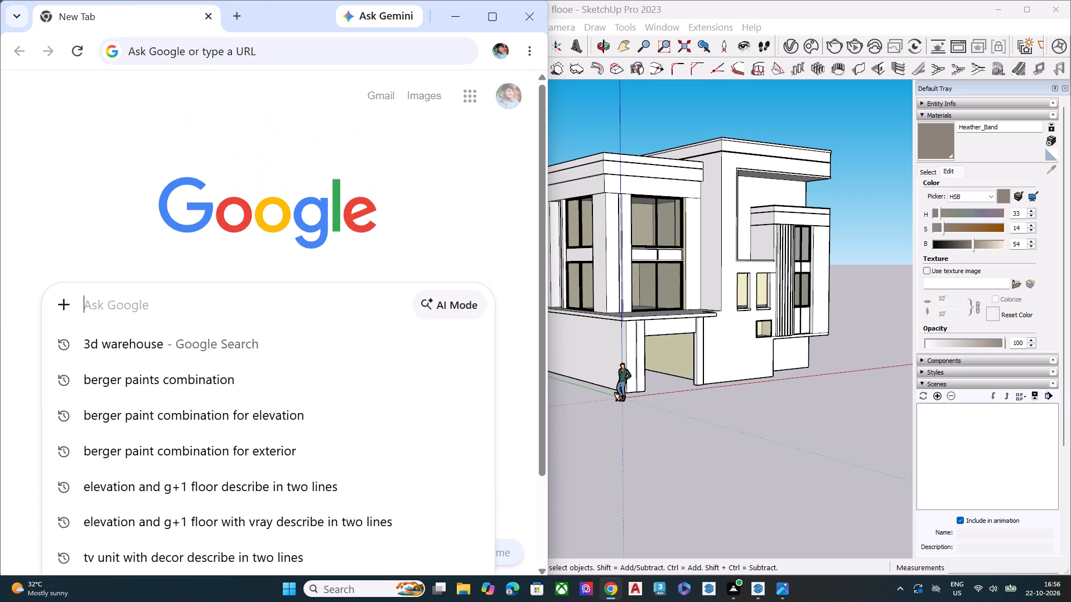
left_click(176, 301)
type("asian")
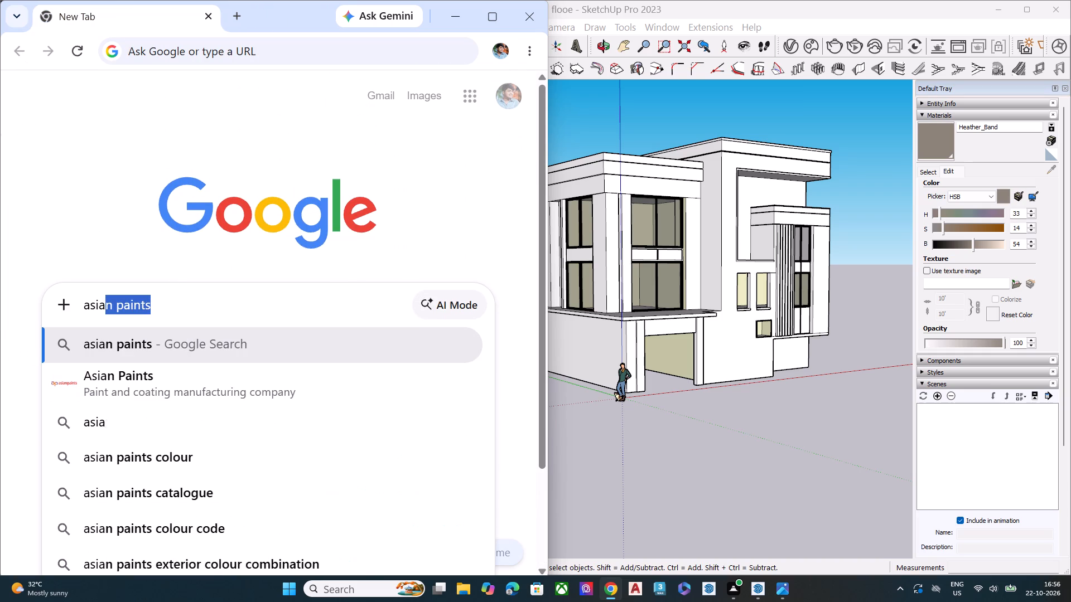
key("space")
left_click(159, 399)
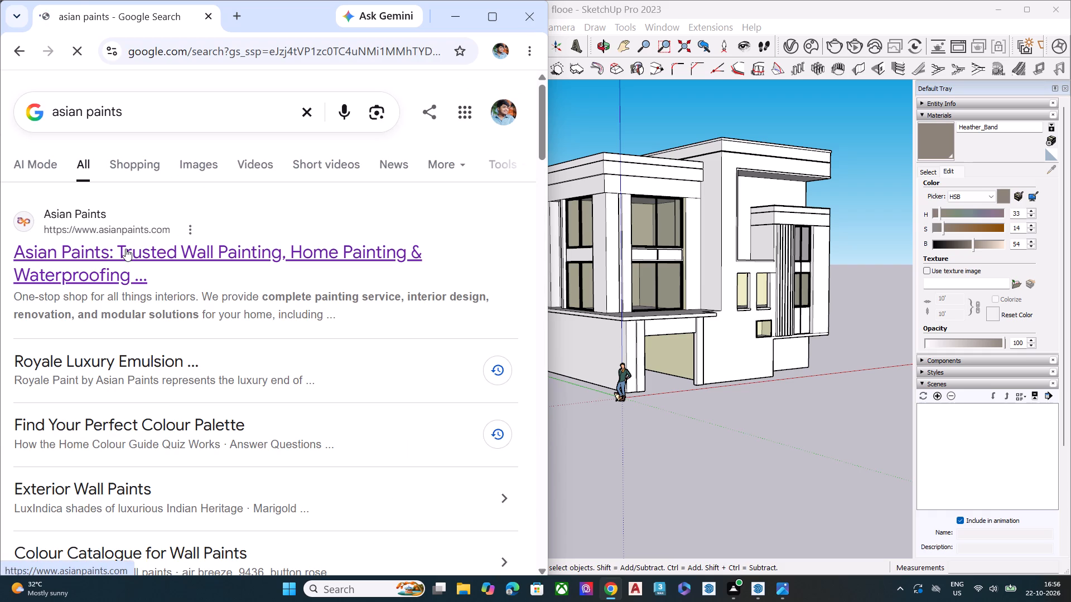
scroll(167, 344, "down", 2)
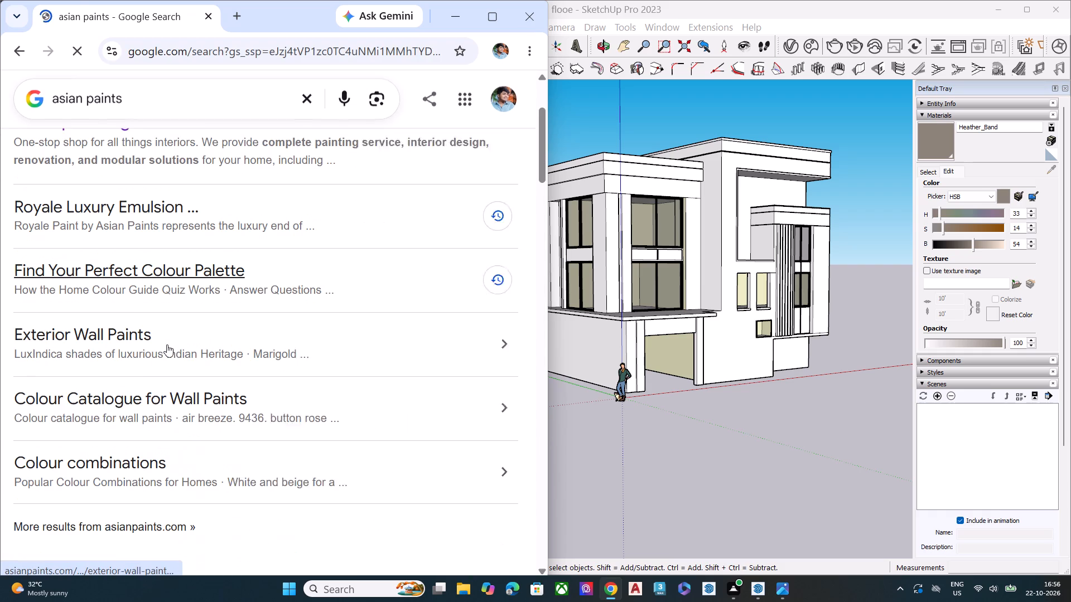
scroll(208, 183, "up", 7)
Refine the web search to "asian paints elevation colours".
left_click(199, 130)
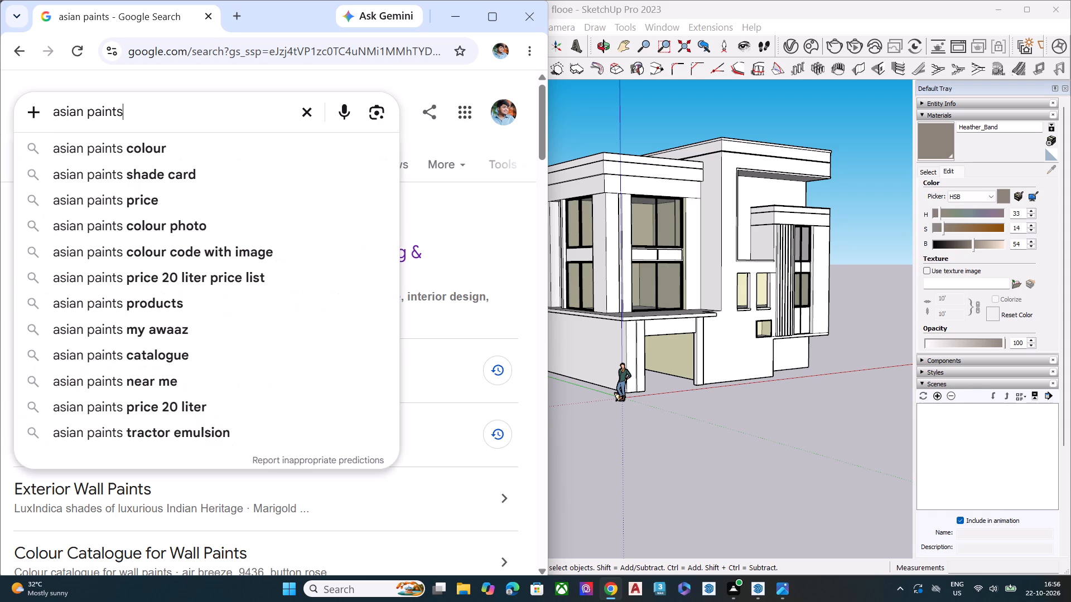
key("space")
type("ele")
type("vatio")
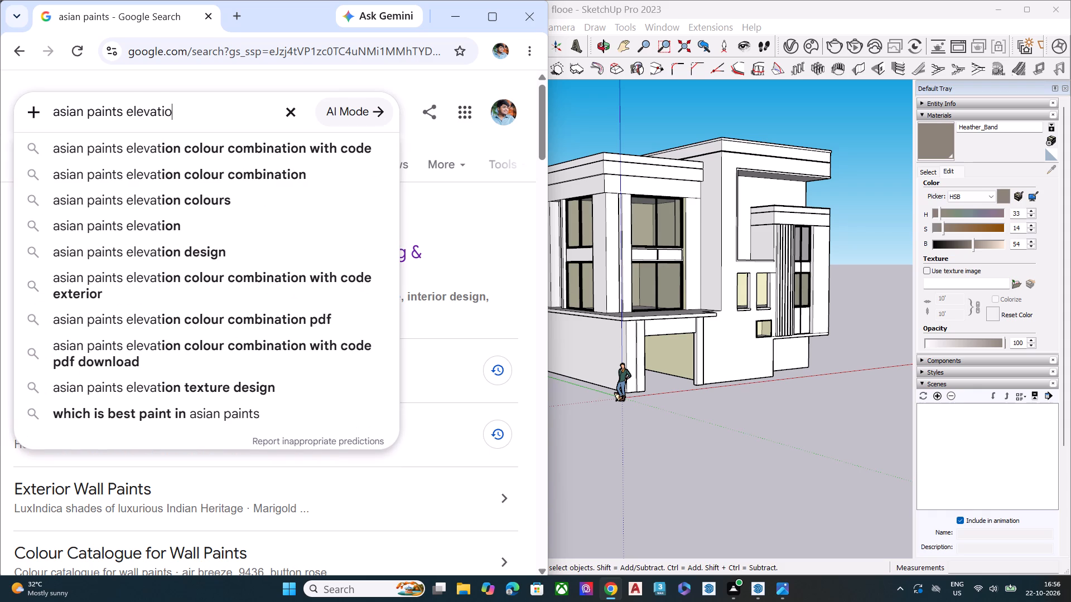
key("space")
key("BackSpace")
type("n colours")
key("Return")
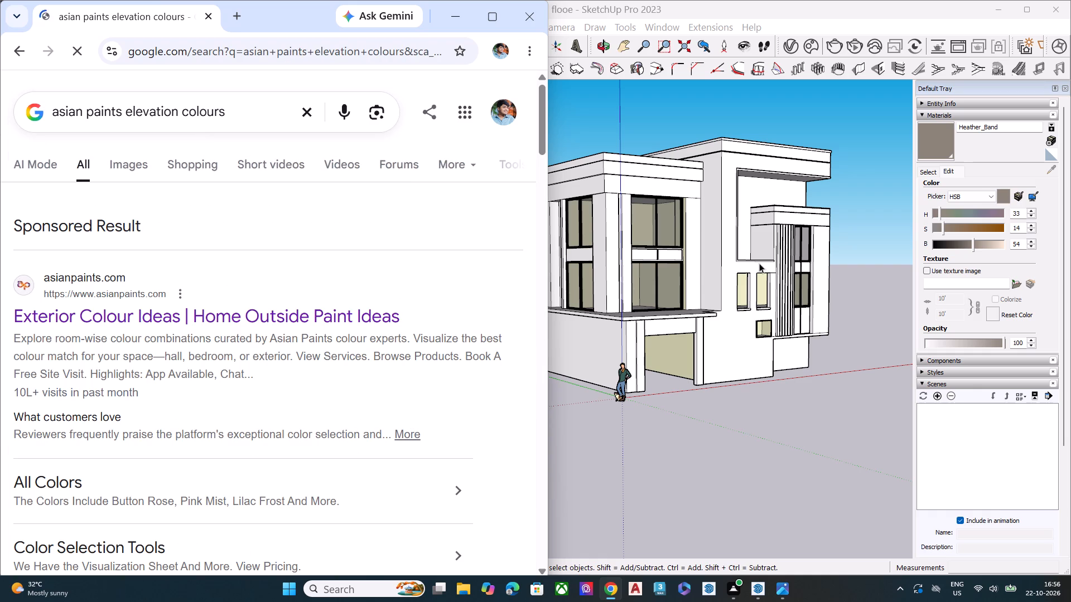
Switch to SketchUp and examine the house elevation's front facade and corner windows from a closer angle.
scroll(759, 266, "down", 6)
middle_click_drag(763, 319, 700, 319)
scroll(701, 316, "up", 3)
scroll(715, 287, "down", 1)
scroll(715, 287, "up", 6)
middle_click_drag(759, 291, 740, 300)
scroll(568, 308, "up", 2)
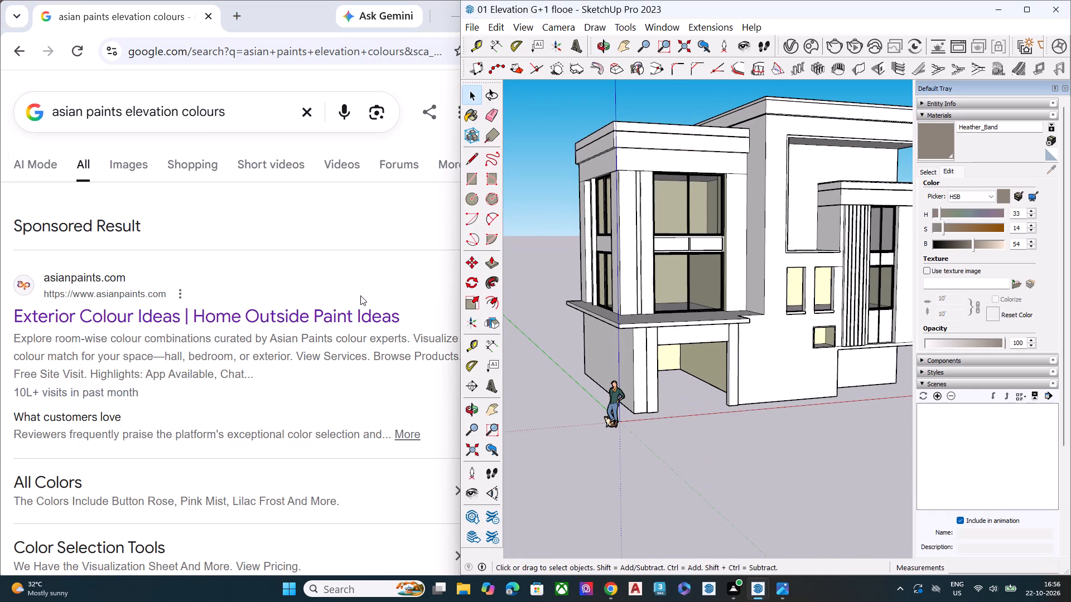
In Chrome, open the Asian Paints Exterior Colour Ideas result and go through the room categories to the exterior colour combinations.
left_click(340, 323)
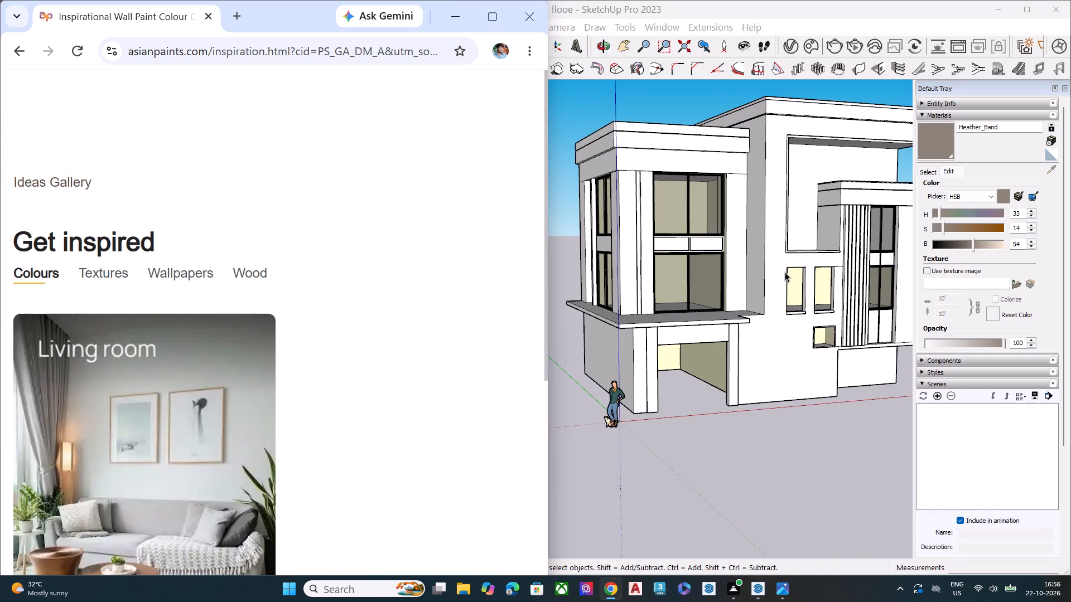
scroll(264, 367, "down", 5)
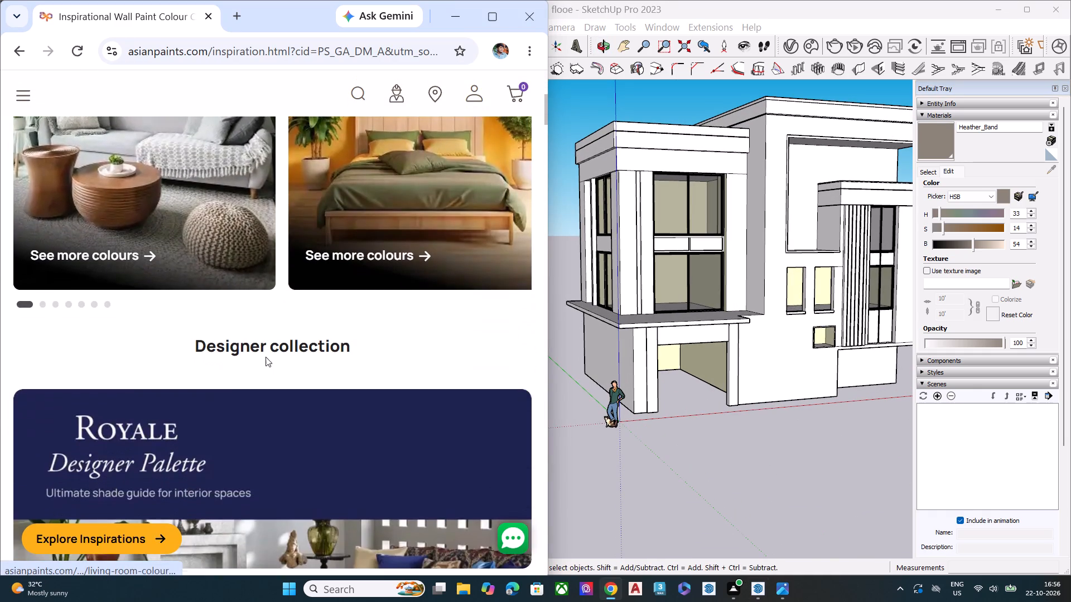
left_click_drag(394, 265, 74, 265)
scroll(338, 263, "up", 2)
scroll(335, 265, "down", 1)
scroll(333, 266, "up", 2)
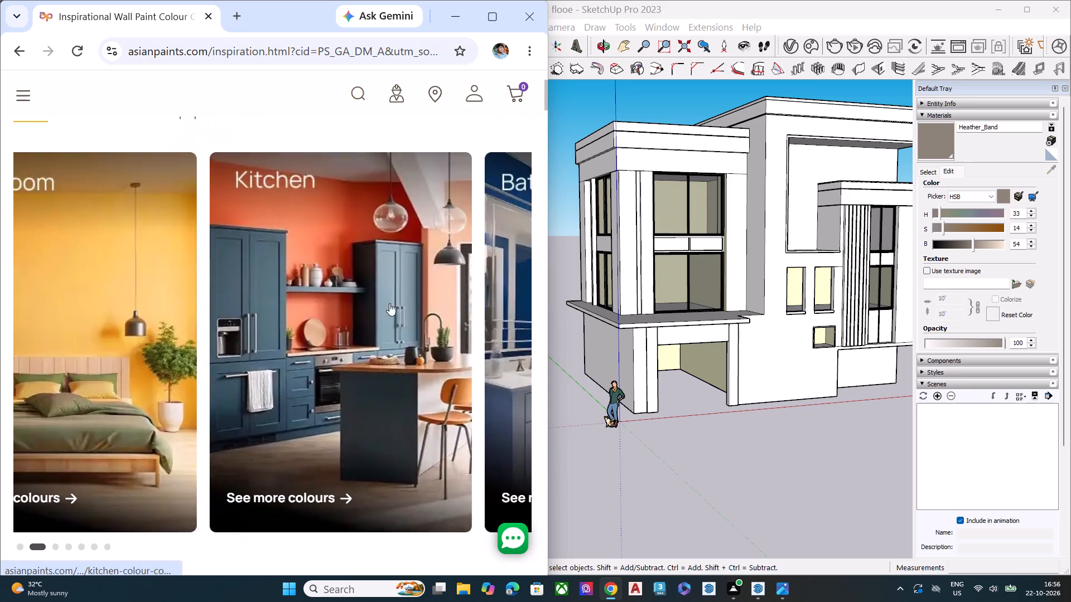
left_click_drag(411, 309, 103, 280)
left_click_drag(424, 319, 82, 294)
left_click_drag(426, 305, 53, 293)
left_click(385, 304)
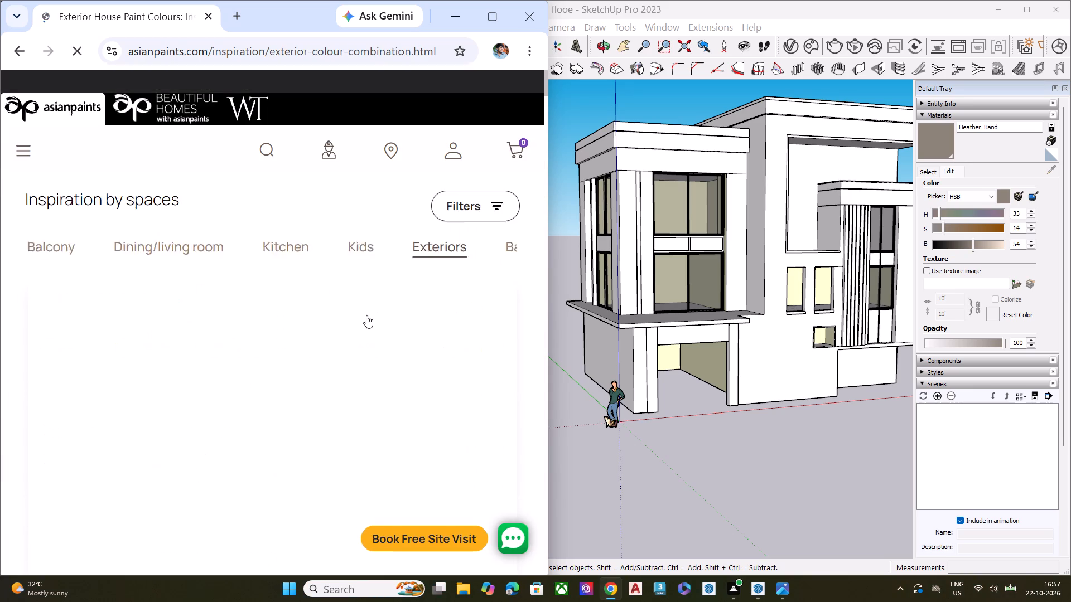
Examine the Asian Paints exterior inspirations, comparing beige, grey and brown home colour schemes for the elevation.
scroll(367, 315, "down", 4)
left_click(361, 235)
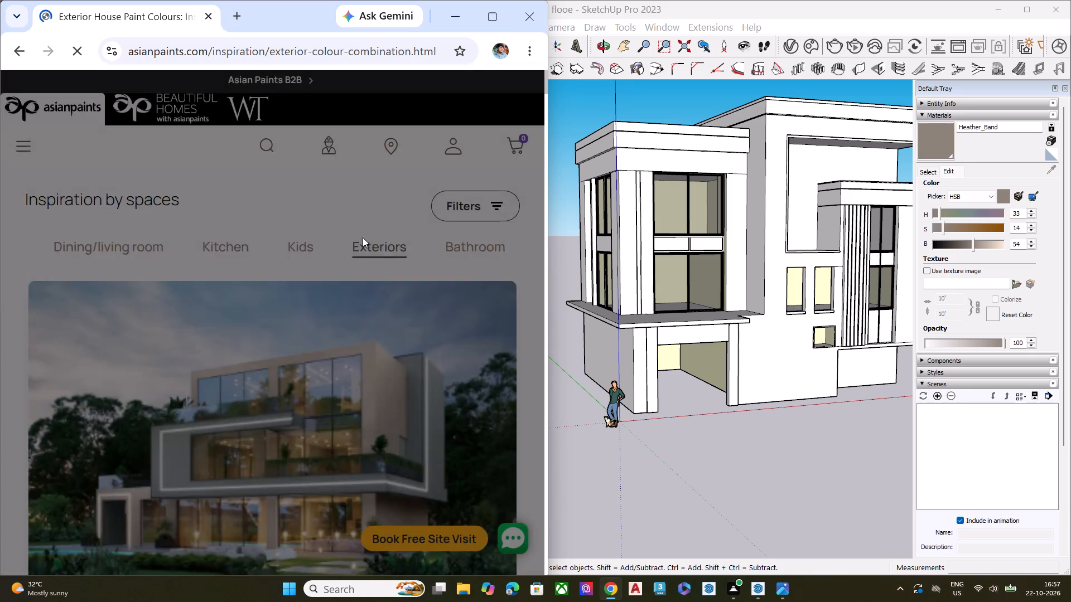
scroll(295, 297, "down", 4)
scroll(295, 307, "up", 2)
scroll(295, 307, "down", 1)
scroll(295, 307, "up", 1)
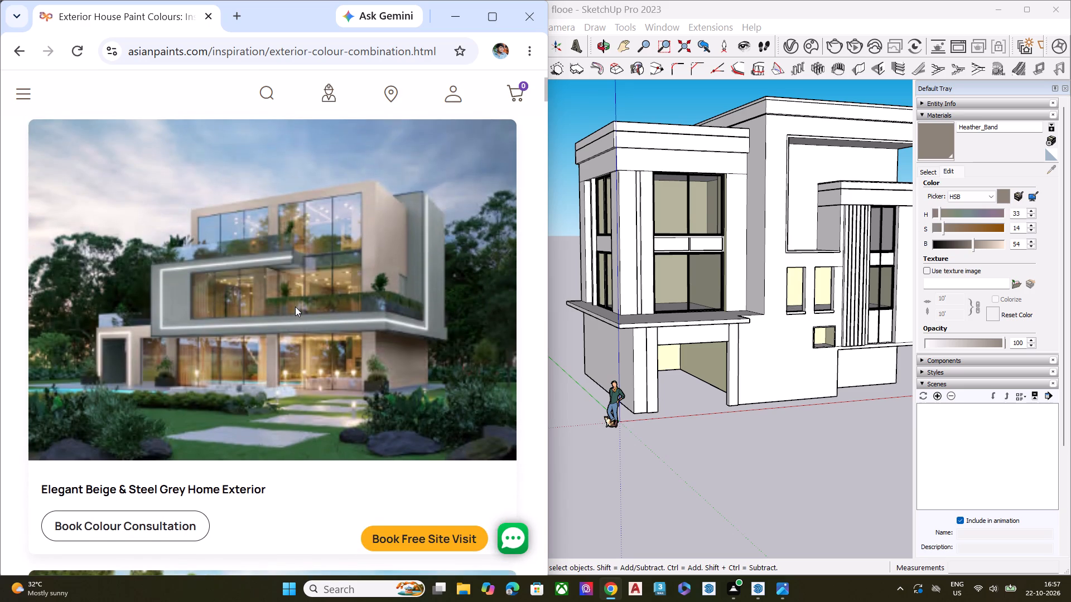
scroll(295, 307, "down", 7)
scroll(296, 307, "up", 3)
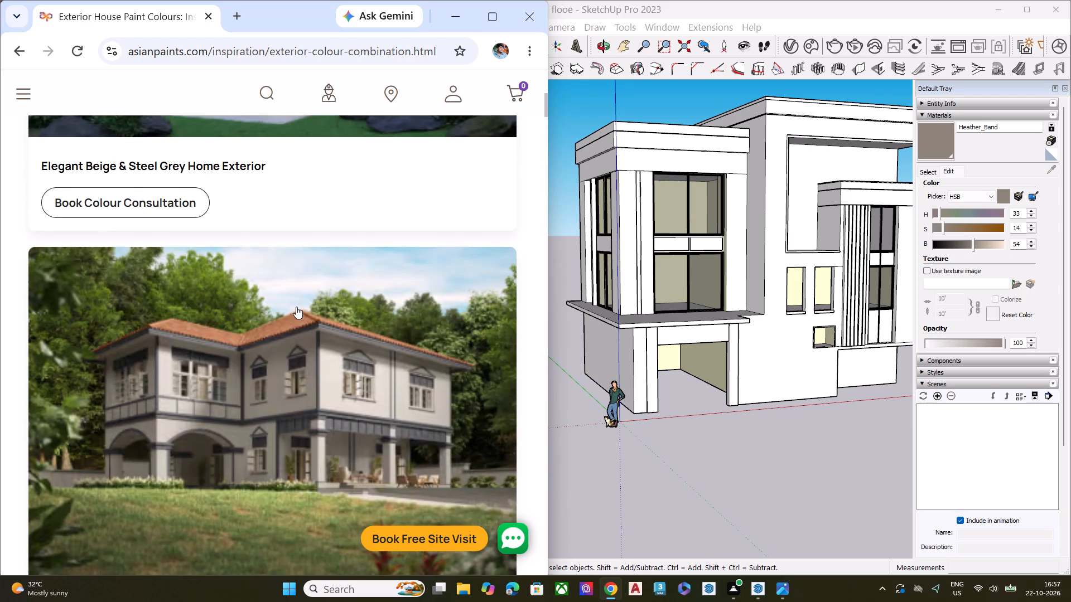
scroll(296, 307, "down", 4)
scroll(448, 316, "down", 3)
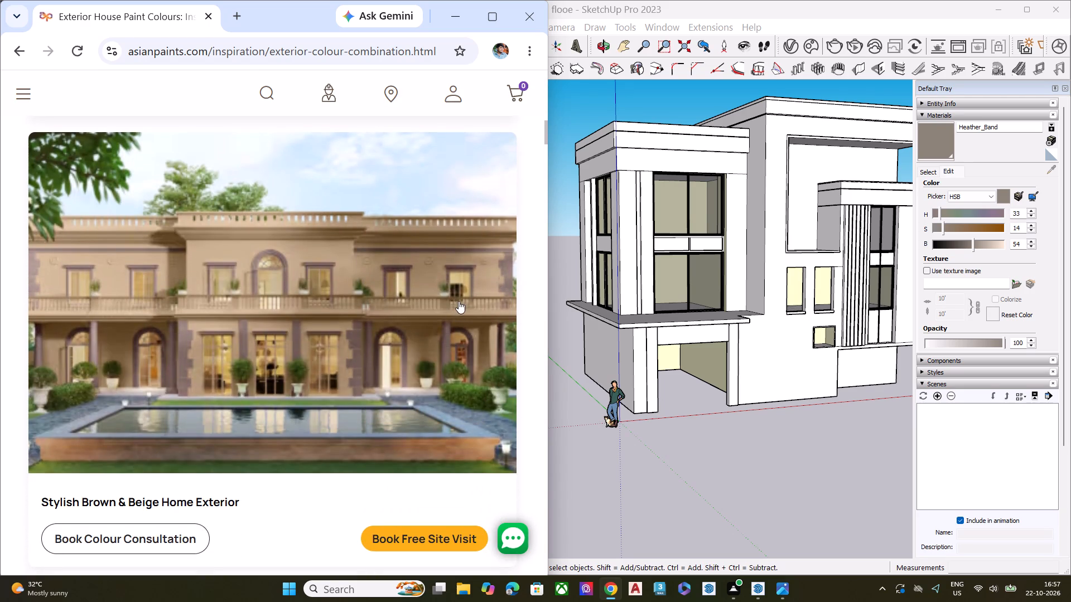
scroll(459, 300, "down", 11)
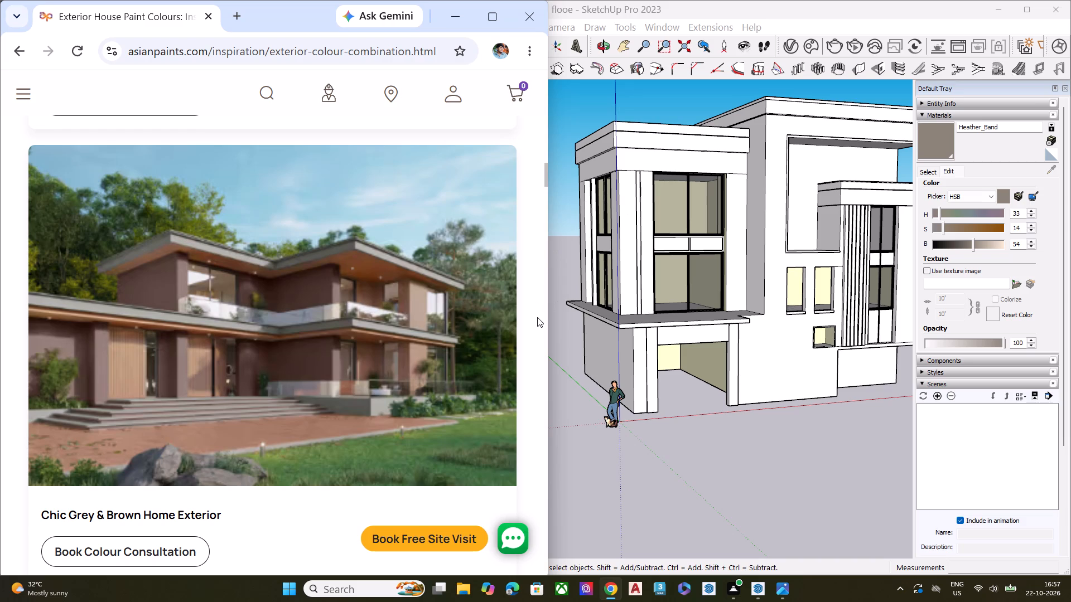
scroll(325, 317, "down", 3)
scroll(325, 317, "up", 1)
scroll(325, 317, "down", 5)
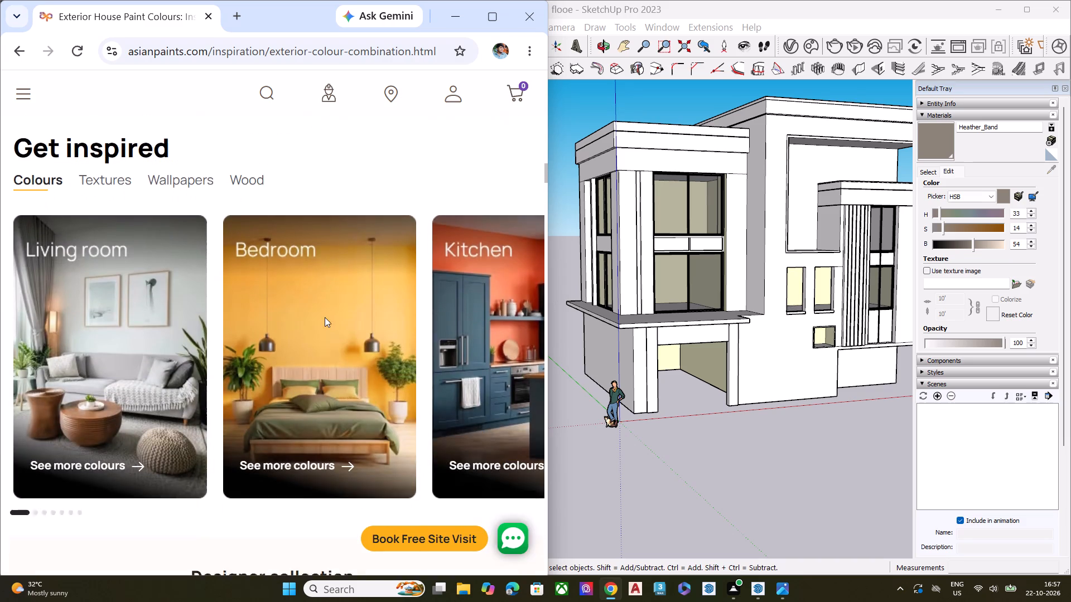
scroll(249, 173, "down", 1)
scroll(249, 173, "up", 2)
Load more Asian Paints exterior ideas and compare the beige, brown and grey home schemes, including Simple Grey & Olive Green.
left_click(287, 150)
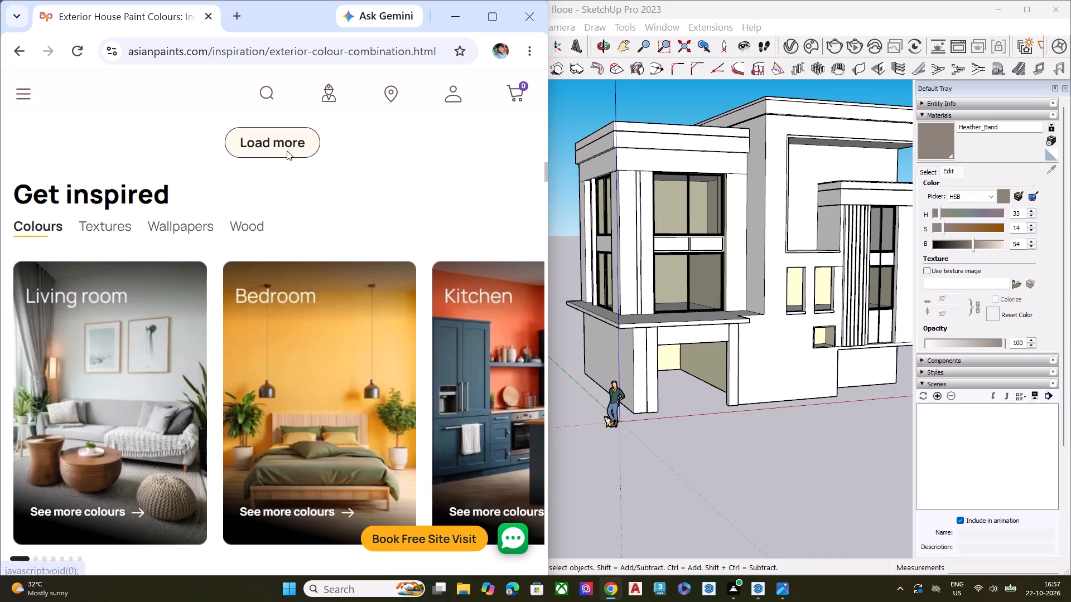
scroll(305, 192, "down", 1)
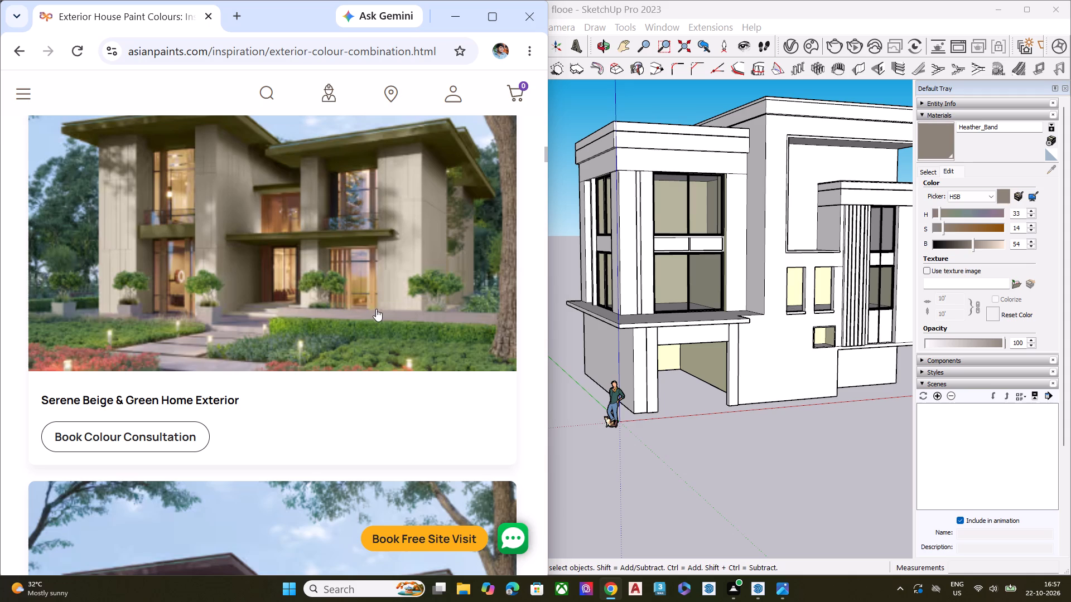
scroll(493, 477, "down", 3)
scroll(399, 457, "down", 5)
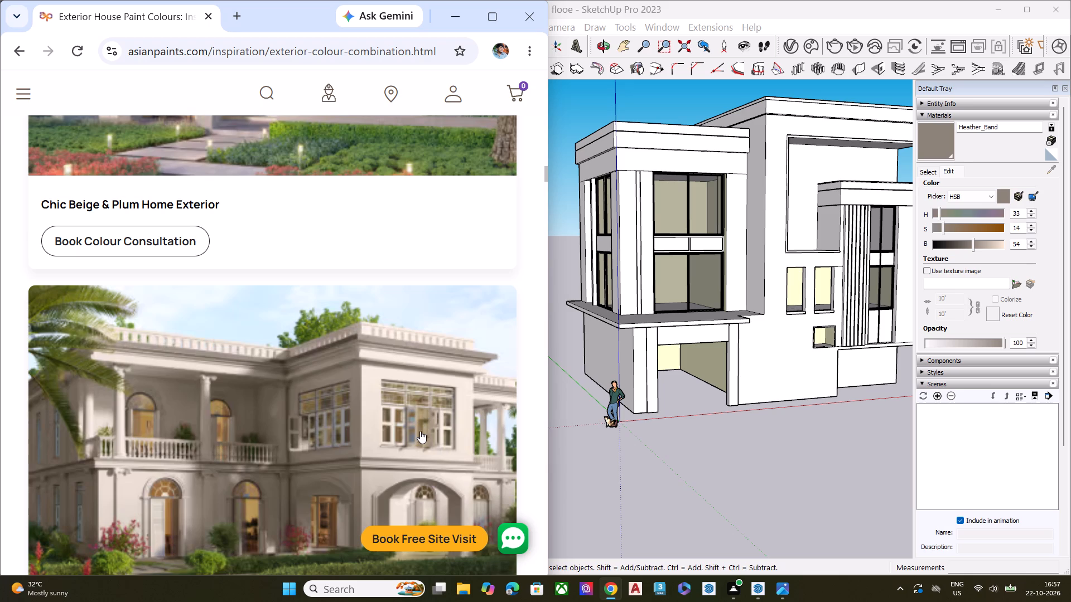
scroll(345, 423, "down", 12)
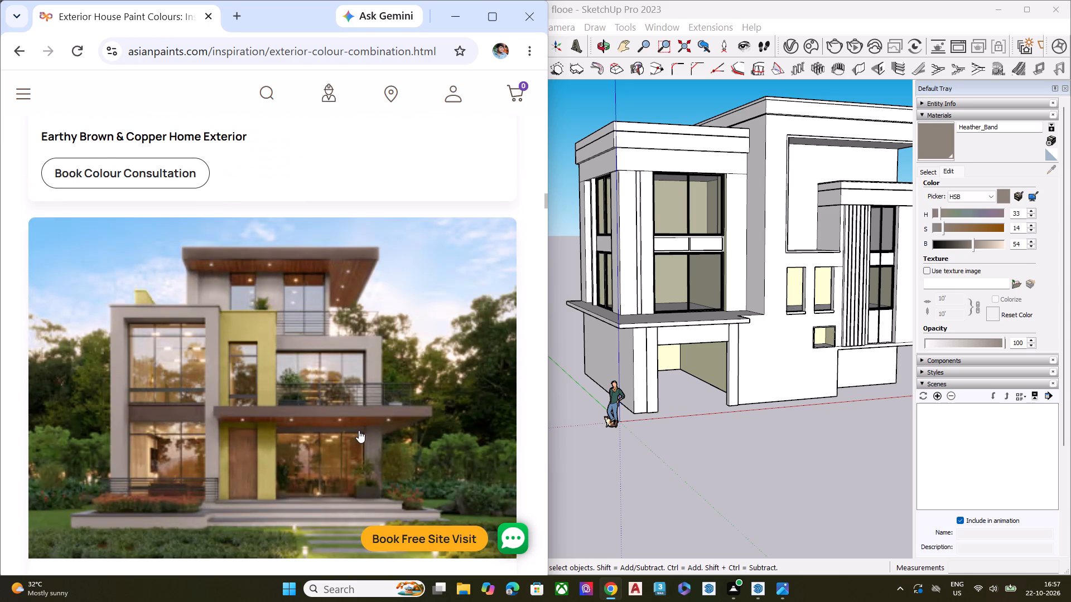
scroll(359, 430, "down", 3)
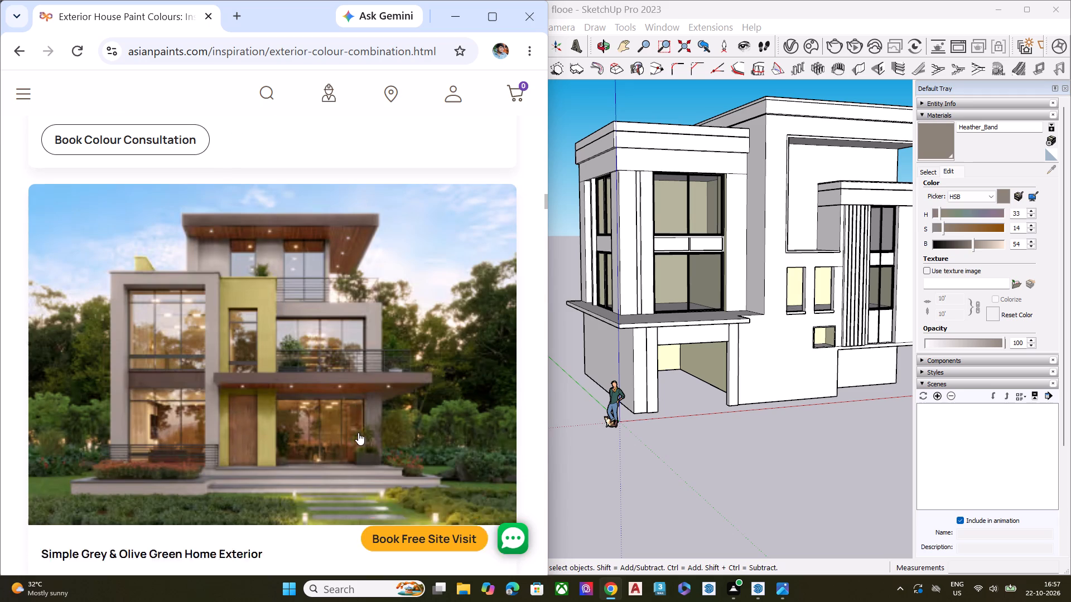
scroll(358, 433, "down", 3)
scroll(355, 438, "up", 1)
scroll(355, 438, "down", 1)
scroll(355, 438, "up", 1)
scroll(355, 438, "down", 1)
scroll(355, 438, "up", 4)
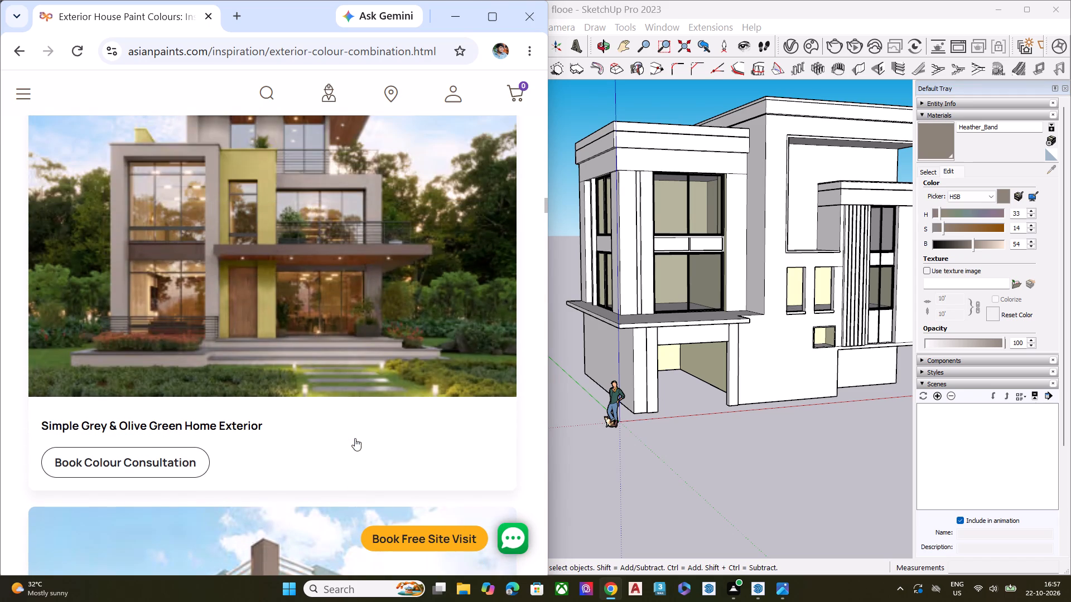
scroll(355, 438, "up", 4)
scroll(355, 438, "down", 4)
scroll(355, 438, "up", 1)
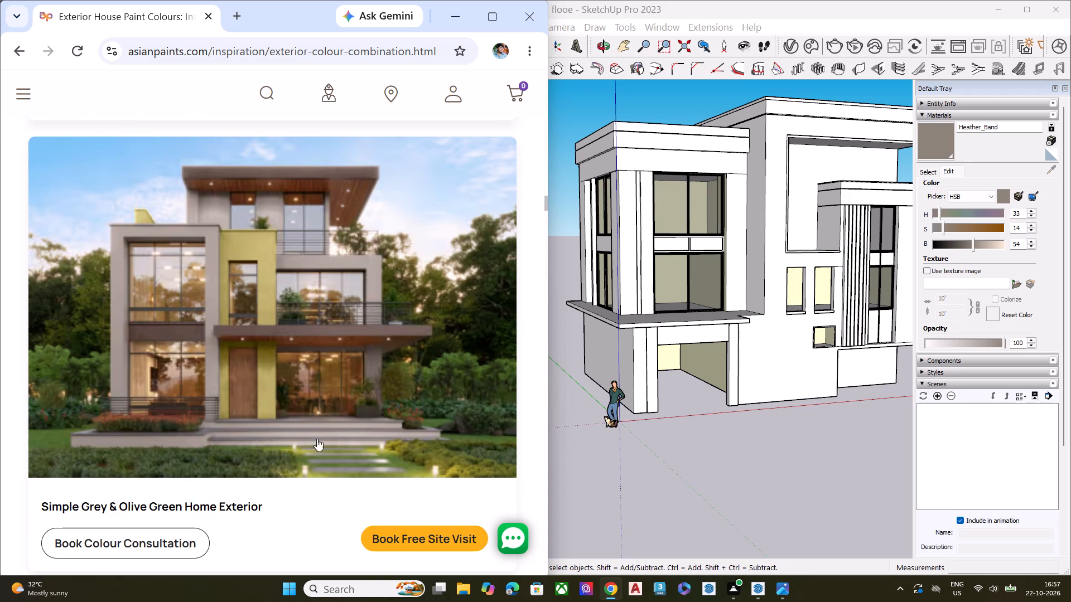
Open the Simple Grey & Olive Green Home Exterior idea and examine its description, shades used and the Italian Olive shade page.
left_click(344, 423)
scroll(238, 370, "down", 7)
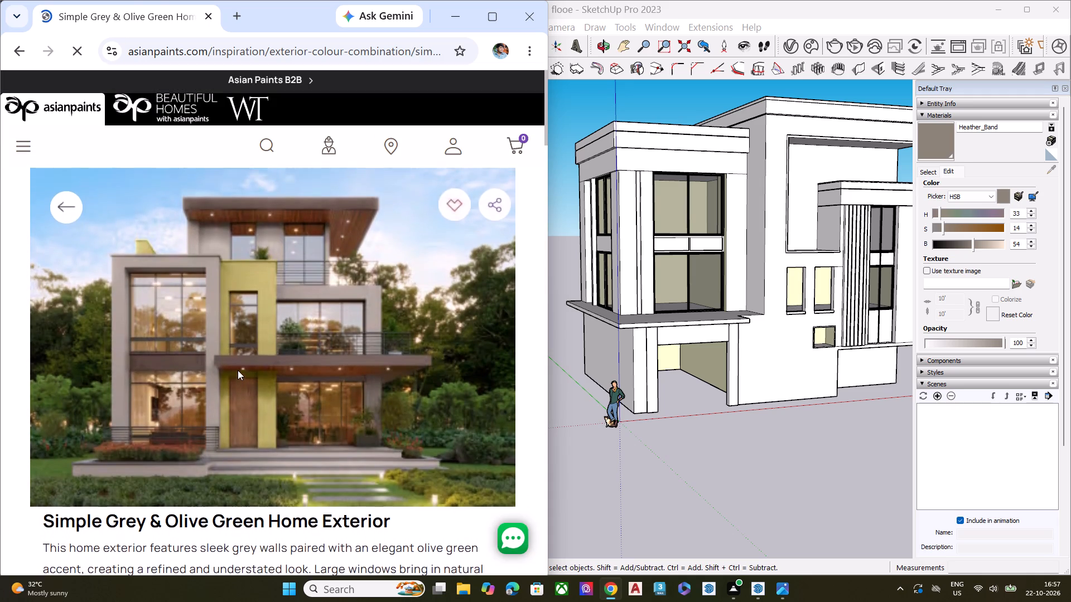
scroll(238, 370, "up", 3)
scroll(238, 370, "down", 6)
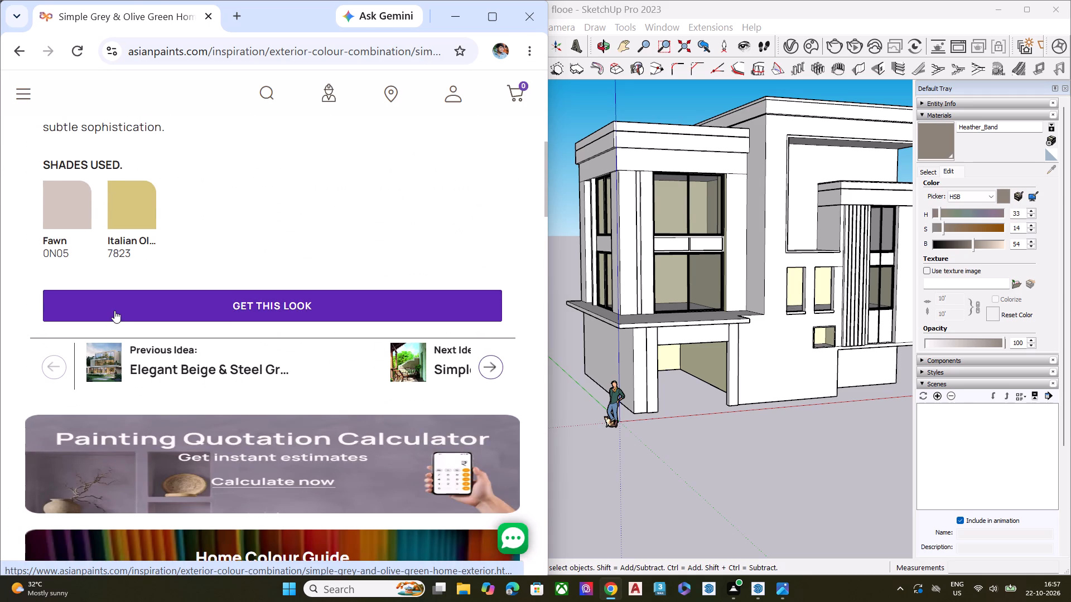
scroll(114, 310, "down", 1)
scroll(114, 310, "up", 7)
scroll(114, 310, "down", 3)
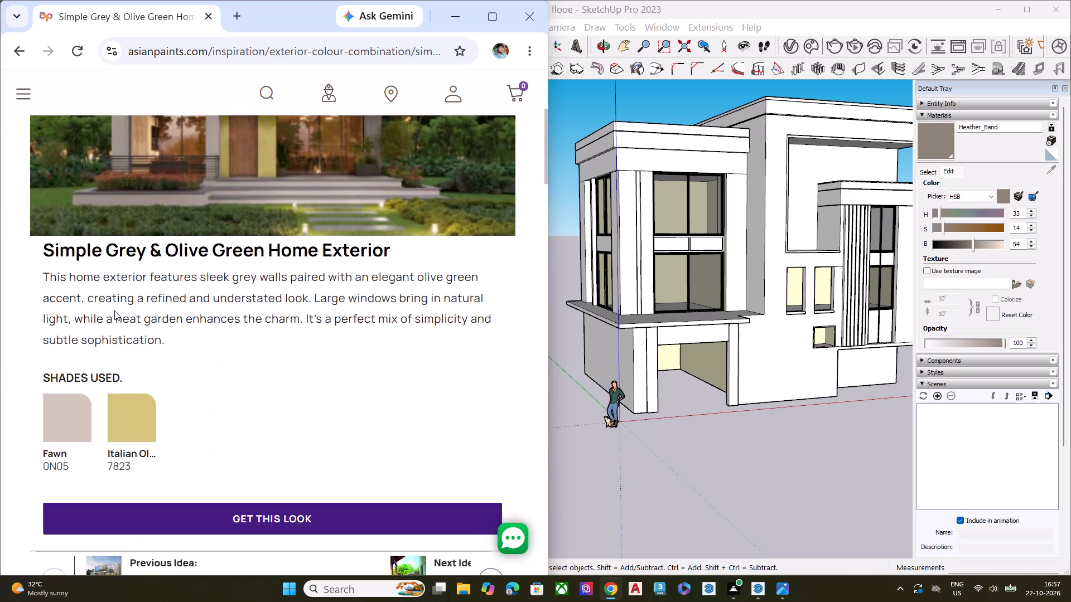
scroll(114, 310, "down", 2)
scroll(114, 310, "up", 5)
scroll(114, 310, "down", 3)
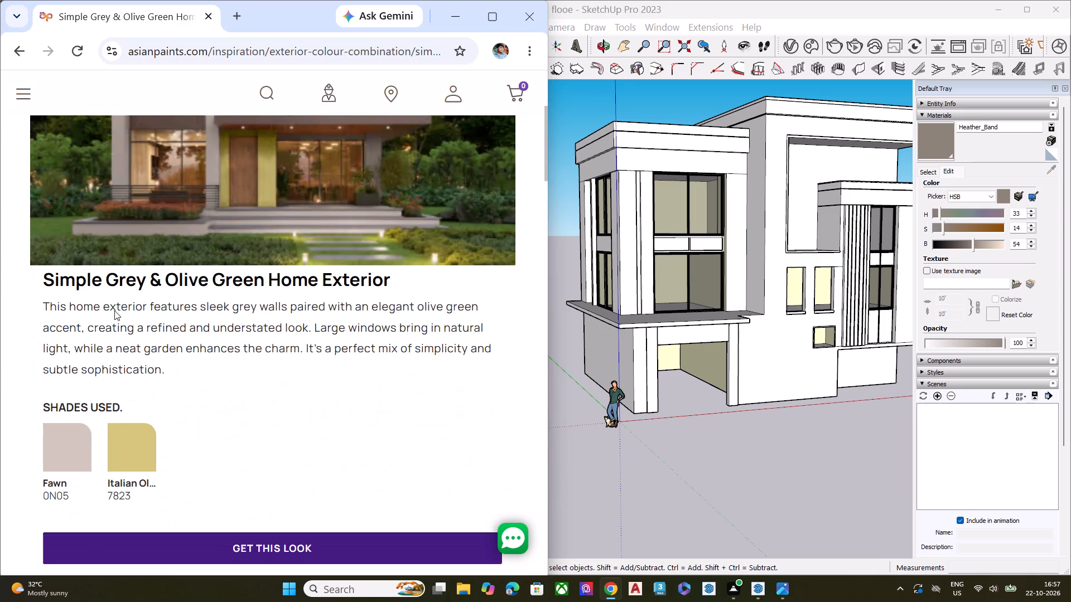
scroll(114, 310, "down", 1)
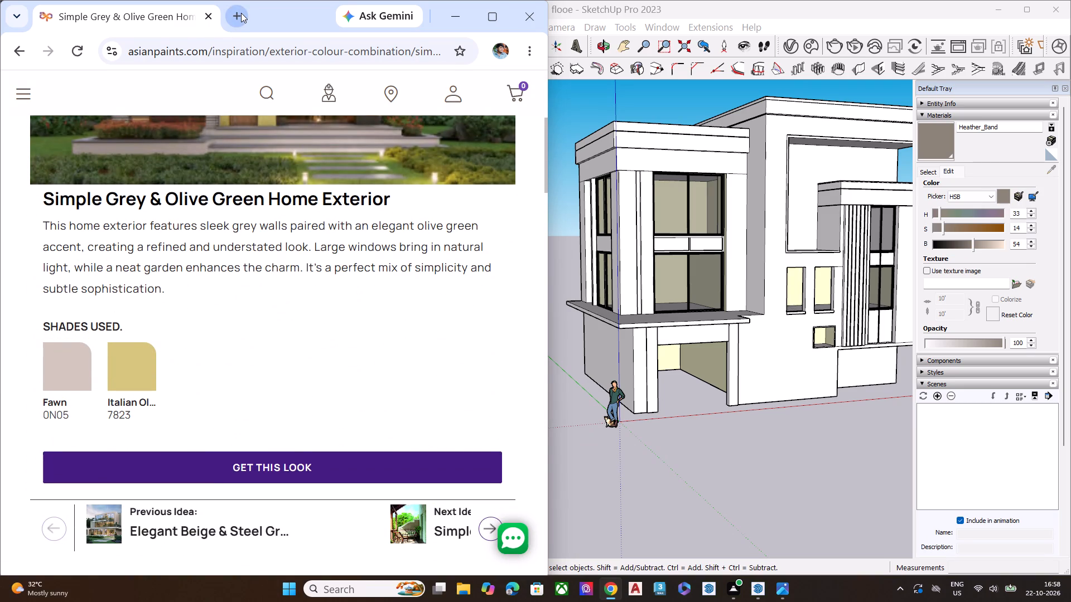
left_click(143, 361)
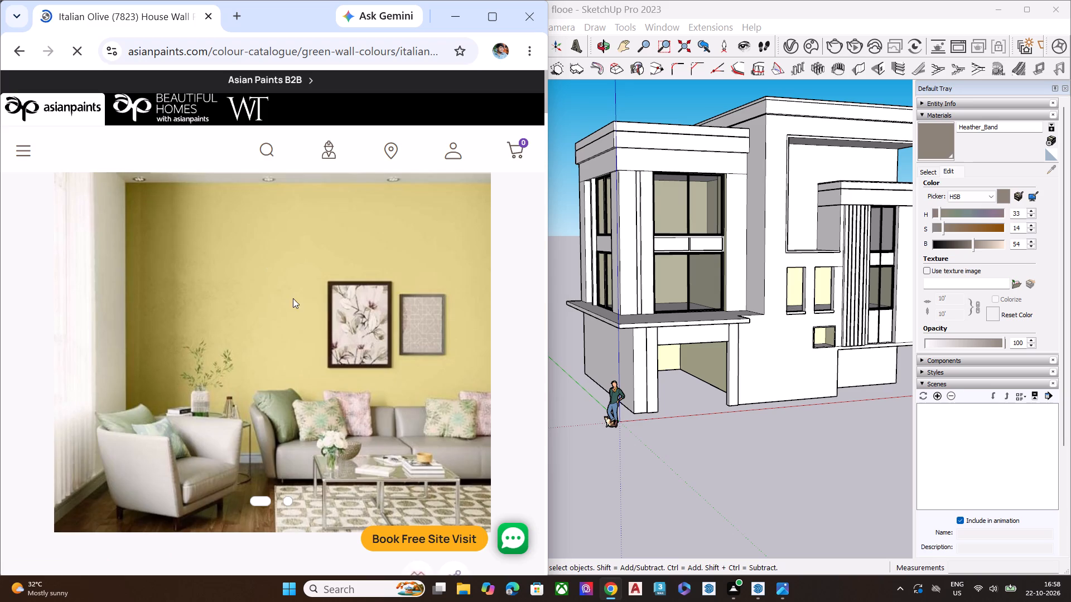
left_click(15, 50)
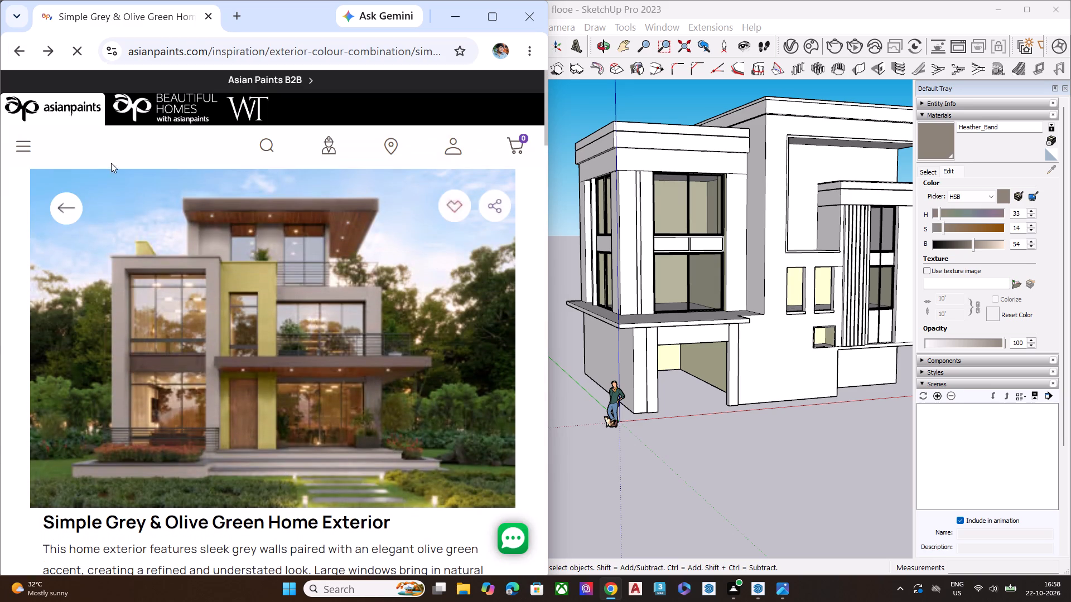
In a new browser tab, begin a web search query with the word "italian".
left_click(237, 15)
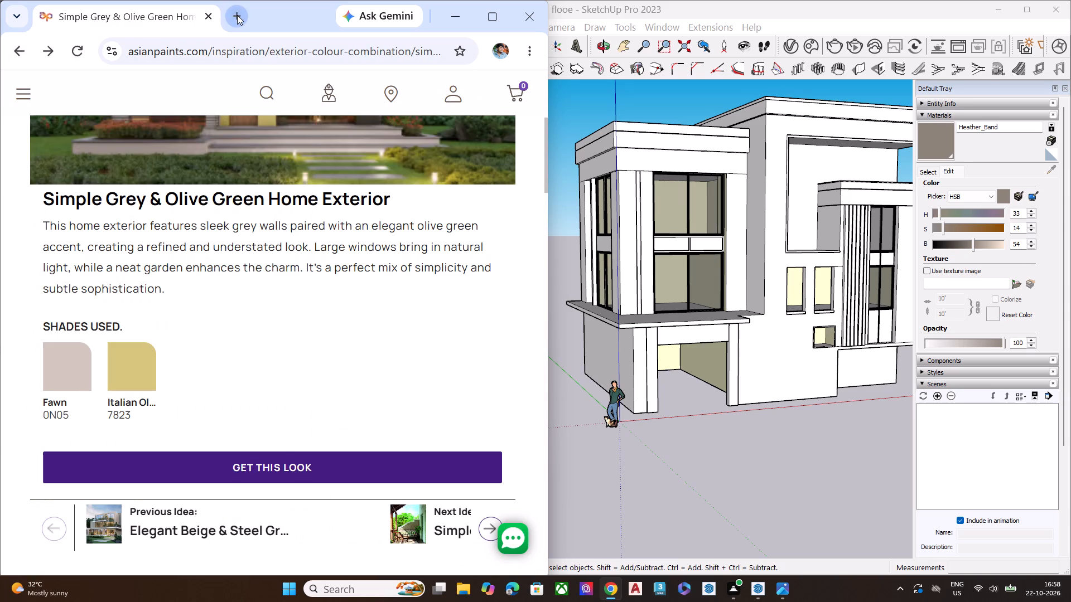
left_click(178, 302)
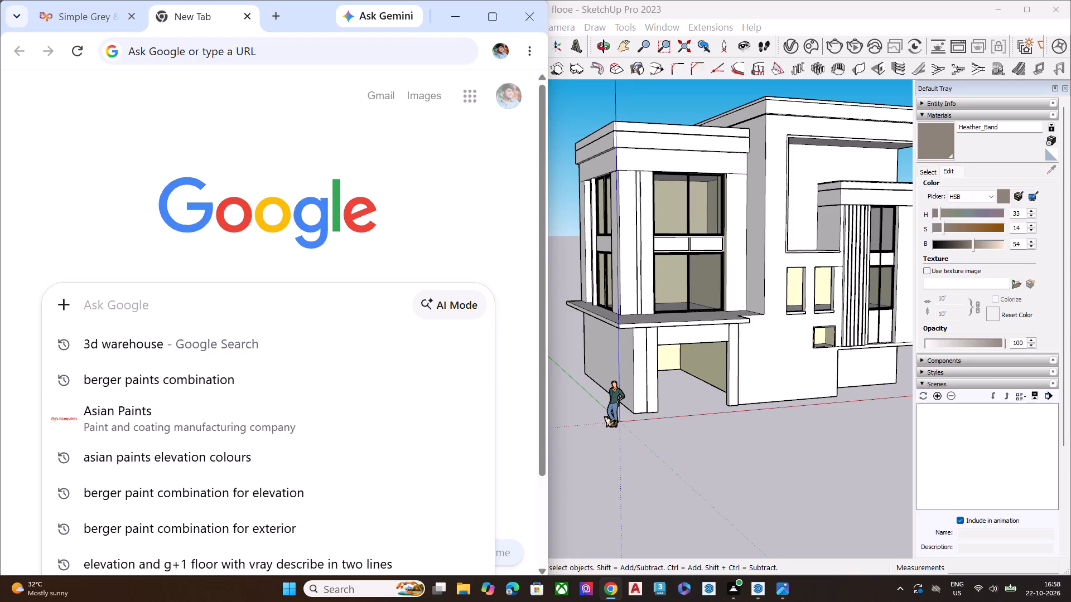
type("itai")
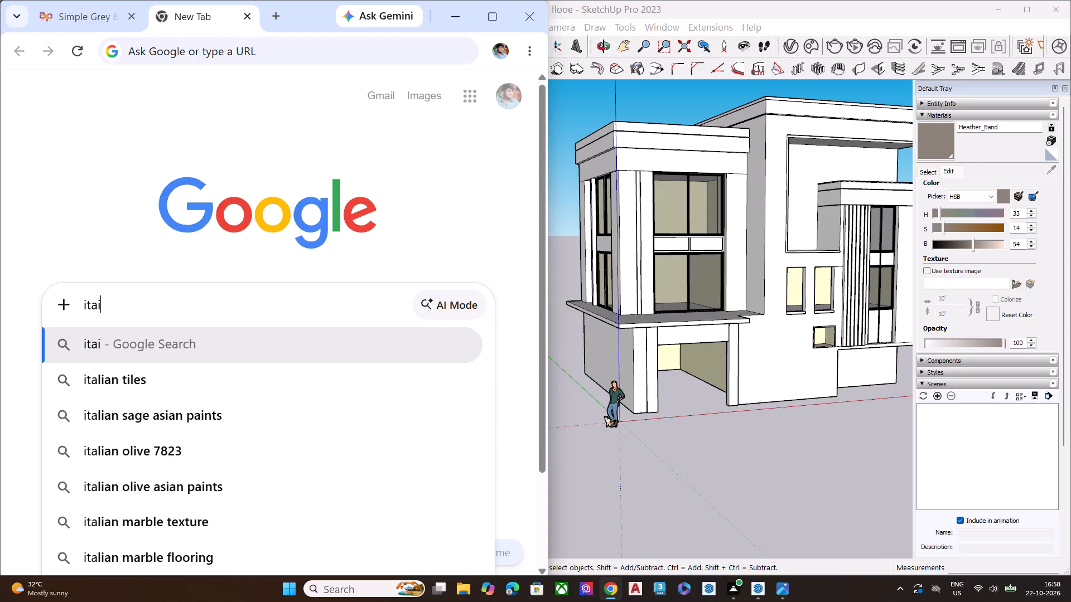
key("BackSpace")
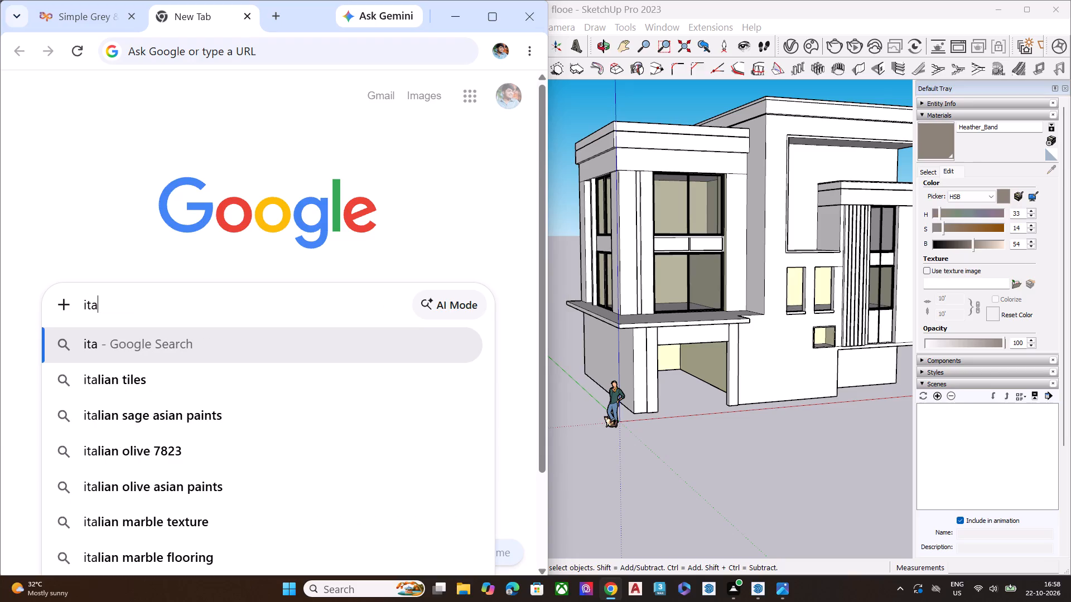
type("lian")
key("space")
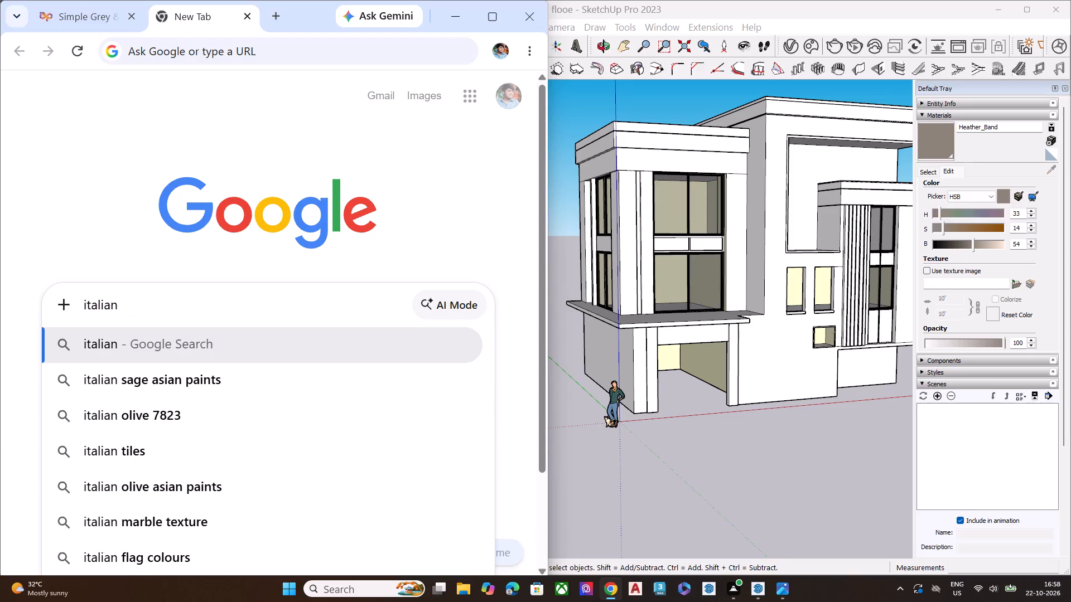
Return to the Simple Grey & Olive Green idea and open its Italian Olive shade page to check the colour code.
left_click(90, 21)
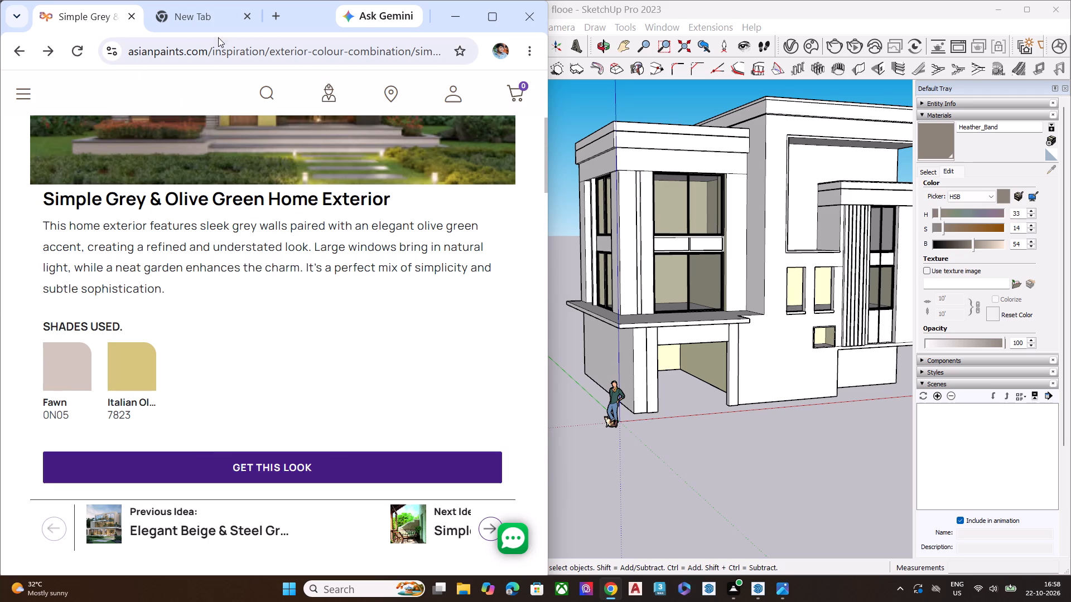
left_click(178, 6)
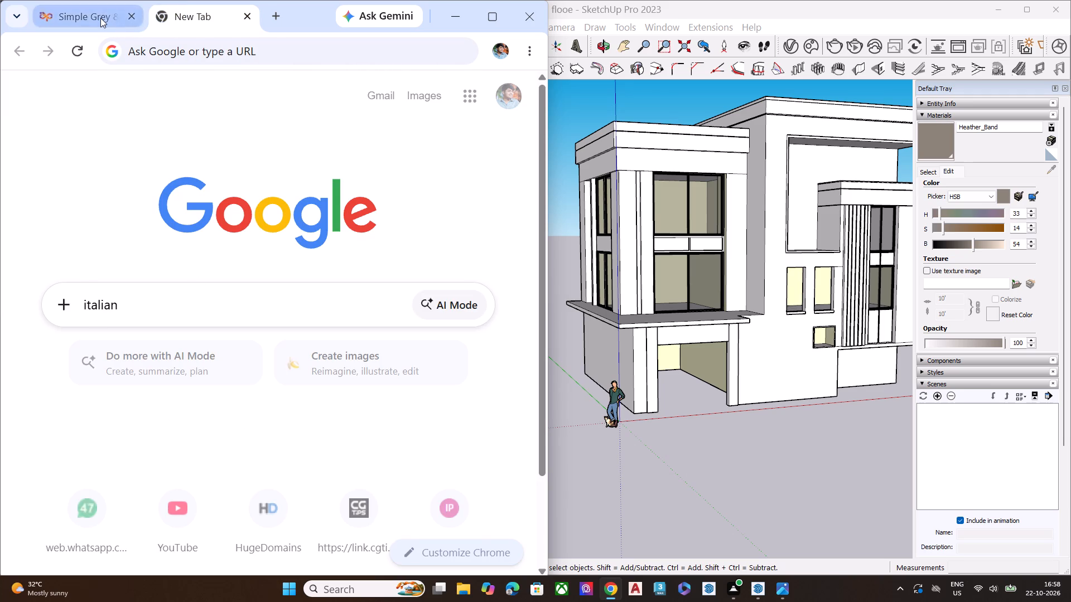
left_click(100, 17)
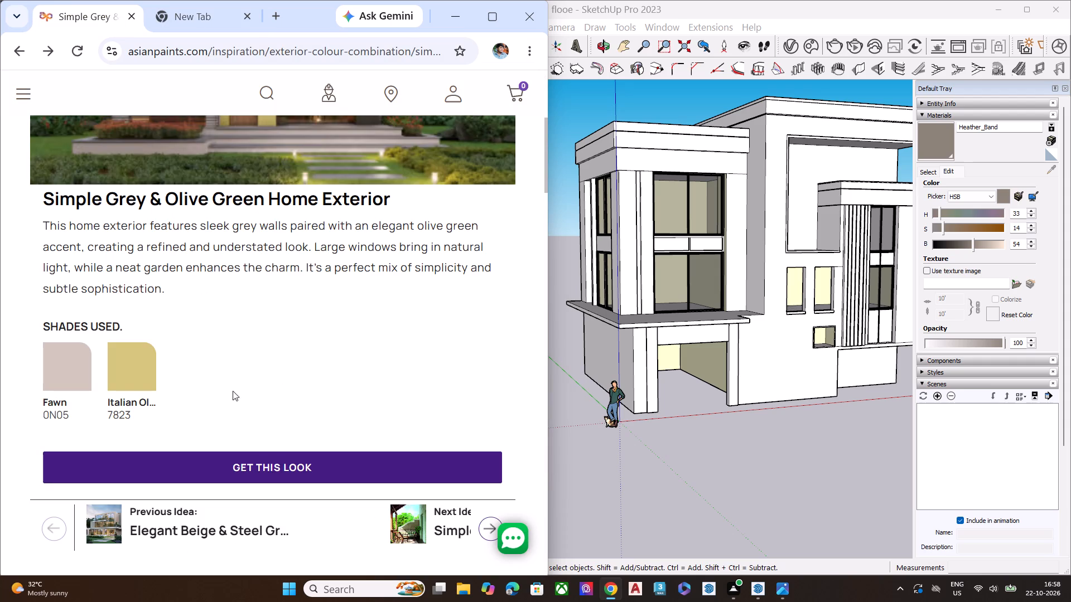
left_click(139, 368)
scroll(268, 293, "down", 3)
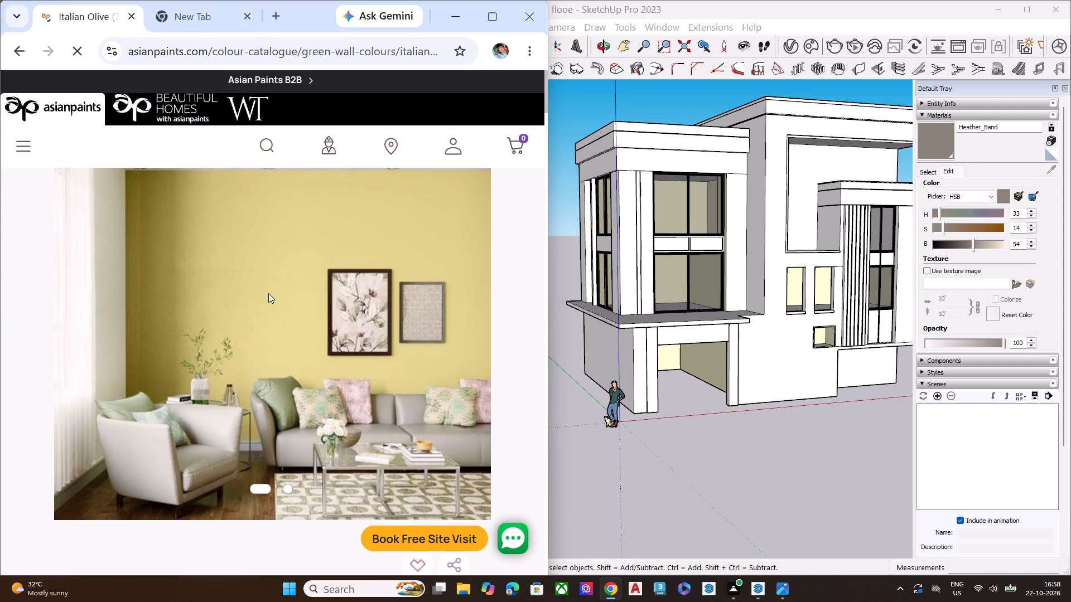
scroll(268, 294, "down", 3)
scroll(70, 10, "down", 2)
scroll(69, 8, "up", 3)
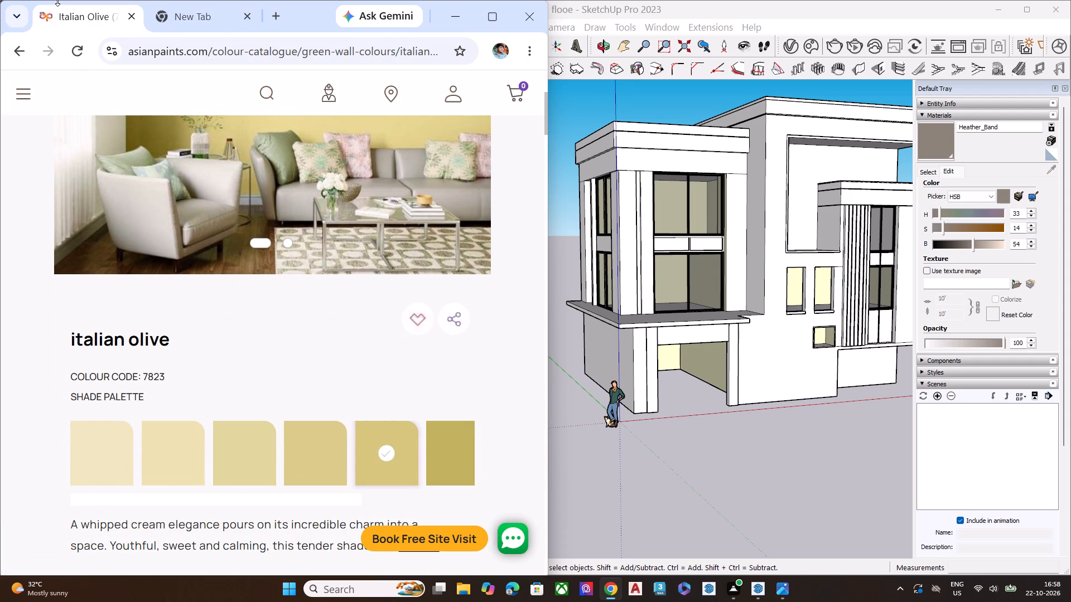
Complete the query in the new tab and search the web for "italian olive 7823".
left_click(175, 18)
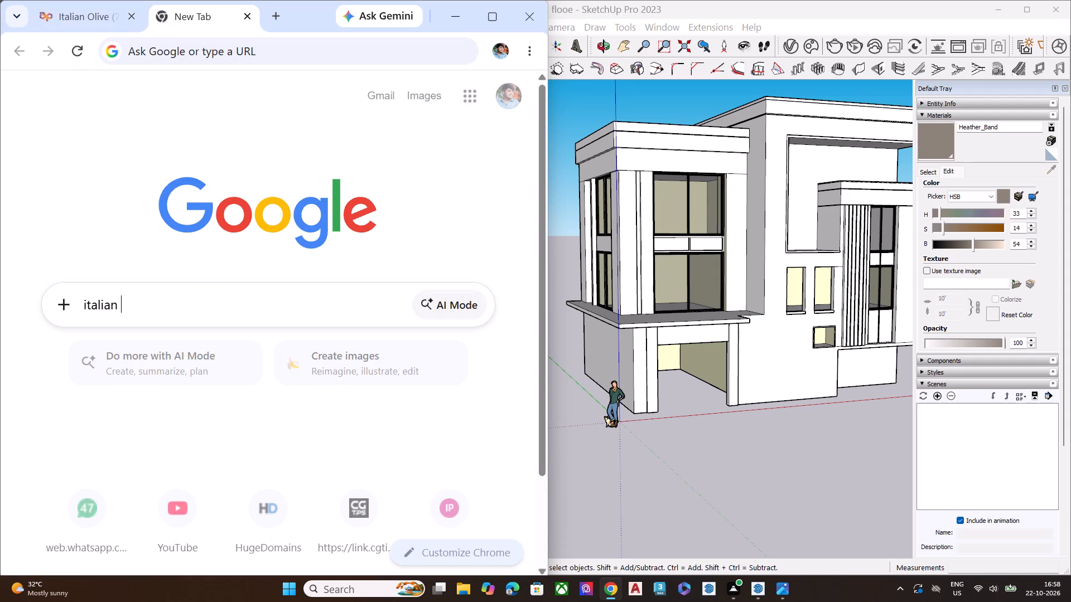
key("o")
key("BackSpace")
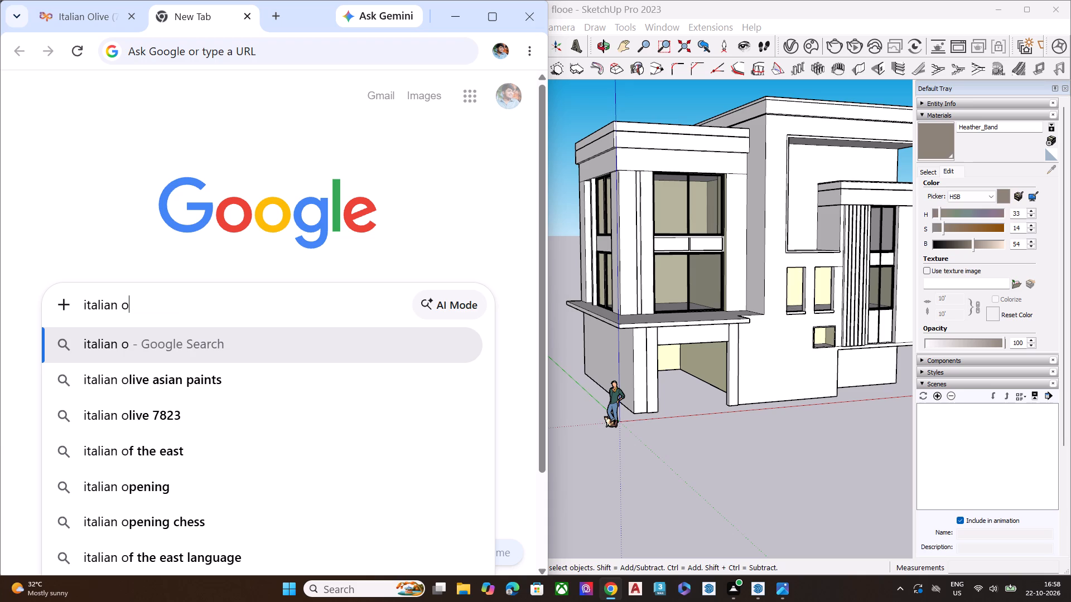
type("live")
key("space")
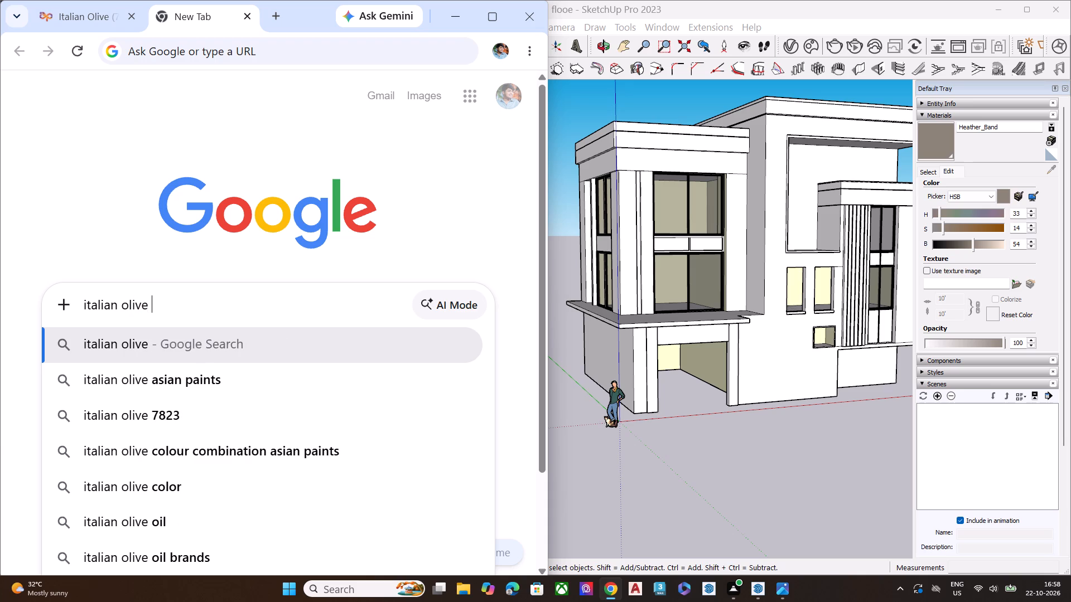
left_click(67, 18)
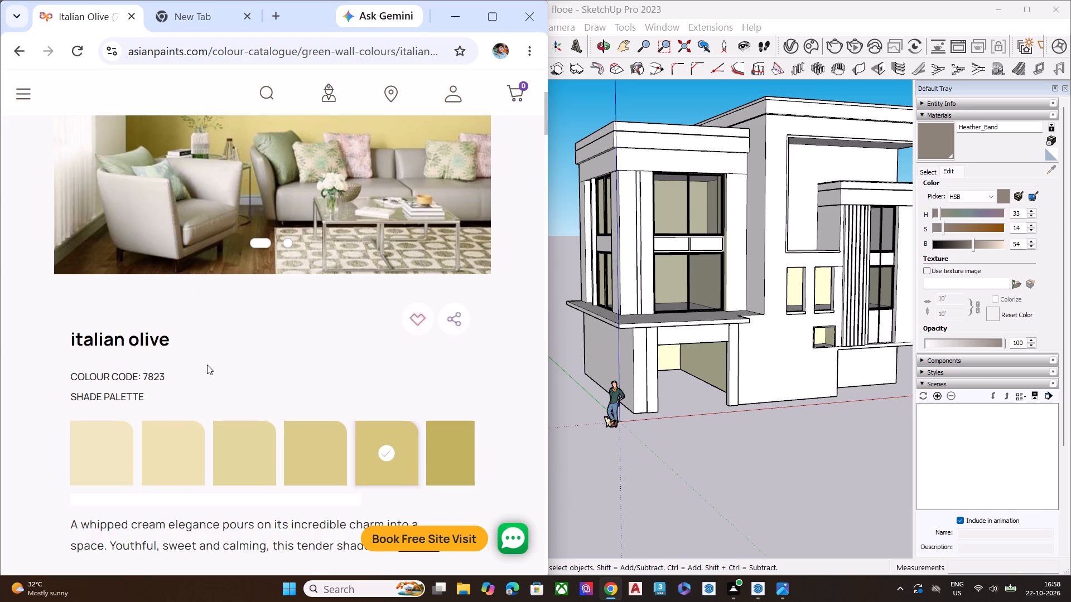
left_click(204, 26)
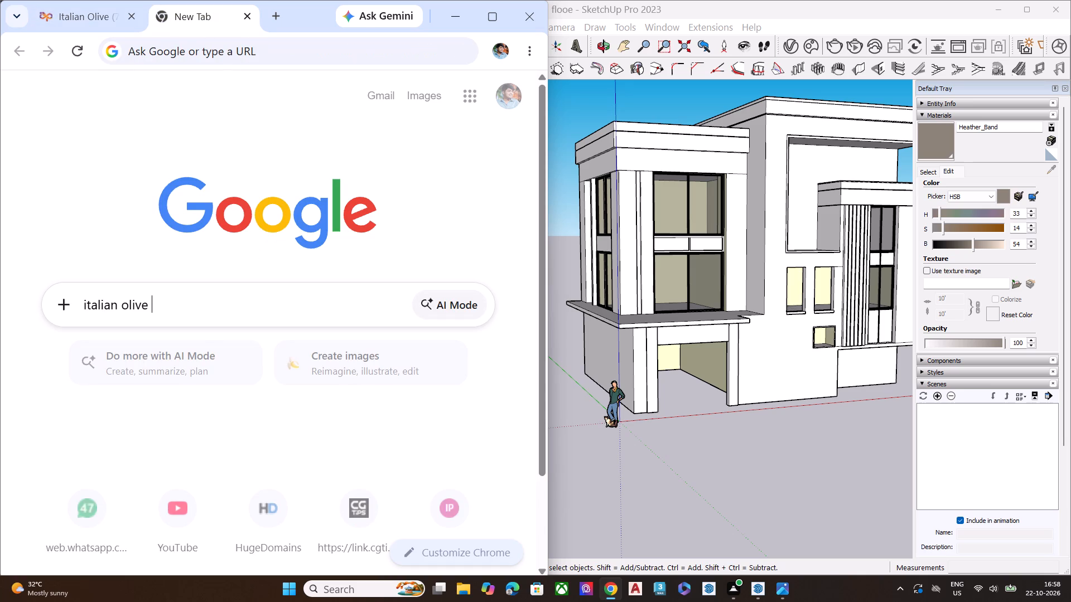
key("7")
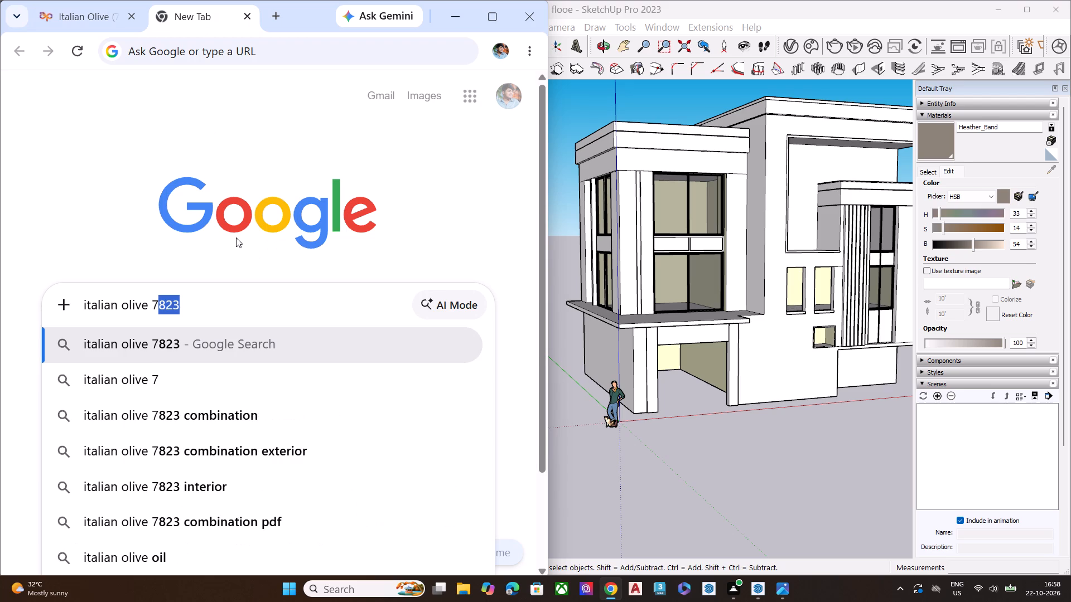
left_click(220, 350)
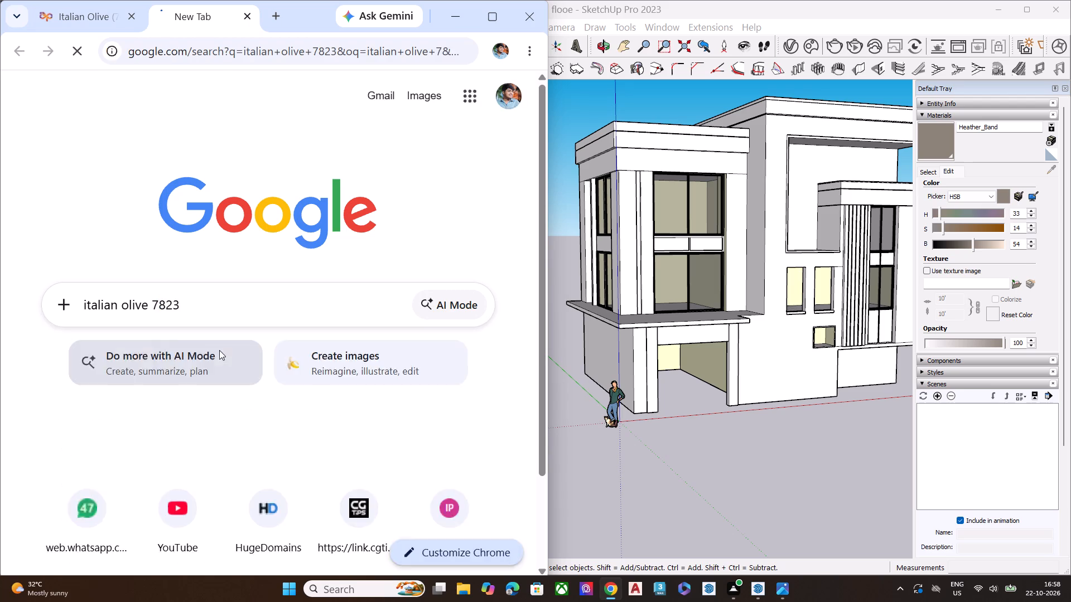
Refine the web search to "italian olive 7823 rgb code in sketch up".
left_click(192, 100)
key("space")
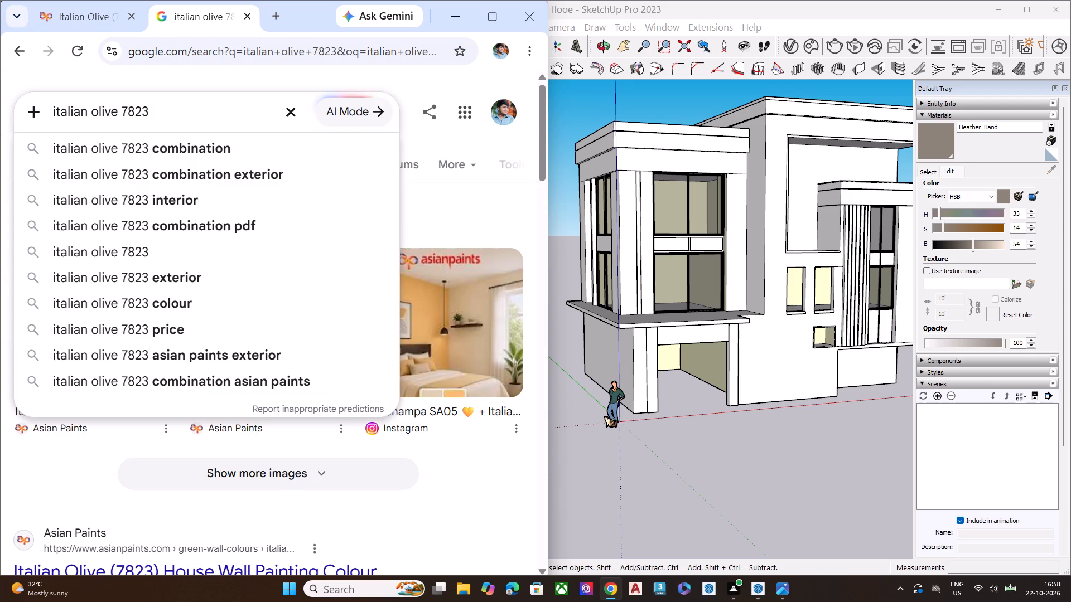
type("rgb")
key("space")
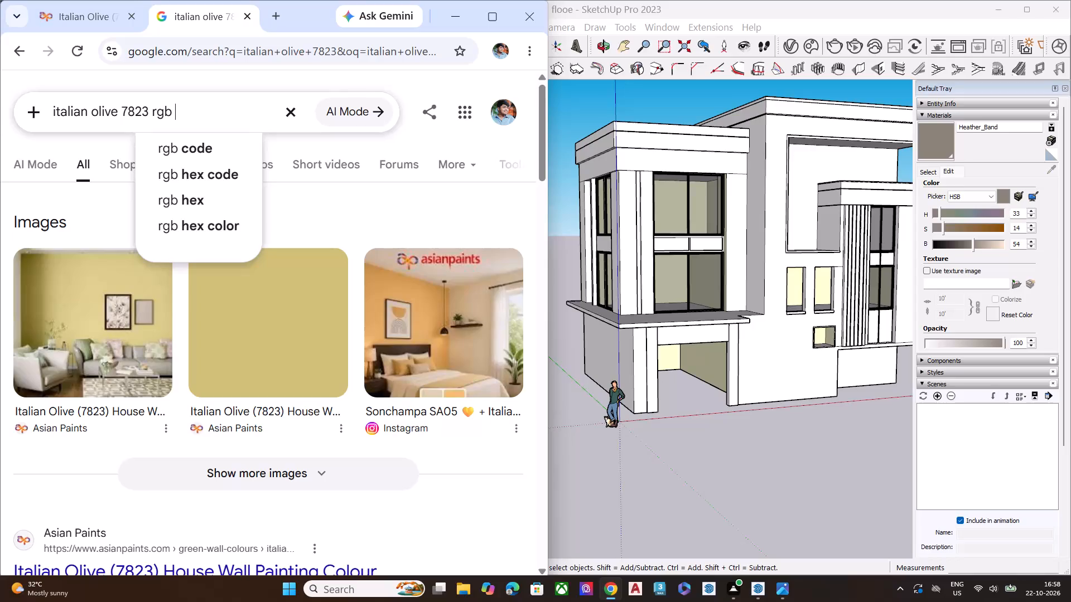
type("code")
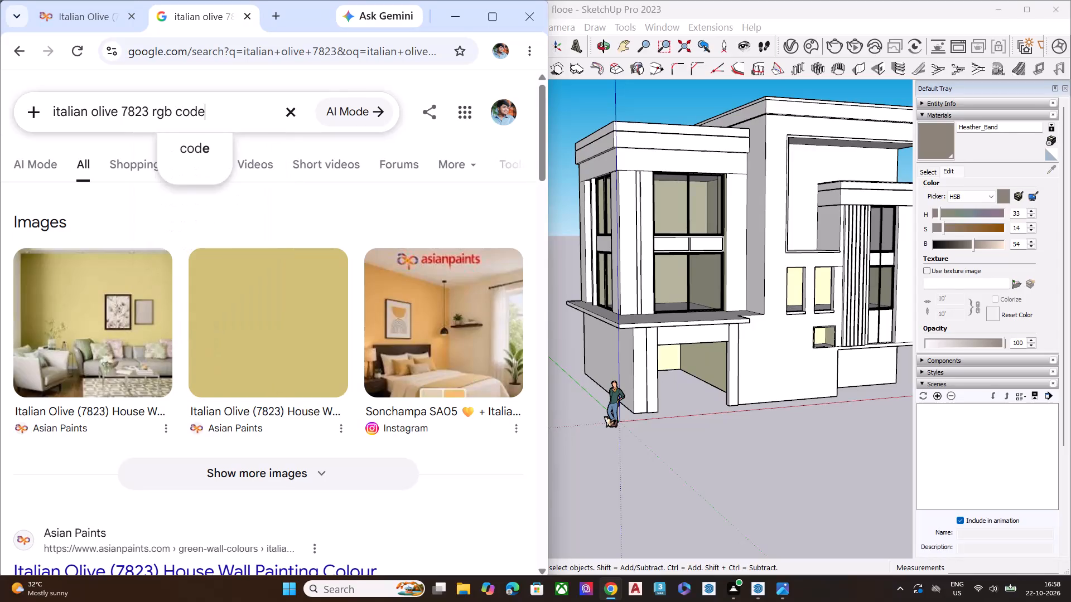
key("space")
type("in sketch up")
key("Return")
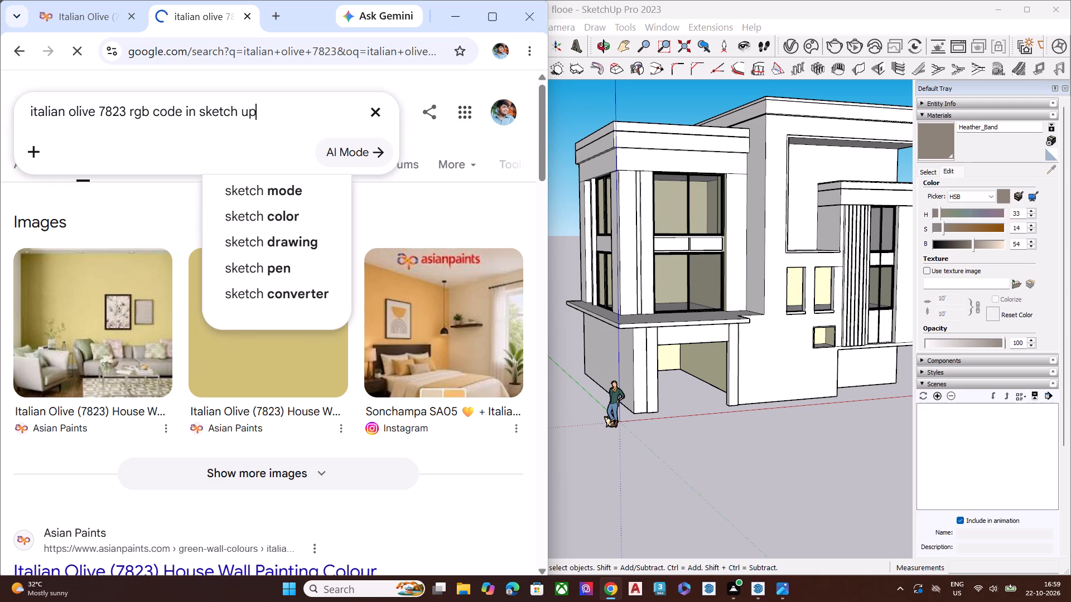
Run the web search for "italian olive 7823 rgb code in sketch up".
left_click(269, 114)
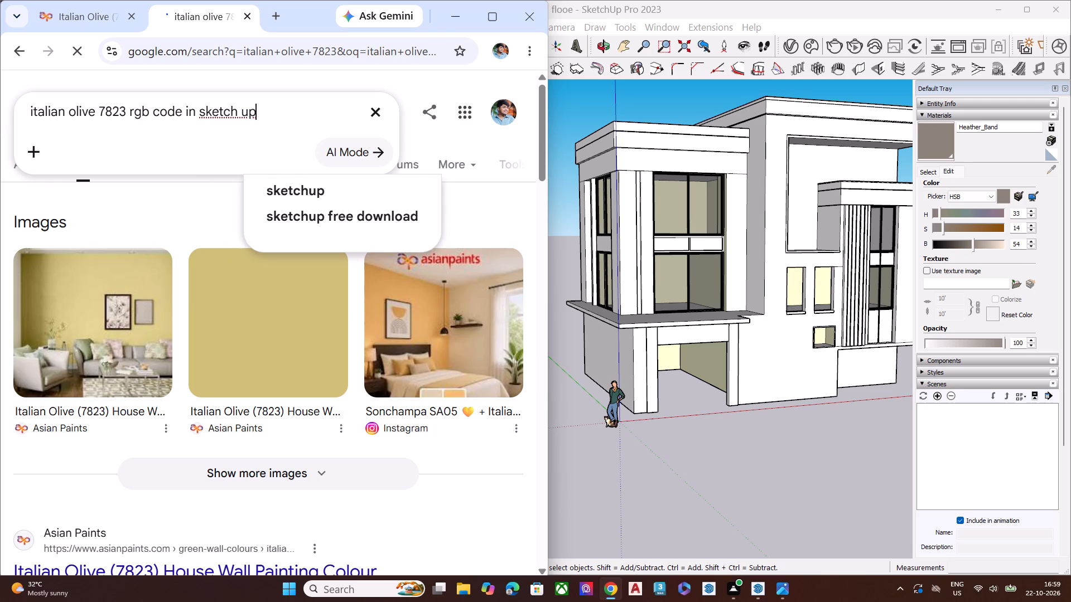
key("Return")
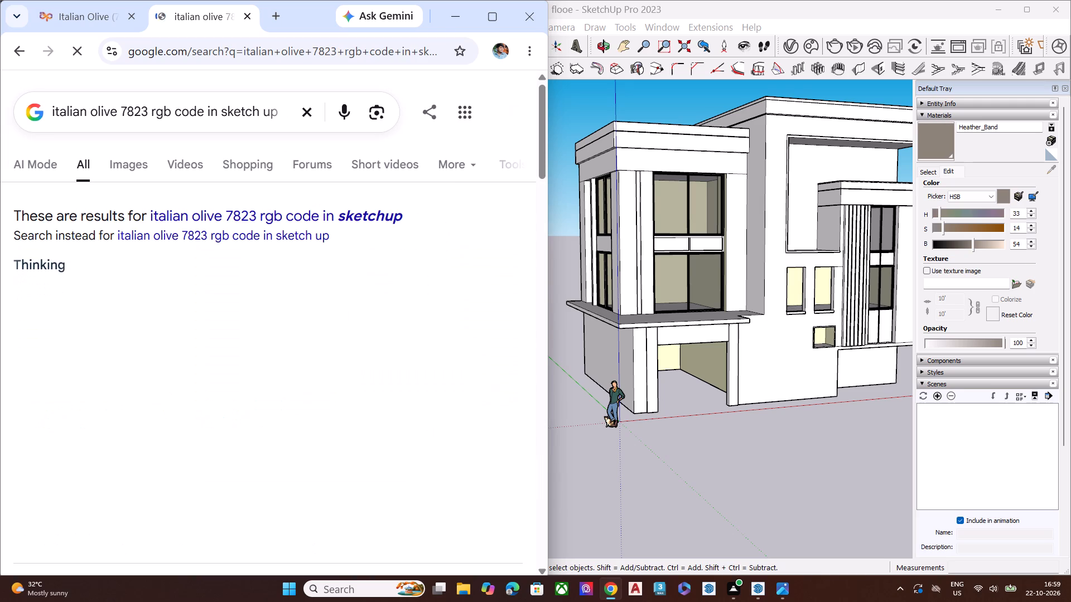
scroll(716, 377, "down", 6)
Switch to SketchUp and narrow its window so the RGB code in the browser's search result stays readable beside it.
middle_click_drag(749, 435, 648, 430)
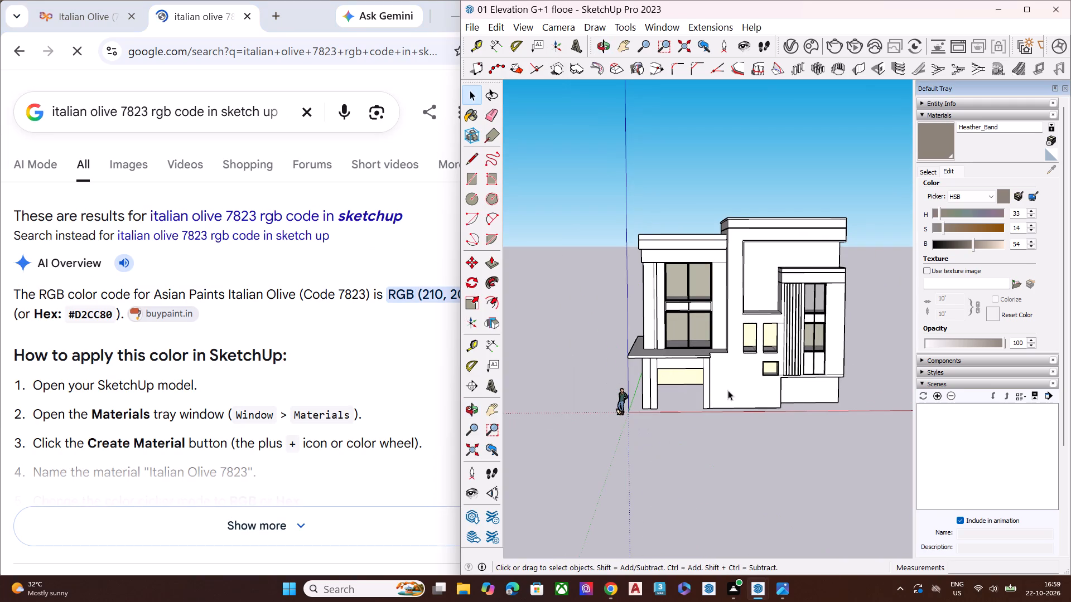
scroll(327, 357, "up", 1)
scroll(308, 365, "down", 2)
scroll(305, 365, "up", 2)
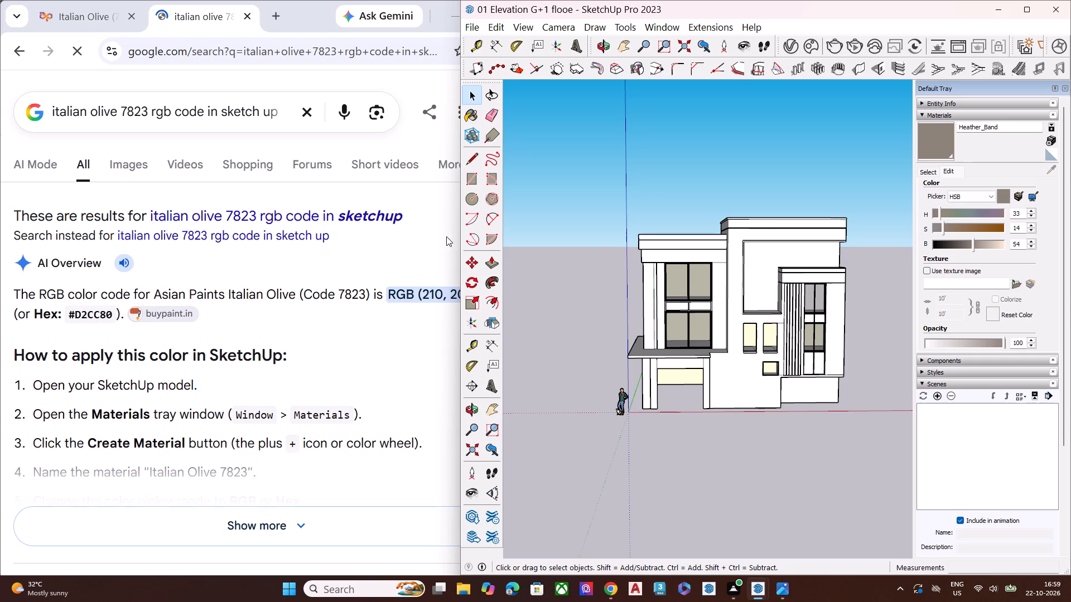
left_click_drag(460, 225, 518, 213)
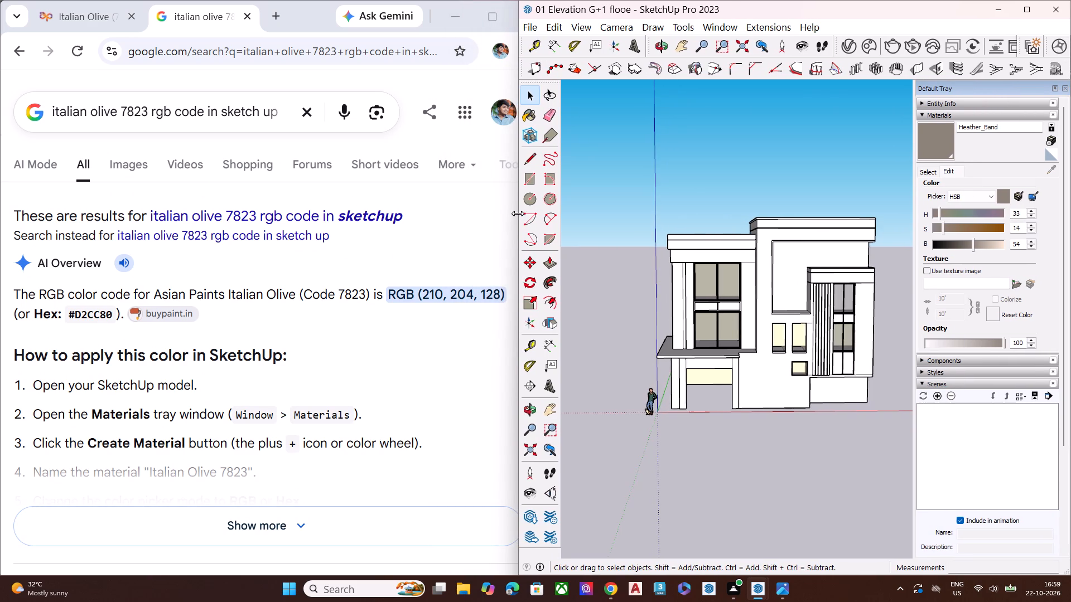
left_click_drag(518, 213, 508, 216)
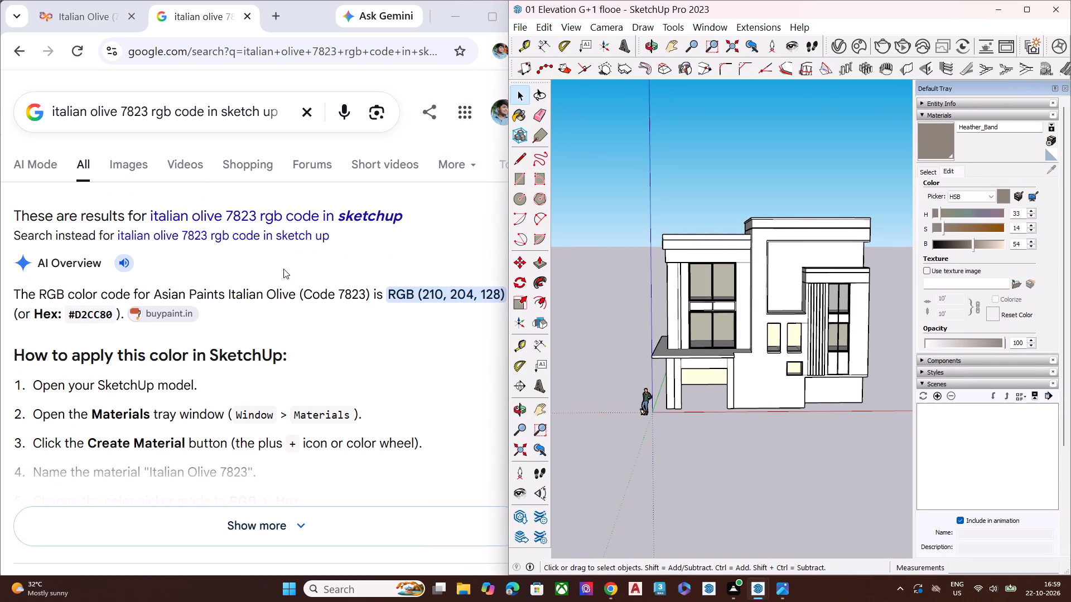
Switch the Heather_Band material's colour picker to RGB.
scroll(1070, 402, "down", 2)
scroll(1070, 406, "up", 1)
scroll(1070, 411, "down", 7)
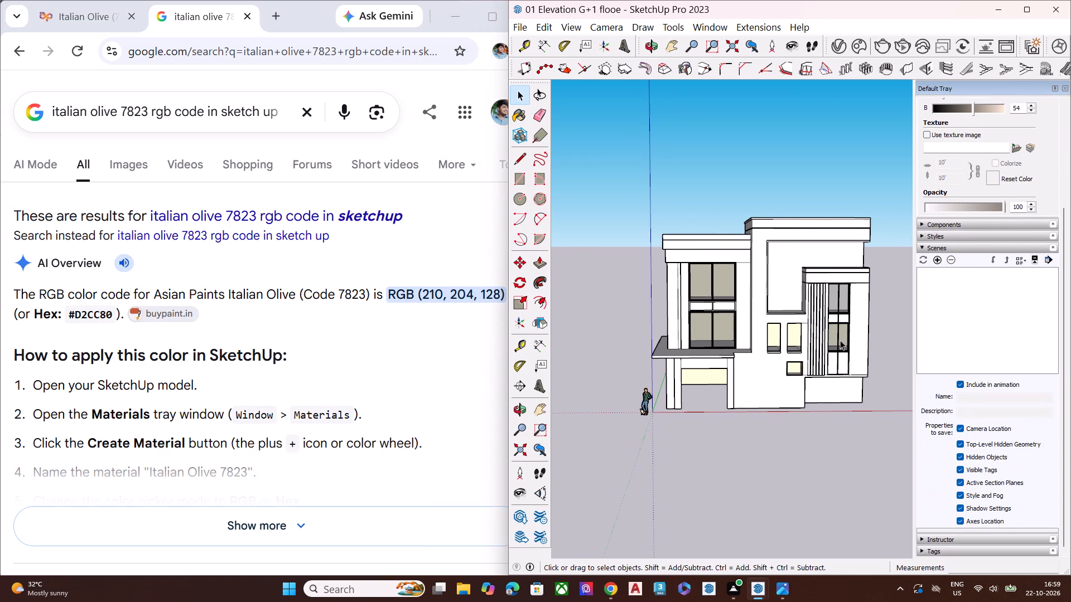
scroll(844, 328, "up", 2)
scroll(846, 322, "down", 2)
scroll(846, 322, "up", 8)
scroll(802, 339, "down", 9)
middle_click_drag(715, 377, 720, 339)
scroll(752, 312, "up", 4)
scroll(992, 166, "up", 2)
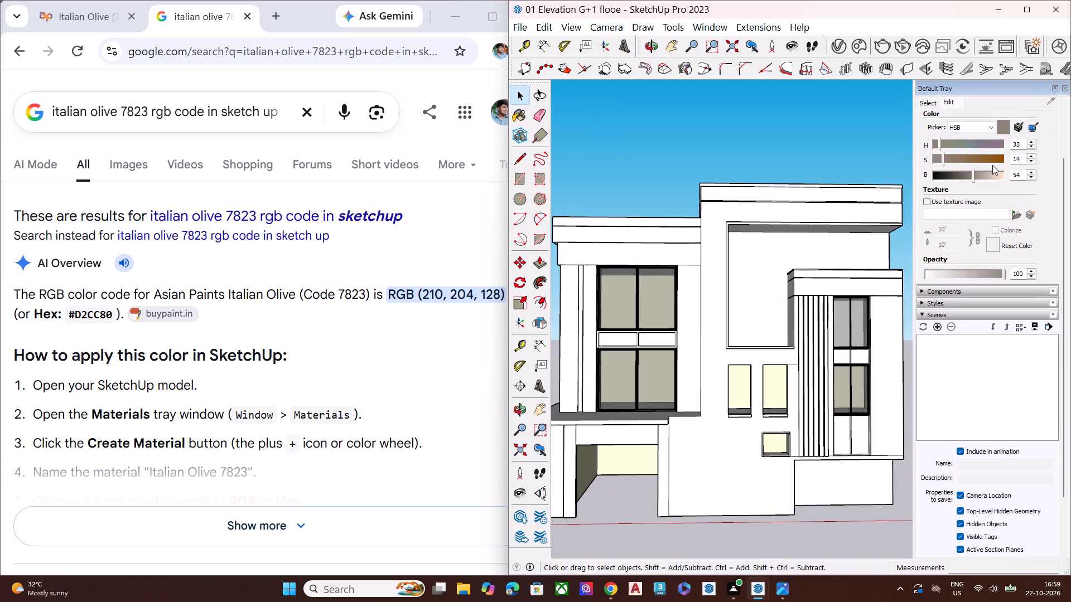
scroll(992, 165, "up", 4)
left_click(978, 127)
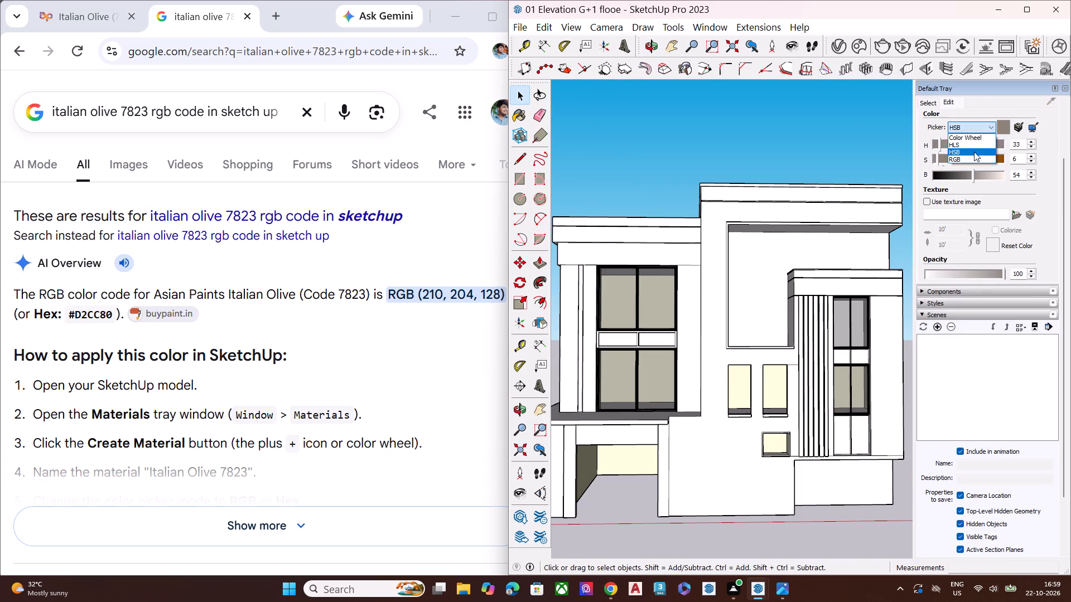
left_click(978, 159)
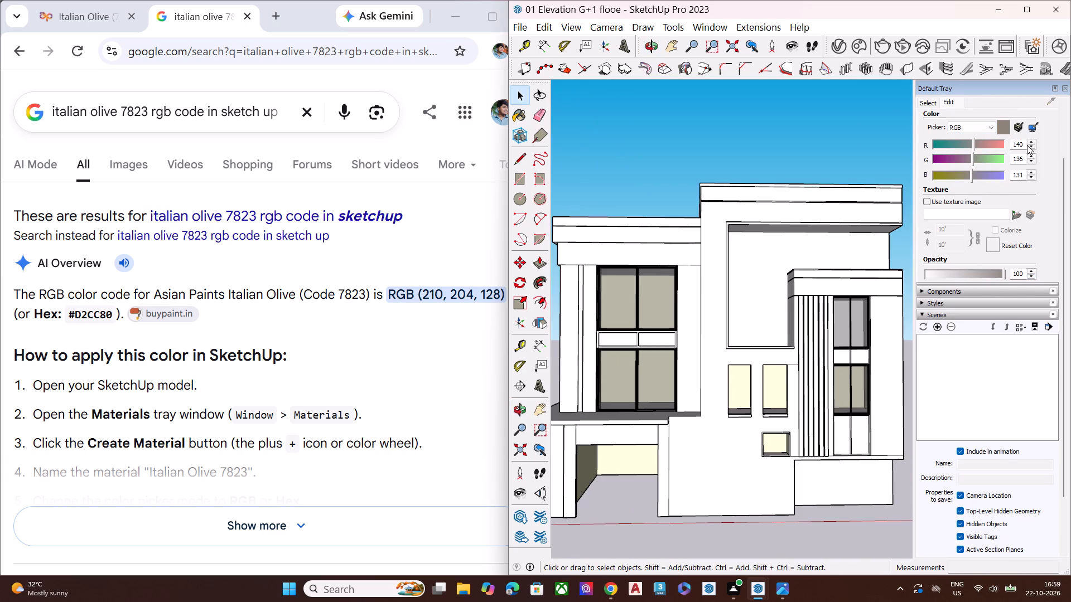
Set the Heather_Band material's colour to red 210, green 204 and blue 128.
left_click(1025, 139)
left_click(1024, 144)
key("BackSpace")
key("BackSpace")
key("BackSpace")
key("BackSpace")
key("BackSpace")
key("BackSpace")
key("BackSpace")
key("BackSpace")
key("BackSpace")
key("BackSpace")
key("BackSpace")
key("BackSpace")
key("BackSpace")
key("BackSpace")
key("BackSpace")
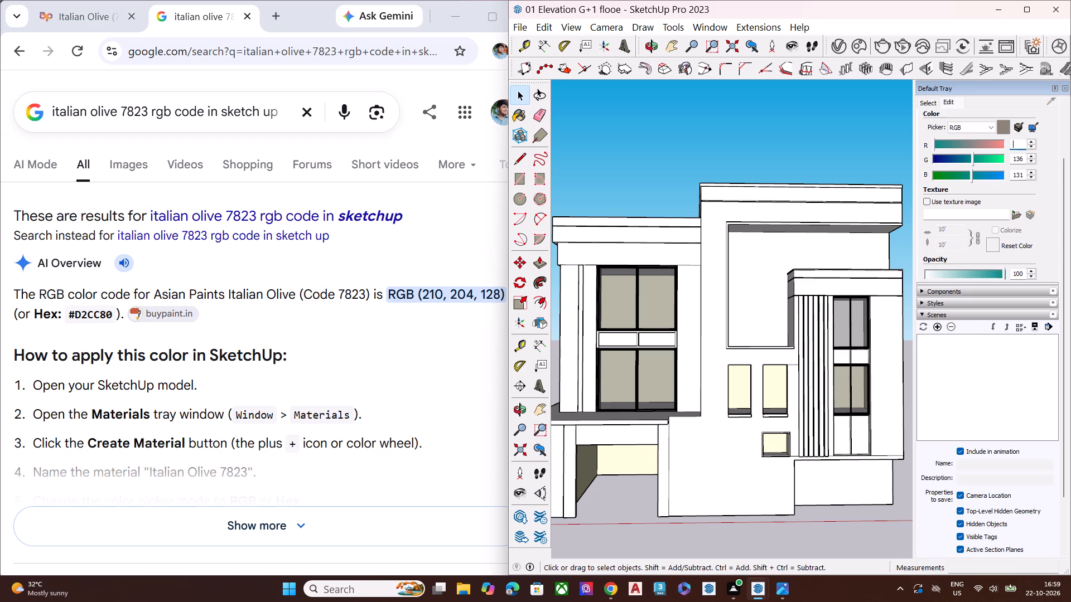
type("210")
key("Return")
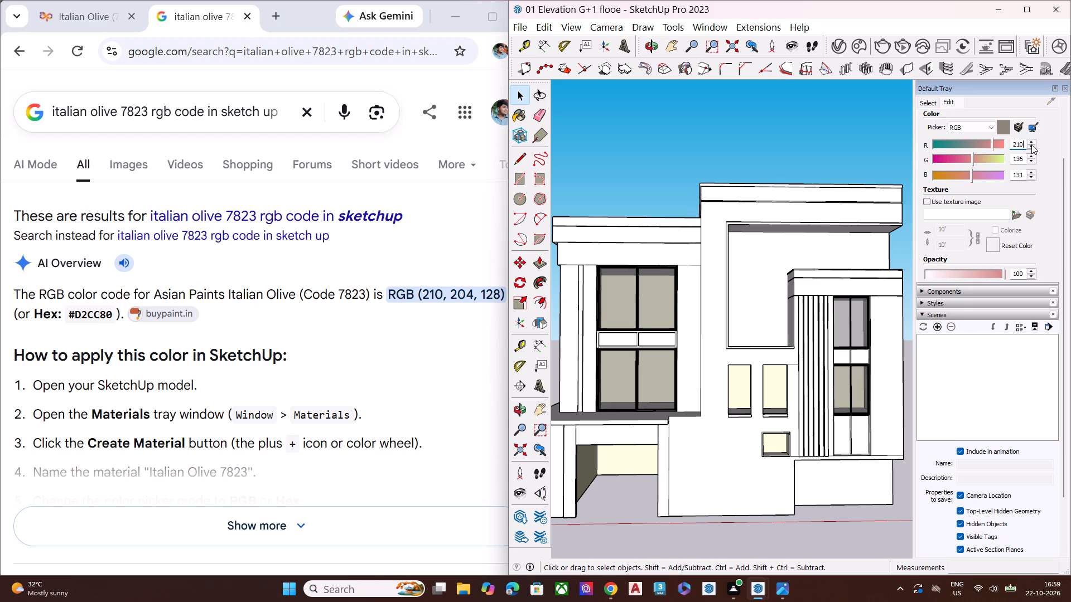
left_click(1025, 158)
key("BackSpace")
key("BackSpace")
key("BackSpace")
key("BackSpace")
key("BackSpace")
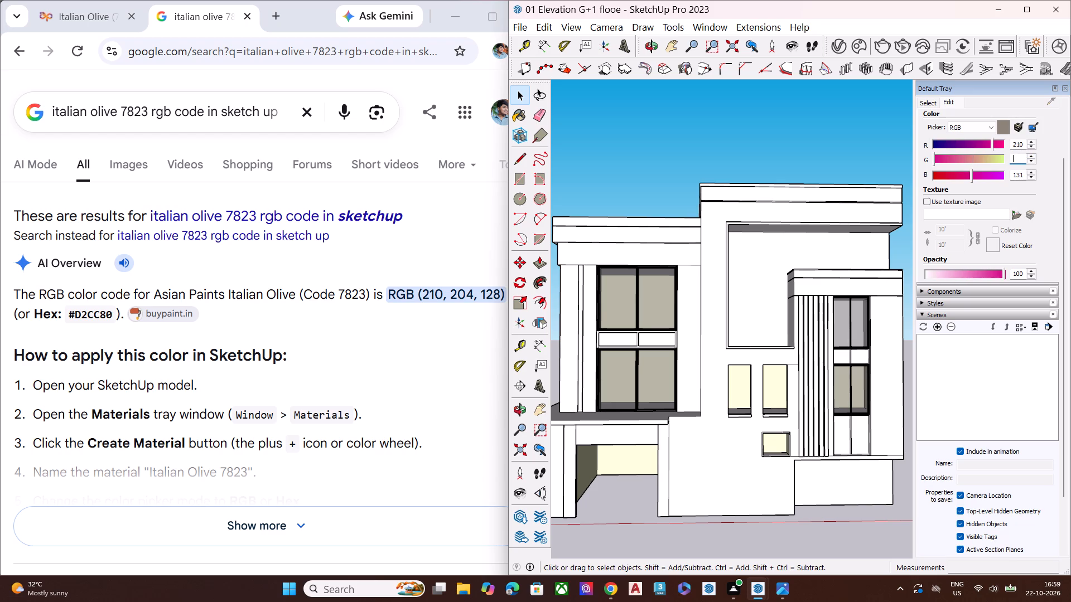
type("204")
key("Return")
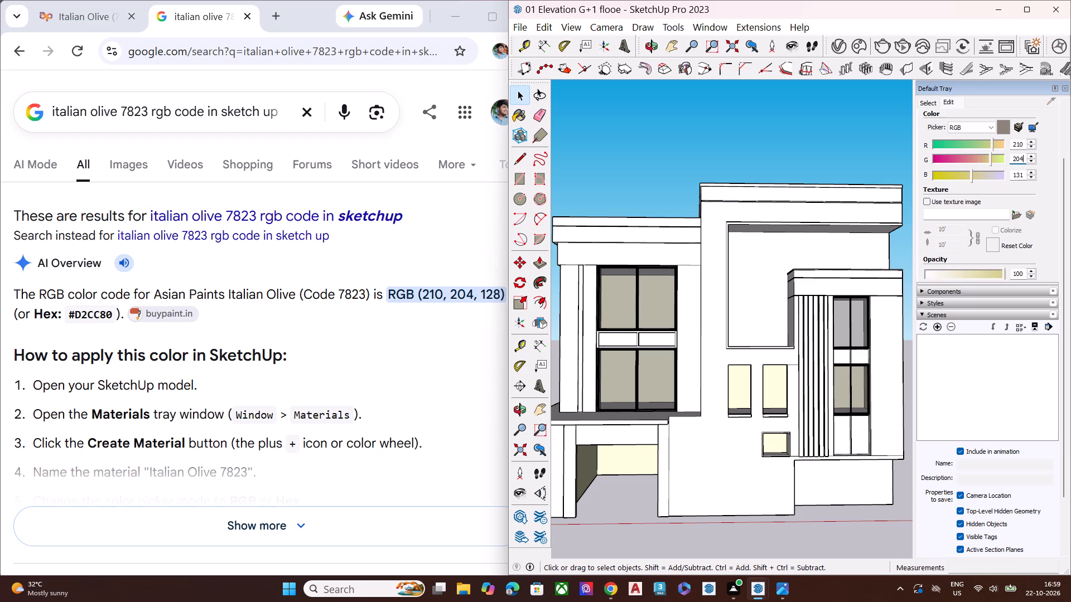
left_click(1024, 177)
key("BackSpace")
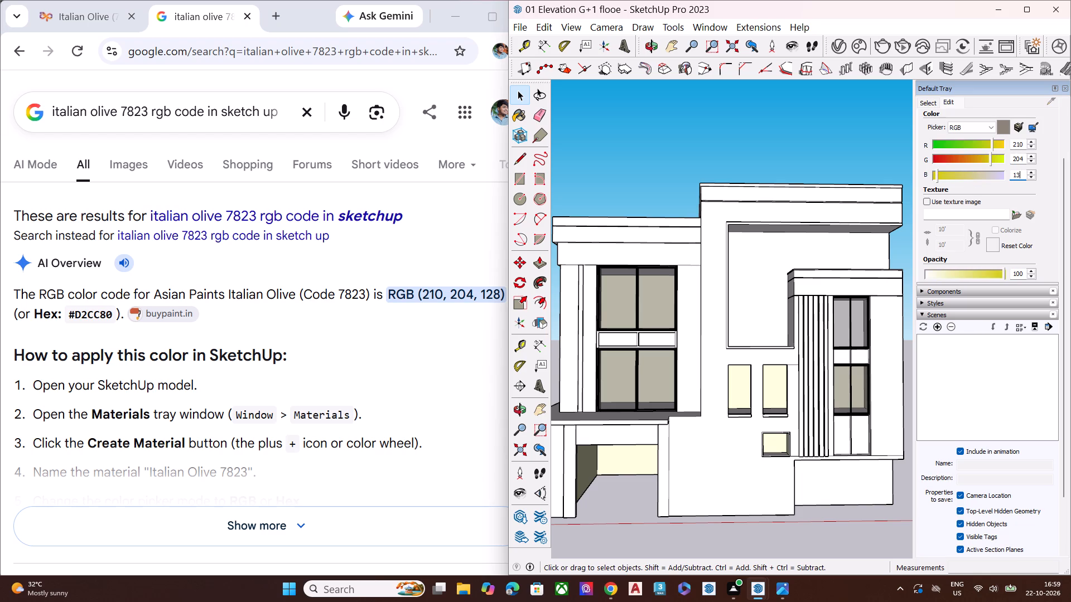
key("BackSpace")
key("BackSpace")
key("BackSpace")
key("BackSpace")
type("128")
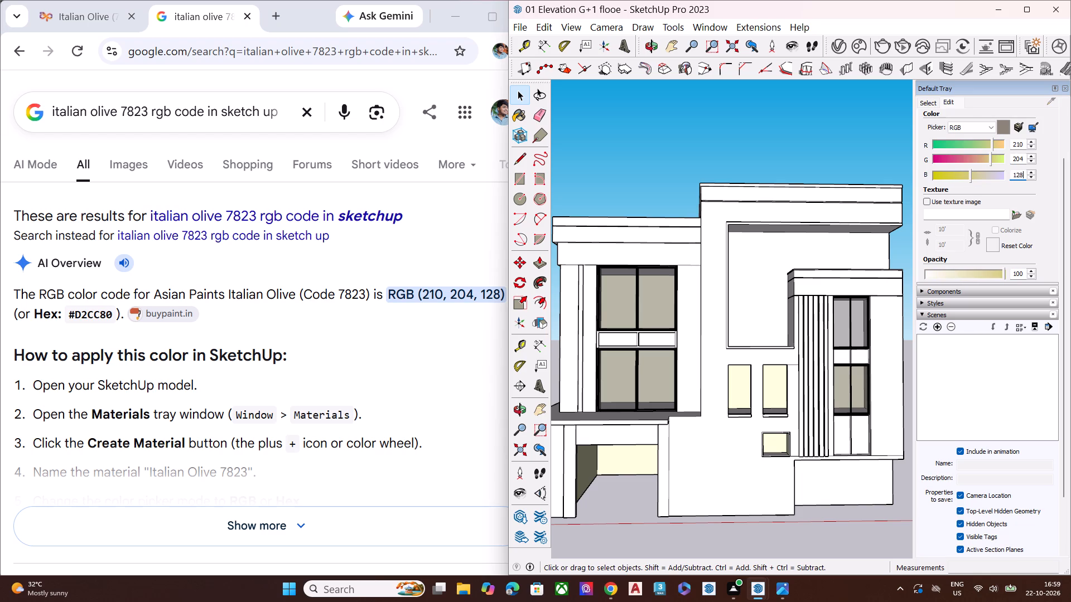
key("Return")
Correct the edited material's green value back to 204 and its red value back to 210.
scroll(974, 197, "up", 3)
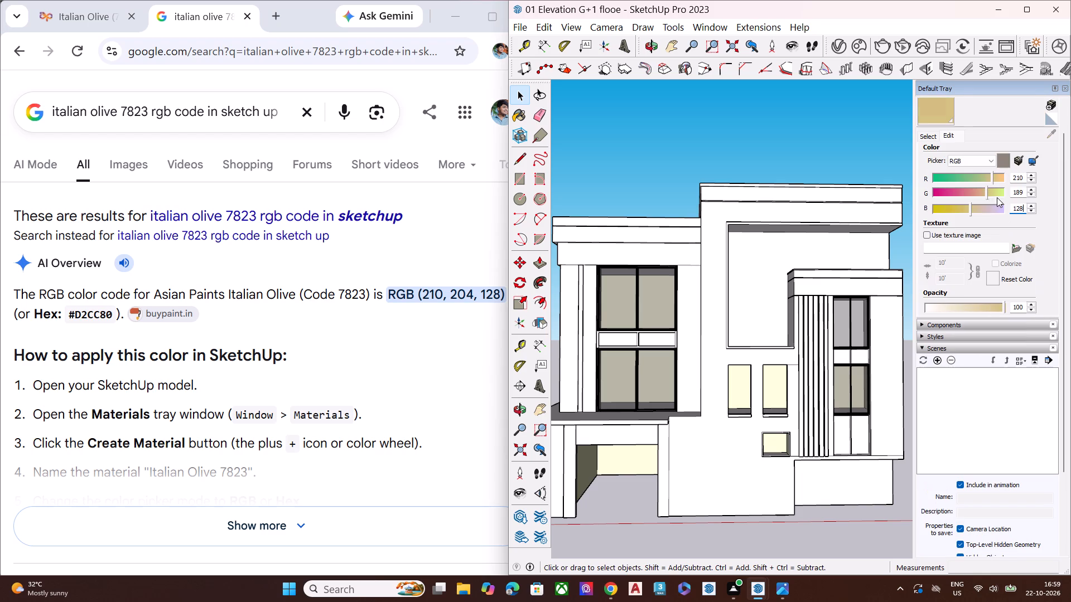
scroll(997, 197, "up", 3)
scroll(968, 181, "down", 2)
scroll(968, 181, "up", 6)
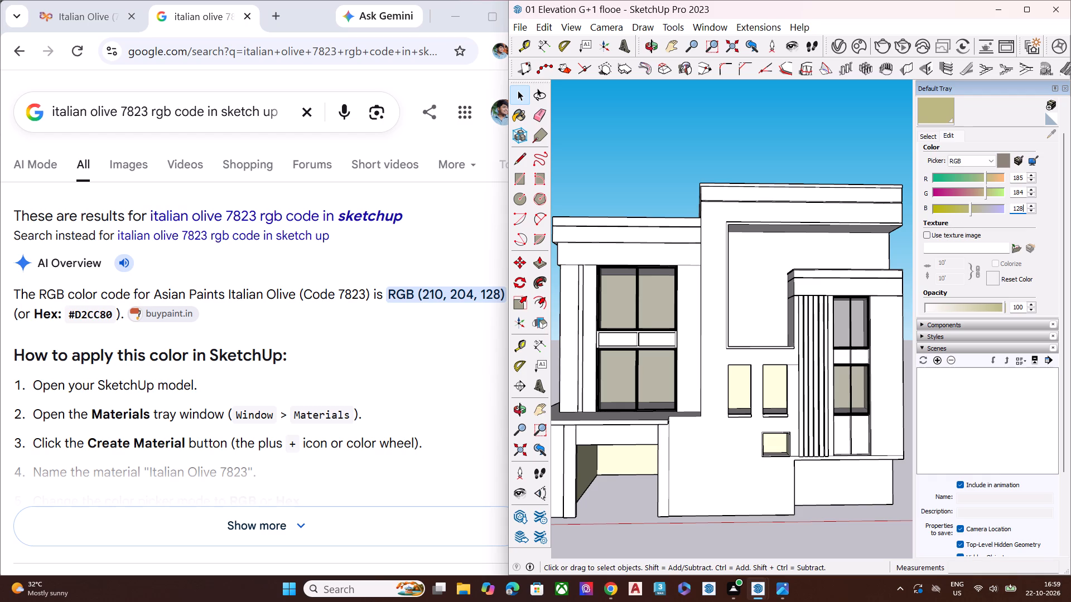
left_click(1024, 190)
key("BackSpace")
key("BackSpace")
key("BackSpace")
key("BackSpace")
key("BackSpace")
key("BackSpace")
key("BackSpace")
key("BackSpace")
key("BackSpace")
key("BackSpace")
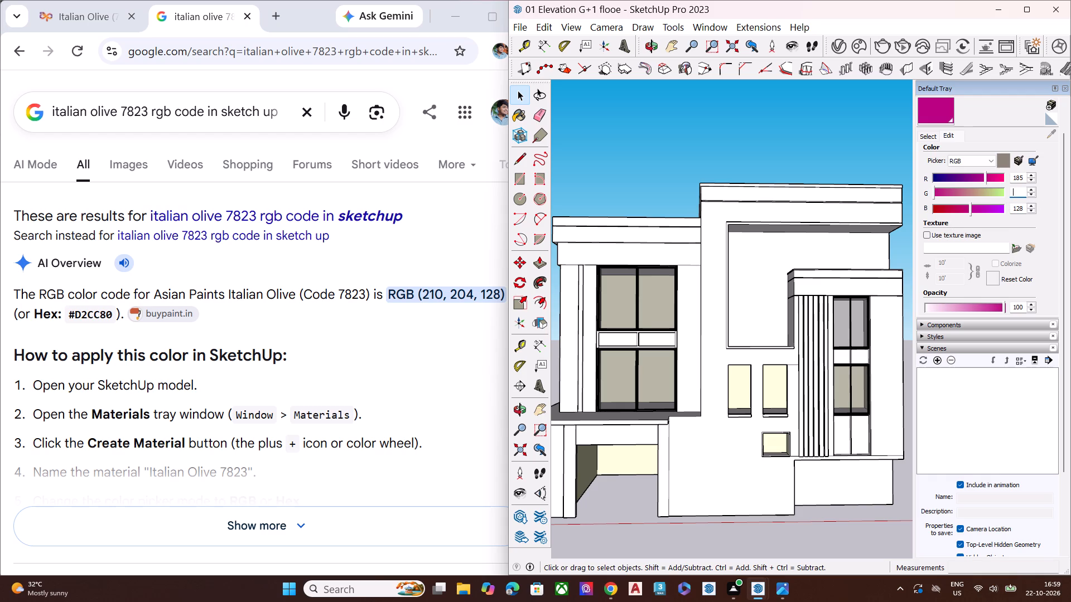
type("204")
key("Return")
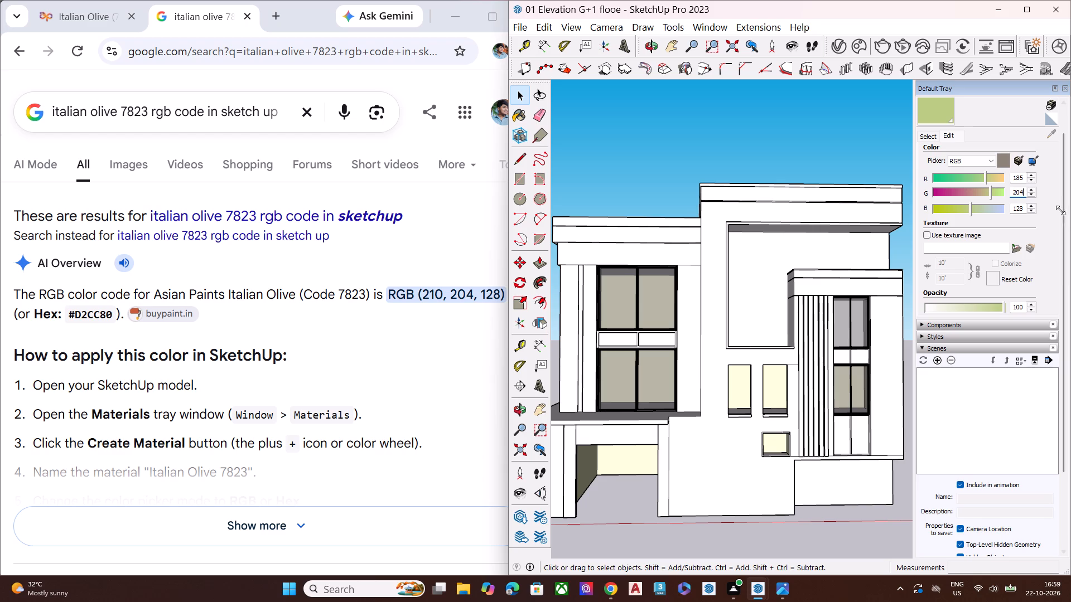
left_click(1024, 176)
key("BackSpace")
key("BackSpace")
key("BackSpace")
key("BackSpace")
key("BackSpace")
key("BackSpace")
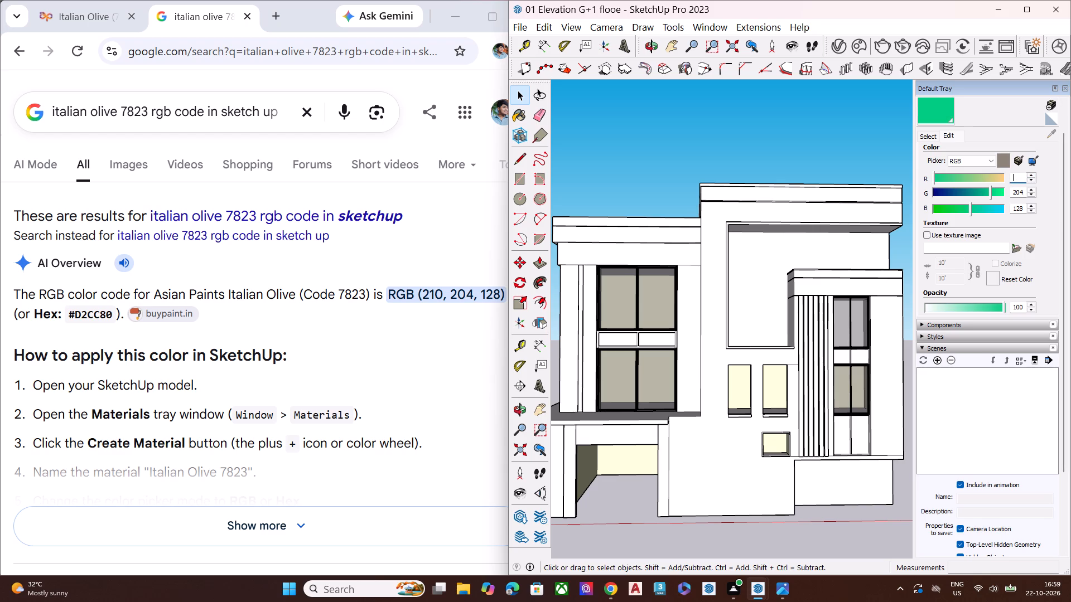
type("210")
key("Return")
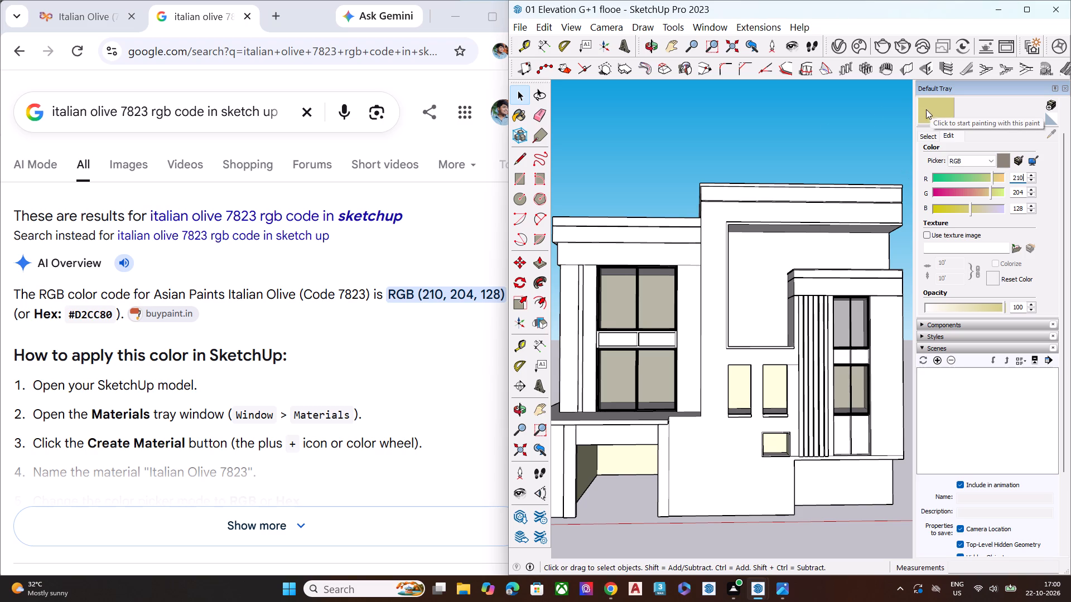
In the browser, dismiss the quiz pop-up on the Asian Paints page and return to the Simple Grey & Olive Green idea to review its shades.
left_click(89, 16)
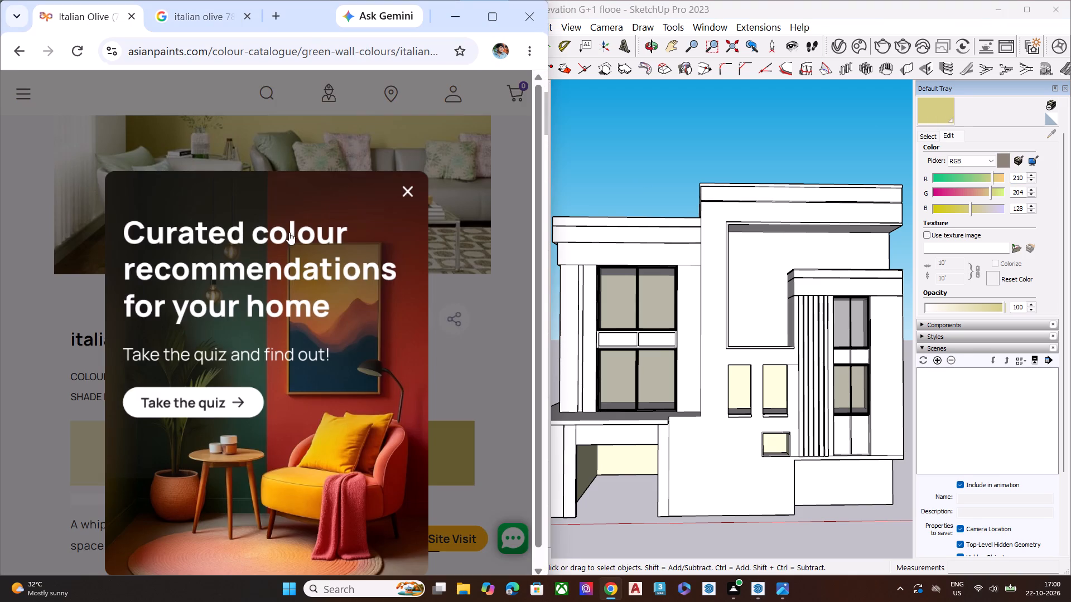
left_click(399, 187)
scroll(307, 303, "up", 4)
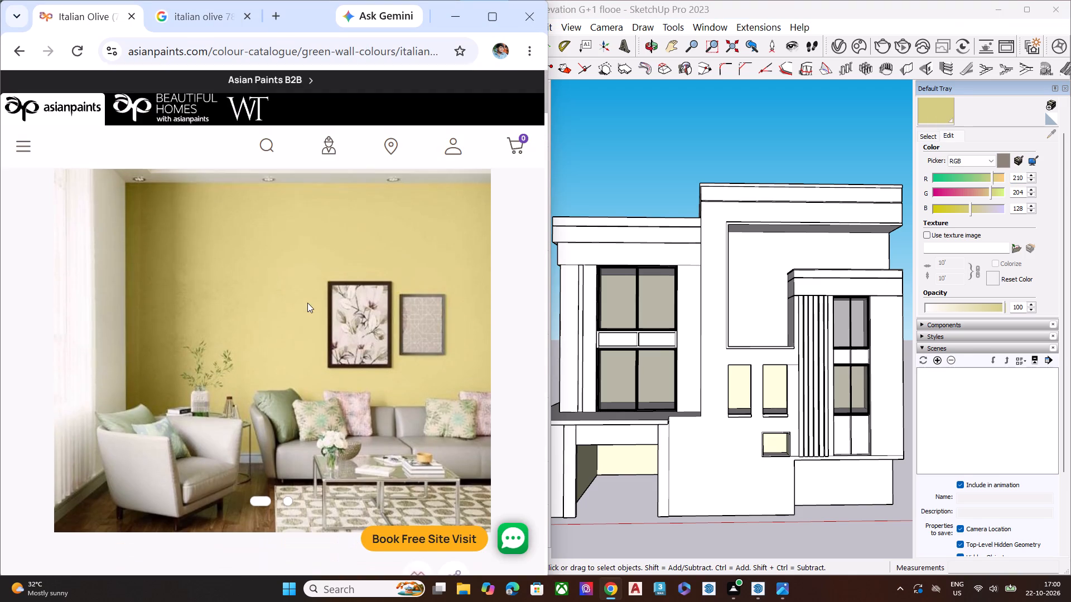
scroll(307, 303, "down", 2)
left_click(16, 57)
scroll(248, 257, "up", 3)
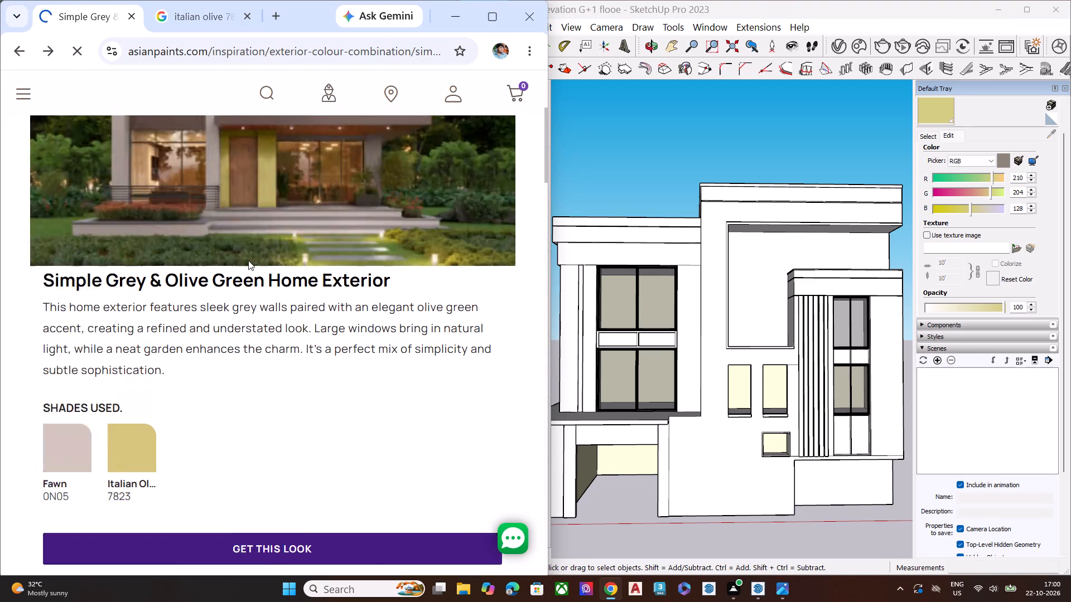
scroll(248, 260, "up", 3)
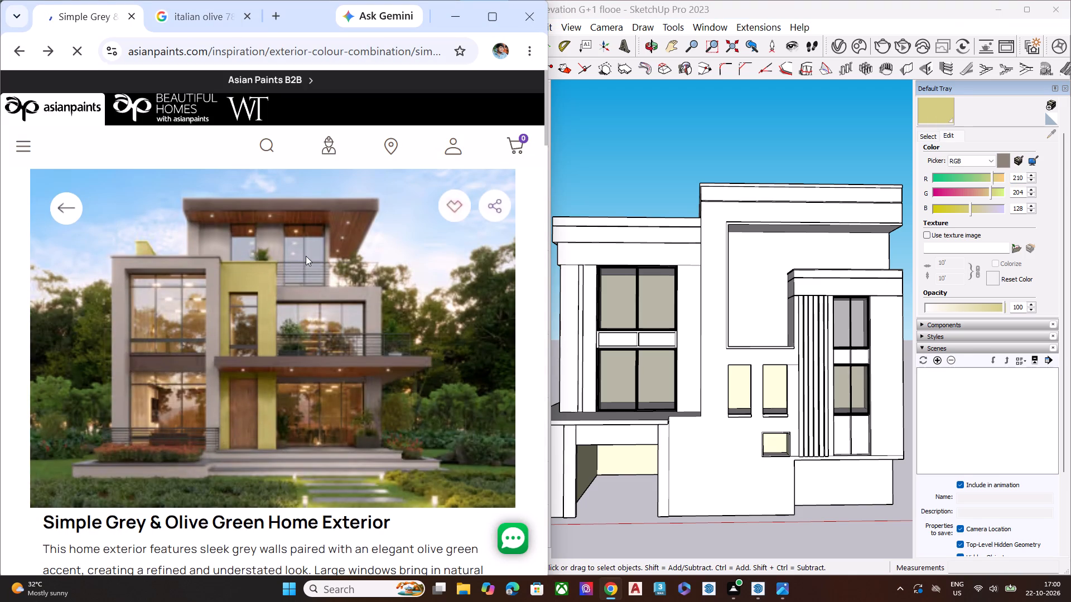
scroll(305, 261, "down", 5)
scroll(305, 264, "up", 6)
scroll(305, 264, "down", 5)
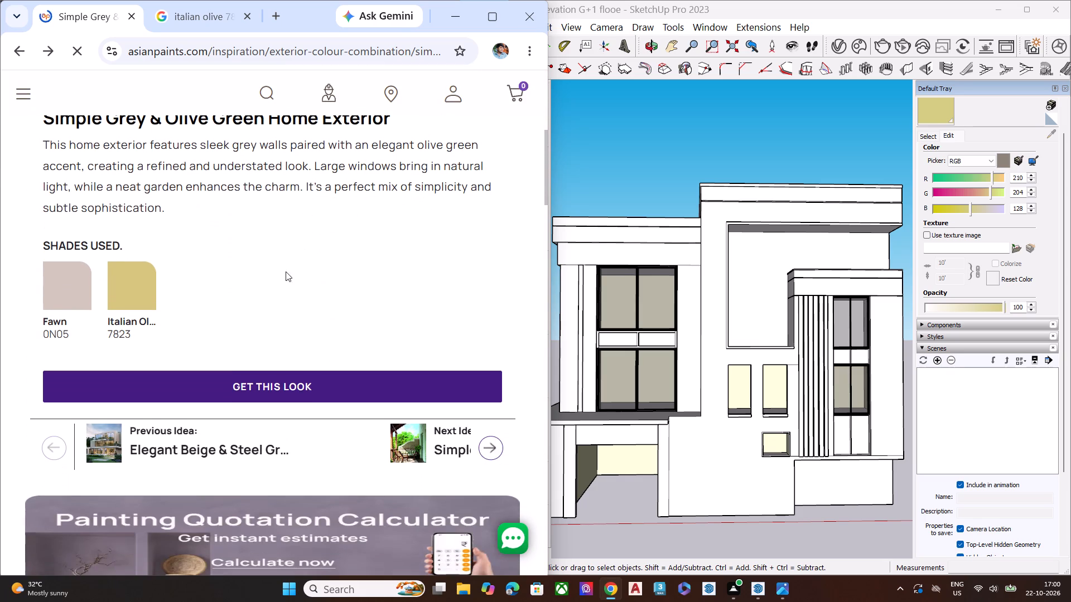
Open the Fawn 0N05 shade page, and return to the Simple Grey & Olive Green idea to examine its house photo and shades.
left_click(61, 288)
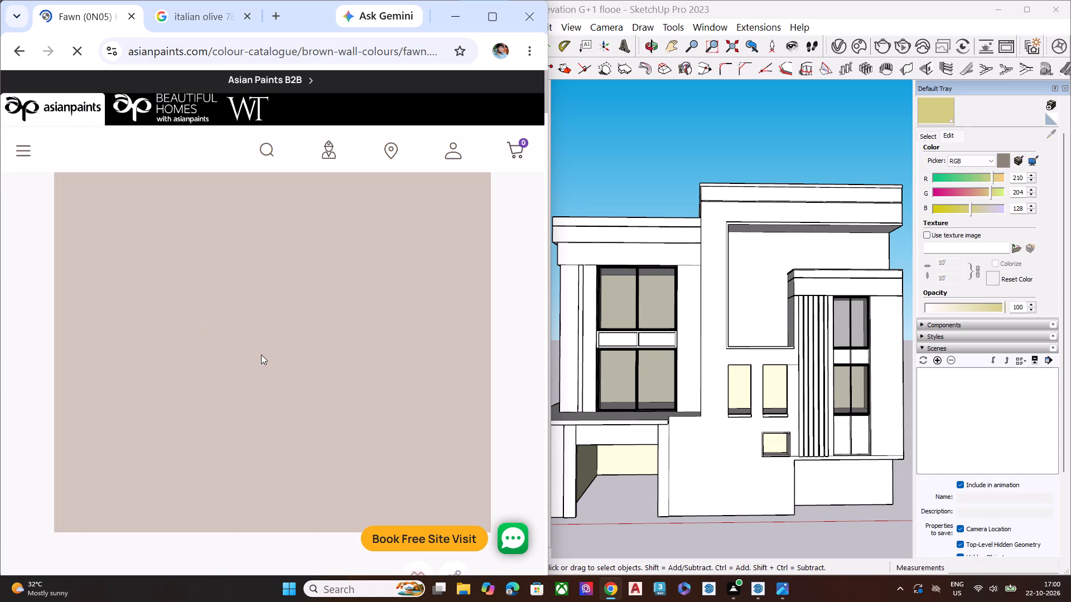
scroll(261, 355, "up", 5)
left_click(28, 51)
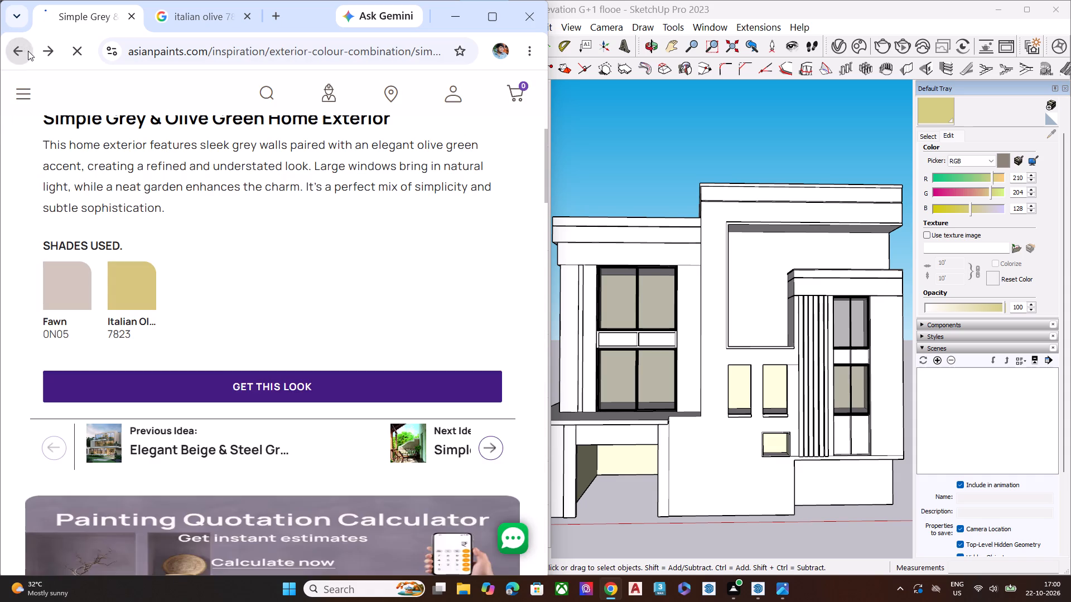
scroll(258, 314, "up", 2)
scroll(259, 312, "down", 2)
scroll(259, 312, "up", 5)
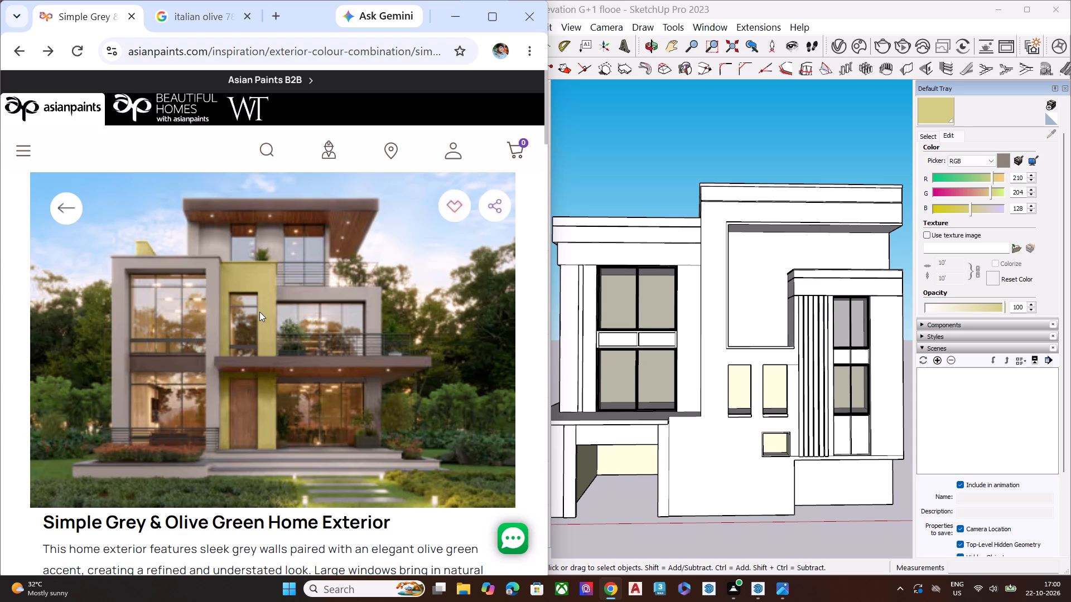
scroll(370, 270, "down", 4)
scroll(370, 271, "up", 4)
scroll(370, 271, "down", 3)
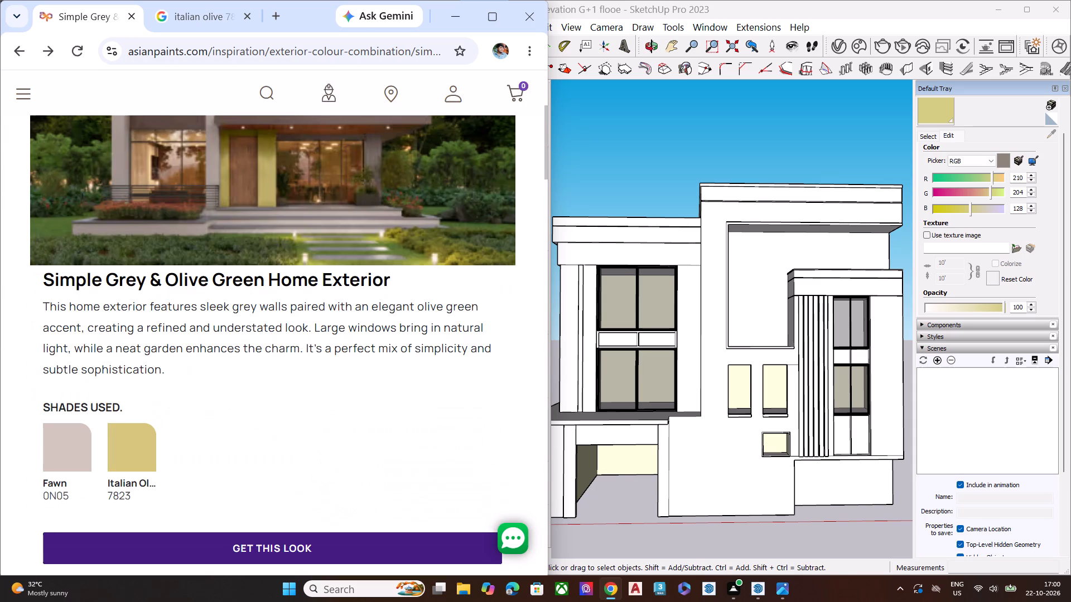
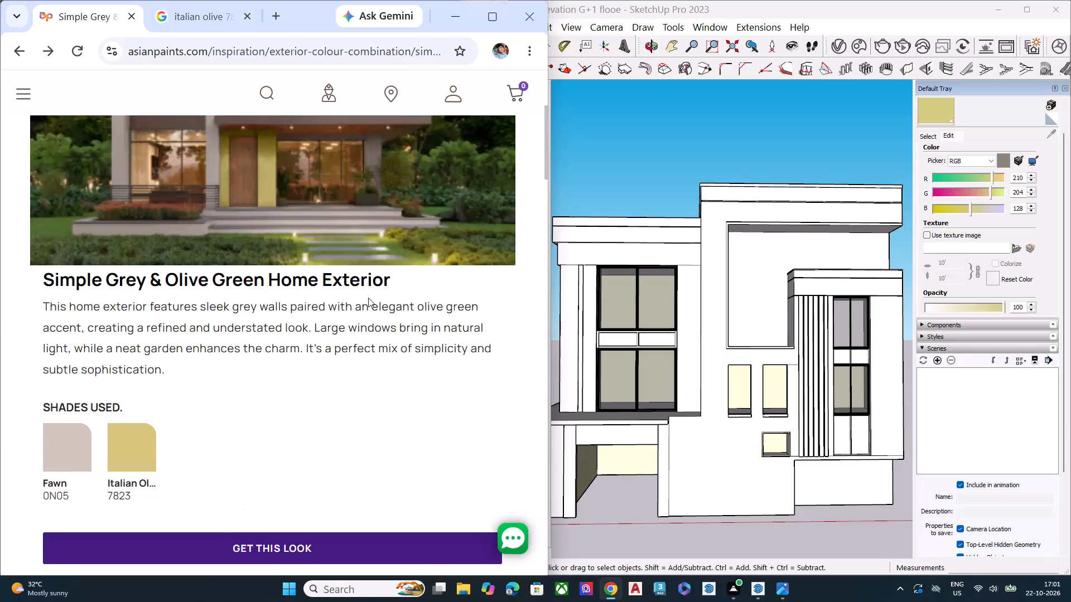
Open the Fawn 0N05 shade page from the shades used and examine its colour code and shade palette.
left_click(59, 455)
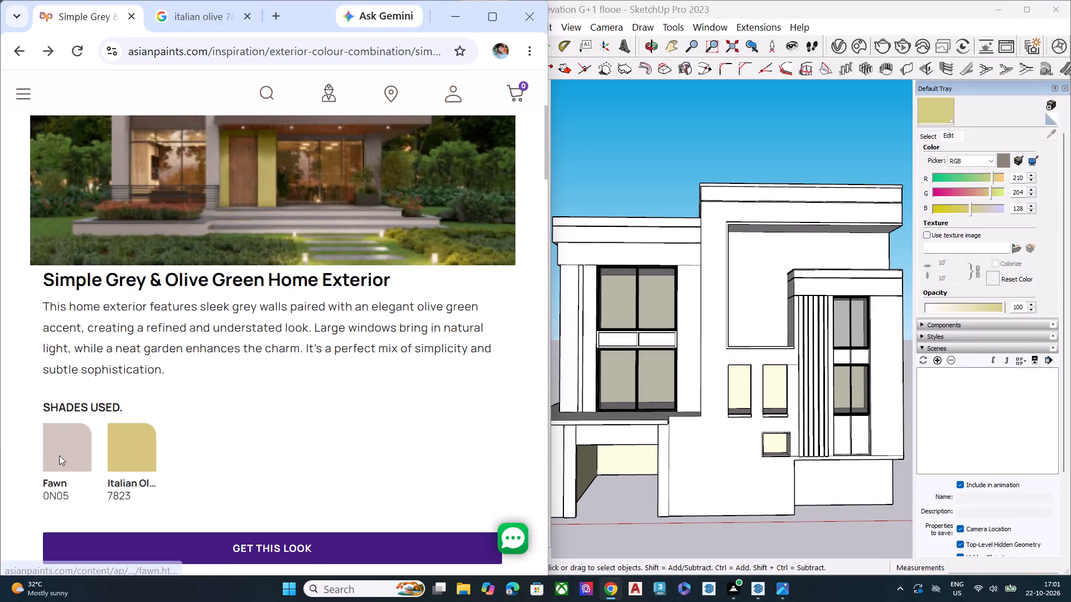
scroll(178, 305, "up", 3)
scroll(178, 305, "down", 2)
scroll(178, 305, "up", 1)
scroll(178, 305, "down", 2)
scroll(178, 305, "up", 1)
scroll(178, 305, "down", 3)
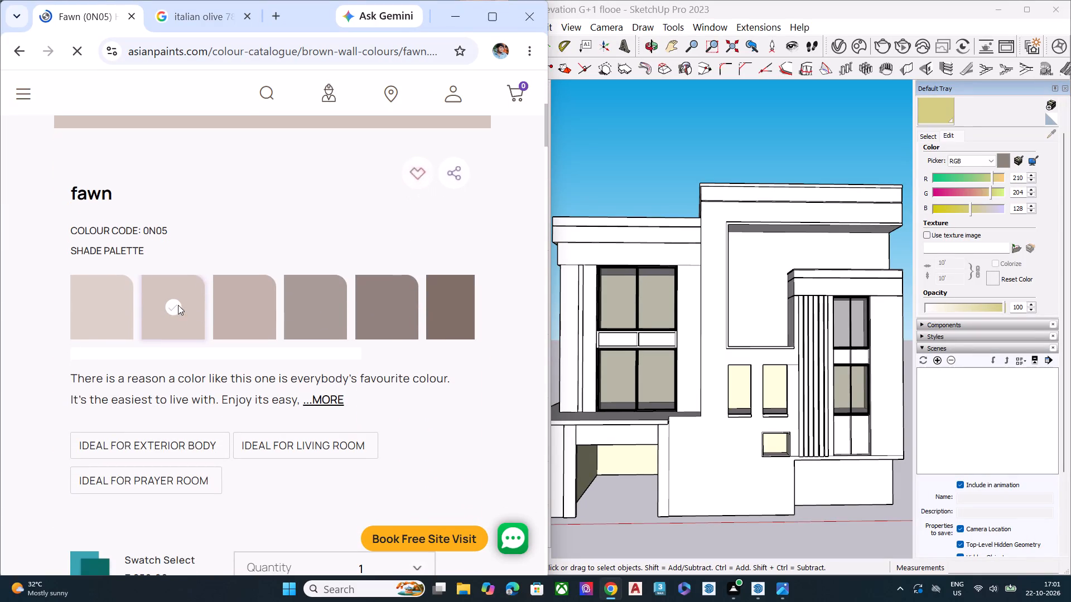
Change the existing Google search to "faw rgb code in sketch up" and run it.
left_click(208, 27)
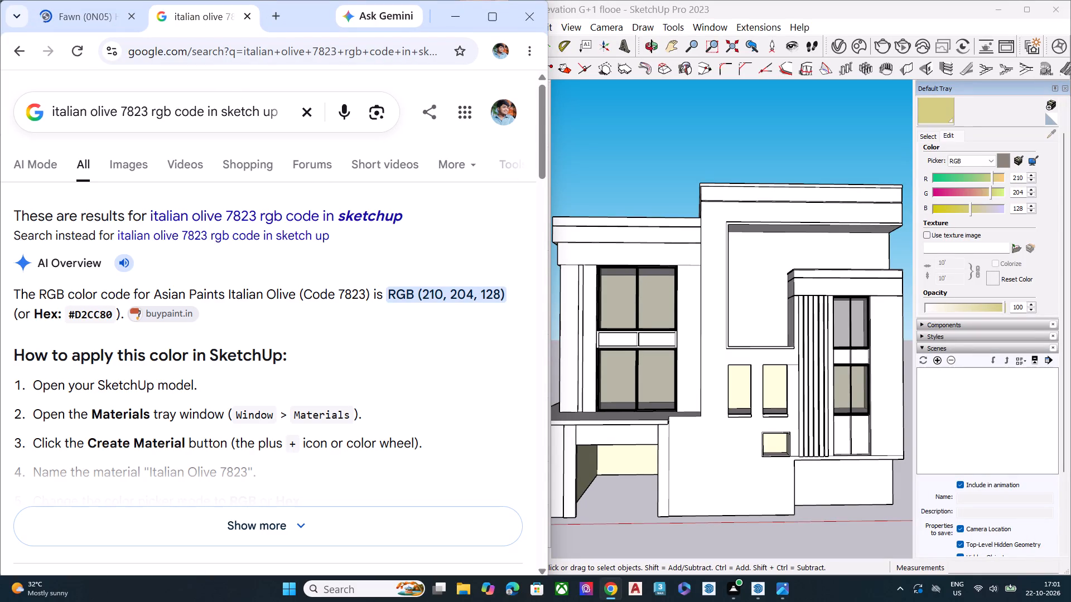
left_click_drag(147, 111, 51, 124)
key("BackSpace")
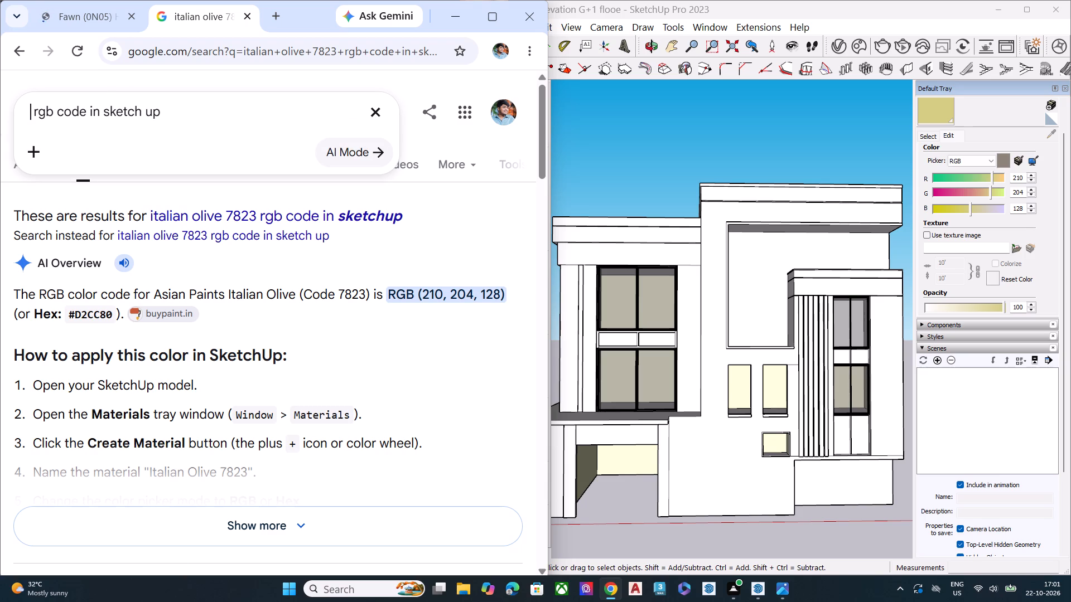
type("faw")
key("Return")
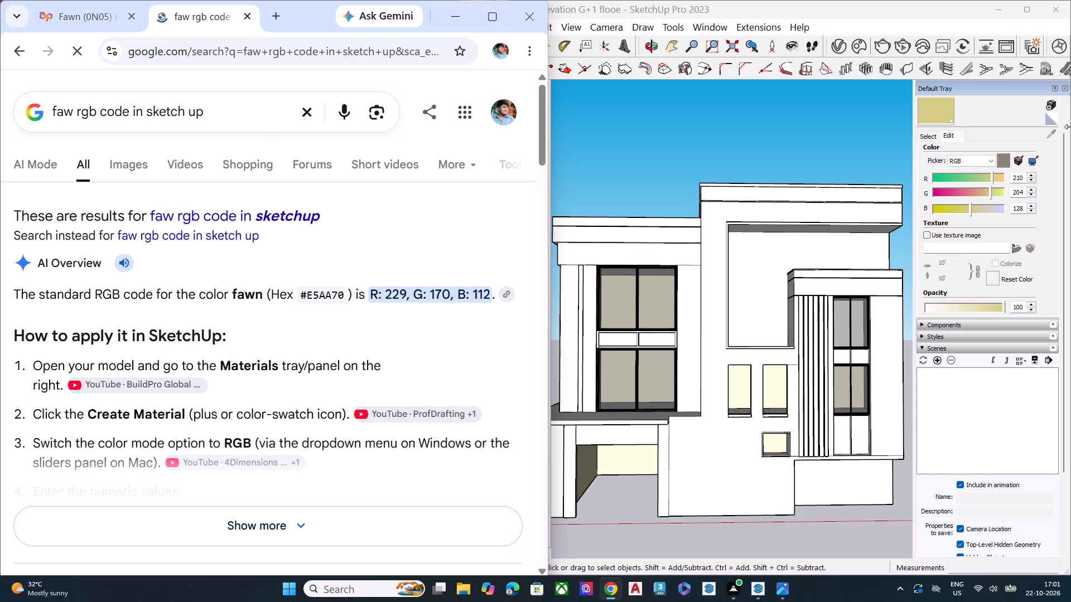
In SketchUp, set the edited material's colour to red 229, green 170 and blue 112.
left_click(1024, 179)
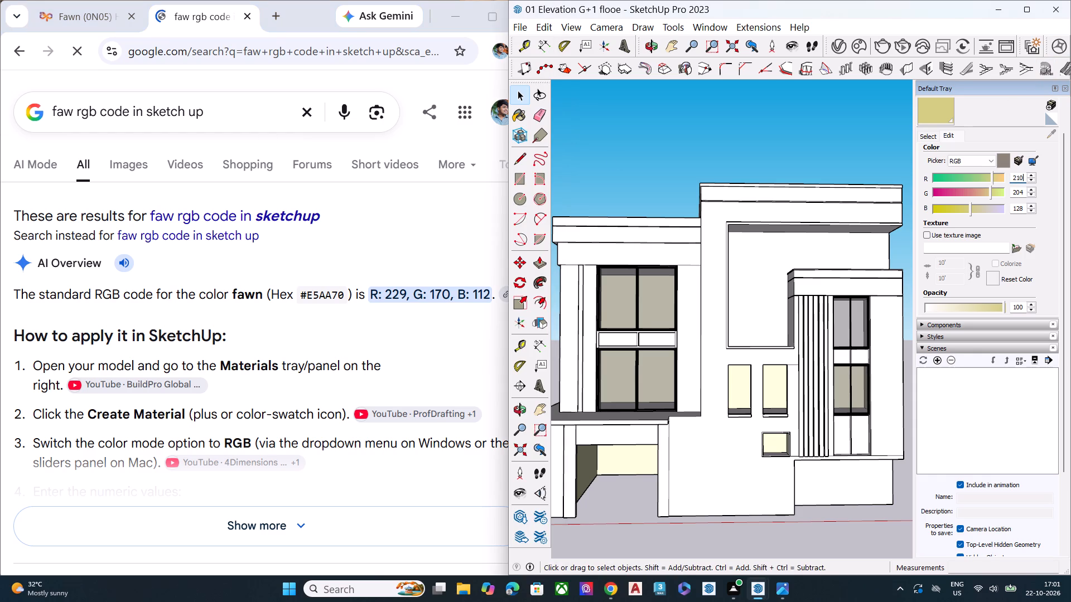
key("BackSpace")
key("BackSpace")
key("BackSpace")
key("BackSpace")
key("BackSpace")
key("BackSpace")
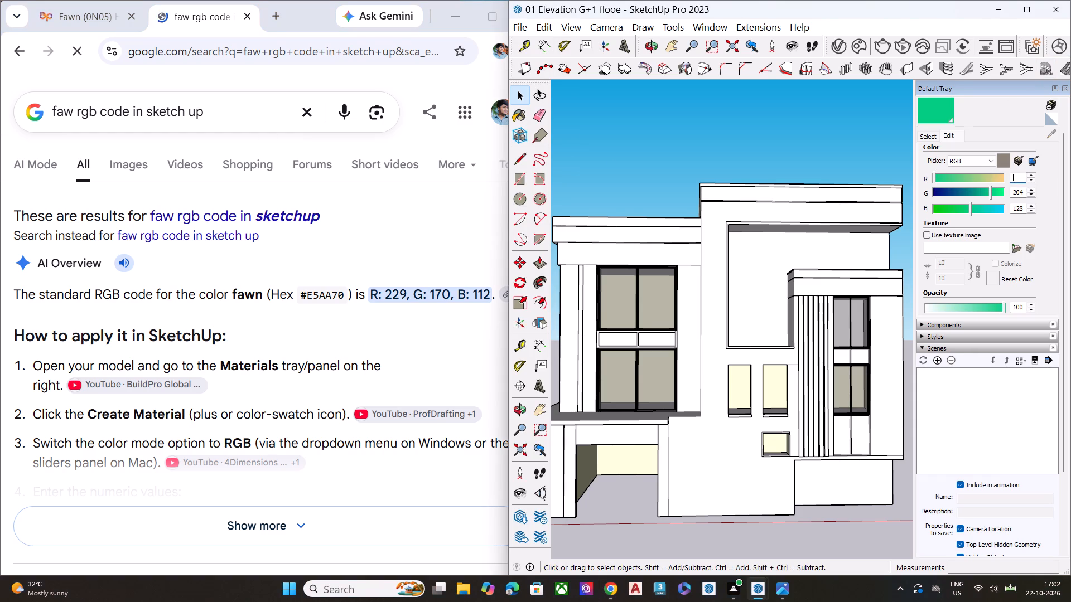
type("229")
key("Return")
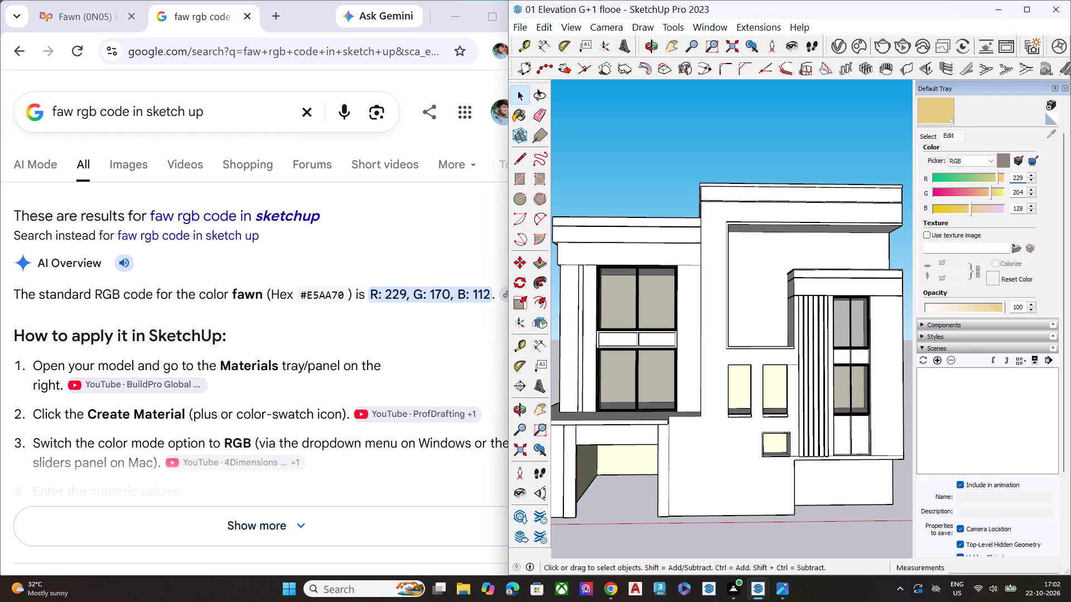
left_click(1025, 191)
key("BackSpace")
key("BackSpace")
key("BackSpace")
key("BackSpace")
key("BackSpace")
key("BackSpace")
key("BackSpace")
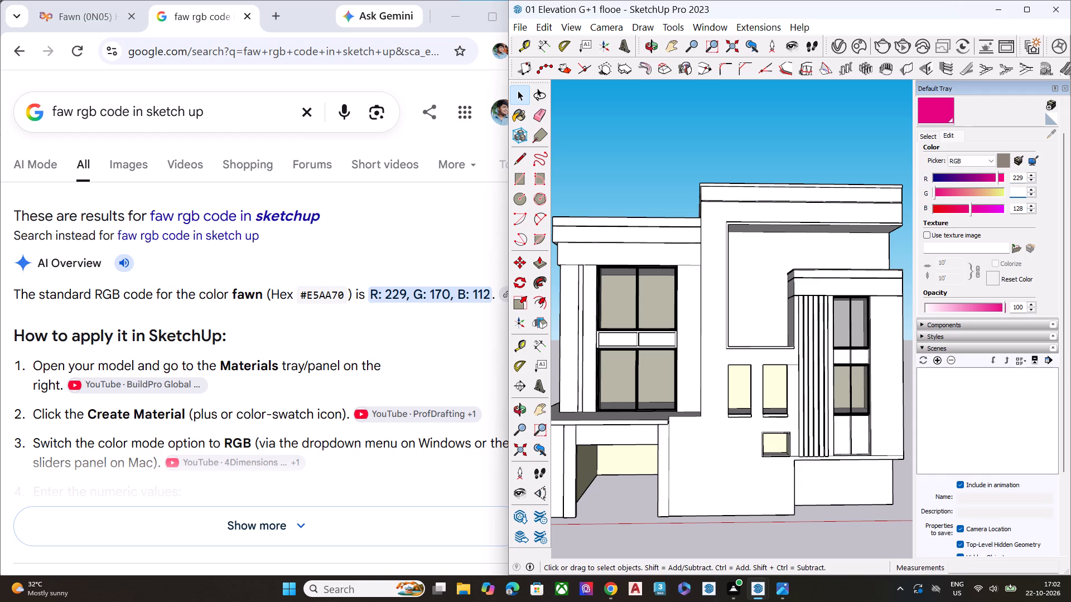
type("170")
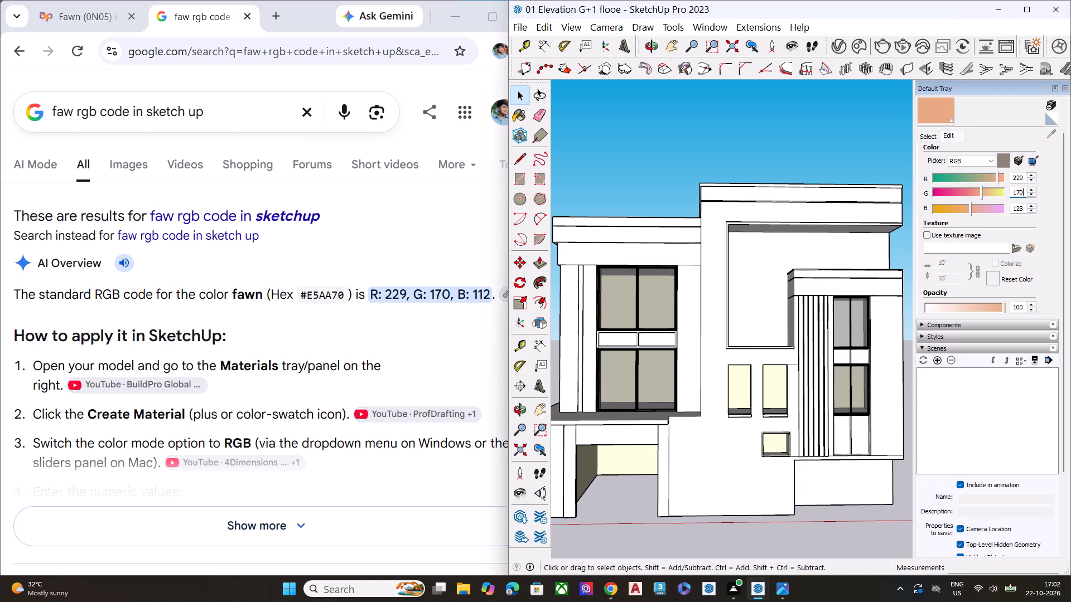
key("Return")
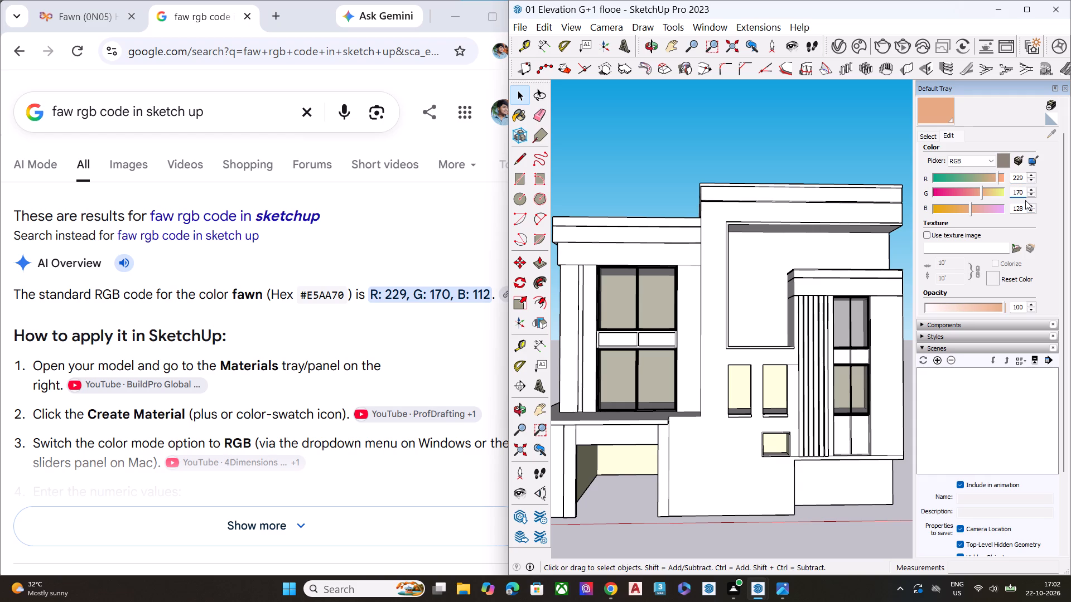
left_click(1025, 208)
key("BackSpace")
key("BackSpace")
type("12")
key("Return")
In the browser, refine the Google search to "faw colour asian rgb code in sketch up".
left_click(72, 113)
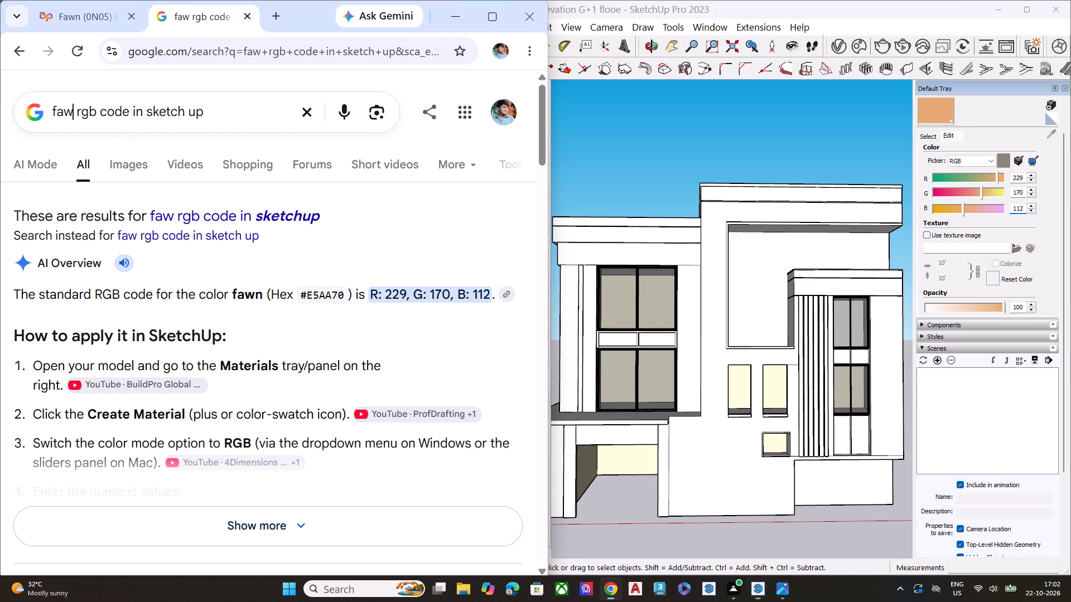
key("space")
type("colo")
type("ur")
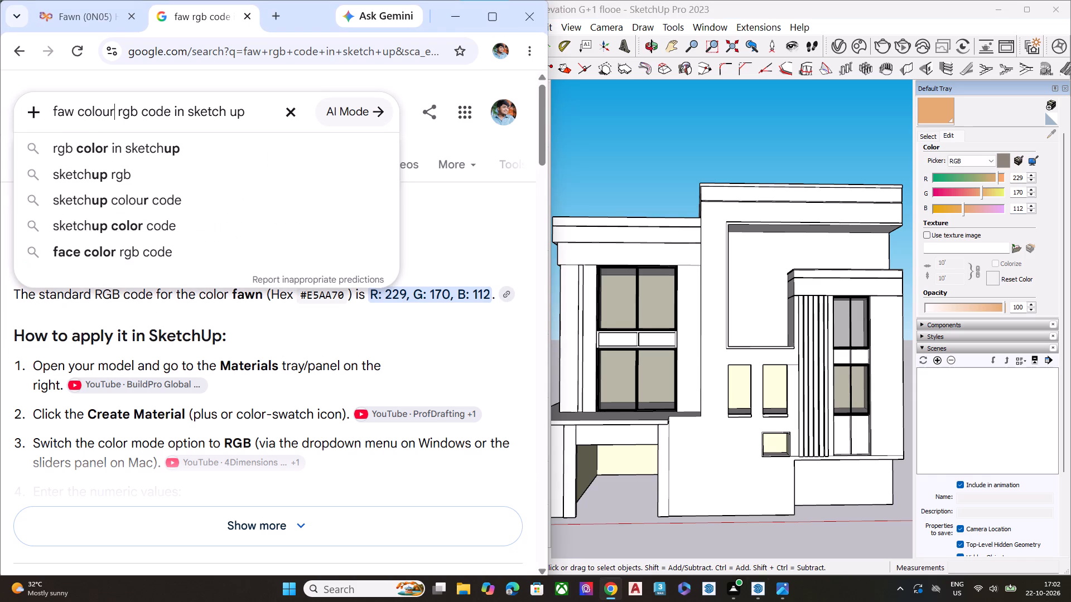
key("space")
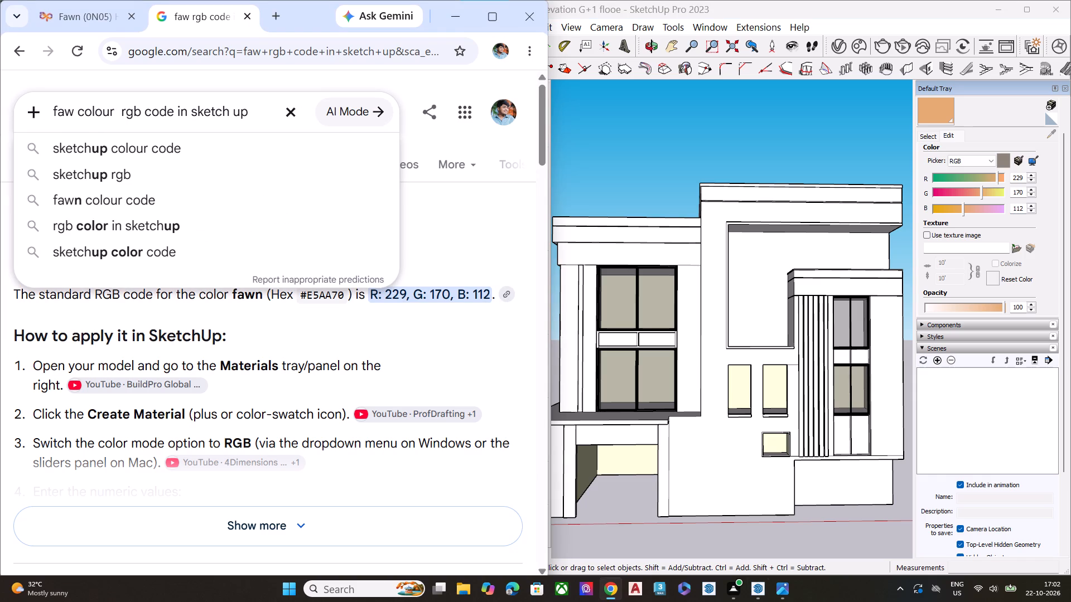
type("asian")
key("space")
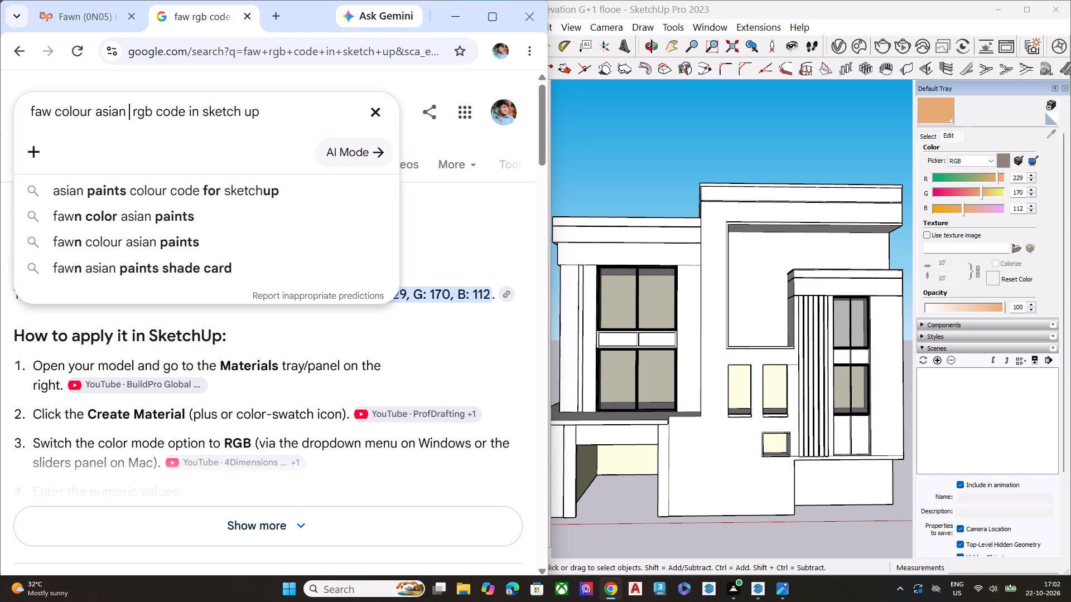
key("Return")
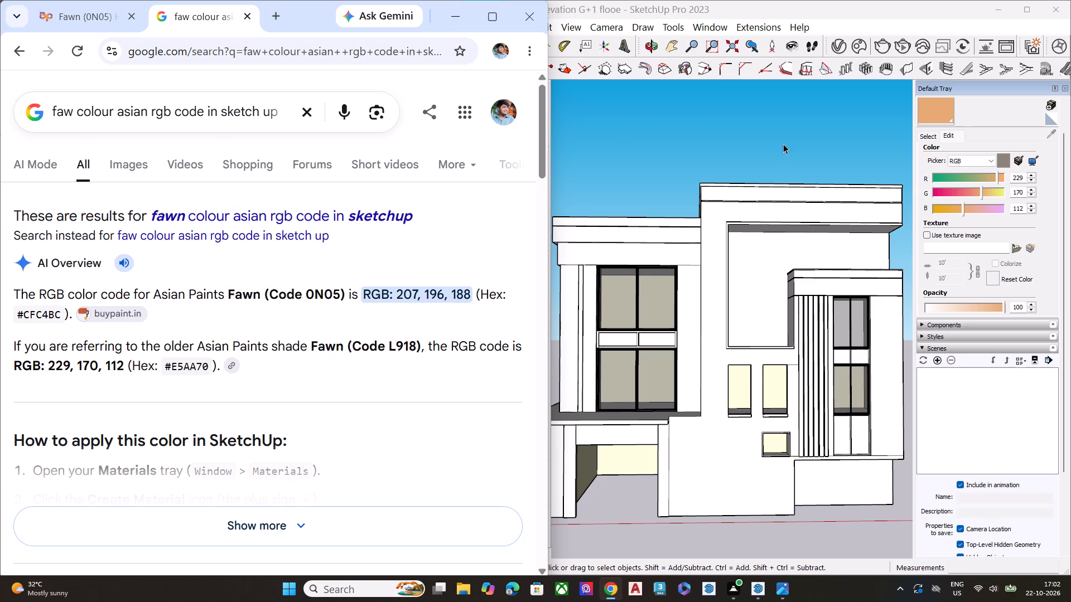
In SketchUp, set the edited material's colour to Fawn 0N05's red 207, green 196 and blue 188.
left_click(1025, 177)
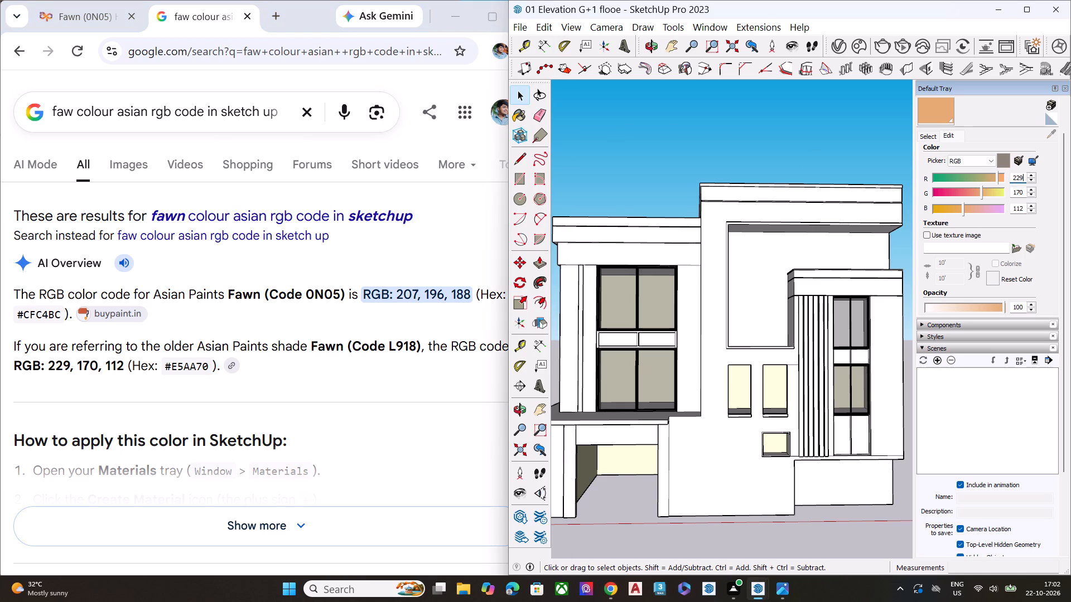
key("BackSpace")
key("BackSpace")
key("BackSpace")
key("BackSpace")
key("BackSpace")
type("207")
key("Return")
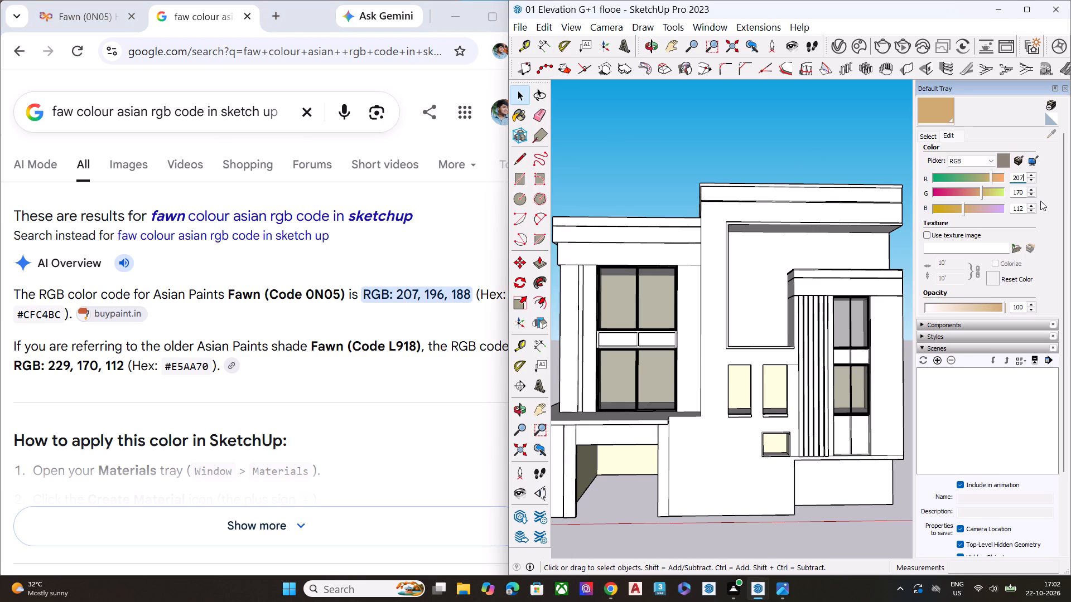
left_click(1024, 191)
key("BackSpace")
key("BackSpace")
key("BackSpace")
key("BackSpace")
key("BackSpace")
key("1")
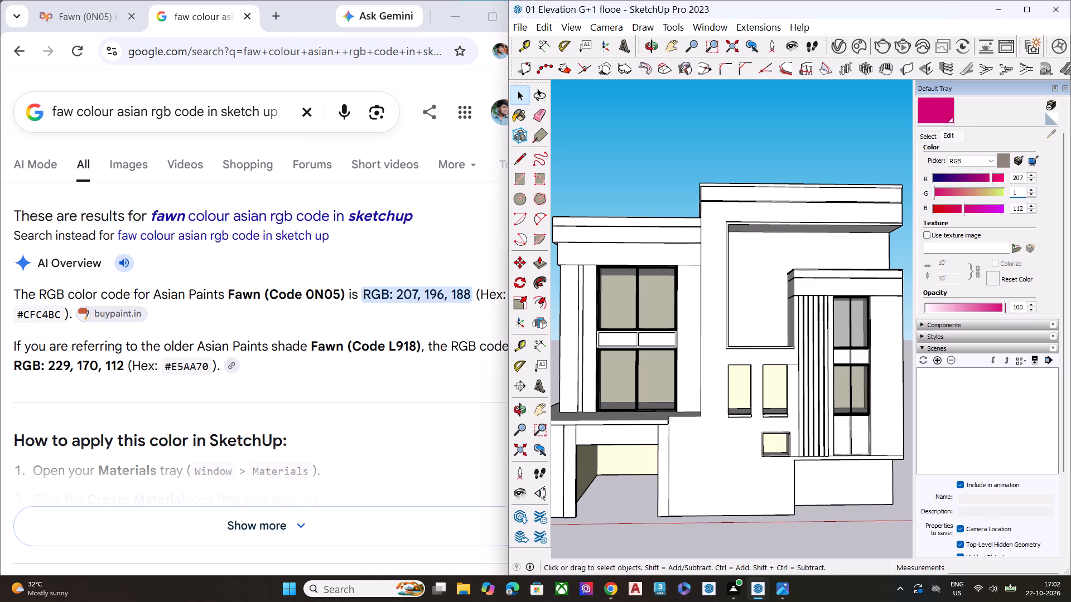
type("96")
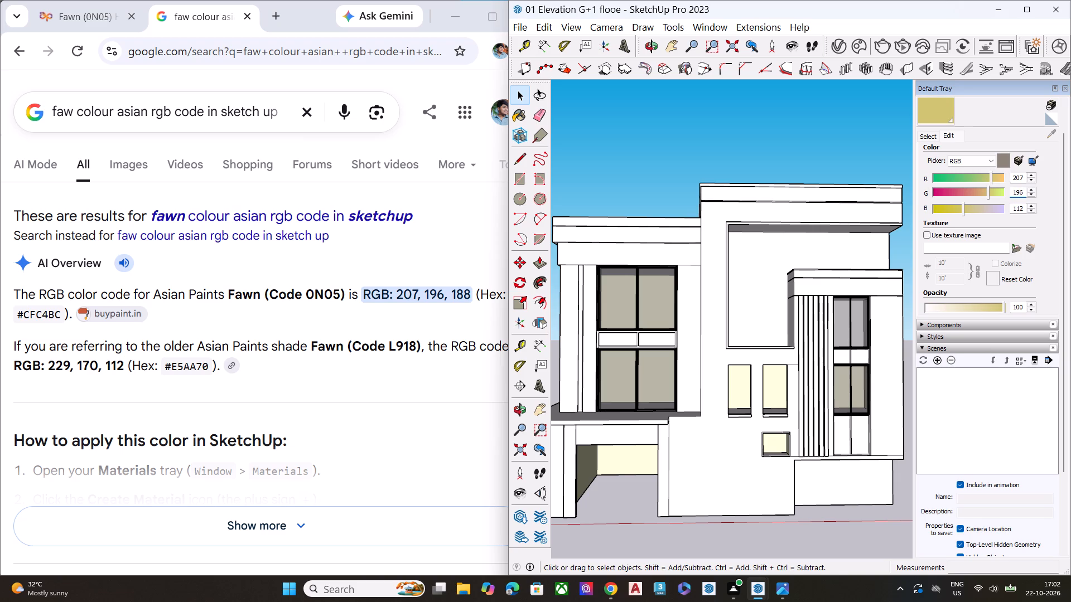
key("Return")
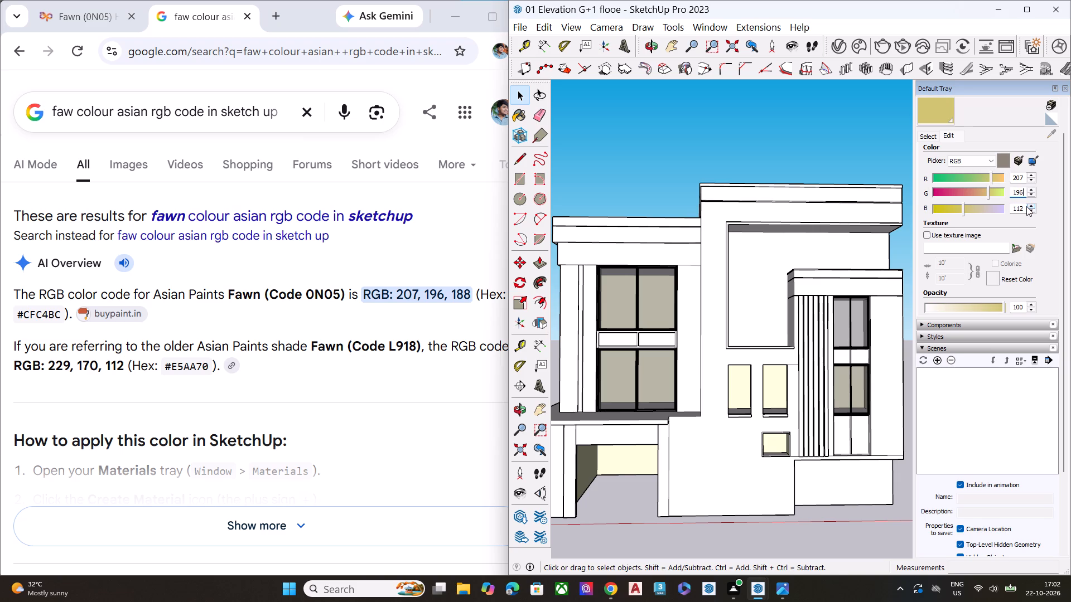
left_click(1026, 206)
left_click(1023, 210)
key("BackSpace")
key("BackSpace")
key("BackSpace")
key("BackSpace")
key("BackSpace")
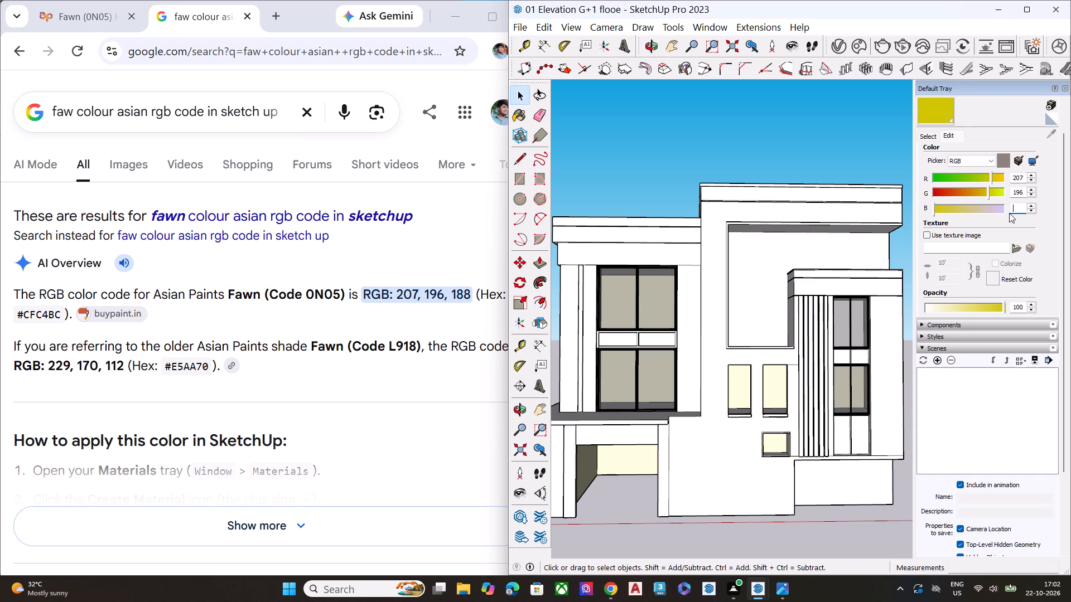
type("188")
key("Return")
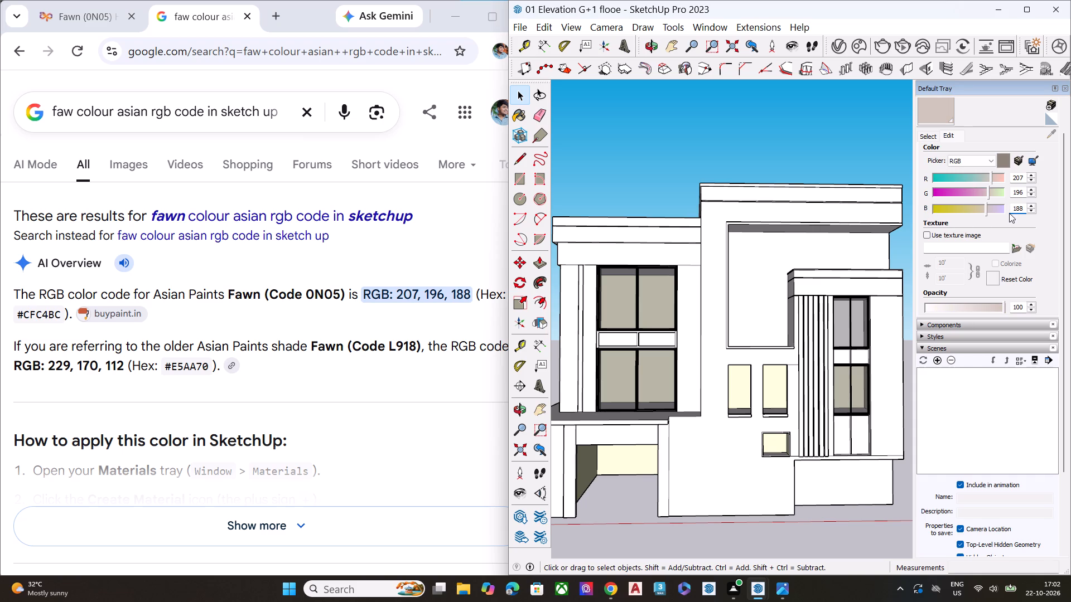
Switch to the browser's Fawn 0N05 shade page and compare its swatch with the edited SketchUp material.
left_click(58, 9)
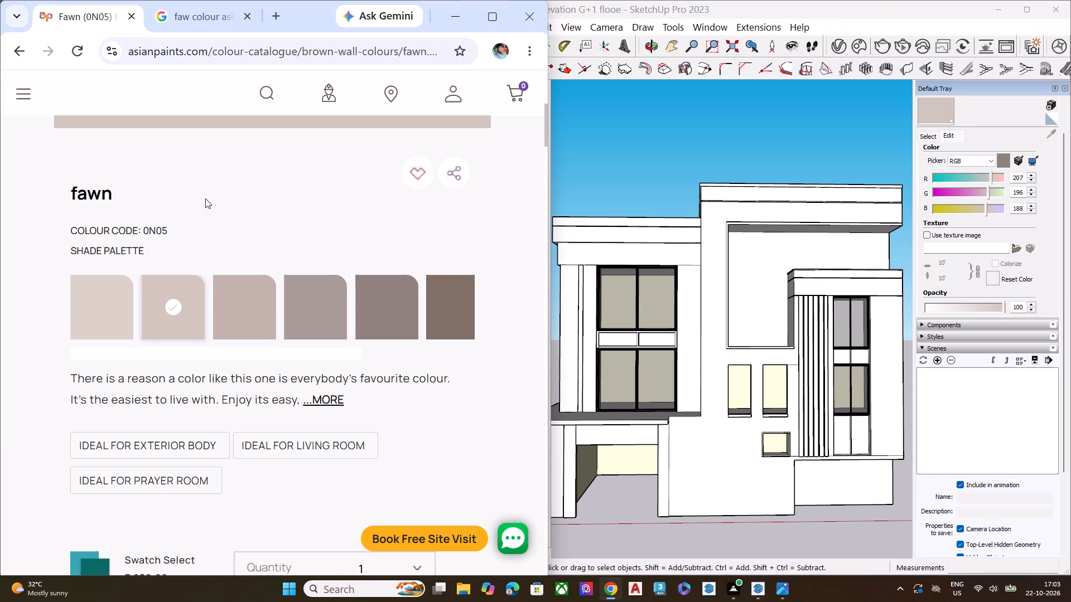
scroll(1070, 152, "up", 3)
scroll(258, 201, "up", 6)
scroll(247, 312, "down", 5)
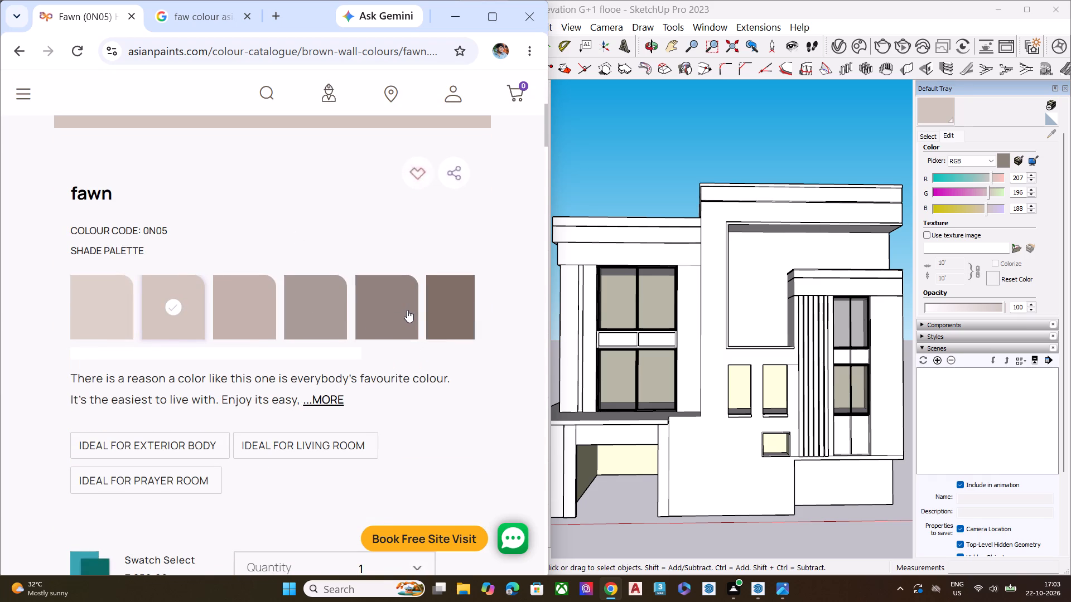
Return to the Simple Grey & Olive Green idea, examine its house photo and shades, and go back to the exterior colour combinations page.
left_click(16, 55)
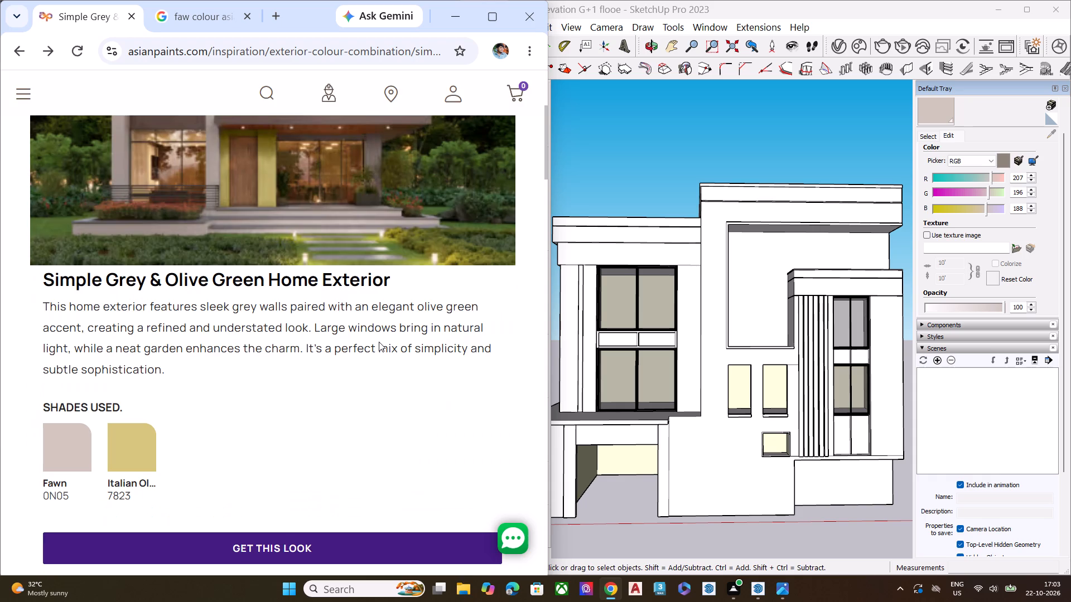
scroll(379, 342, "up", 3)
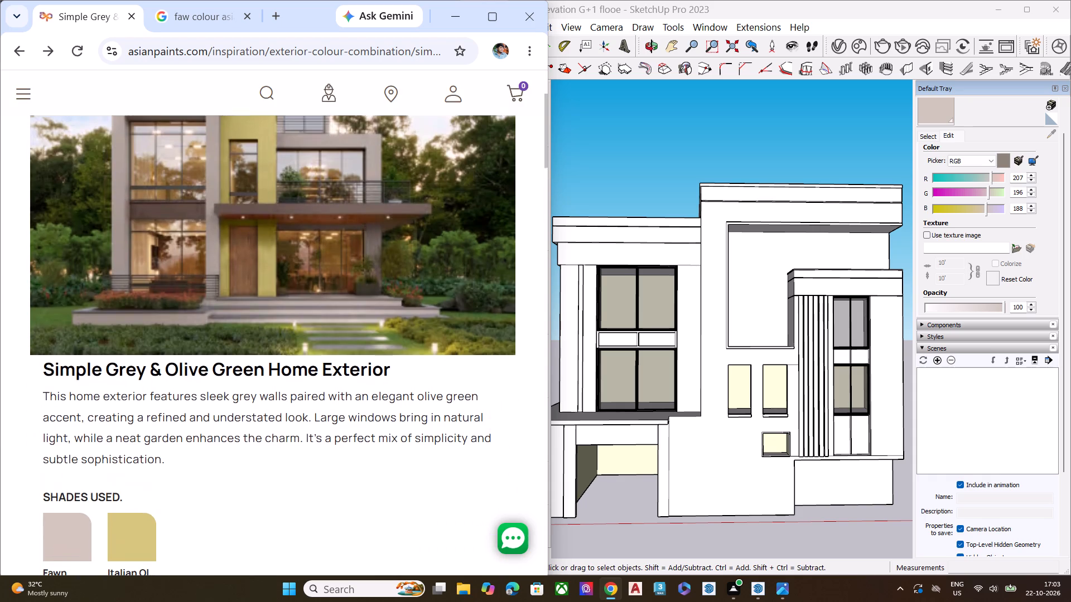
scroll(379, 342, "up", 2)
scroll(379, 342, "down", 2)
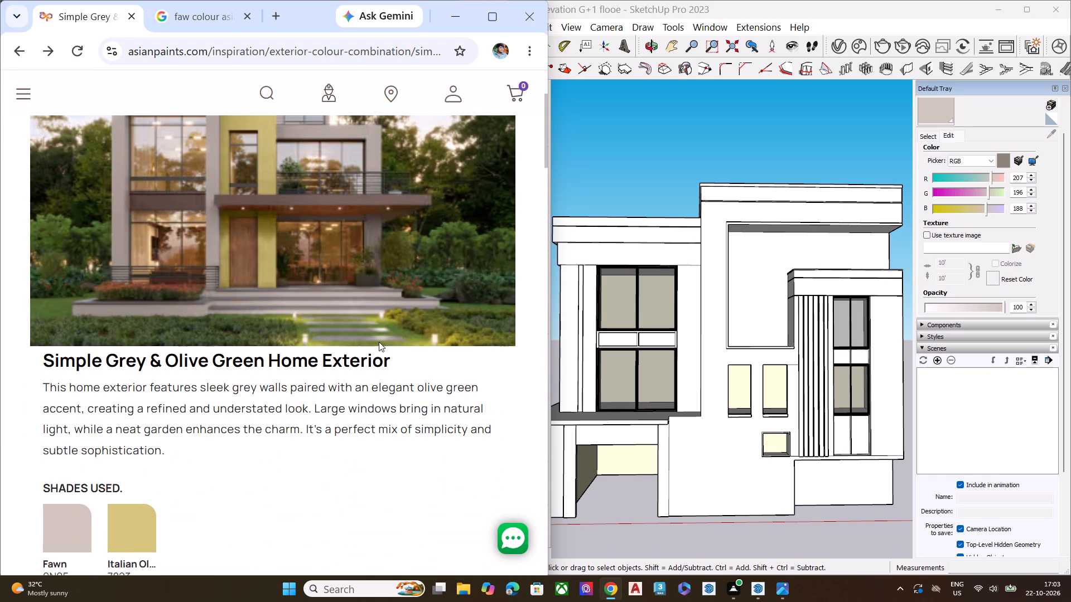
scroll(379, 342, "down", 9)
scroll(379, 342, "up", 1)
scroll(379, 342, "down", 1)
scroll(379, 342, "up", 2)
scroll(379, 342, "down", 1)
scroll(379, 342, "up", 3)
scroll(379, 342, "down", 2)
scroll(379, 342, "up", 3)
left_click(26, 49)
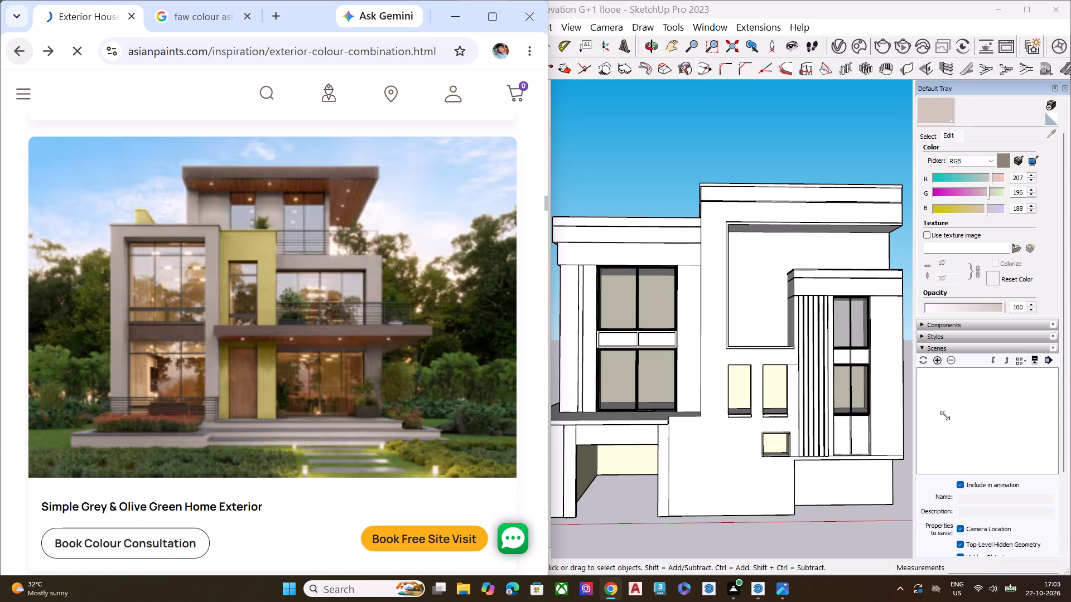
Browse the house ideas on the exterior colour combinations page and compare them with an angled view of the SketchUp house.
scroll(449, 394, "up", 1)
scroll(449, 394, "down", 7)
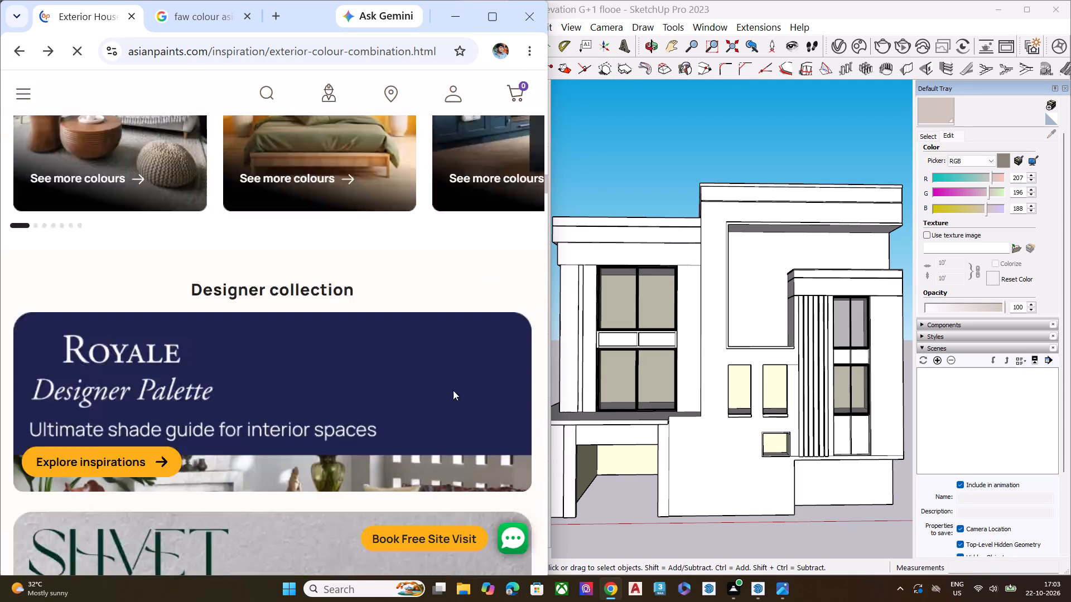
scroll(459, 383, "down", 14)
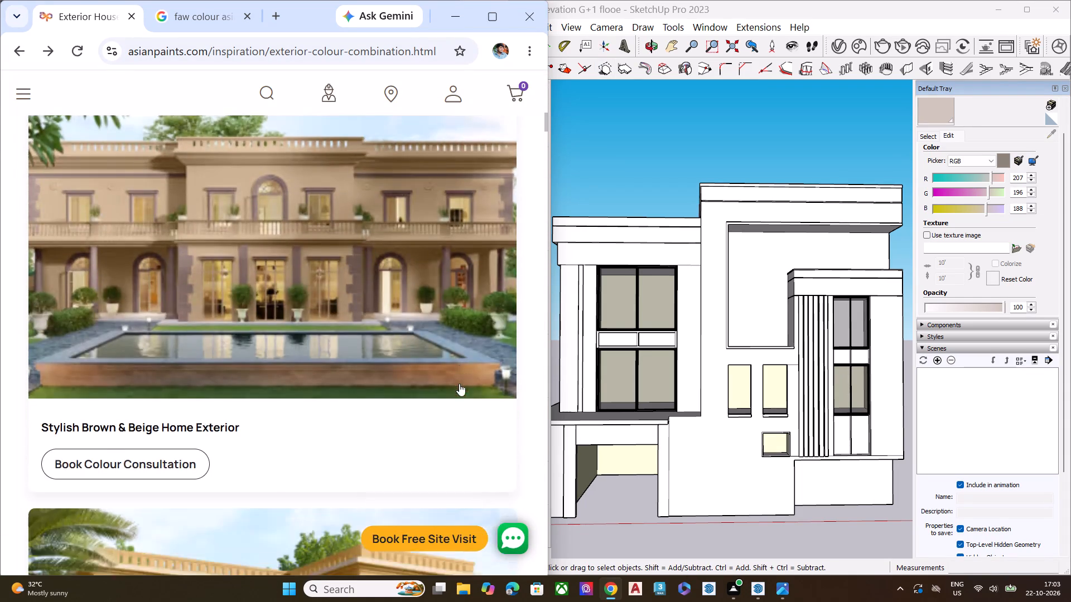
scroll(459, 383, "down", 6)
scroll(877, 359, "down", 7)
scroll(795, 375, "up", 1)
middle_click_drag(795, 375, 639, 364)
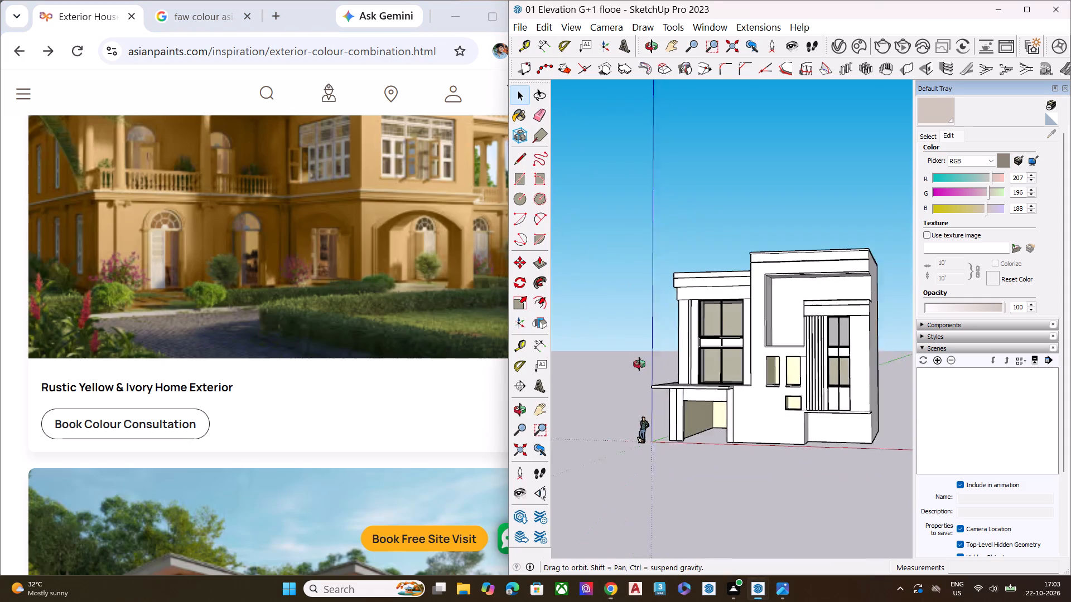
middle_click_drag(639, 364, 577, 360)
scroll(942, 360, "up", 1)
scroll(580, 354, "down", 4)
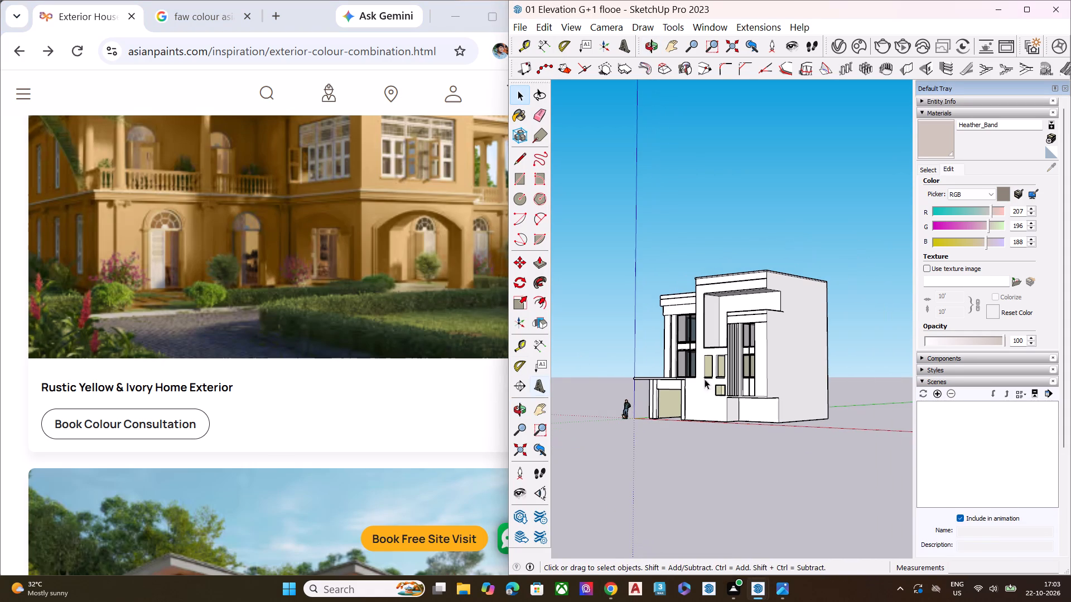
scroll(286, 374, "down", 5)
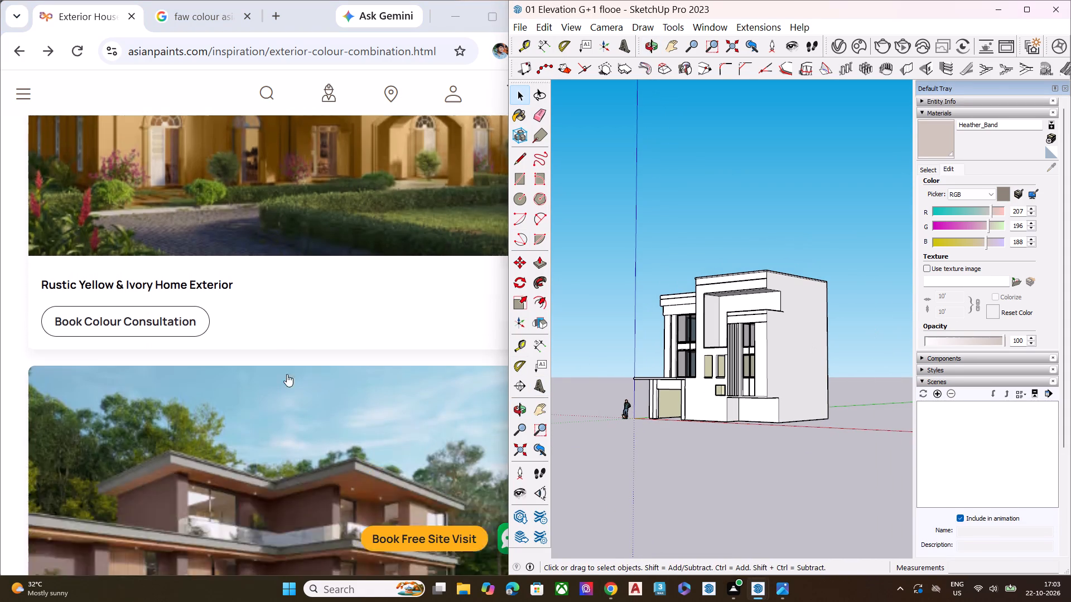
scroll(287, 374, "down", 2)
scroll(291, 374, "up", 5)
scroll(291, 374, "down", 4)
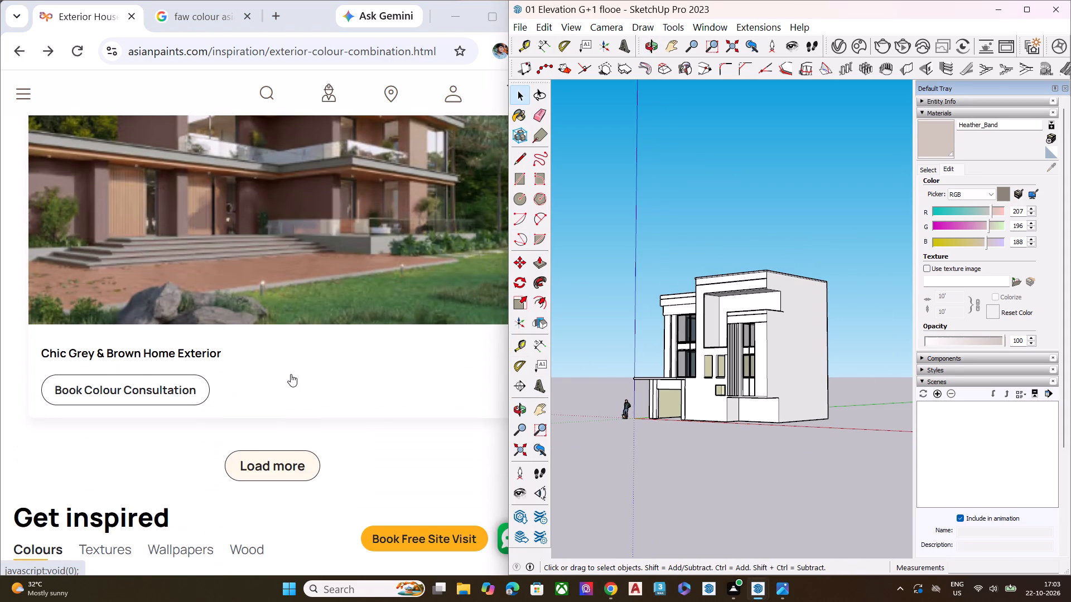
Open the Chic Grey & Brown Home Exterior idea and examine its house photo, description and shades used.
left_click(155, 396)
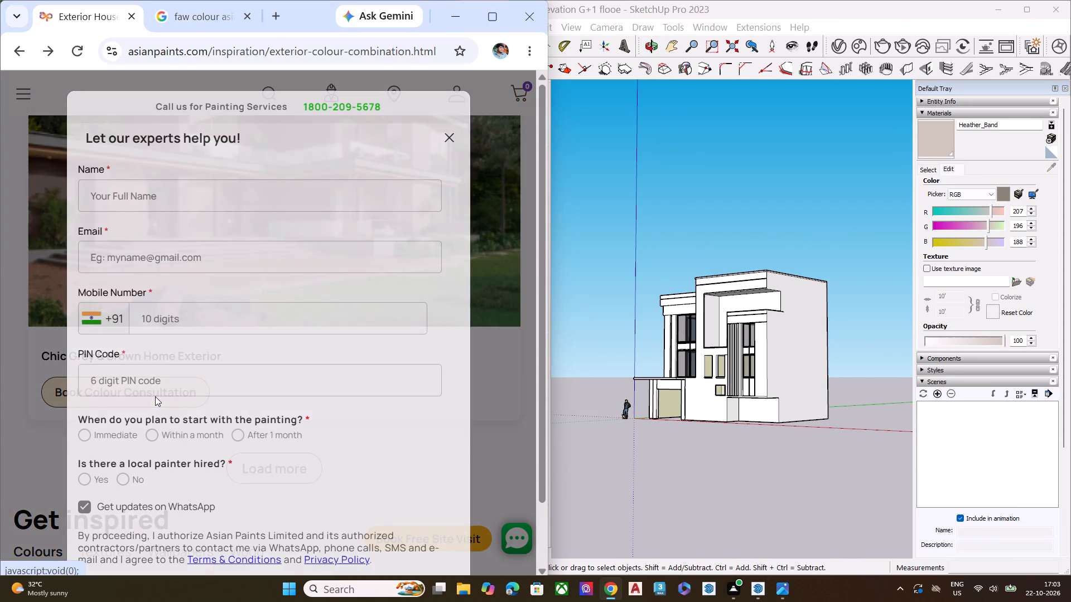
left_click(451, 139)
left_click(286, 234)
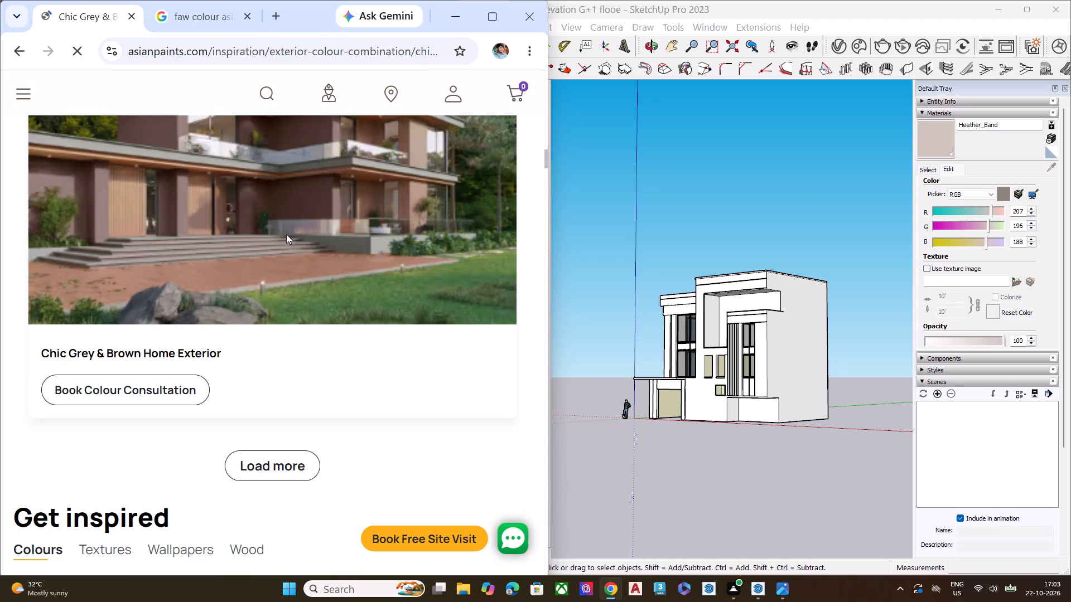
scroll(249, 244, "down", 7)
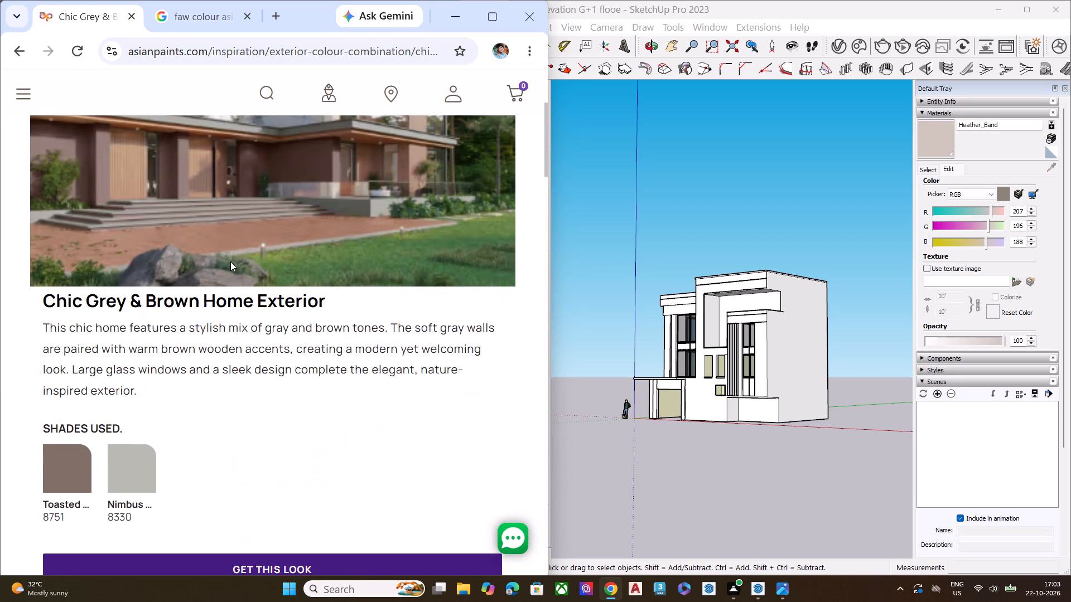
scroll(230, 261, "down", 1)
scroll(243, 255, "up", 1)
scroll(243, 255, "down", 1)
scroll(243, 255, "up", 2)
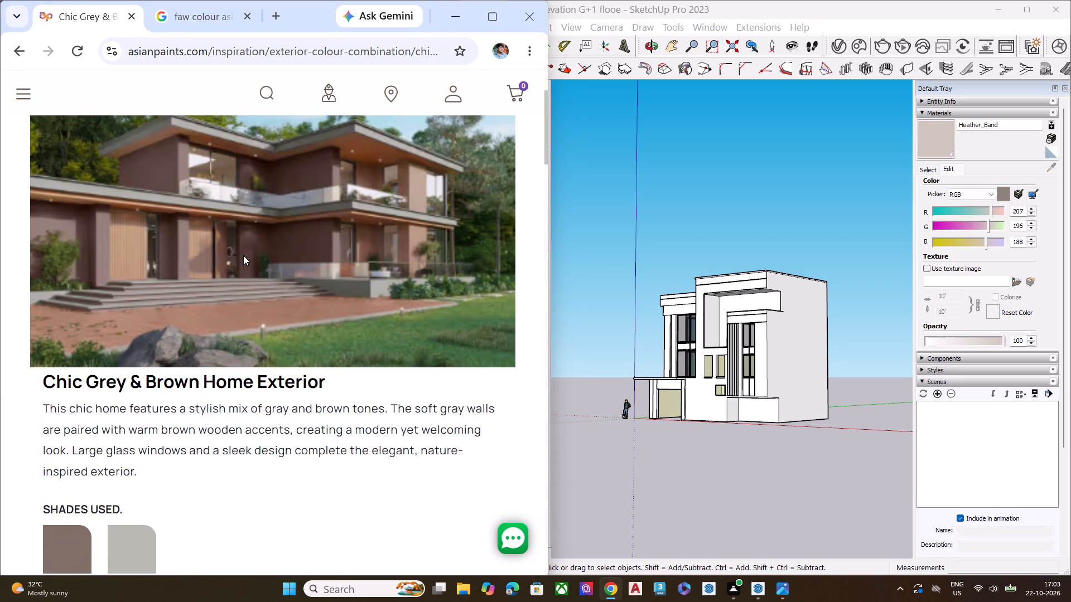
scroll(243, 255, "down", 2)
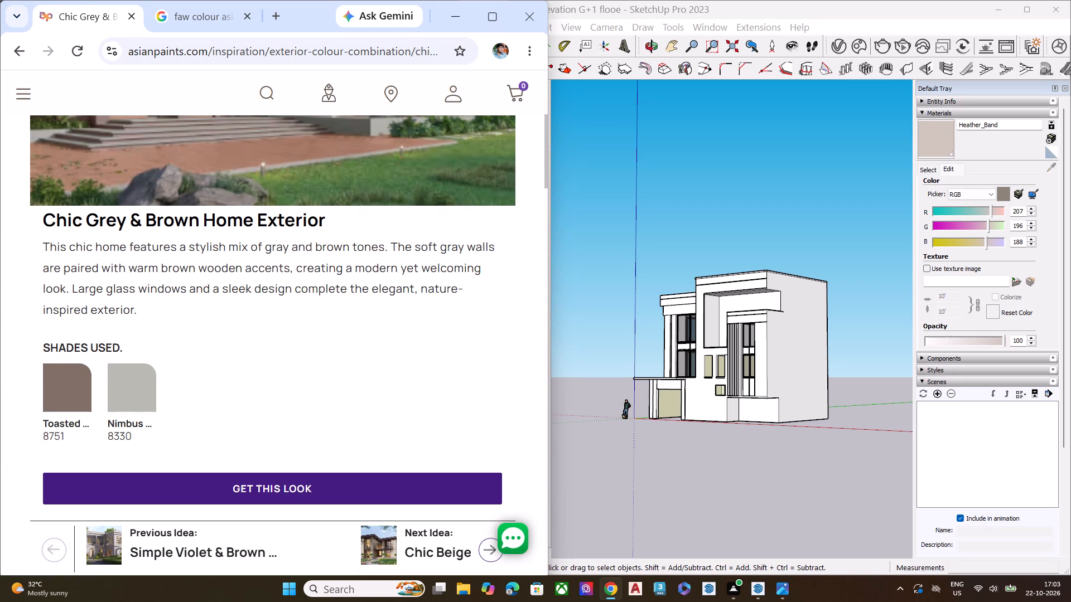
Open the Toasted Toffee 8751 shade page and examine its room photo and shade palette.
left_click(70, 399)
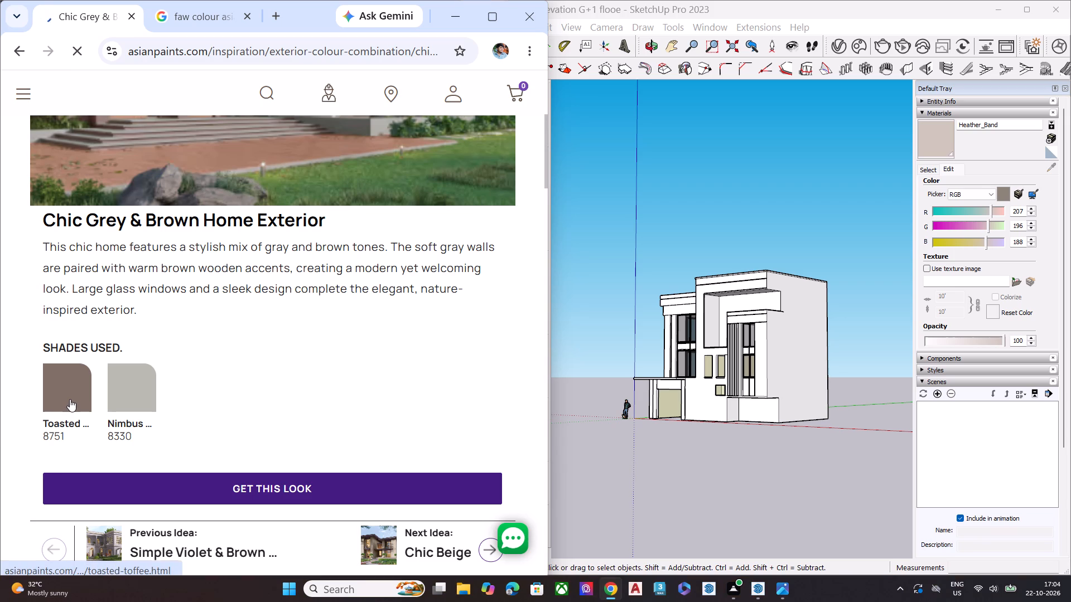
scroll(231, 341, "down", 6)
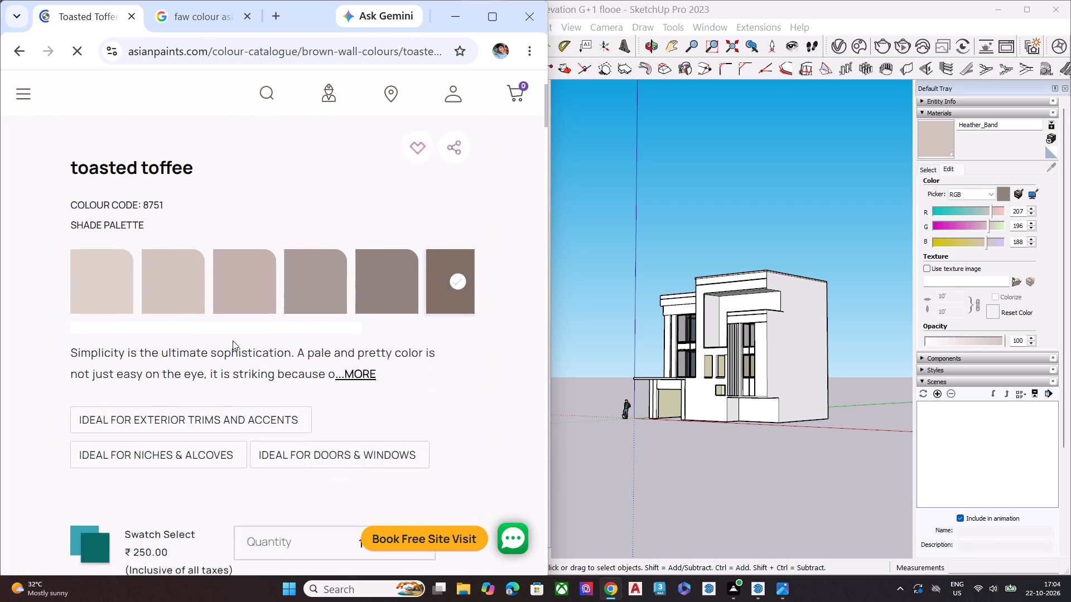
scroll(234, 340, "up", 6)
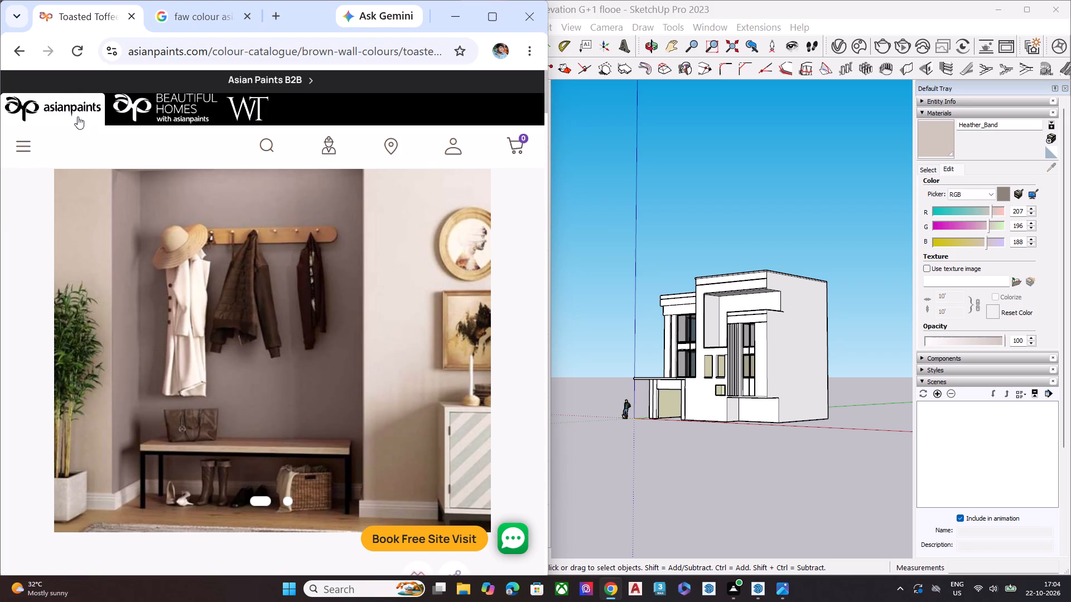
Return to the Chic Grey & Brown Home Exterior idea and re-examine its house photo and shades.
left_click(22, 62)
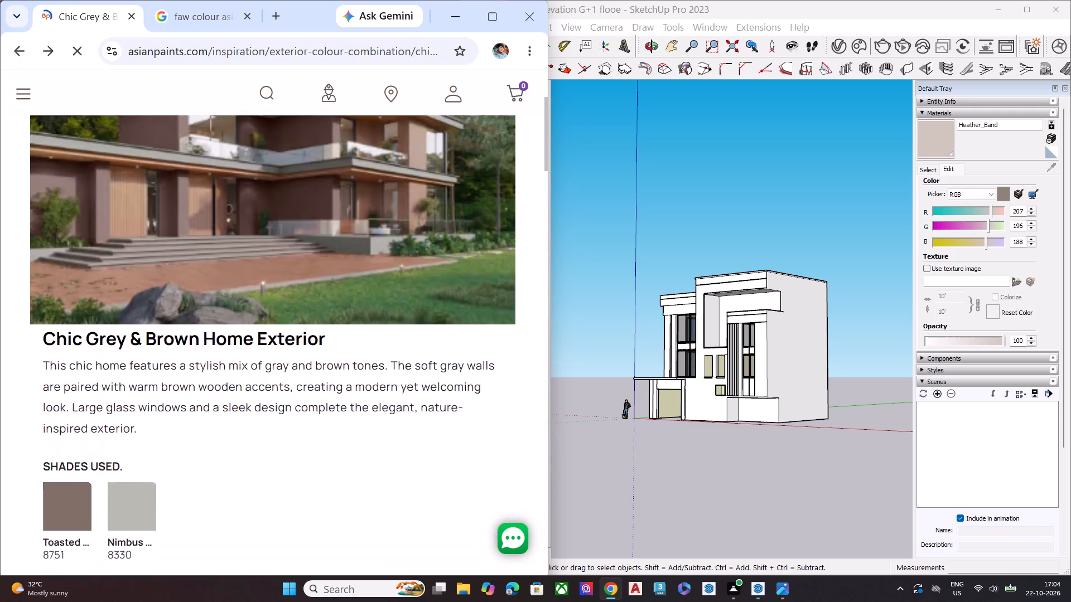
scroll(309, 381, "up", 1)
scroll(297, 380, "down", 1)
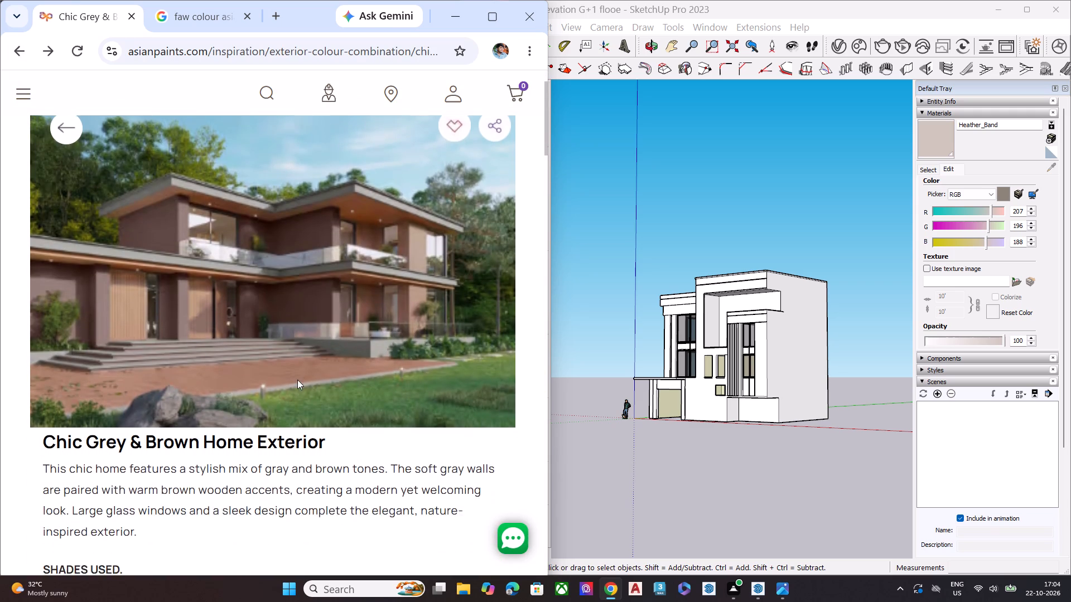
scroll(297, 380, "down", 1)
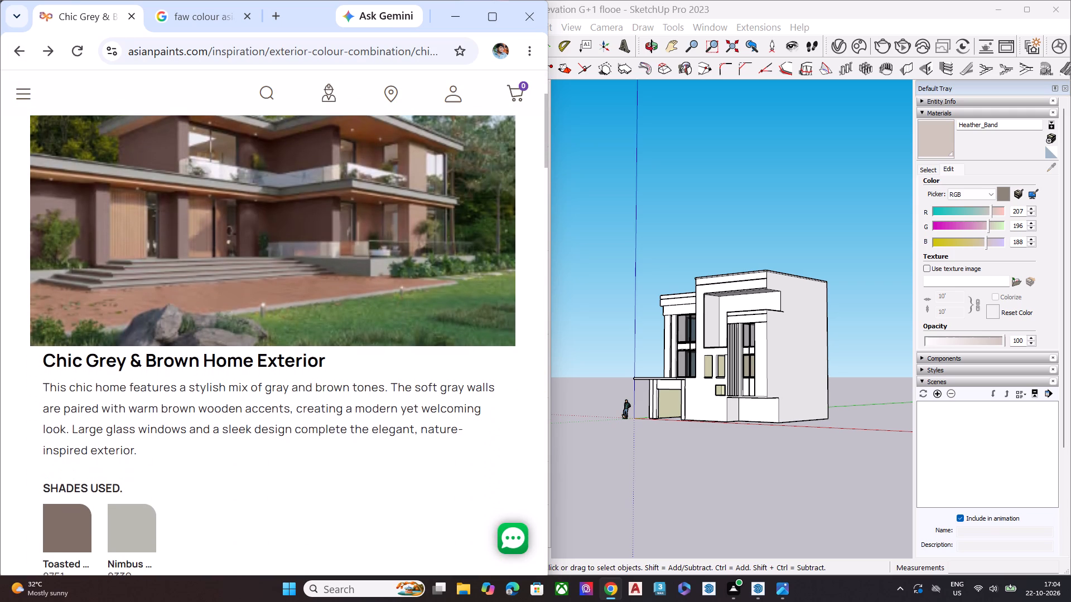
scroll(197, 389, "down", 8)
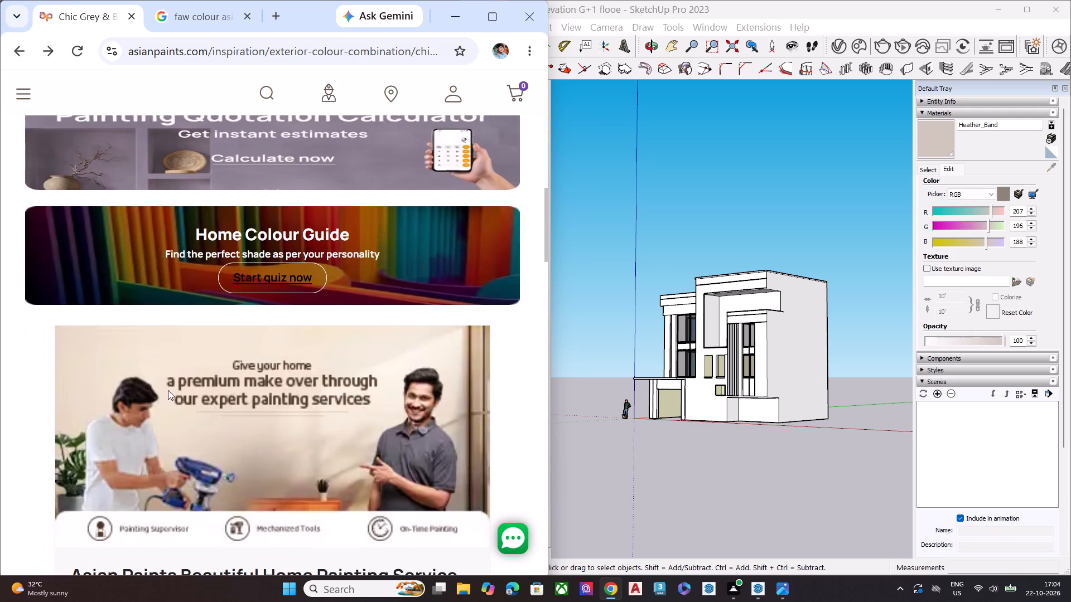
scroll(168, 390, "down", 5)
scroll(171, 389, "up", 2)
scroll(171, 389, "down", 1)
scroll(171, 389, "up", 11)
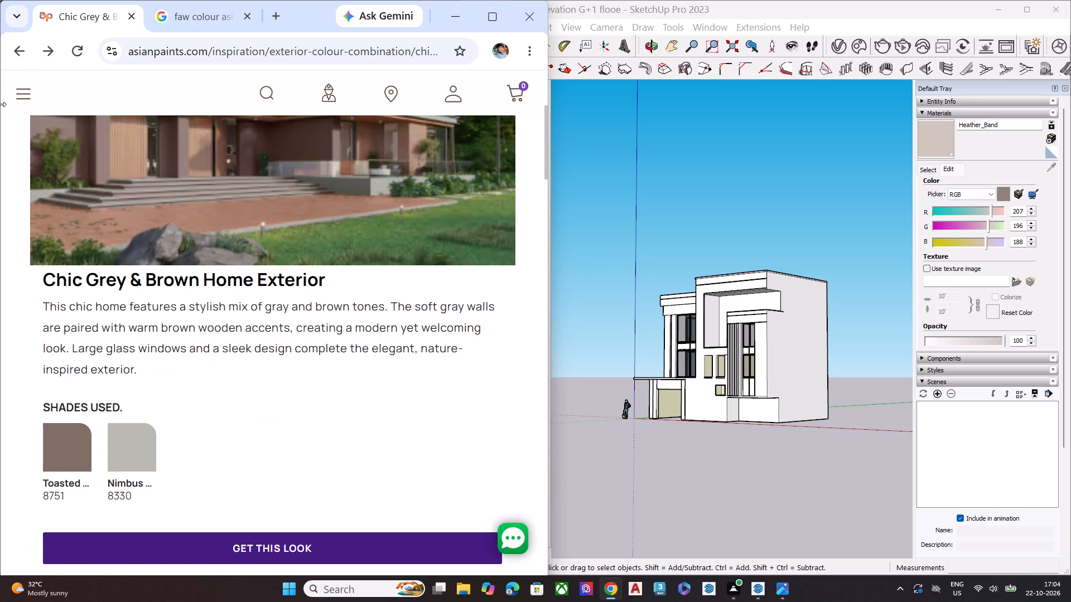
Go back to the exterior colour combinations page and look through its house ideas and the inspiration sections below them.
left_click(20, 56)
scroll(258, 333, "down", 2)
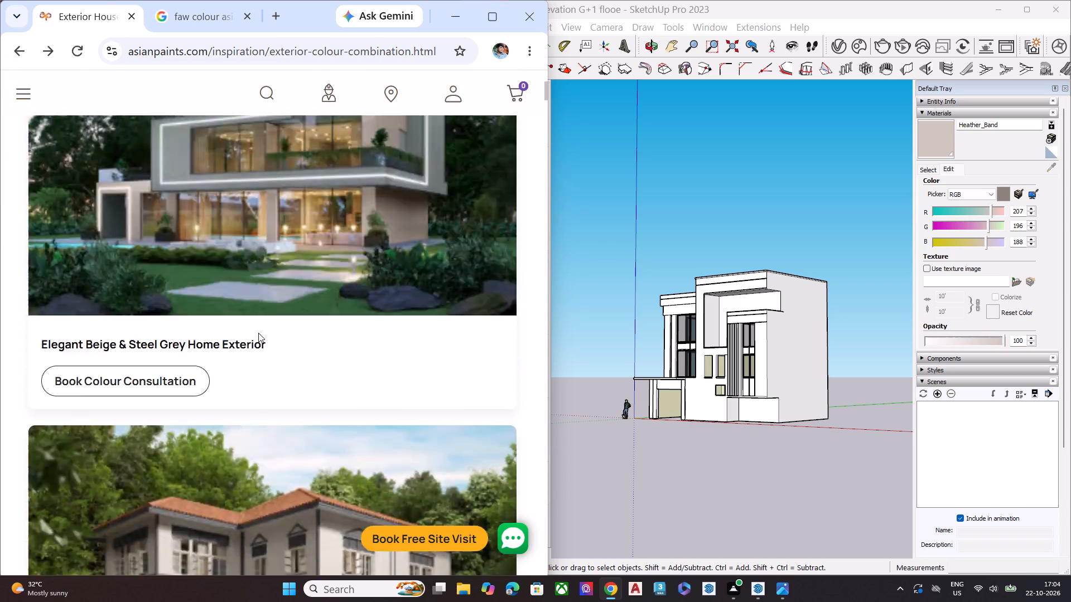
scroll(258, 333, "down", 19)
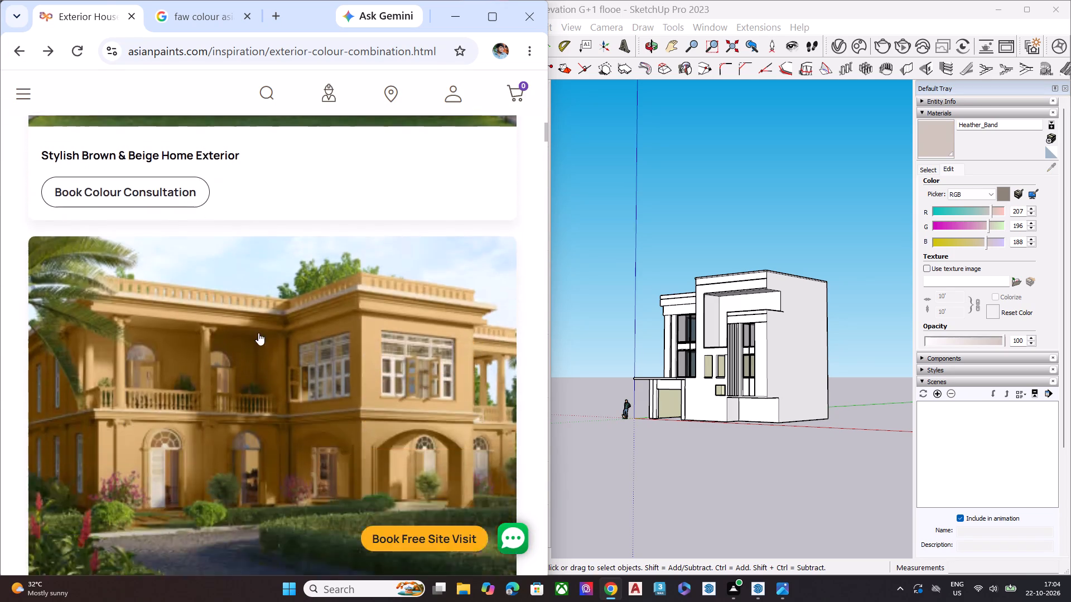
scroll(258, 333, "down", 9)
scroll(258, 333, "up", 4)
scroll(258, 333, "down", 9)
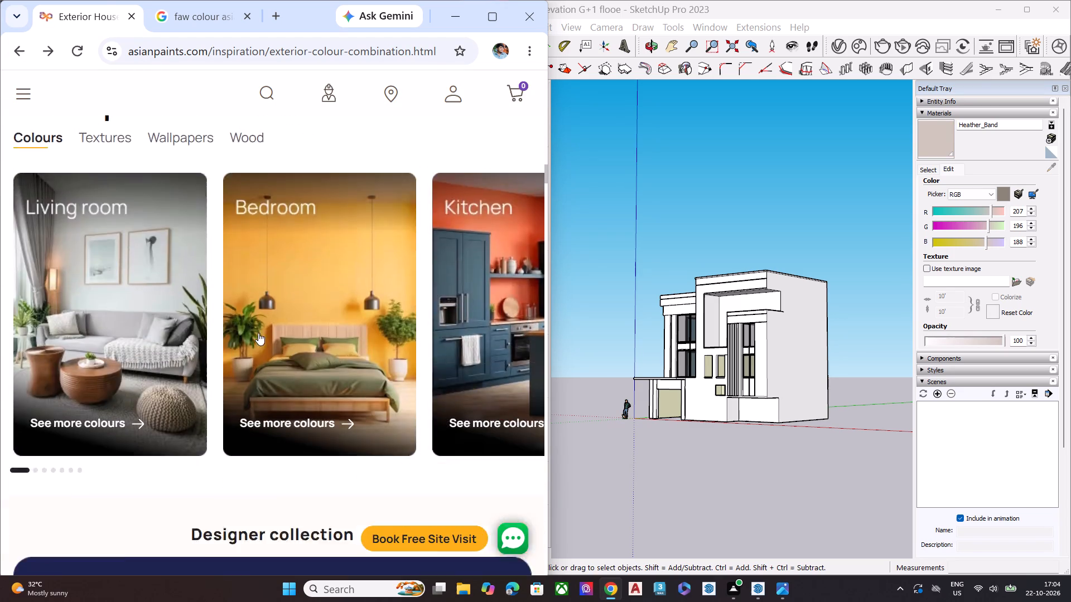
scroll(258, 333, "down", 20)
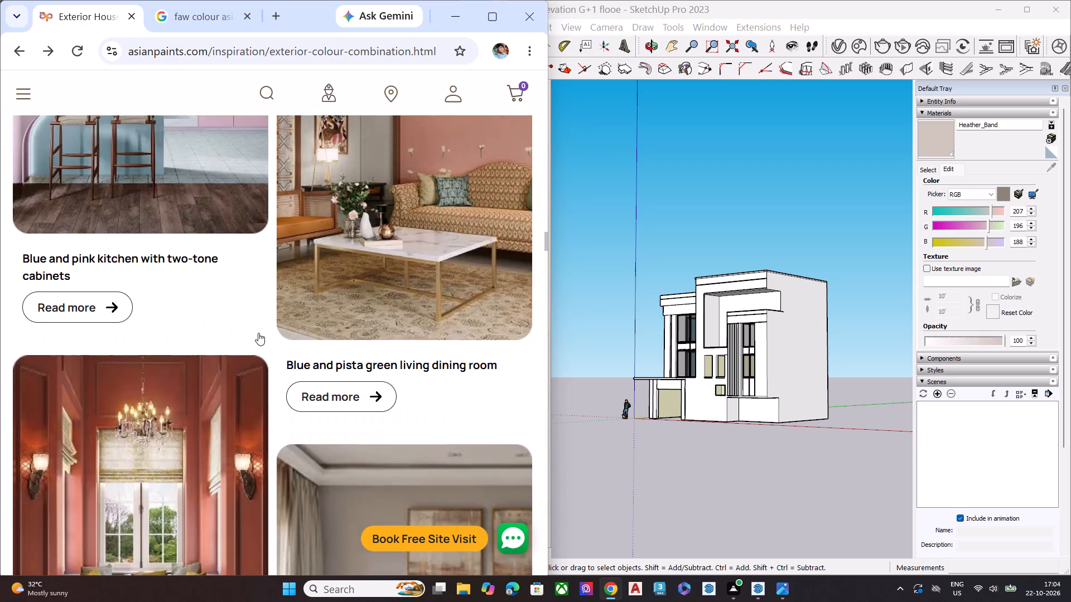
scroll(258, 333, "up", 2)
scroll(258, 333, "down", 5)
scroll(258, 333, "up", 2)
scroll(258, 333, "down", 1)
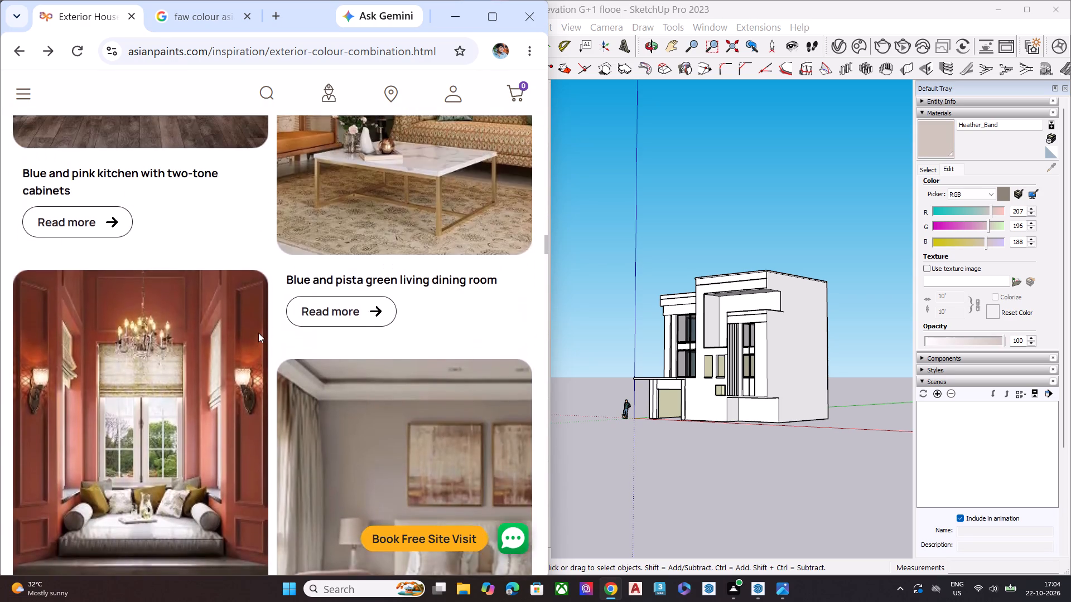
scroll(258, 333, "down", 2)
scroll(258, 333, "up", 4)
scroll(258, 333, "down", 1)
scroll(258, 333, "up", 7)
scroll(258, 333, "down", 3)
scroll(258, 333, "up", 8)
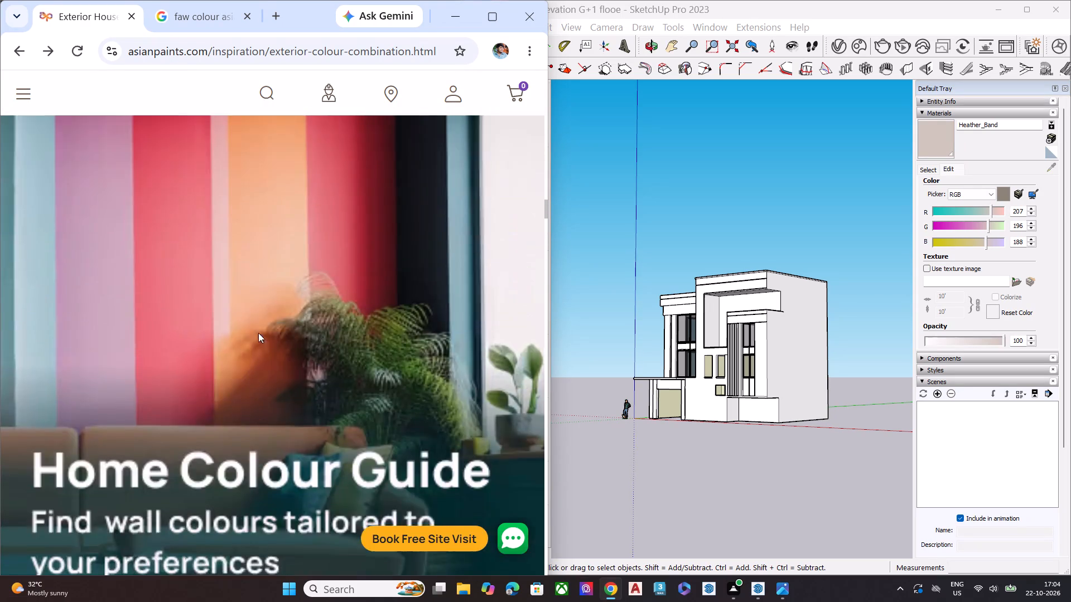
scroll(258, 333, "up", 9)
scroll(258, 333, "down", 1)
scroll(258, 333, "up", 6)
scroll(258, 333, "down", 2)
scroll(258, 333, "up", 8)
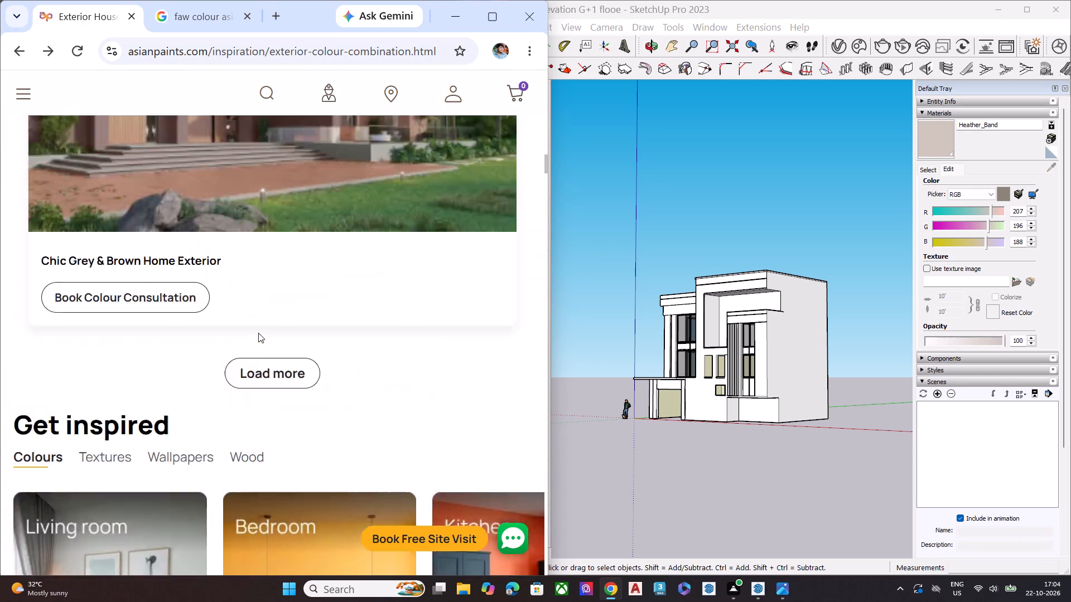
scroll(258, 333, "up", 1)
scroll(258, 333, "down", 5)
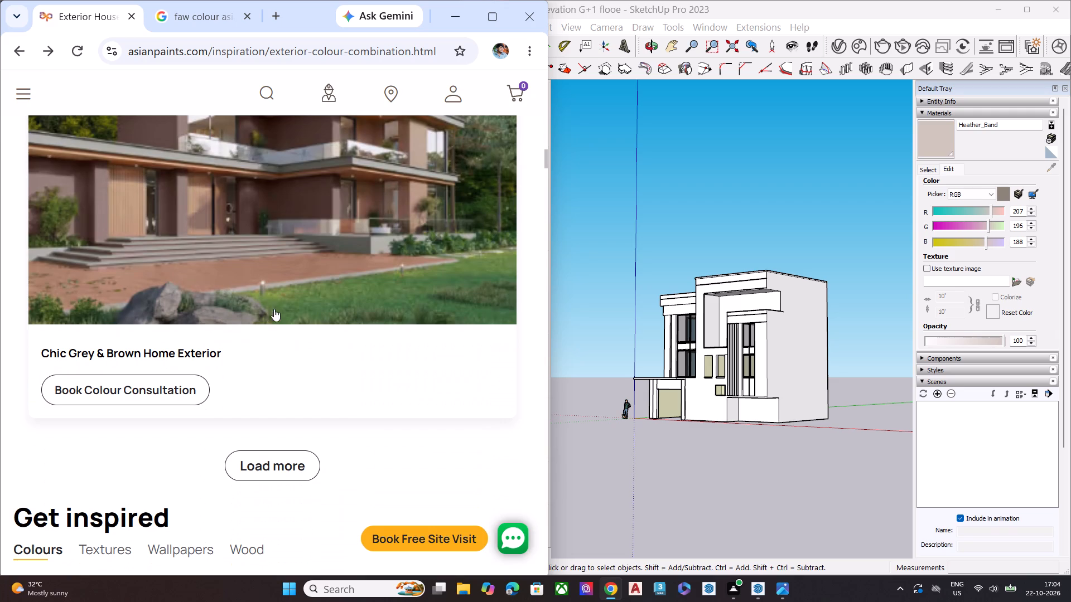
Reopen the Chic Grey & Brown Home Exterior idea and bring up its Toasted Toffee 8751 shade details.
left_click(274, 308)
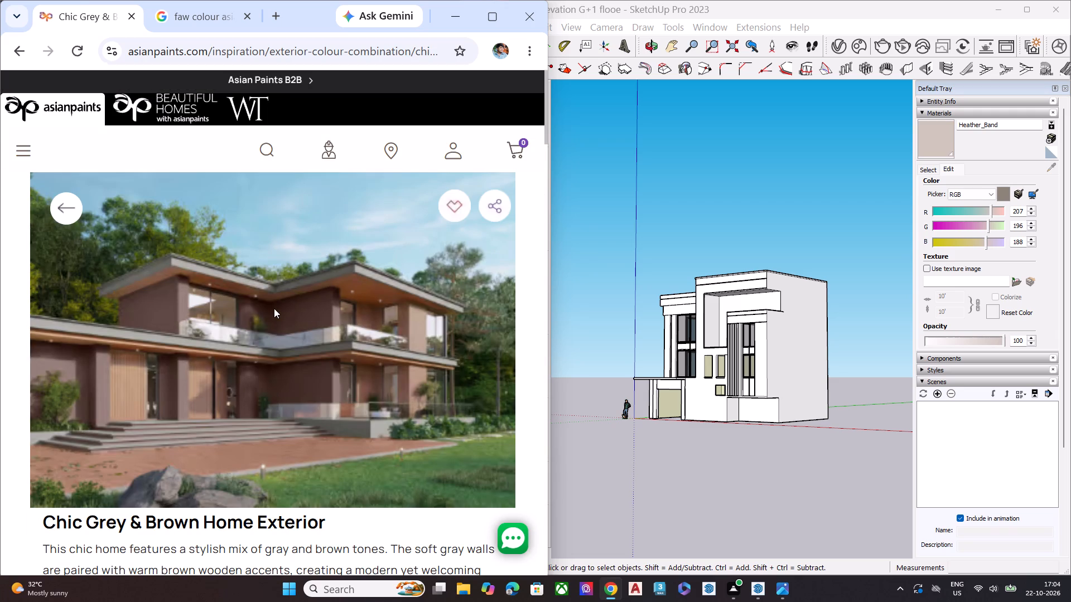
scroll(243, 343, "down", 4)
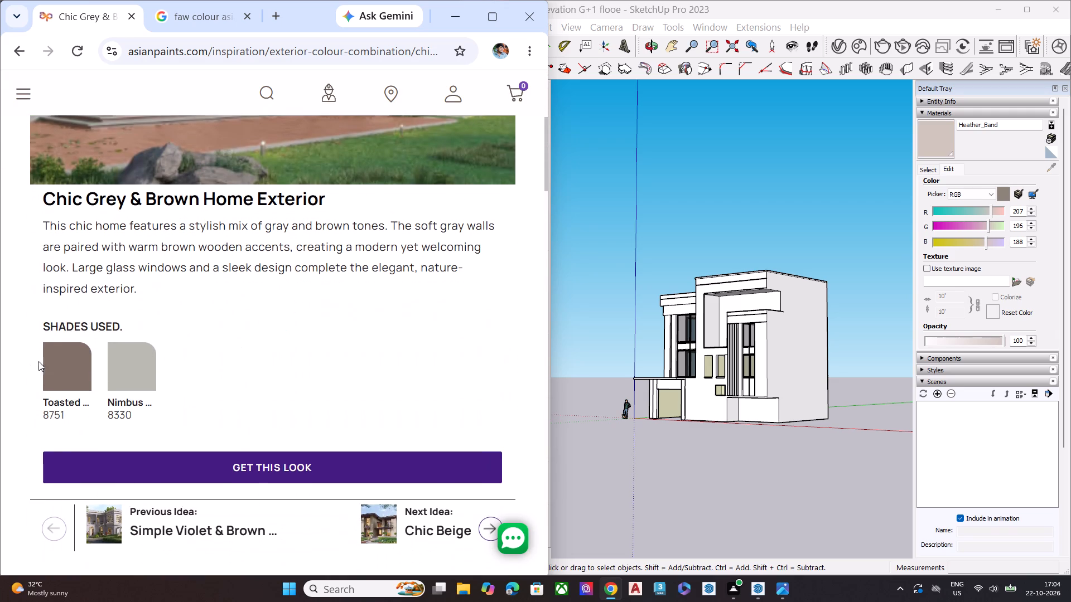
left_click(59, 365)
left_click(69, 378)
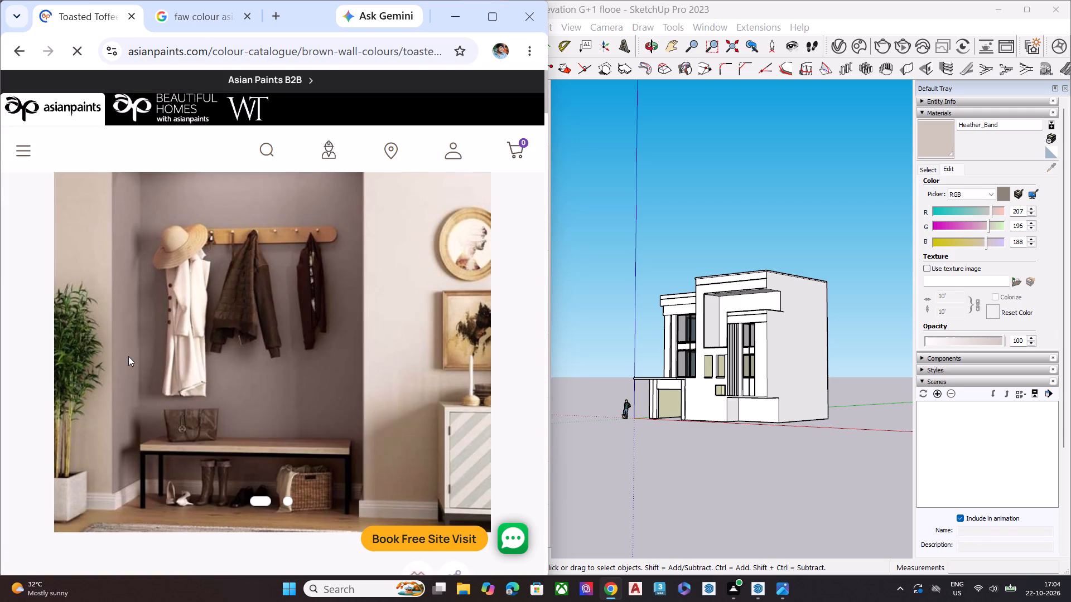
scroll(128, 356, "down", 6)
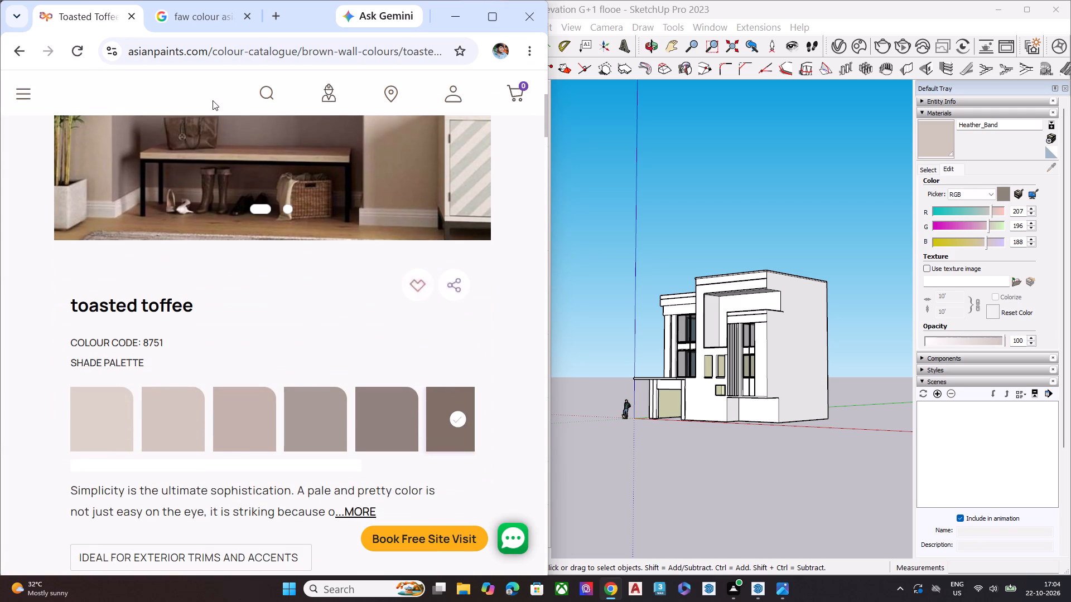
Search Google for "toasted toffee asian rgb code in sketch up" and compare the result with the Toasted Toffee shade page.
left_click(219, 23)
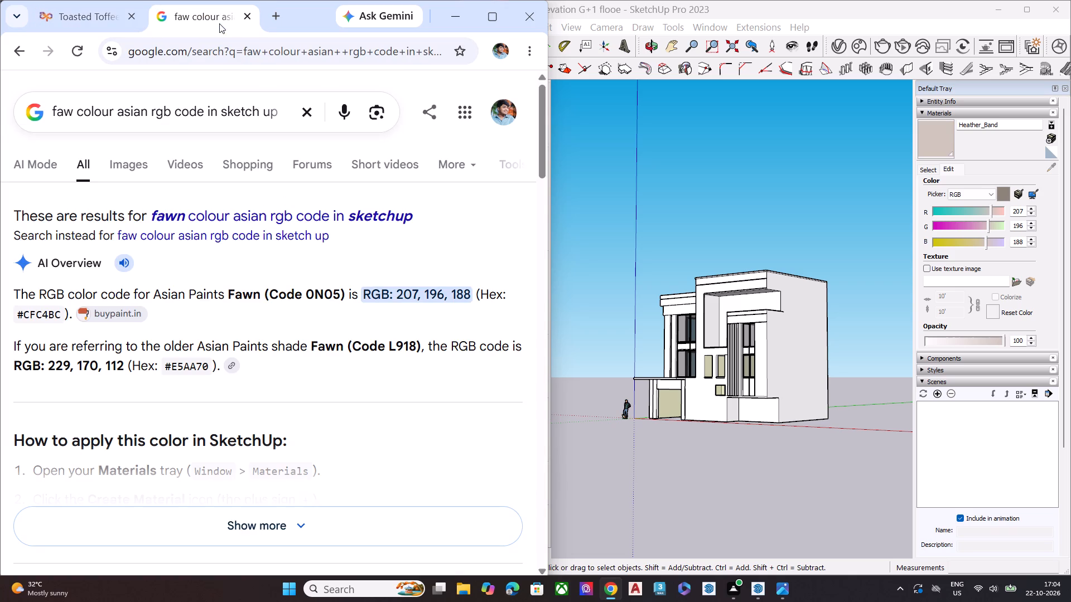
left_click(114, 113)
key("BackSpace")
key("BackSpace")
key("BackSpace")
key("BackSpace")
key("BackSpace")
key("BackSpace")
key("BackSpace")
key("BackSpace")
key("BackSpace")
key("BackSpace")
key("BackSpace")
key("BackSpace")
key("BackSpace")
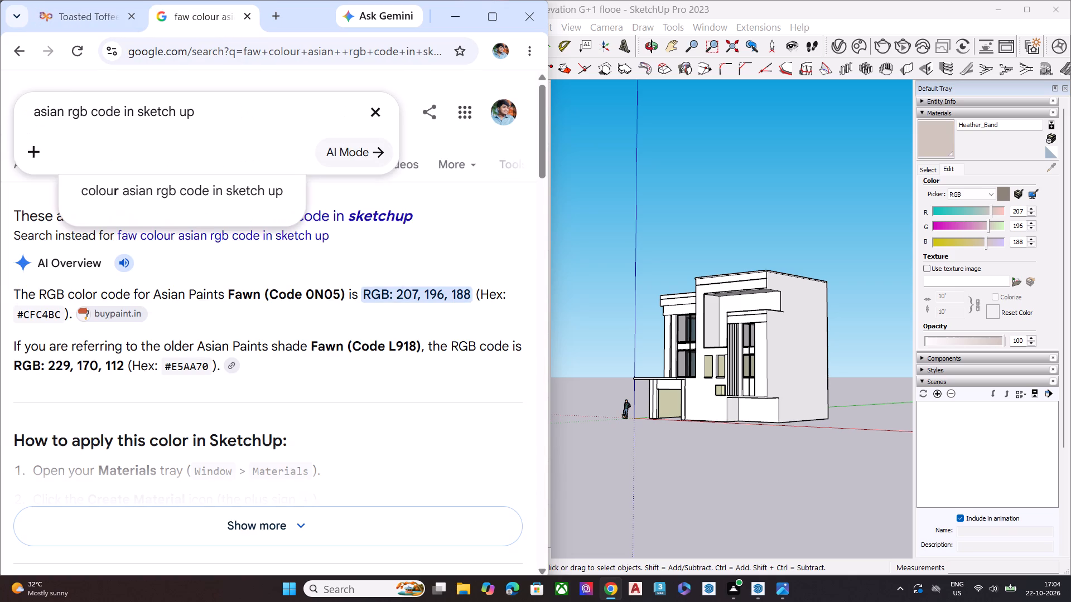
type("toasted")
key("space")
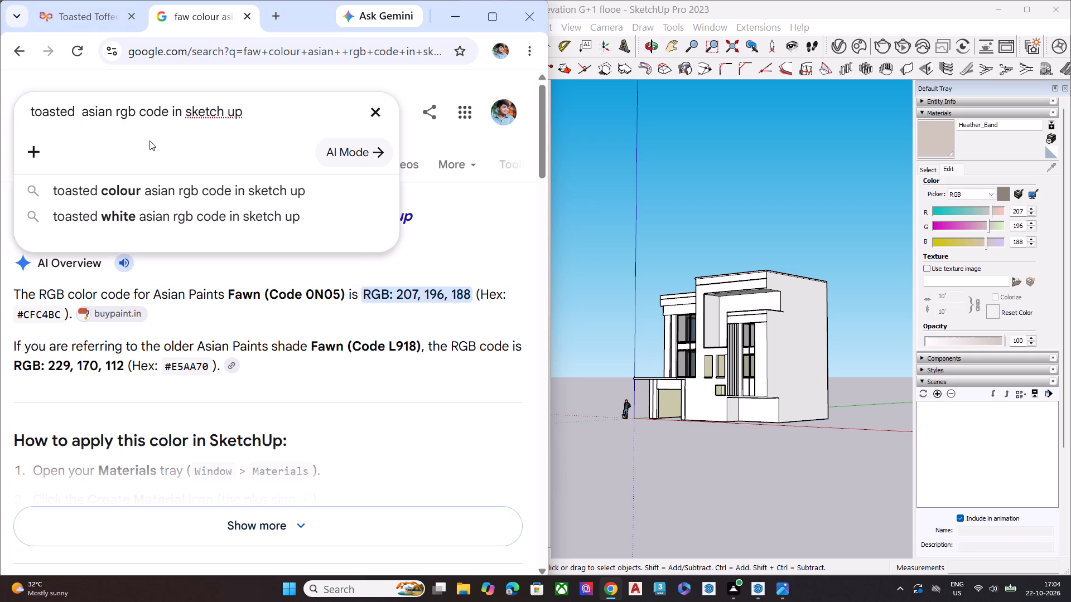
type("toff")
type("ee")
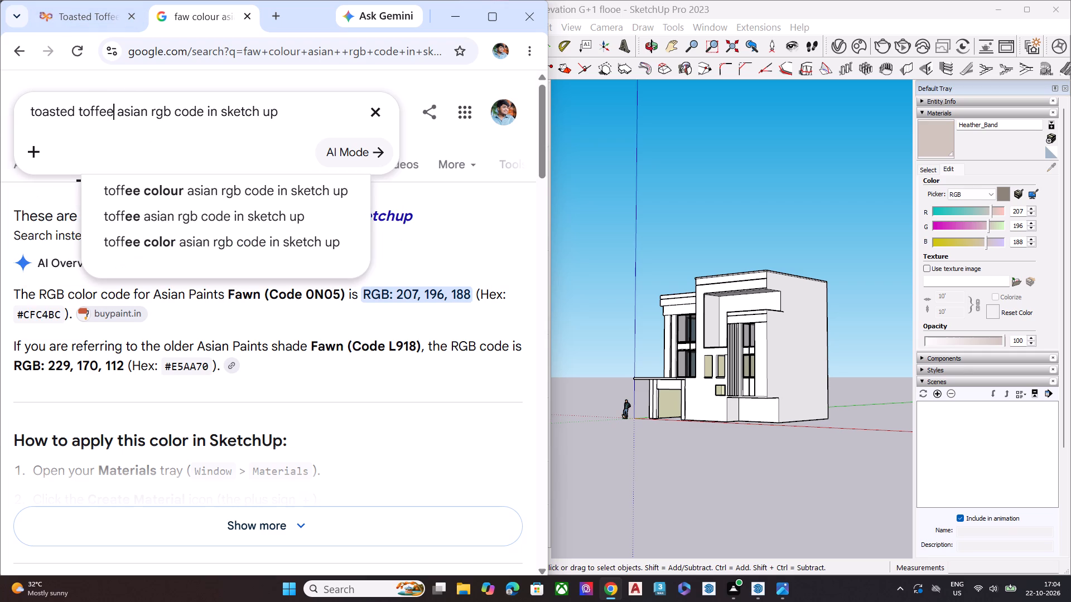
key("space")
key("Return")
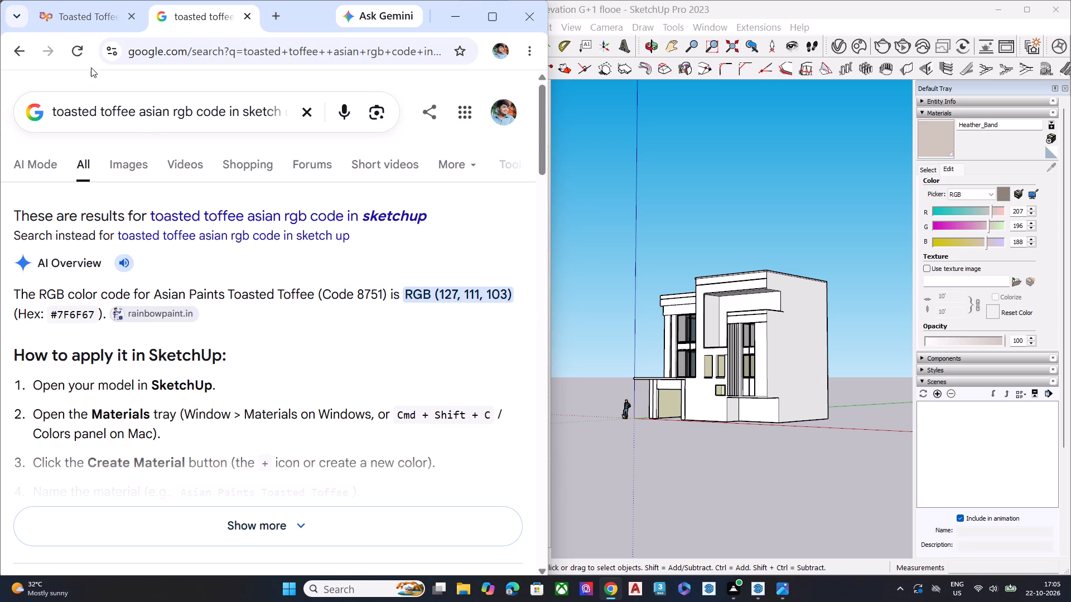
left_click(85, 23)
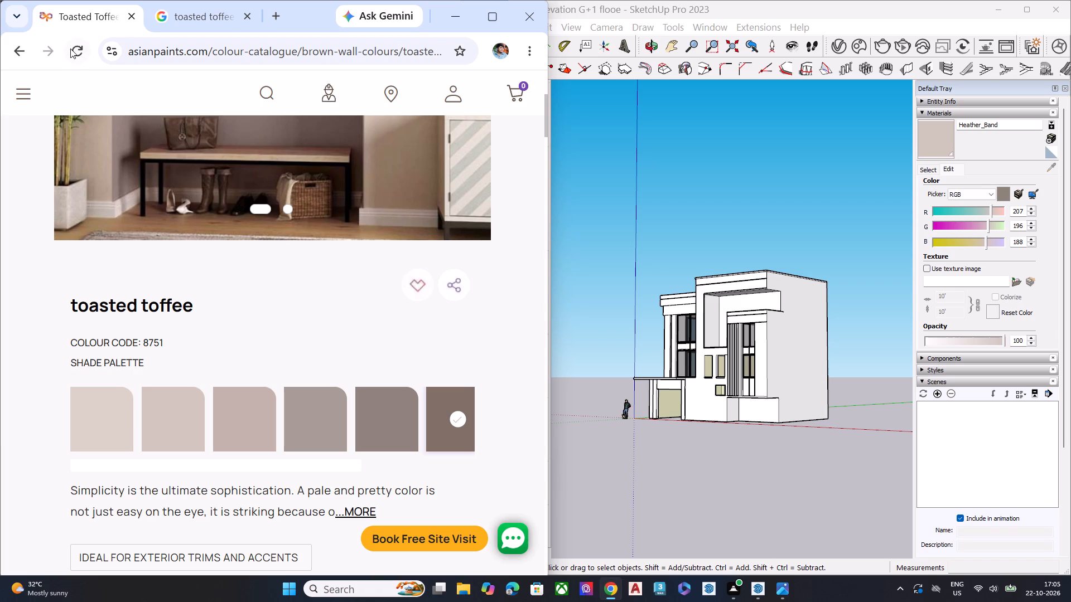
left_click(201, 18)
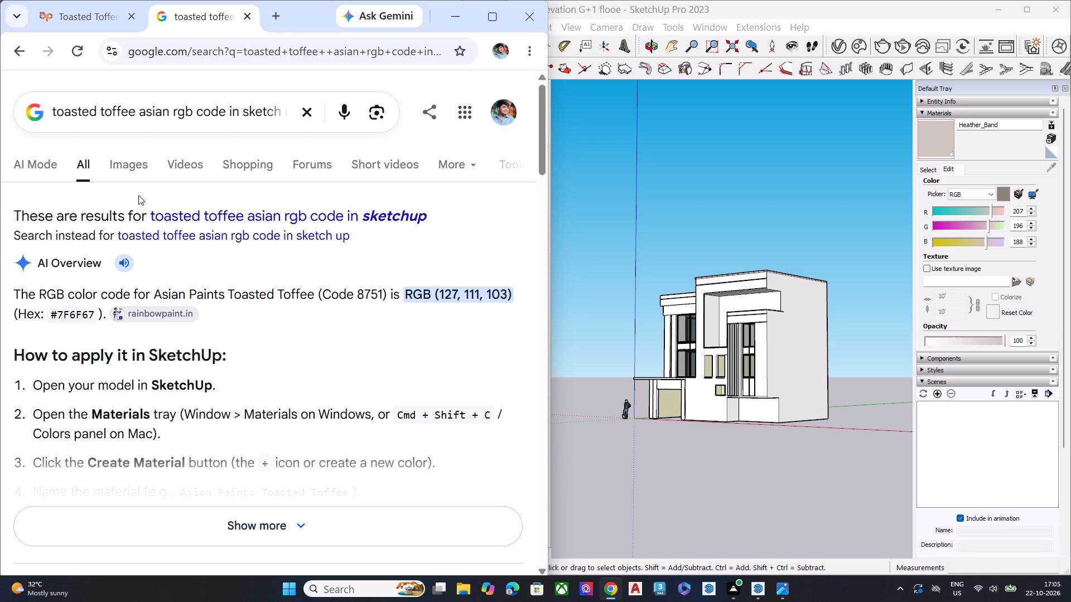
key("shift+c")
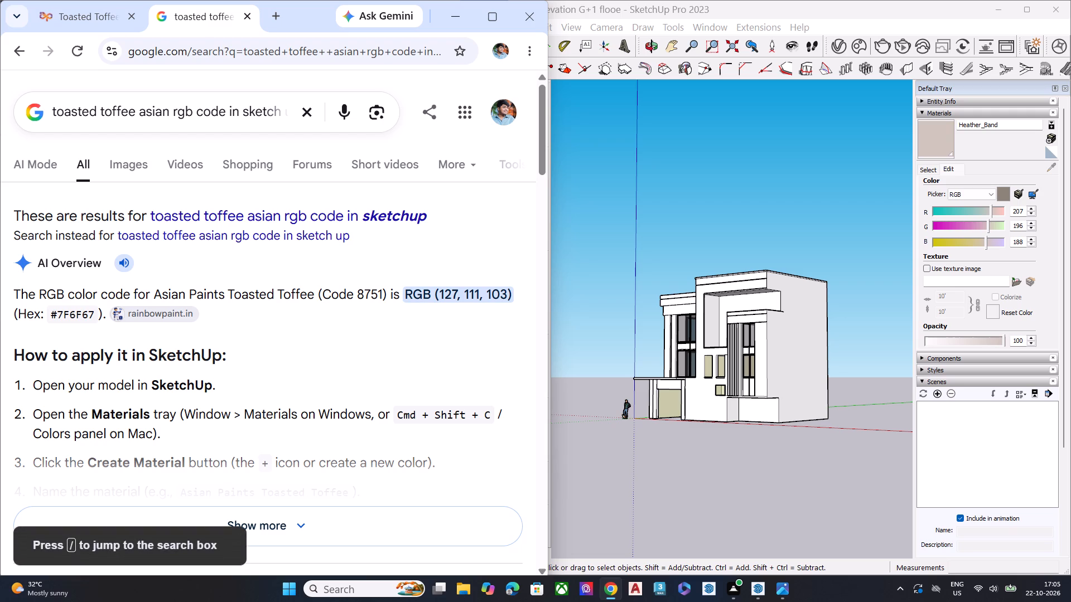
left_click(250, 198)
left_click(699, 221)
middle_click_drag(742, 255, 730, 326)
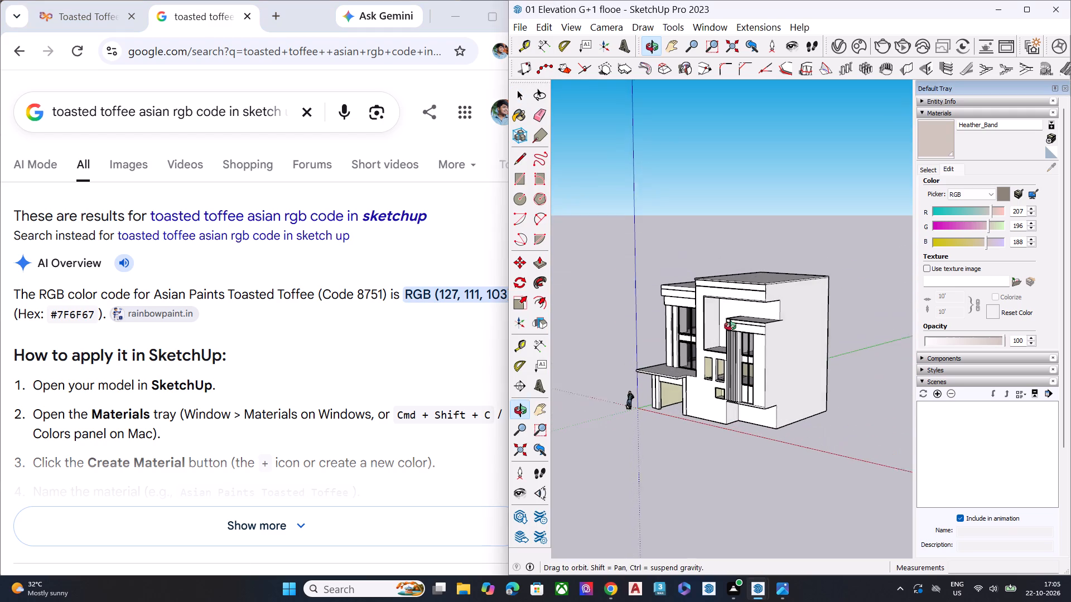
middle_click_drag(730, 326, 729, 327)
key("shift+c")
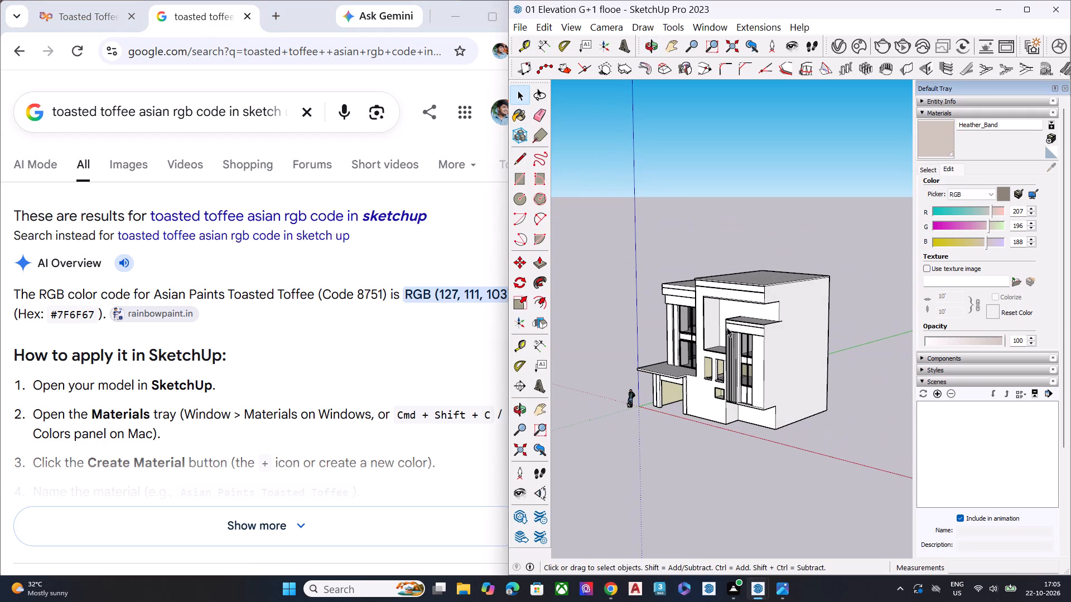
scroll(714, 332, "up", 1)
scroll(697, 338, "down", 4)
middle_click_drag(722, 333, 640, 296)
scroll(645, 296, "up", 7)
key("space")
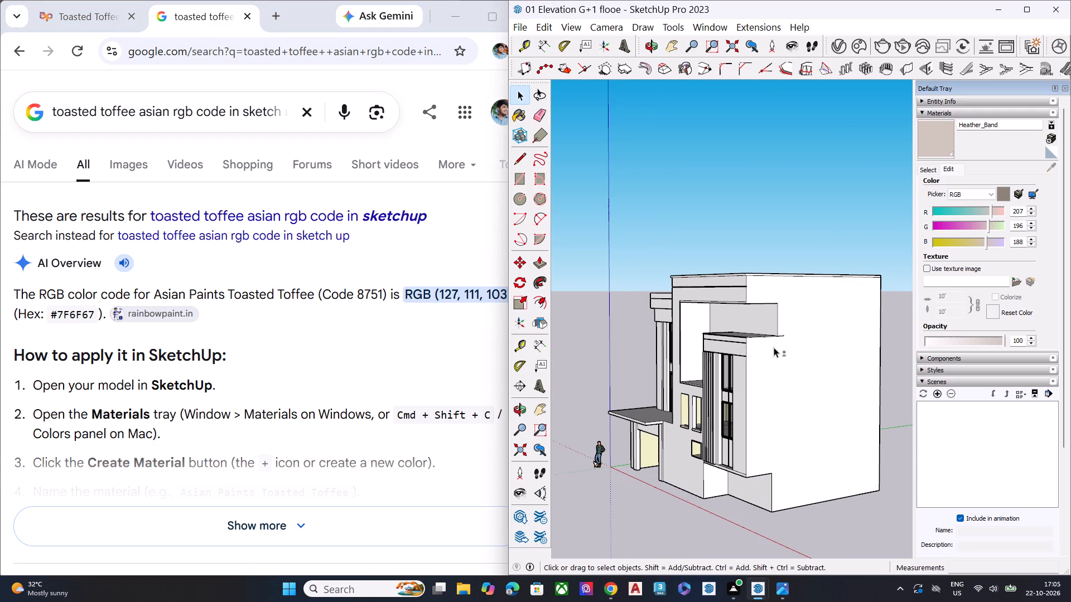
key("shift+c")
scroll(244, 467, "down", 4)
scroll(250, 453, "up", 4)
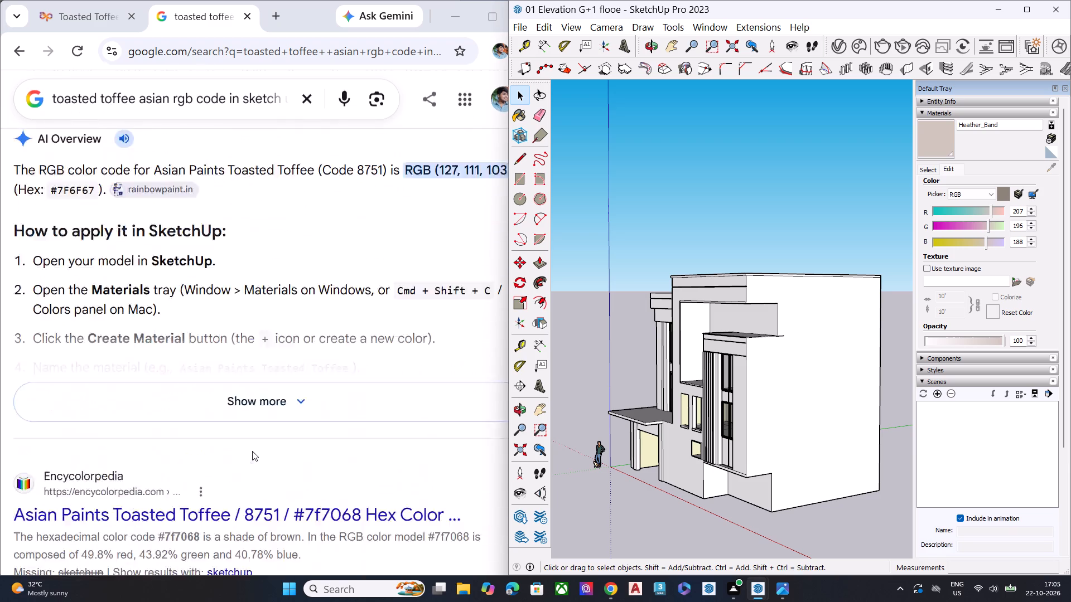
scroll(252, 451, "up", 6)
Return to the Chic Grey & Brown Home Exterior idea and re-examine its house photo and shades used.
left_click(71, 10)
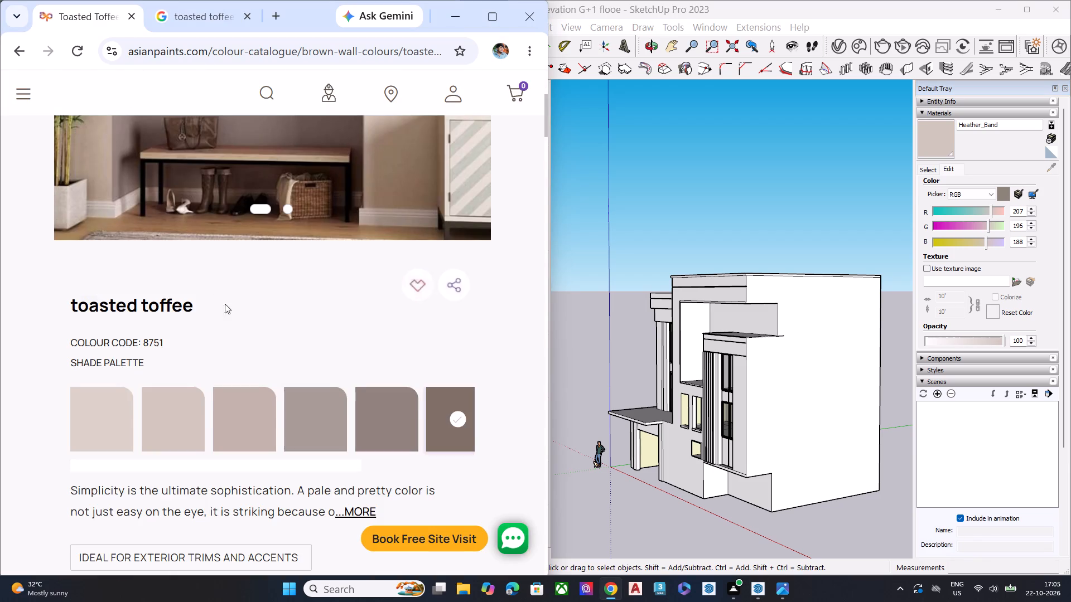
scroll(262, 313, "up", 5)
left_click(16, 54)
scroll(225, 285, "down", 1)
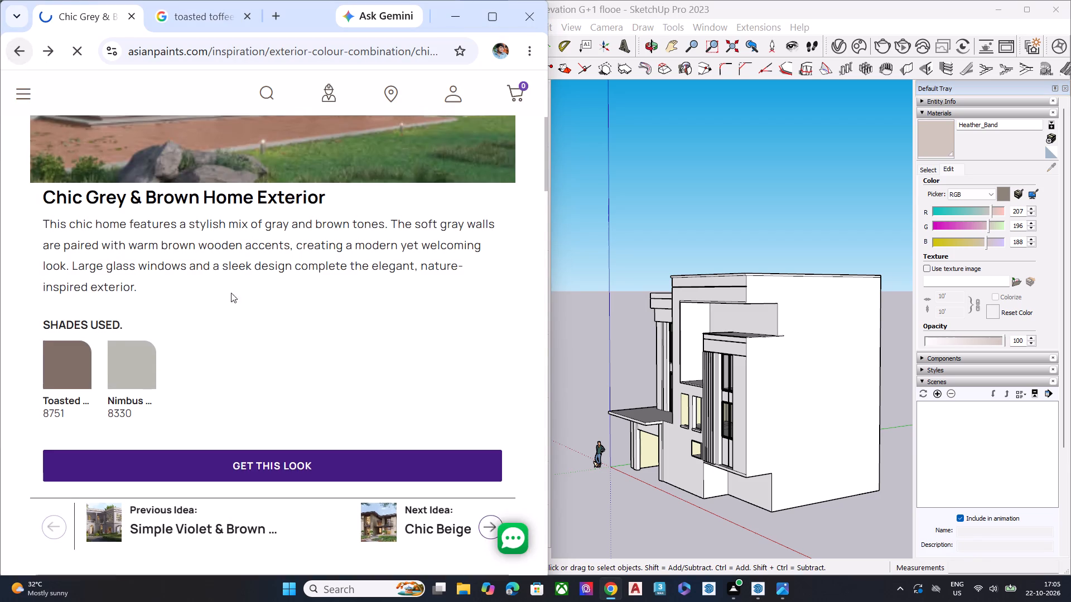
scroll(231, 293, "down", 3)
scroll(208, 297, "up", 4)
scroll(165, 292, "down", 2)
scroll(165, 292, "up", 1)
scroll(165, 292, "down", 1)
scroll(165, 292, "up", 1)
scroll(168, 292, "down", 4)
scroll(279, 297, "down", 6)
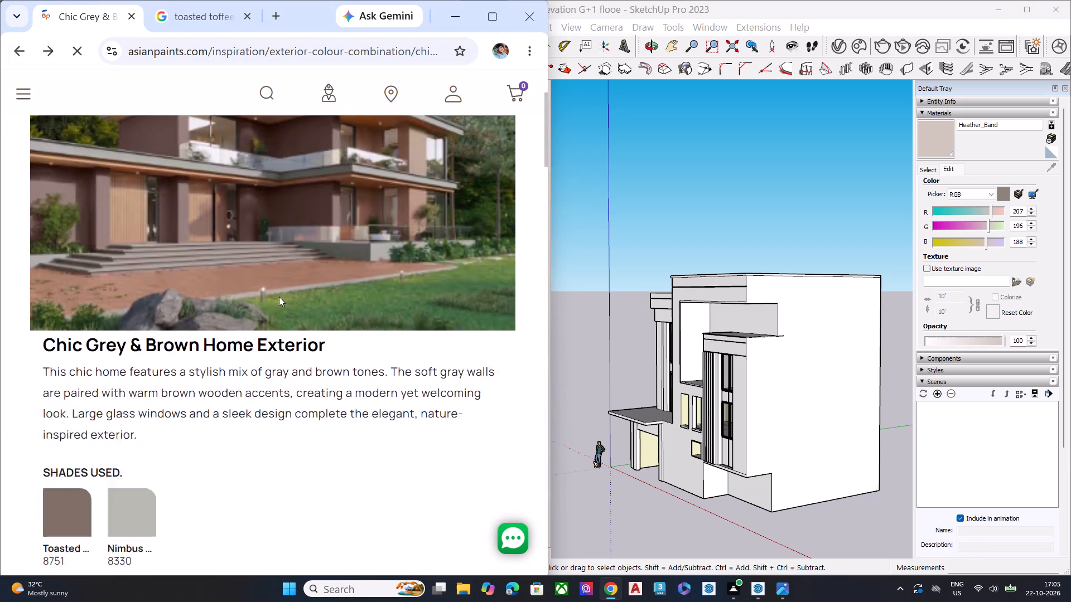
scroll(279, 297, "down", 2)
scroll(275, 264, "up", 3)
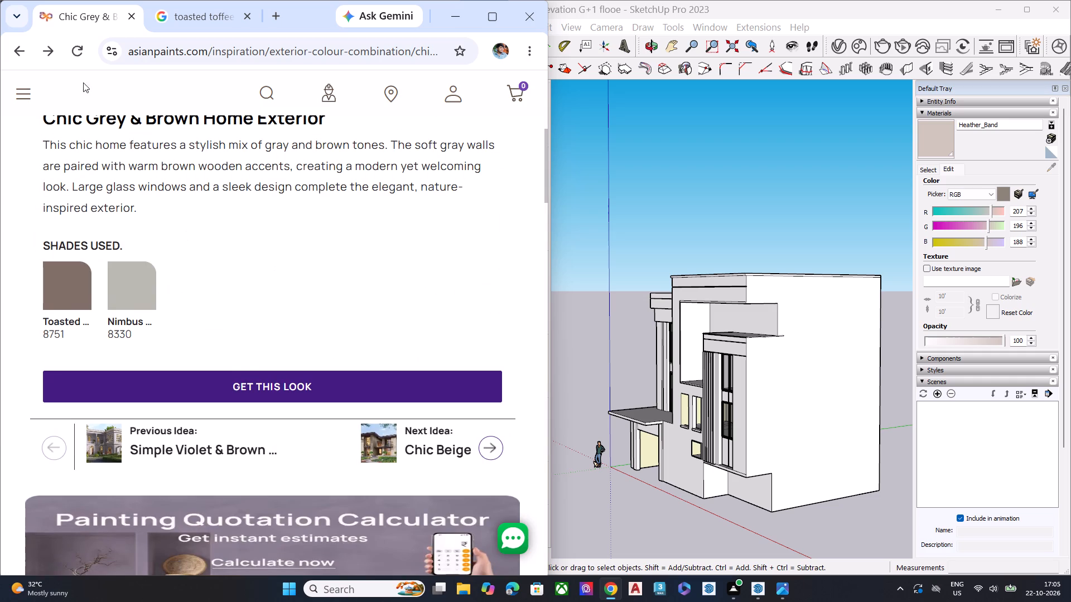
Go back to the exterior colour combinations page, look through its house ideas and load more of them.
left_click(17, 51)
scroll(259, 394, "down", 2)
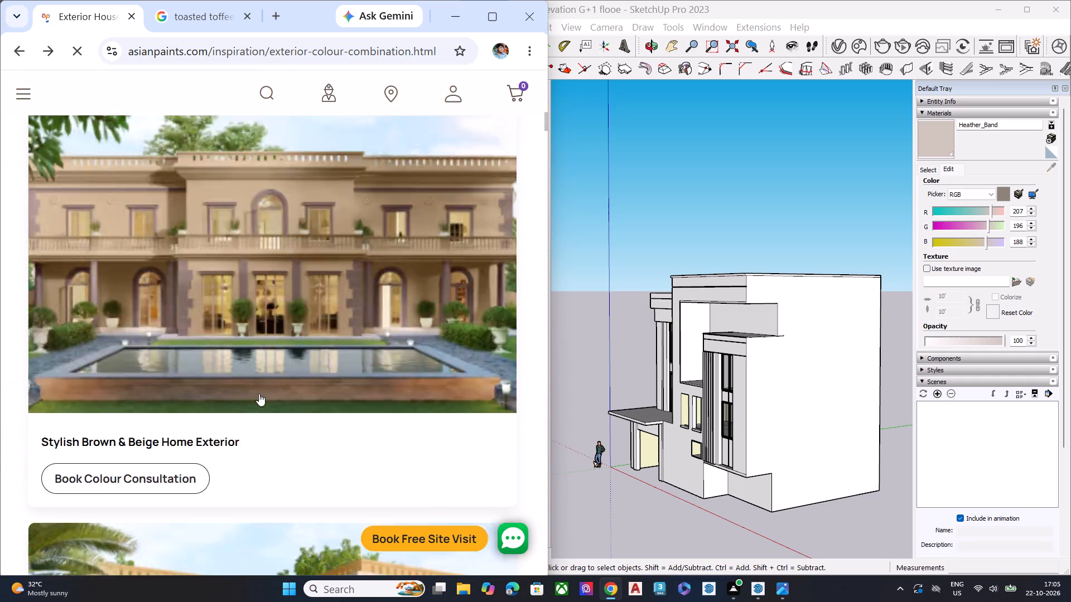
scroll(259, 394, "down", 2)
scroll(259, 394, "up", 1)
scroll(259, 394, "down", 7)
scroll(259, 394, "up", 1)
scroll(259, 394, "down", 8)
scroll(259, 394, "up", 1)
scroll(259, 394, "down", 6)
scroll(259, 394, "up", 2)
scroll(259, 394, "down", 2)
scroll(259, 394, "up", 1)
scroll(259, 394, "down", 6)
scroll(259, 394, "up", 2)
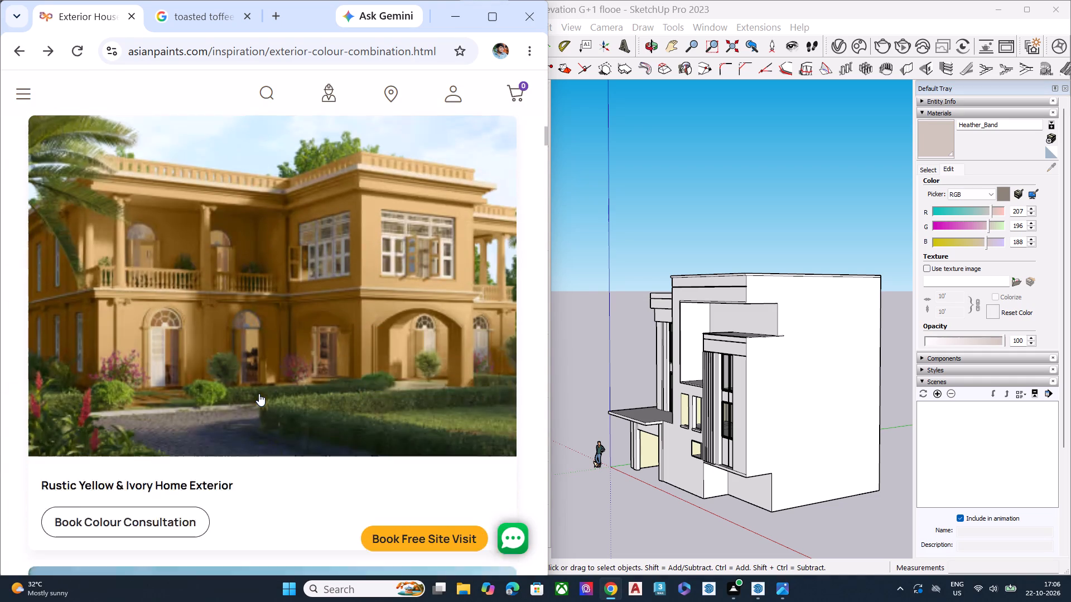
scroll(259, 394, "up", 1)
scroll(259, 394, "down", 5)
scroll(259, 394, "up", 1)
scroll(259, 394, "down", 3)
scroll(259, 394, "up", 1)
scroll(259, 394, "down", 1)
scroll(259, 394, "up", 2)
scroll(259, 394, "down", 7)
scroll(259, 394, "up", 2)
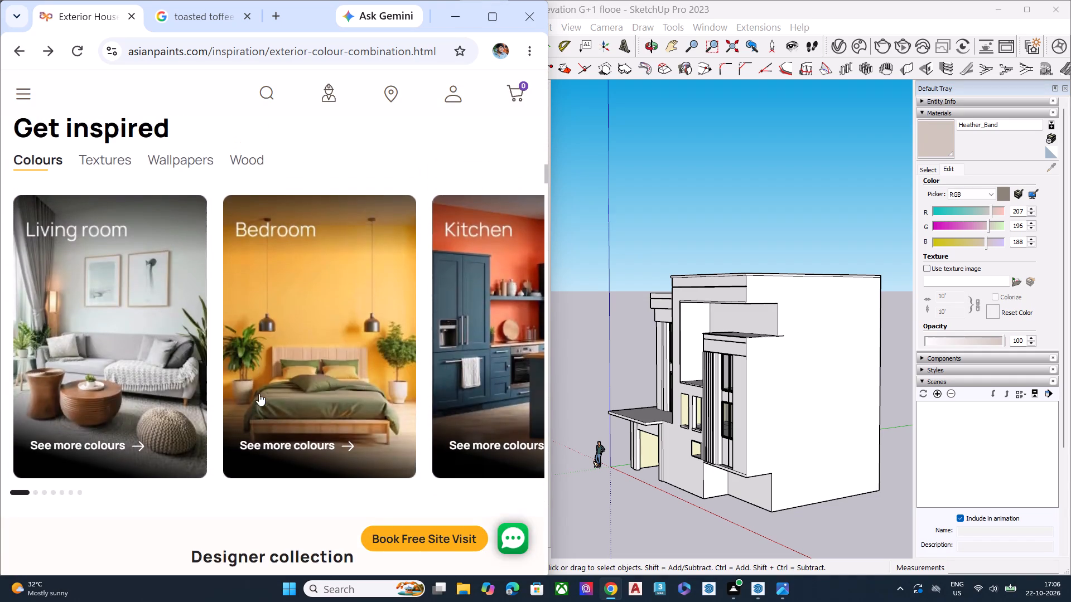
scroll(259, 394, "up", 2)
left_click(264, 394)
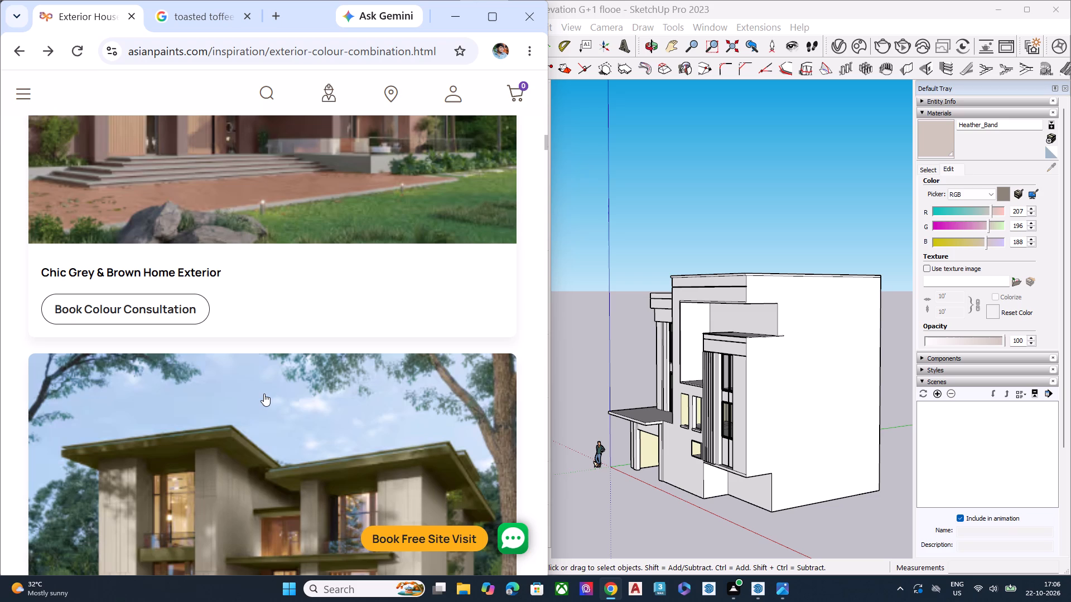
Look through the additional exterior house ideas and the Get inspired, Designer collection and Home Colour Guide sections below them.
scroll(260, 446, "down", 14)
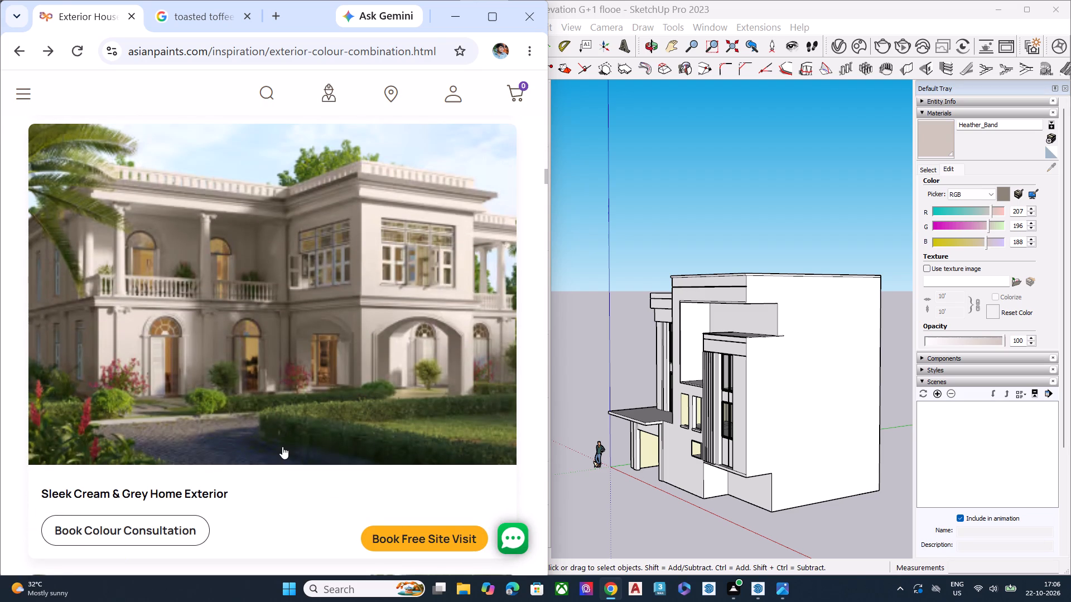
scroll(282, 446, "down", 7)
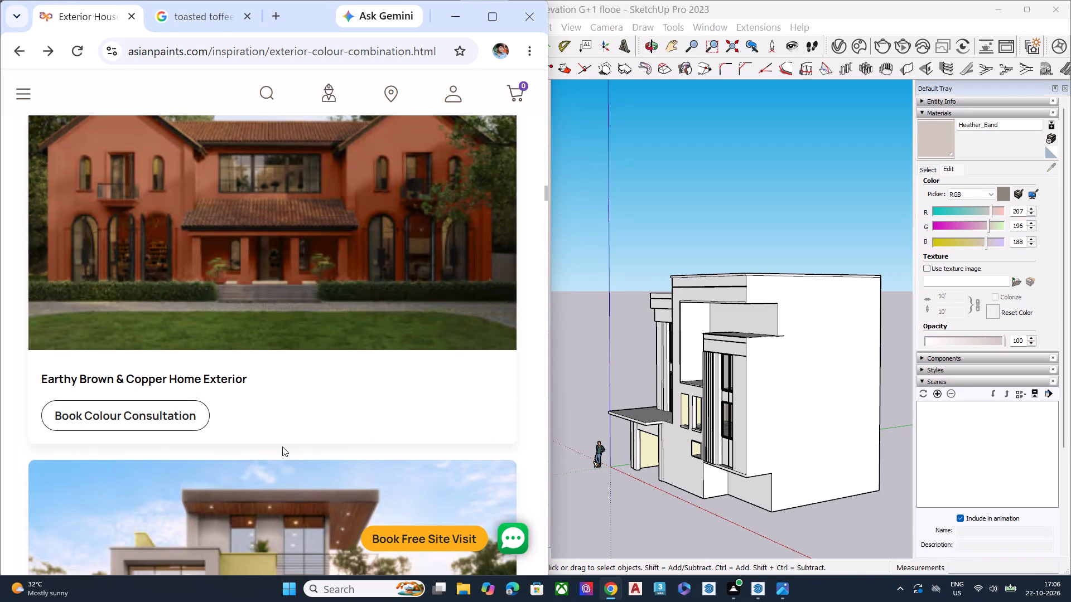
scroll(282, 449, "down", 4)
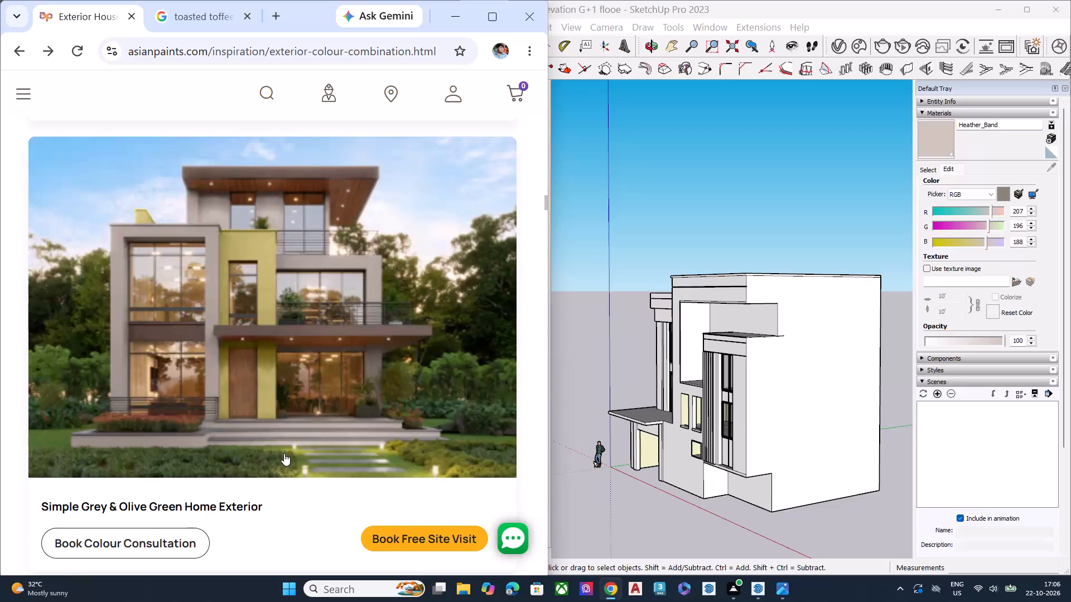
scroll(284, 453, "down", 6)
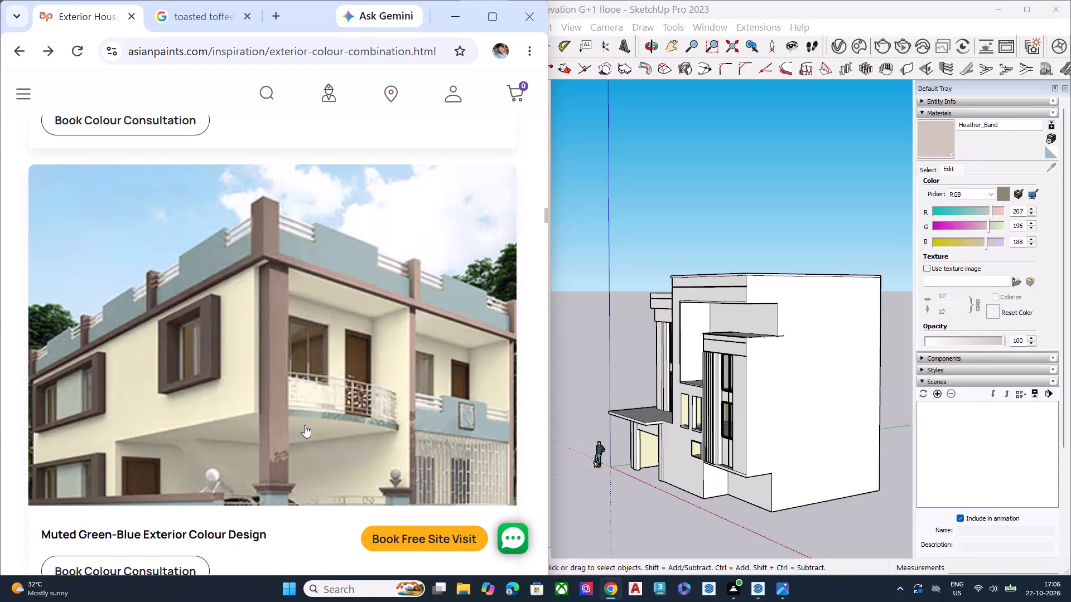
scroll(305, 425, "down", 5)
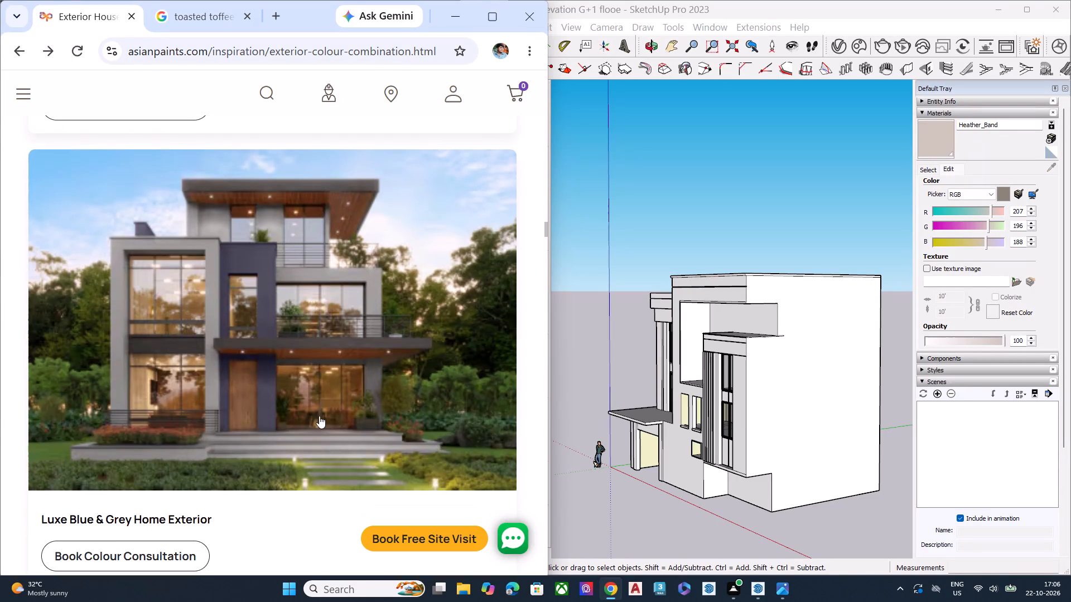
scroll(318, 416, "down", 7)
scroll(314, 423, "up", 1)
scroll(314, 423, "down", 7)
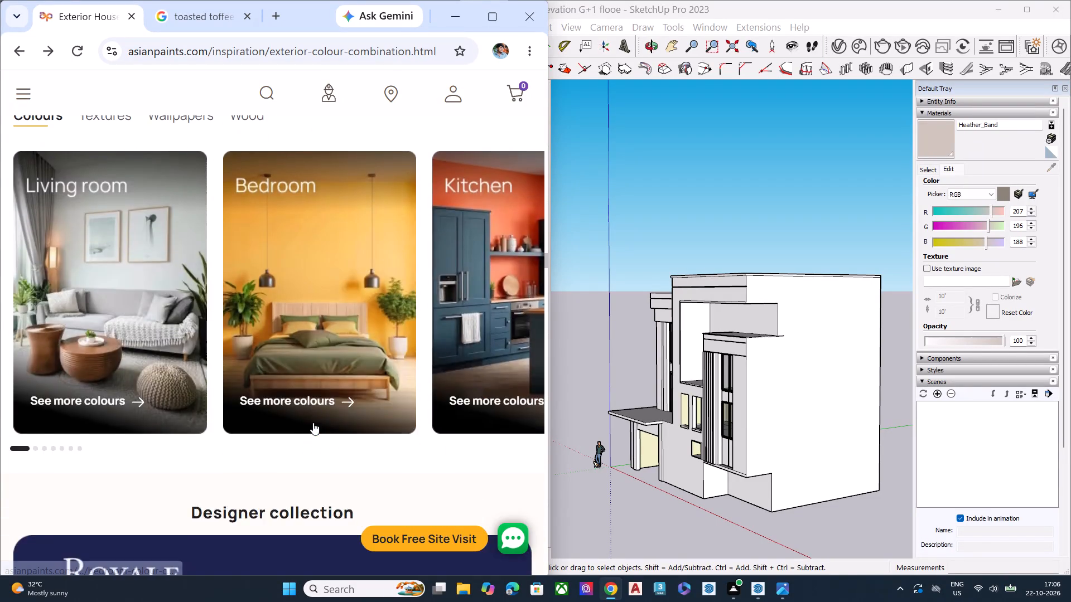
scroll(313, 423, "up", 7)
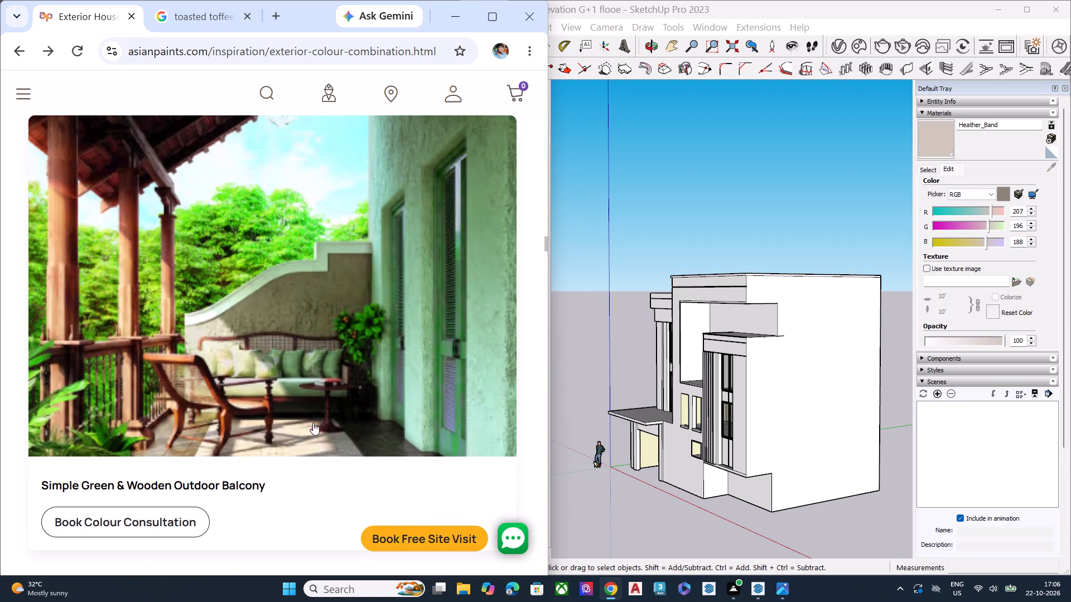
scroll(313, 423, "down", 5)
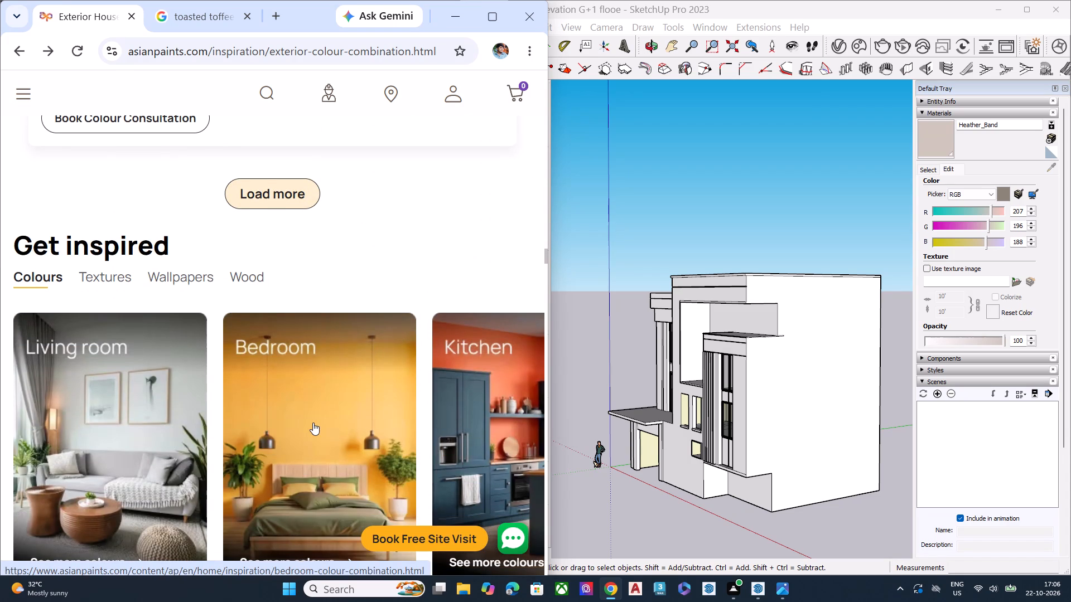
scroll(313, 423, "down", 4)
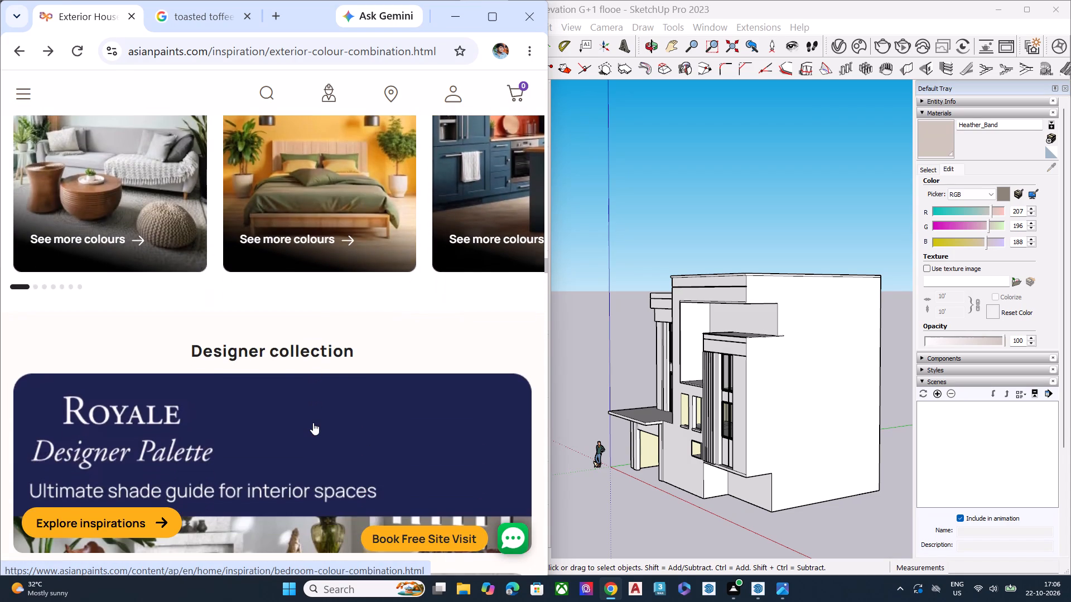
scroll(313, 423, "down", 2)
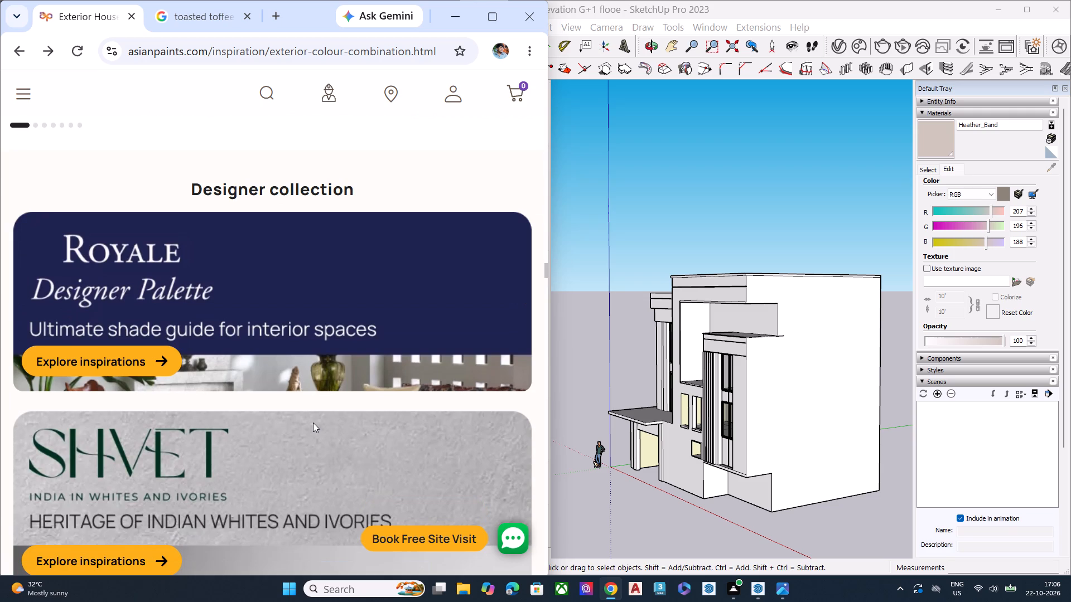
scroll(313, 423, "down", 8)
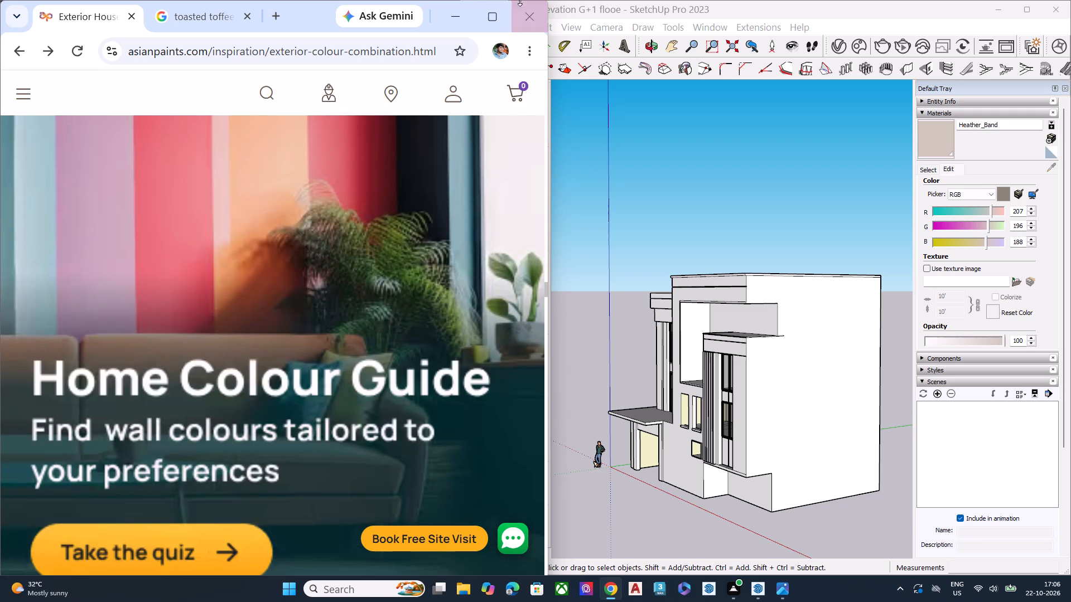
Close the web browser window.
left_click(534, 13)
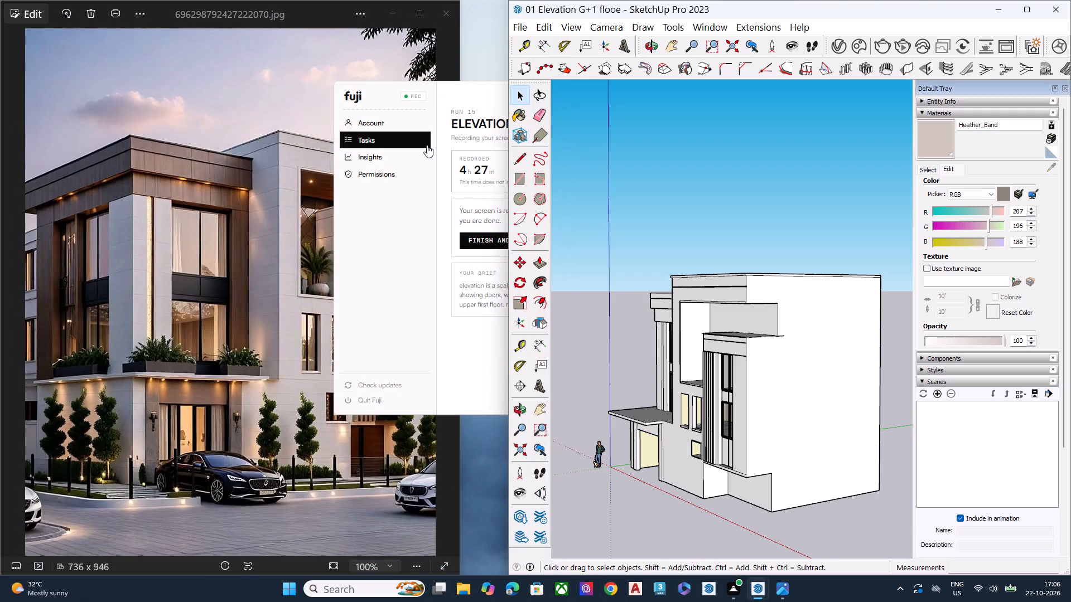
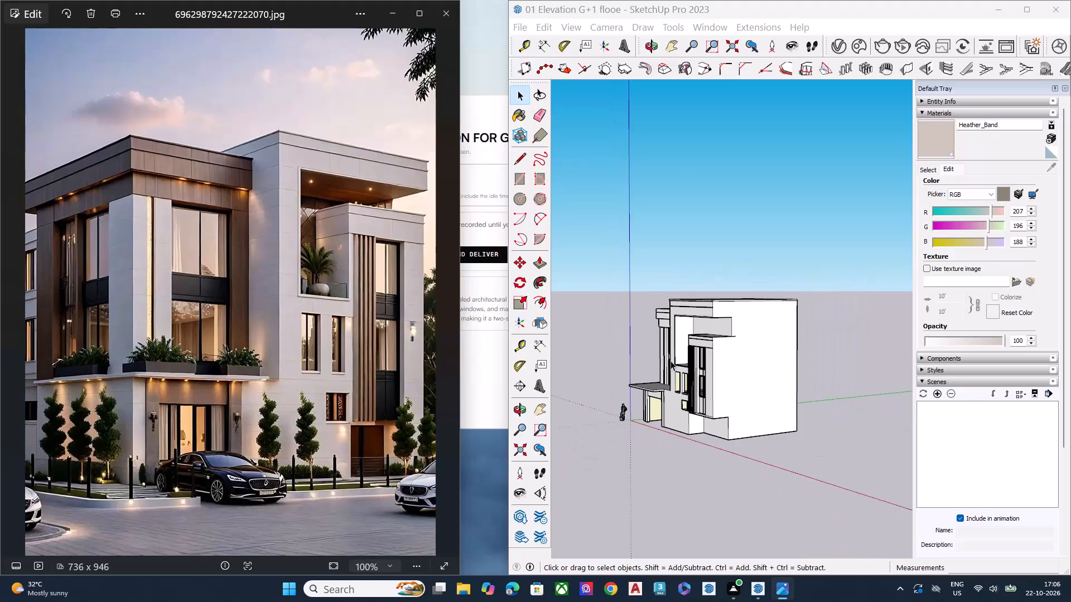
Examine the house model's front and corner views against the reference photo.
middle_click_drag(708, 374, 730, 369)
scroll(730, 369, "up", 5)
middle_click_drag(702, 373, 899, 348)
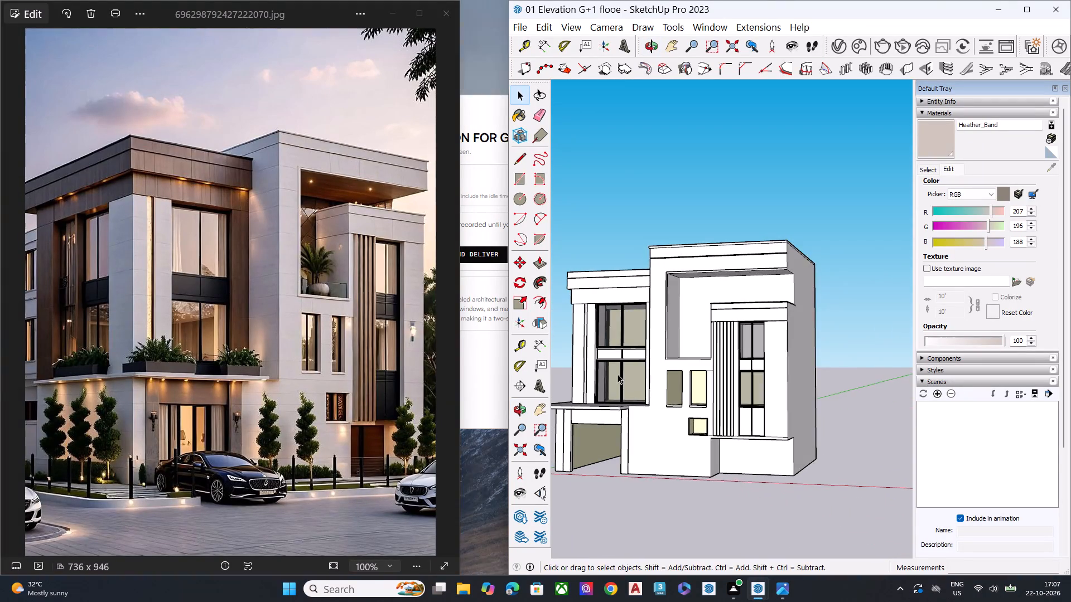
middle_click_drag(617, 373, 887, 349)
scroll(715, 383, "up", 5)
scroll(715, 383, "down", 6)
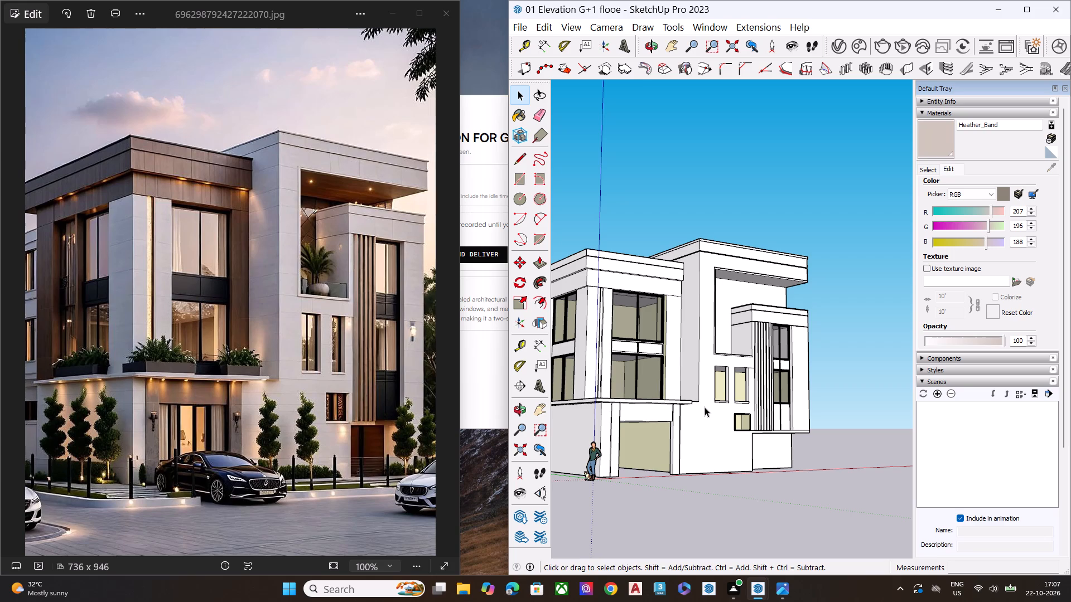
scroll(576, 377, "up", 4)
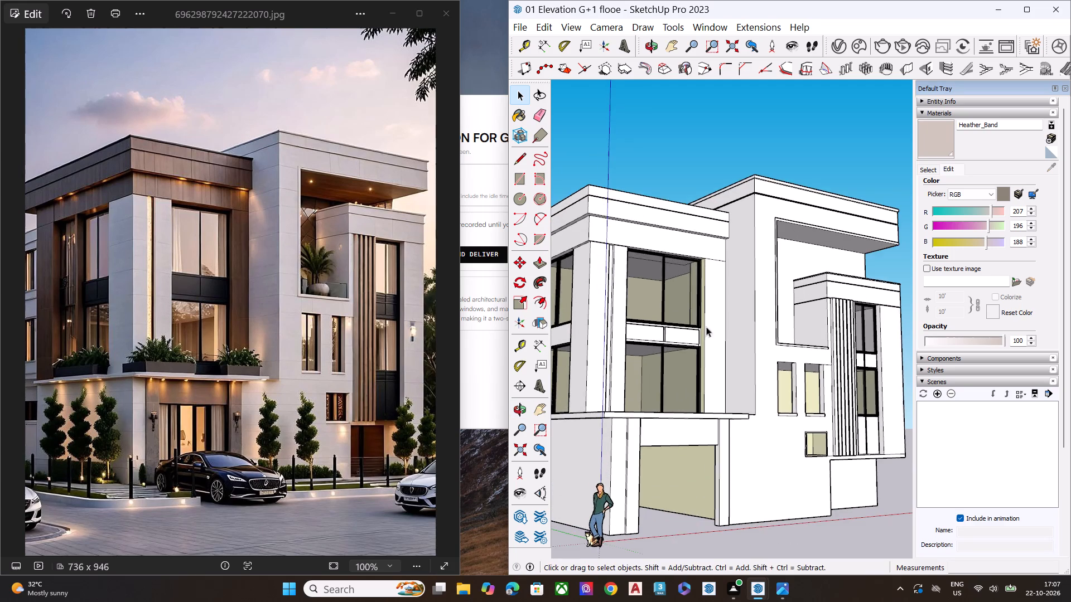
scroll(721, 304, "down", 5)
middle_click_drag(761, 319, 742, 409)
scroll(701, 382, "up", 6)
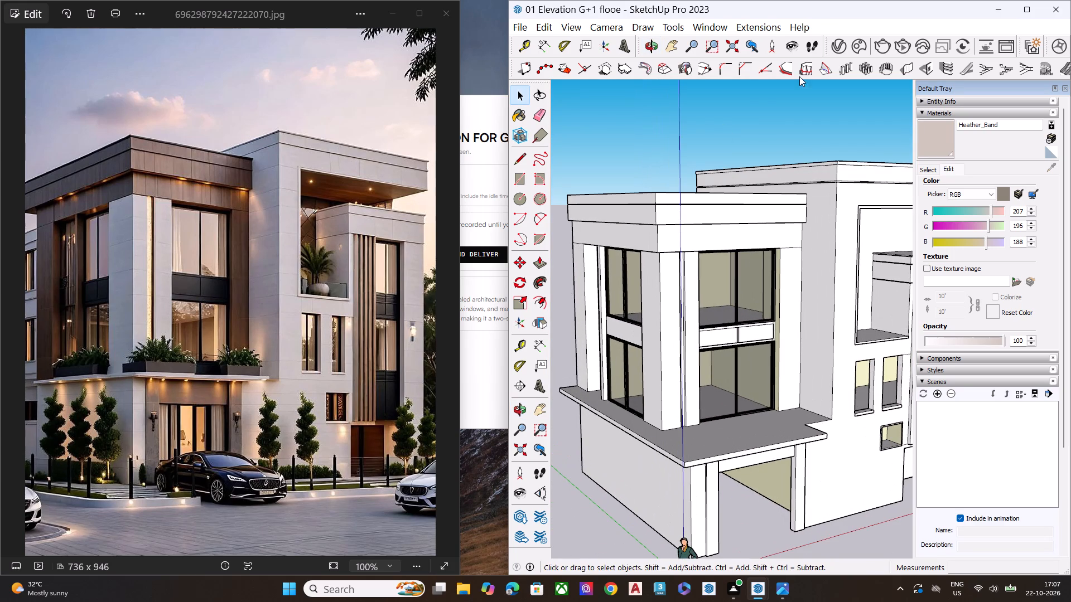
Create a new Generic V-Ray material in the scene's material list.
left_click(839, 46)
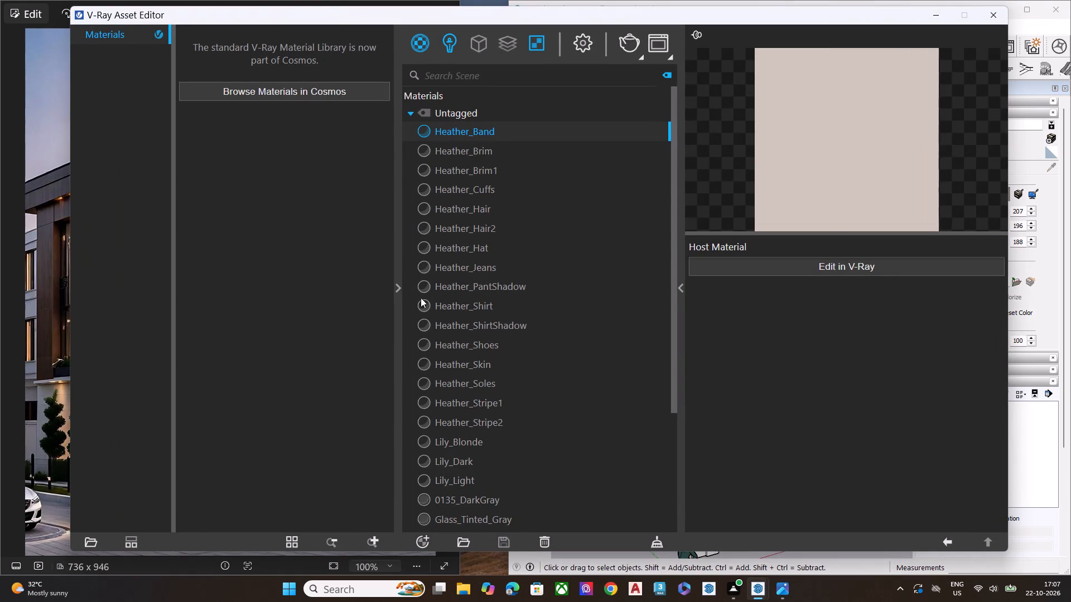
left_click(457, 156)
left_click(460, 183)
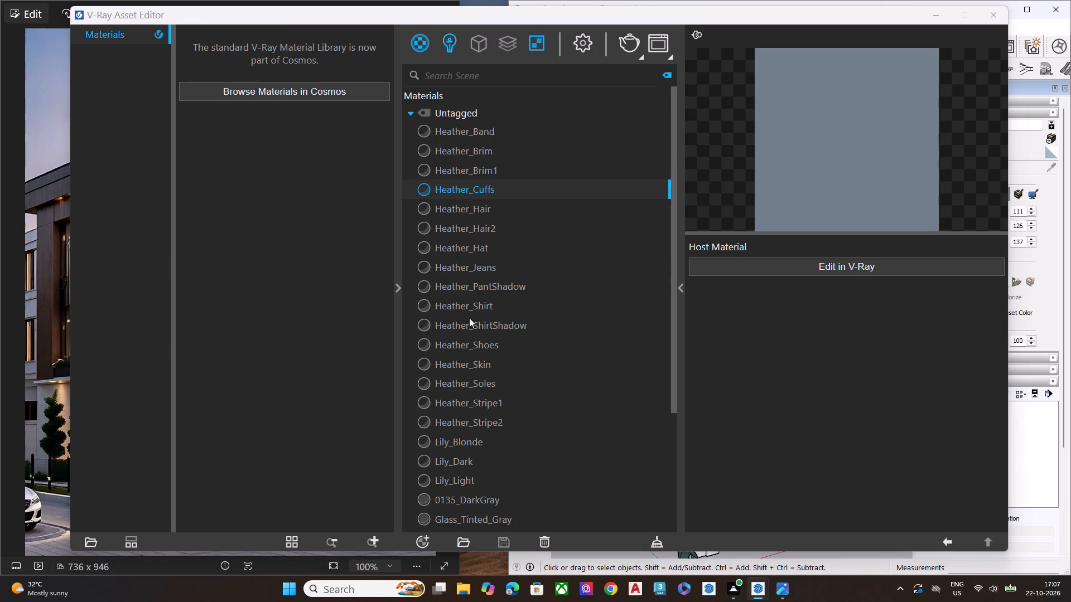
scroll(483, 429, "down", 5)
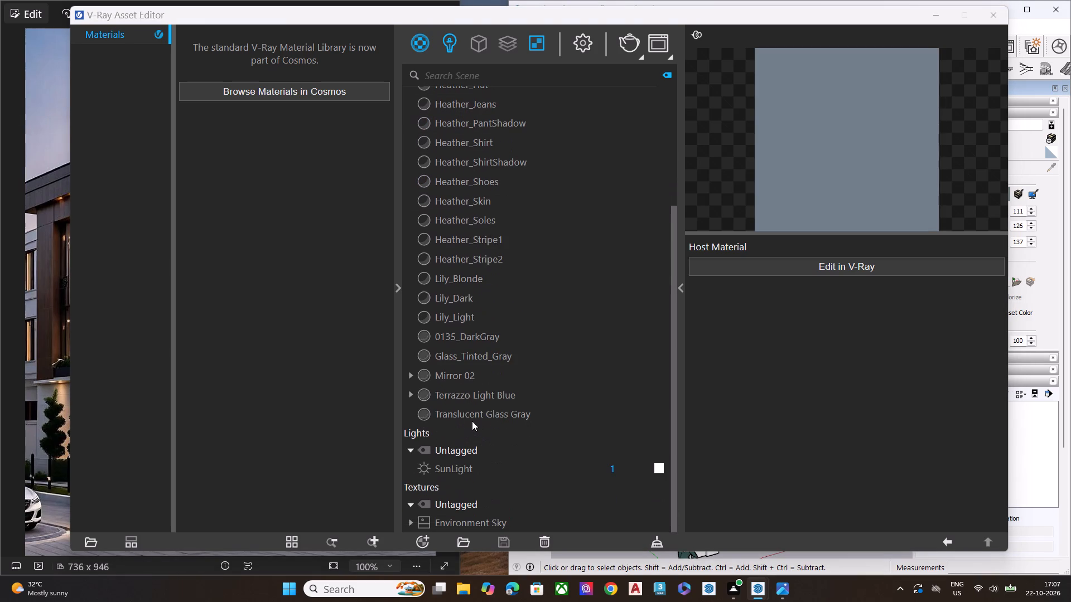
left_click(422, 542)
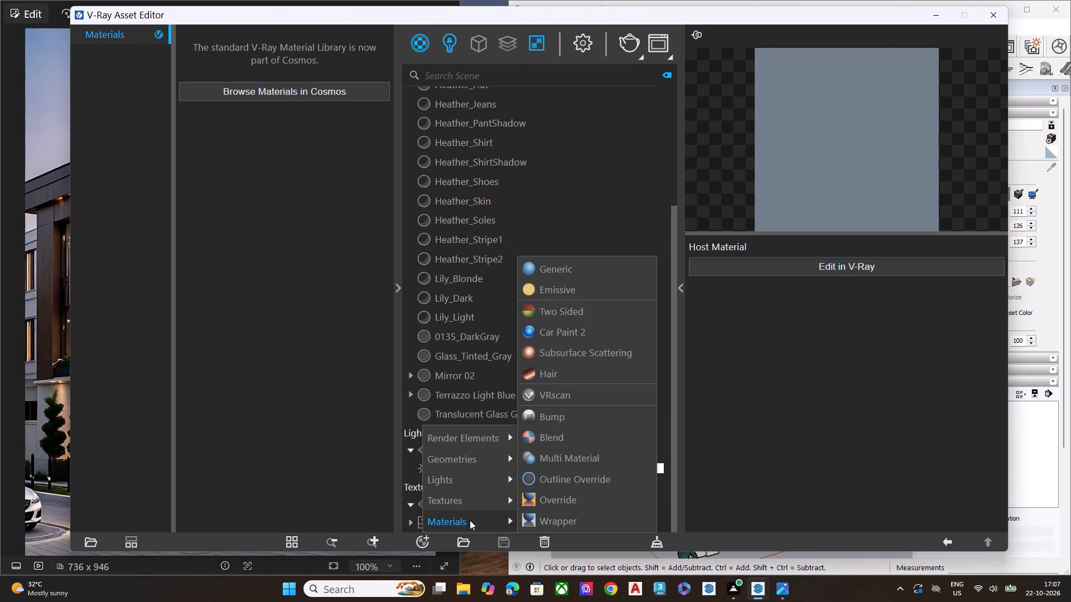
left_click(470, 520)
left_click(575, 271)
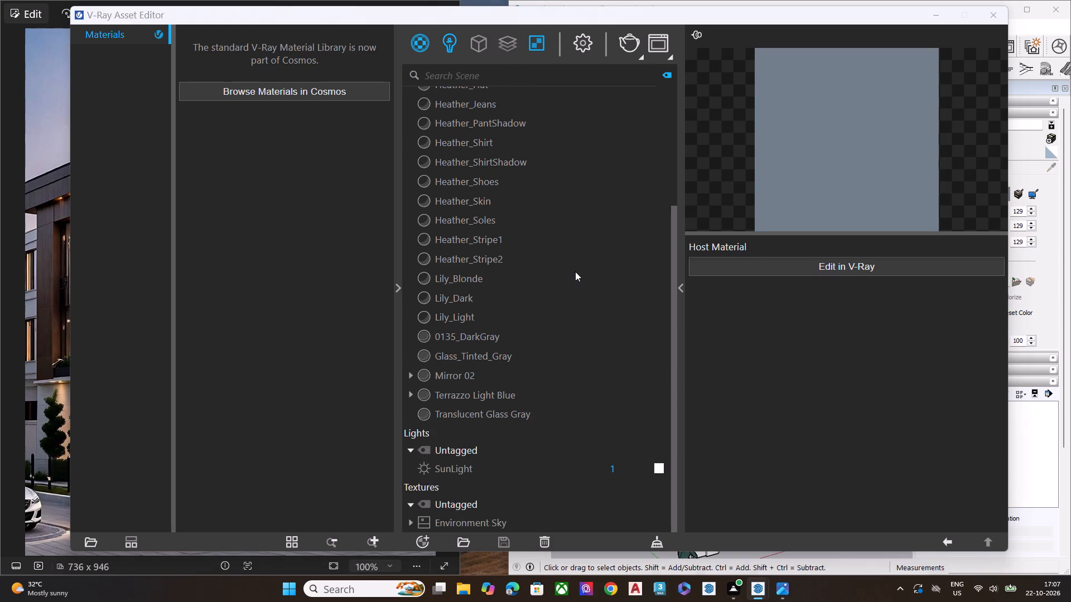
Rename the new Generic material as gold and close the V-Ray Asset Editor.
right_click(483, 356)
left_click(550, 244)
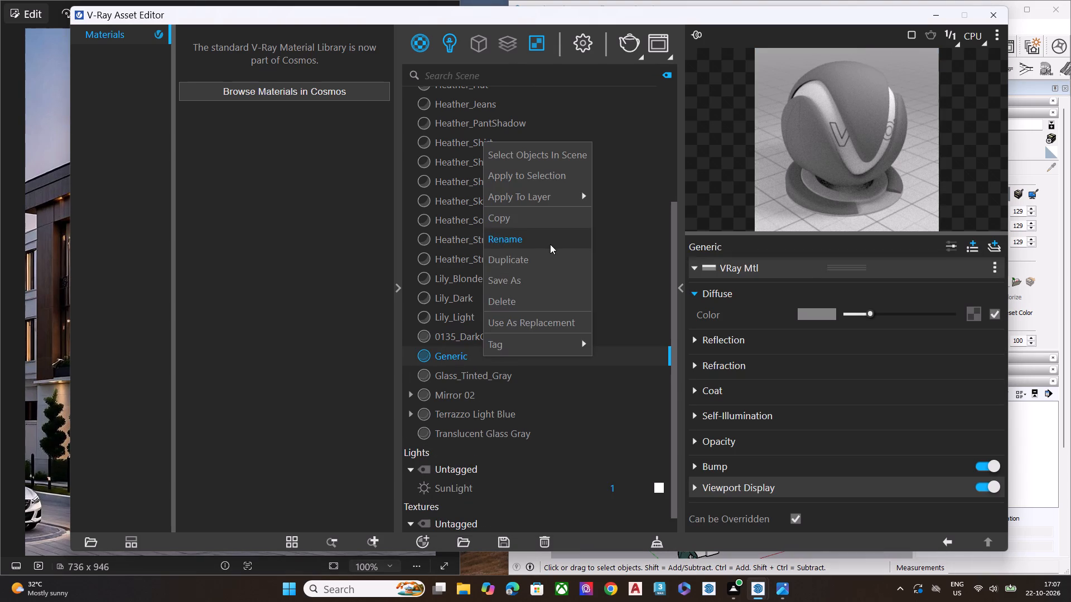
key("BackSpace")
key("BackSpace")
key("BackSpace")
key("BackSpace")
key("BackSpace")
key("BackSpace")
key("BackSpace")
key("BackSpace")
key("BackSpace")
key("BackSpace")
key("BackSpace")
key("BackSpace")
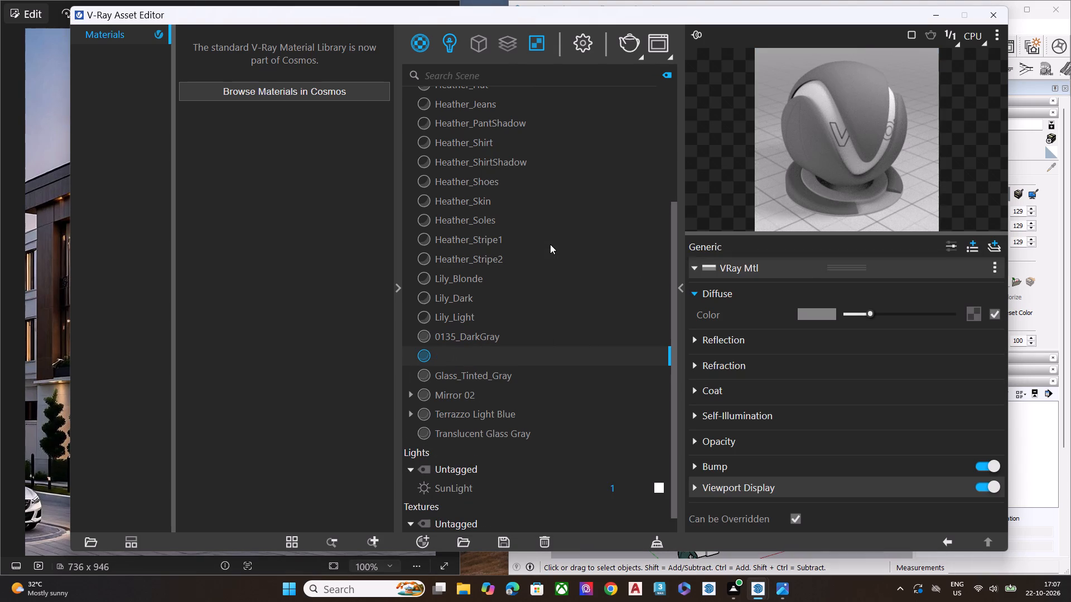
type("gol")
key("d")
key("Return")
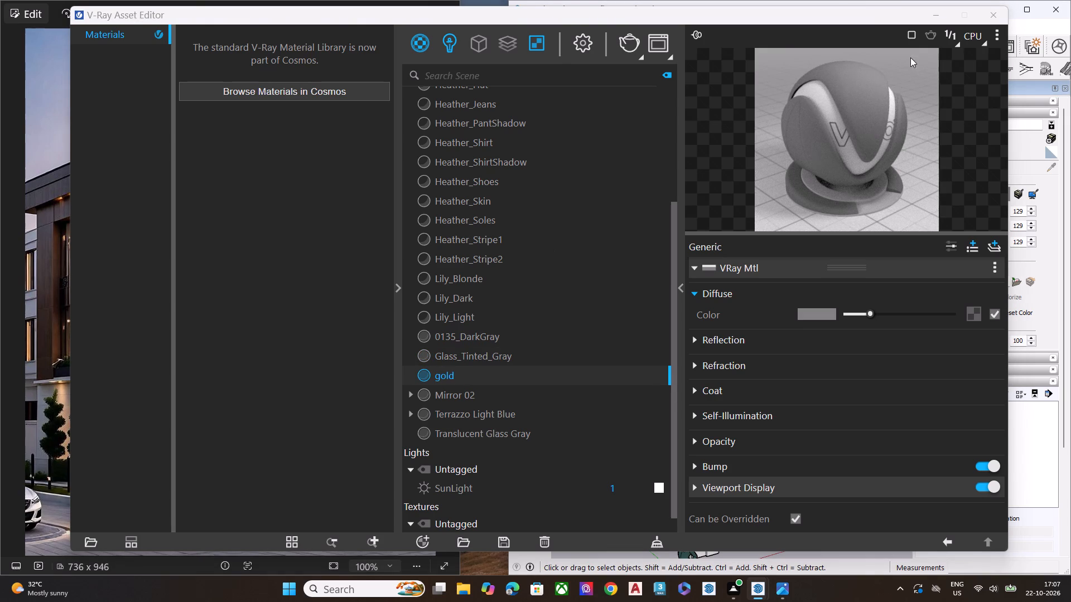
left_click(986, 8)
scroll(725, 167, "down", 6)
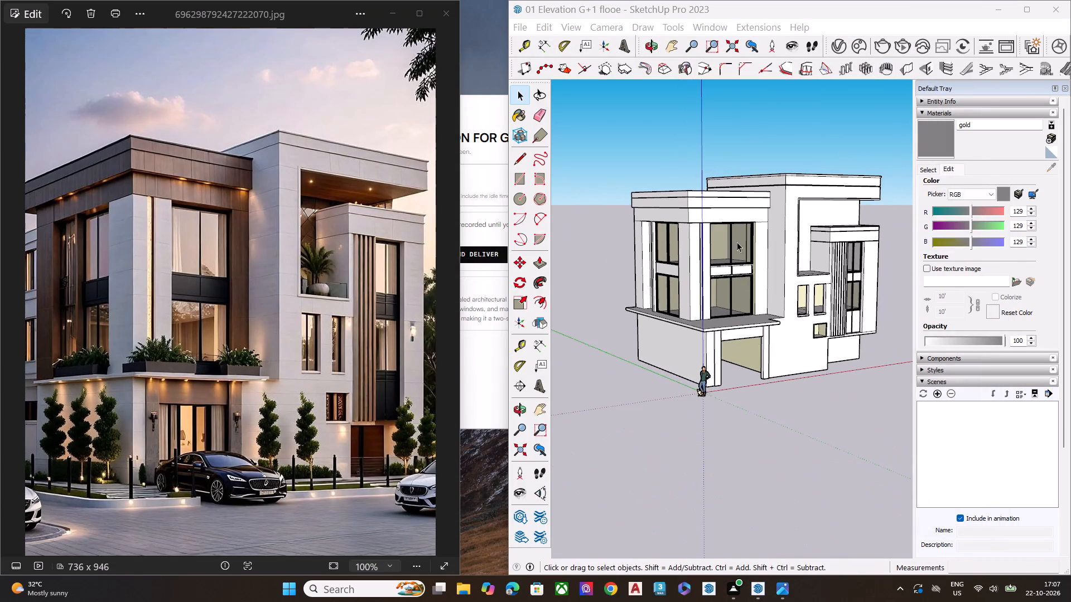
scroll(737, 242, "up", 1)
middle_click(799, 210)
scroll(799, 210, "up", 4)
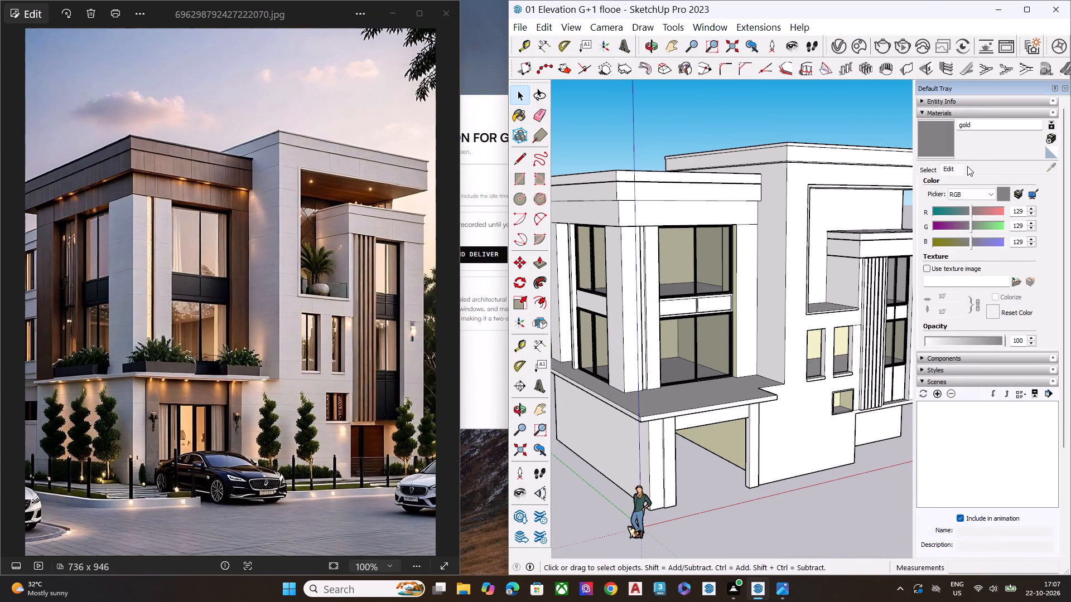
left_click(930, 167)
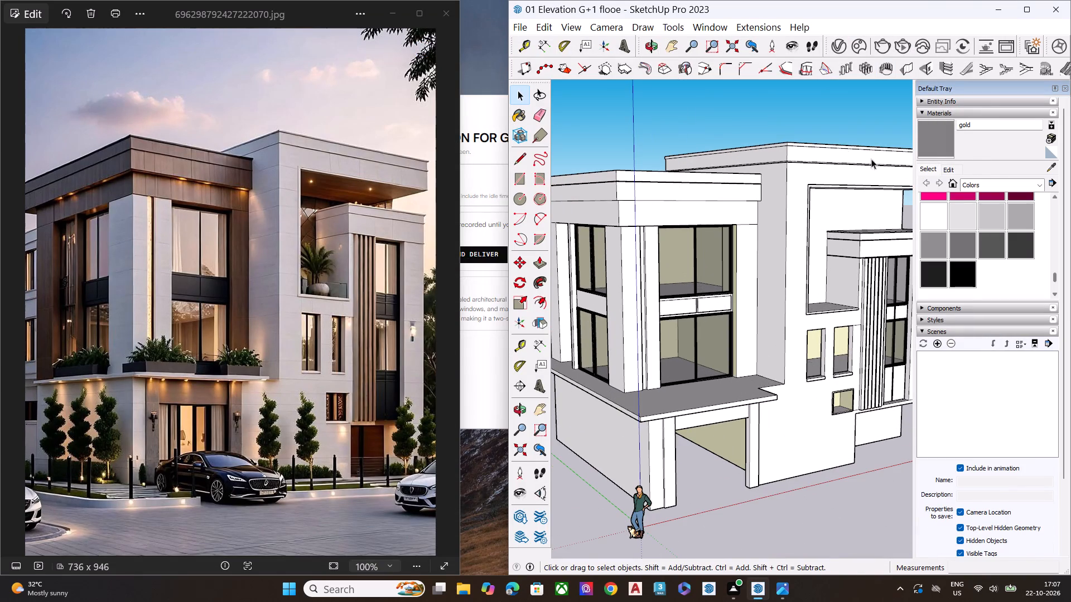
Reopen the V-Ray Asset Editor and create a second Generic material.
left_click(837, 52)
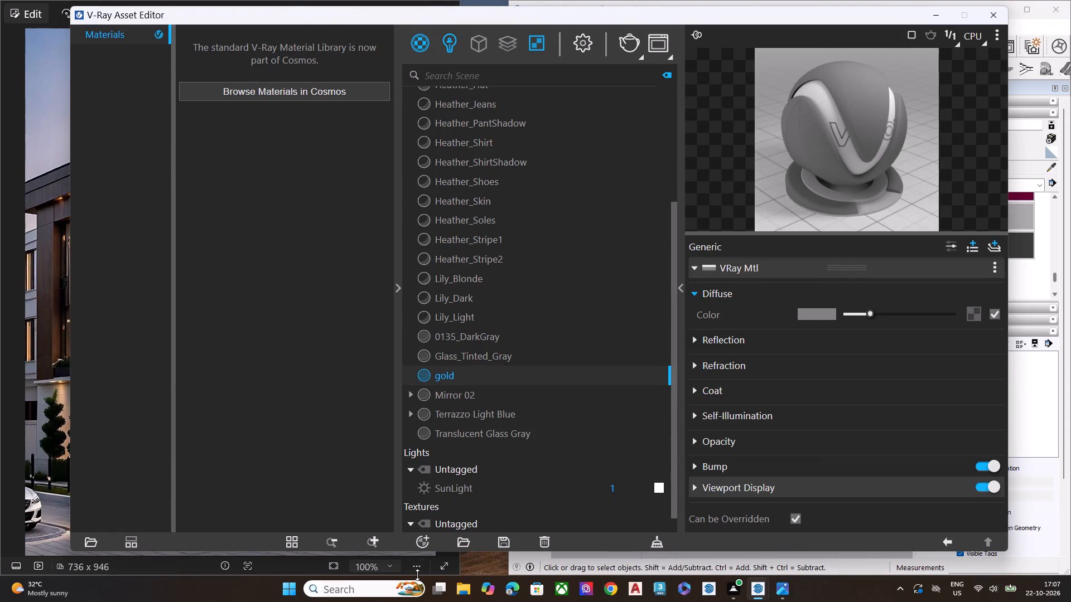
left_click(419, 535)
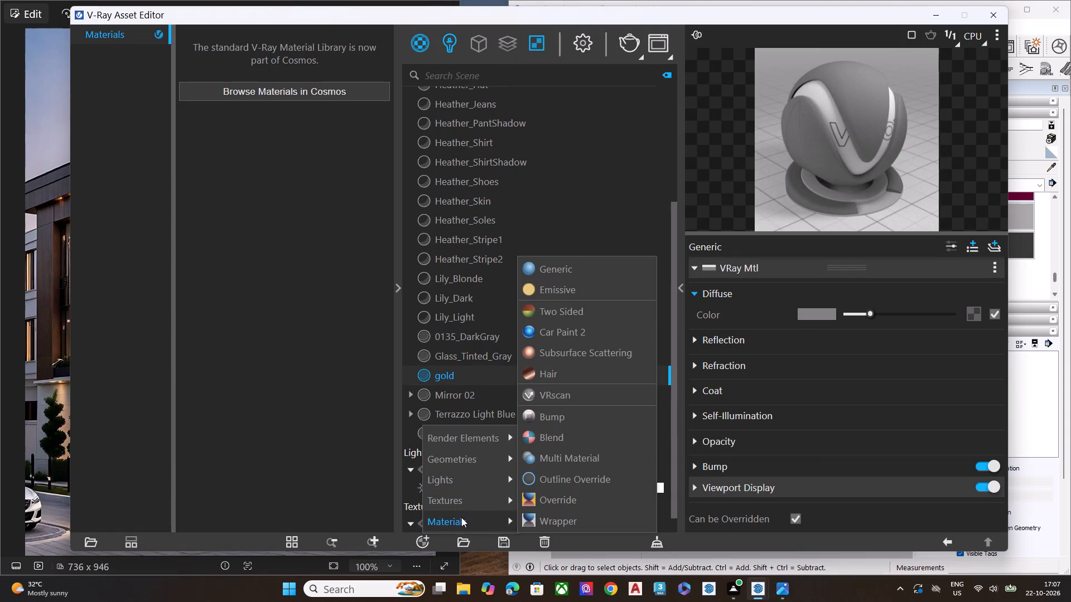
left_click(461, 517)
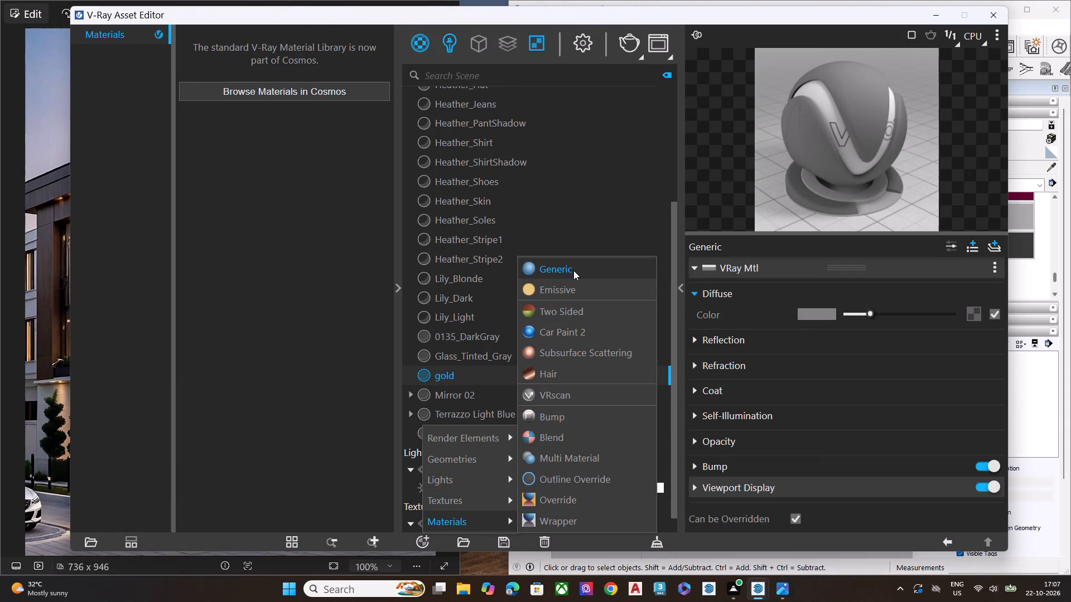
left_click(573, 270)
key("BackSpace")
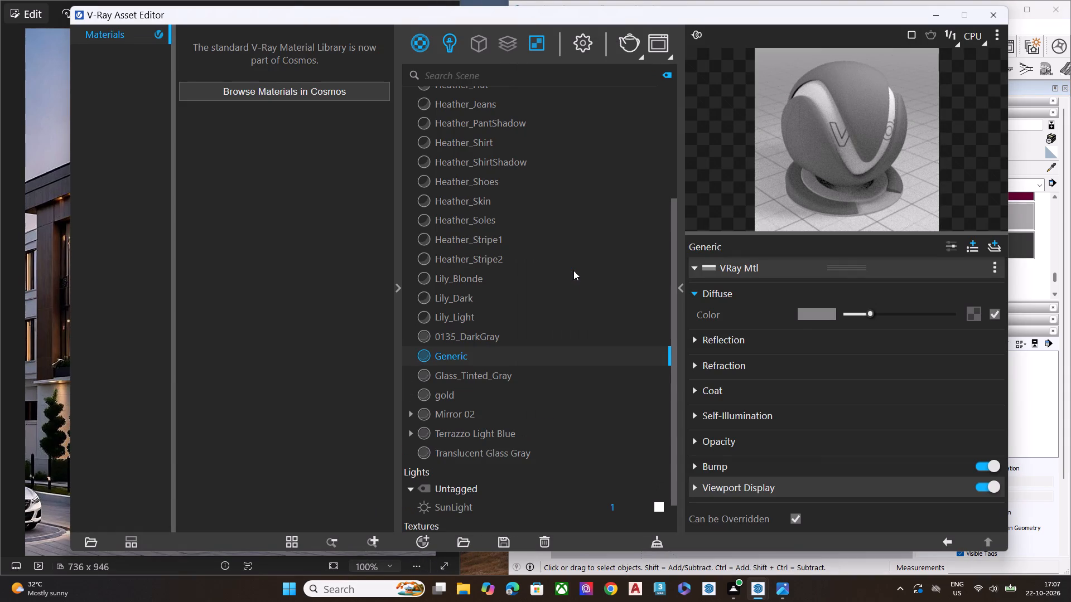
Rename the second Generic material as italian olive.
right_click(551, 361)
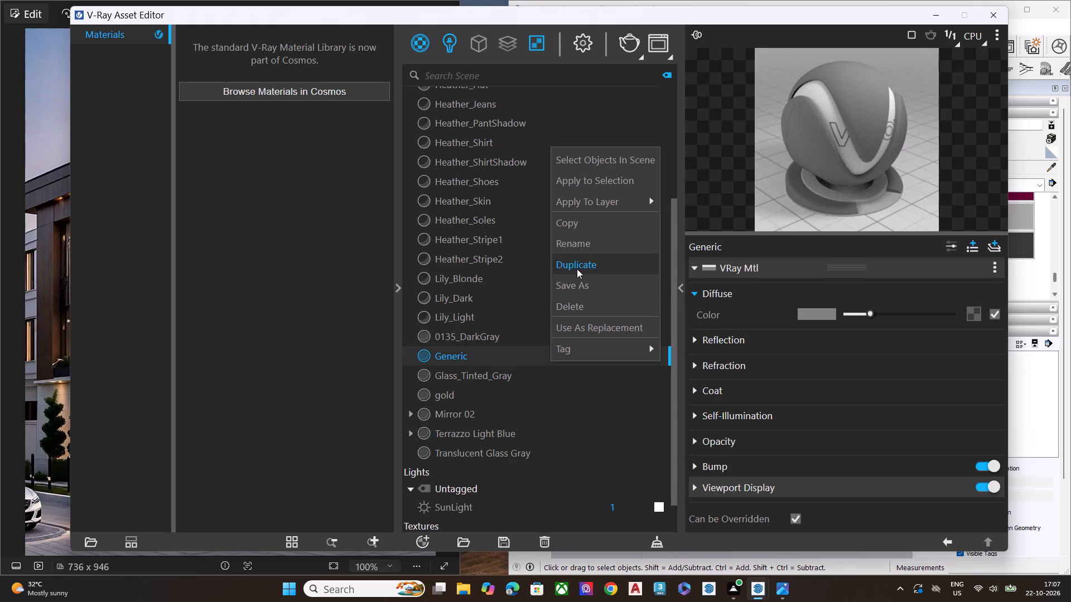
left_click(577, 241)
key("BackSpace")
key("BackSpace")
key("BackSpace")
key("BackSpace")
key("BackSpace")
key("BackSpace")
key("BackSpace")
key("BackSpace")
key("BackSpace")
key("BackSpace")
key("BackSpace")
key("BackSpace")
key("BackSpace")
key("BackSpace")
key("BackSpace")
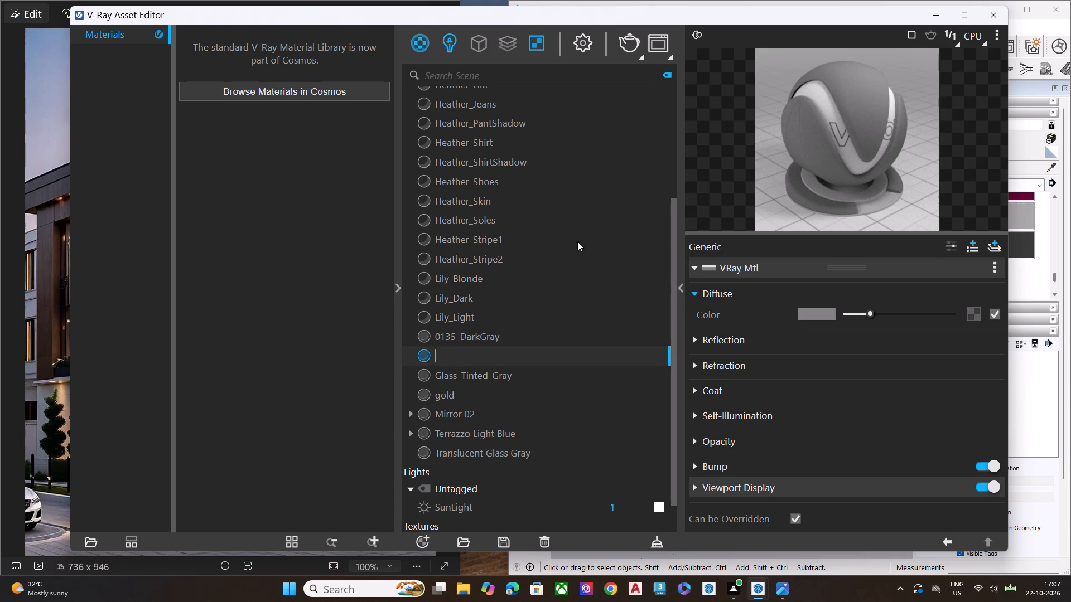
type("italian")
key("space")
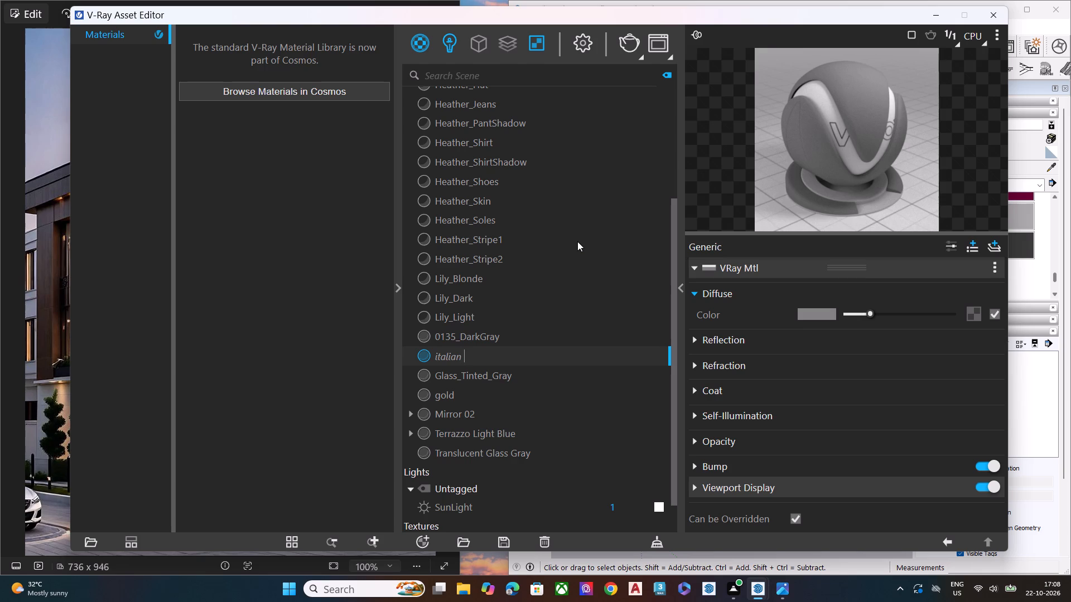
key("BackSpace")
key("BackSpace")
key("BackSpace")
key("BackSpace")
key("BackSpace")
key("BackSpace")
key("BackSpace")
key("BackSpace")
key("BackSpace")
key("BackSpace")
key("BackSpace")
key("BackSpace")
key("BackSpace")
type("italian")
key("space")
type("olive")
key("space")
left_click(814, 321)
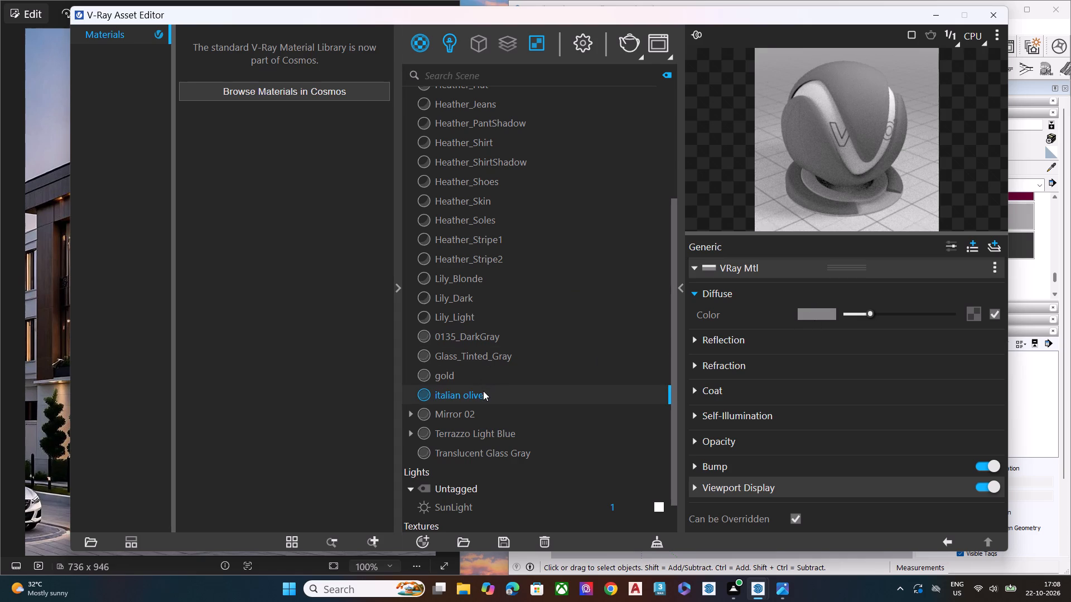
Open the diffuse colour of the italian olive material and set the colour range to 0 to 255.
left_click(484, 392)
left_click(828, 314)
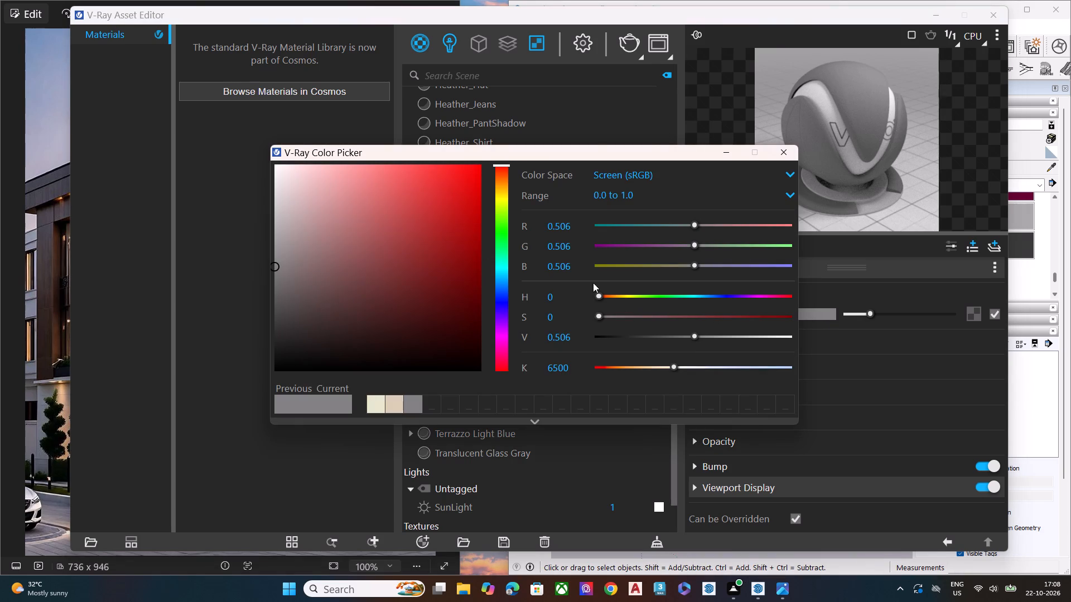
left_click(603, 197)
left_click(631, 234)
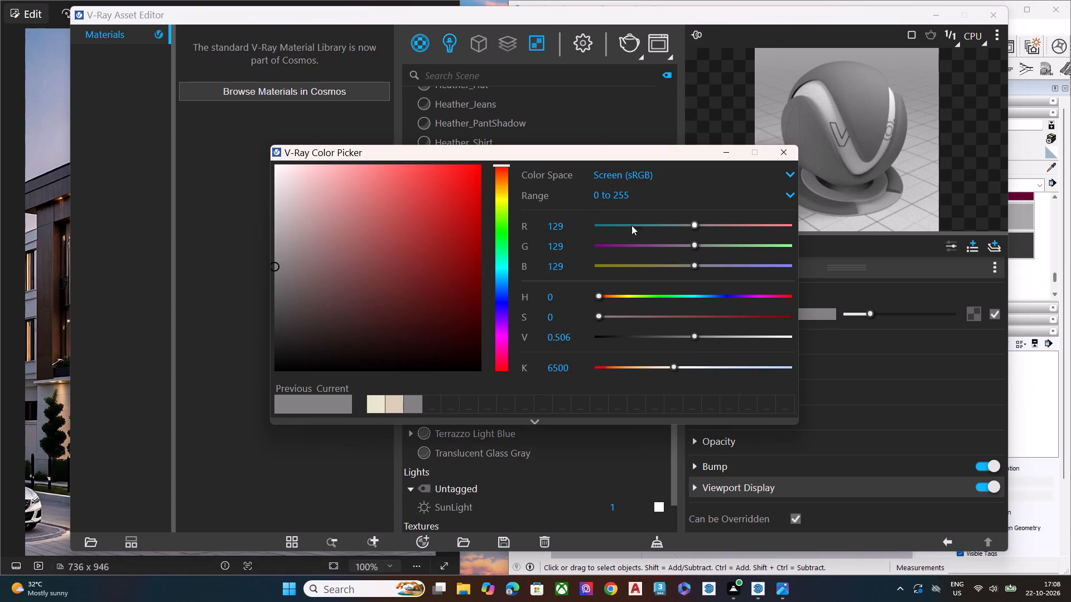
left_click(641, 201)
left_click(619, 195)
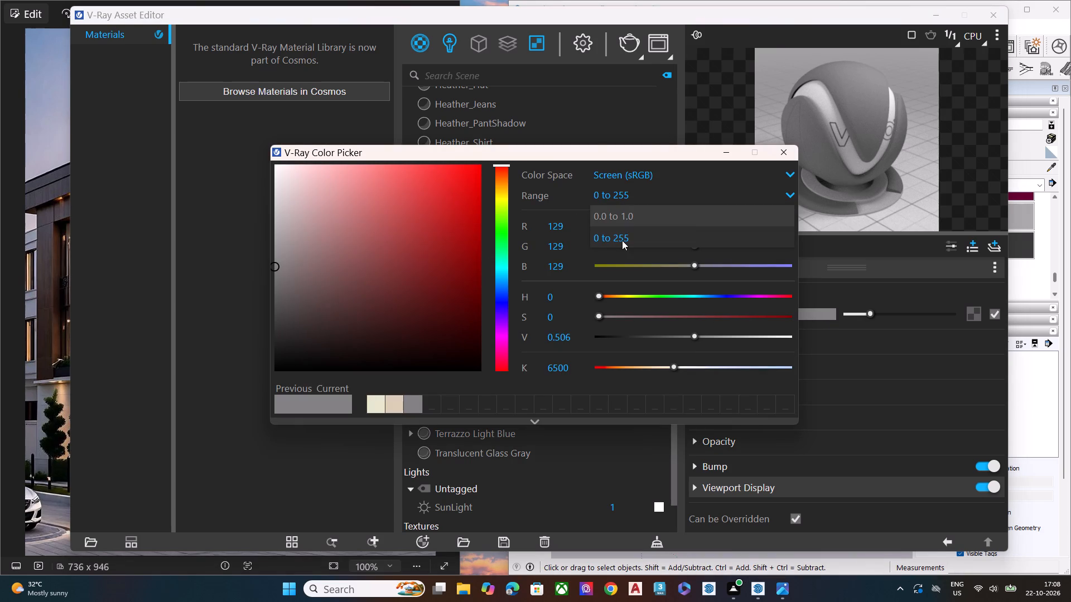
left_click(622, 240)
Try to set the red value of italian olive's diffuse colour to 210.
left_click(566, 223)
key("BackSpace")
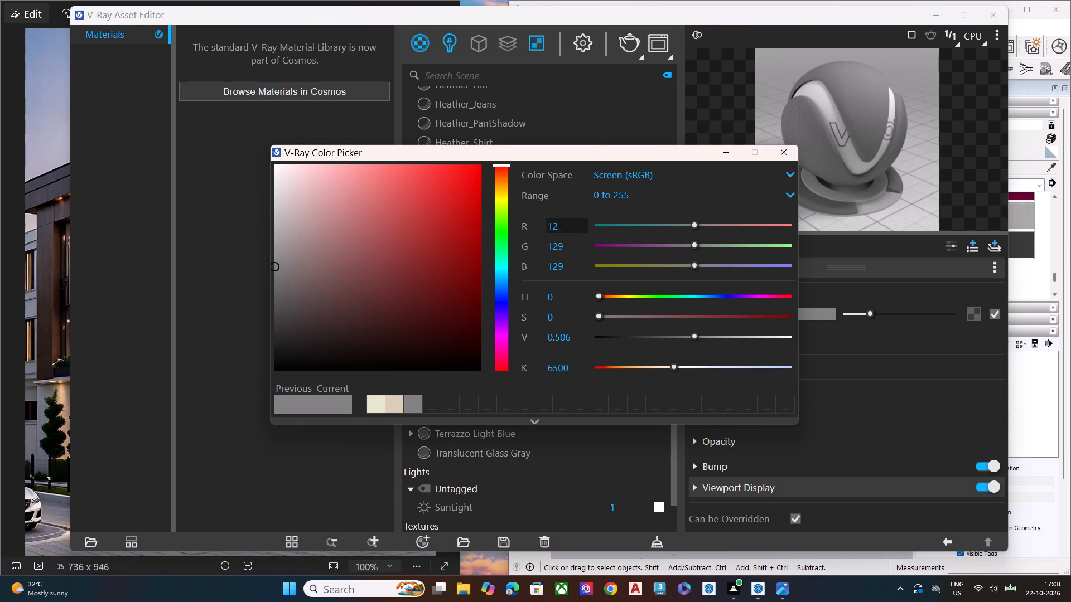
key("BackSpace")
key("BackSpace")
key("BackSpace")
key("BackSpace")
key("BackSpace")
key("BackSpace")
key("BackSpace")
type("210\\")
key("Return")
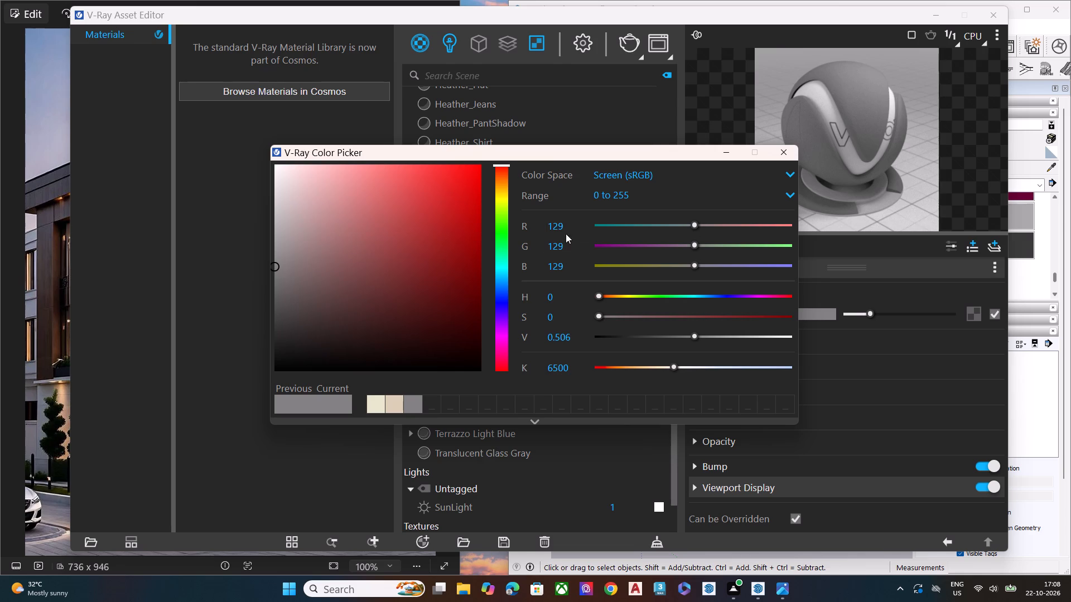
Set the red value of italian olive's diffuse colour to 210.
double_click(566, 232)
key("BackSpace")
key("BackSpace")
key("BackSpace")
key("BackSpace")
key("BackSpace")
key("BackSpace")
key("BackSpace")
key("BackSpace")
key("BackSpace")
key("BackSpace")
key("BackSpace")
key("BackSpace")
key("BackSpace")
key("BackSpace")
key("BackSpace")
key("BackSpace")
key("BackSpace")
key("BackSpace")
key("BackSpace")
key("BackSpace")
key("BackSpace")
key("BackSpace")
key("BackSpace")
type("210")
key("Return")
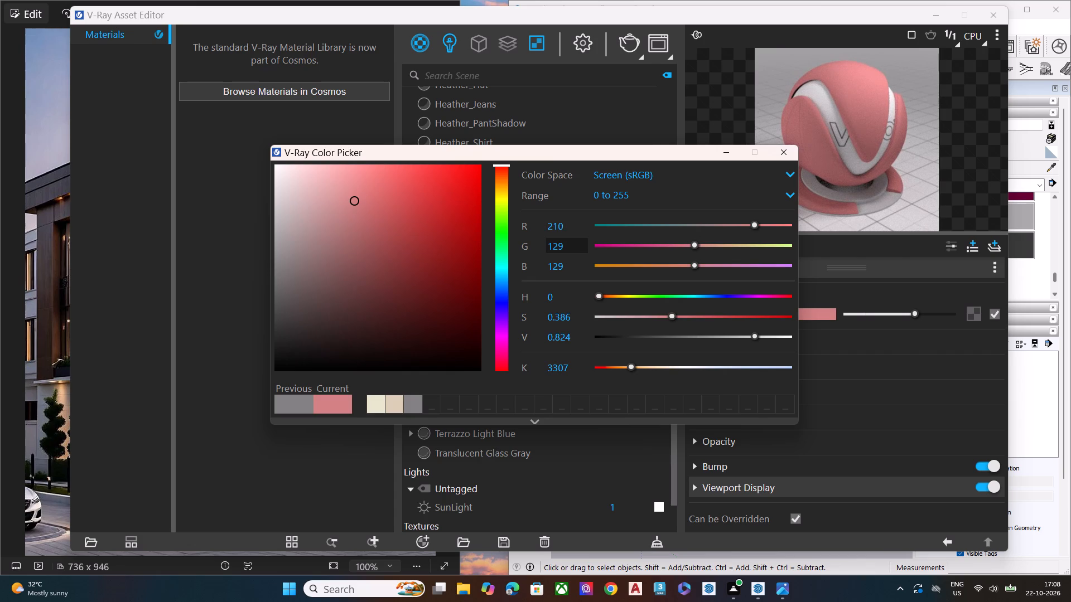
Set the green value of italian olive's diffuse colour to 204.
left_click(576, 249)
key("BackSpace")
key("BackSpace")
key("BackSpace")
key("BackSpace")
key("BackSpace")
key("BackSpace")
key("BackSpace")
key("BackSpace")
key("BackSpace")
key("BackSpace")
key("BackSpace")
key("BackSpace")
key("BackSpace")
key("BackSpace")
key("BackSpace")
key("BackSpace")
key("BackSpace")
type("204")
key("Return")
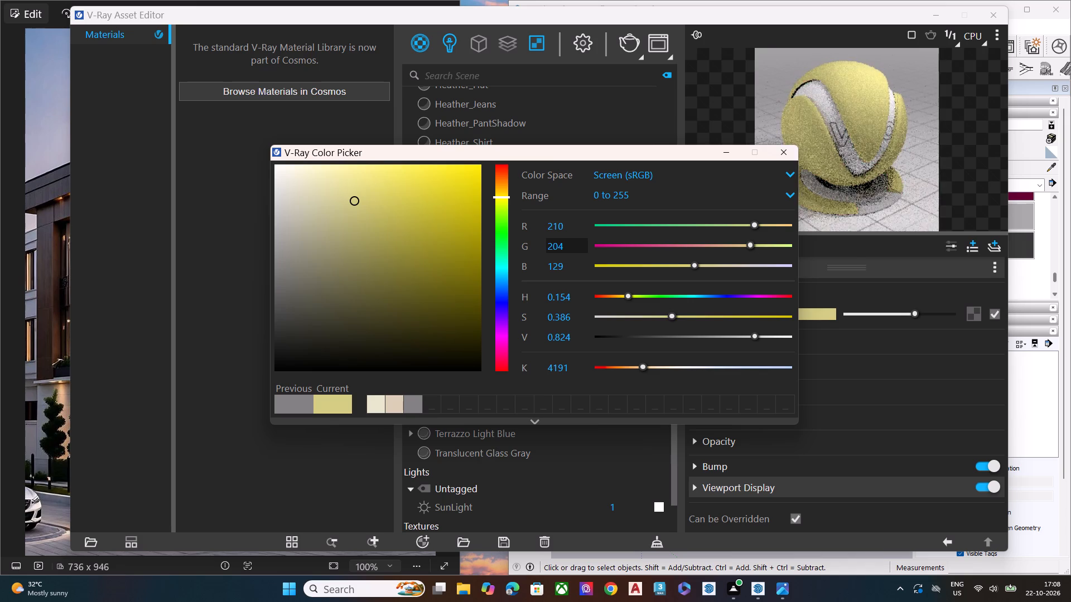
Set the blue value of italian olive's diffuse colour to 128 and close the colour picker.
left_click(569, 269)
key("BackSpace")
key("BackSpace")
key("BackSpace")
key("BackSpace")
key("BackSpace")
key("BackSpace")
key("BackSpace")
key("BackSpace")
key("BackSpace")
key("BackSpace")
key("BackSpace")
key("BackSpace")
key("BackSpace")
key("BackSpace")
key("BackSpace")
key("BackSpace")
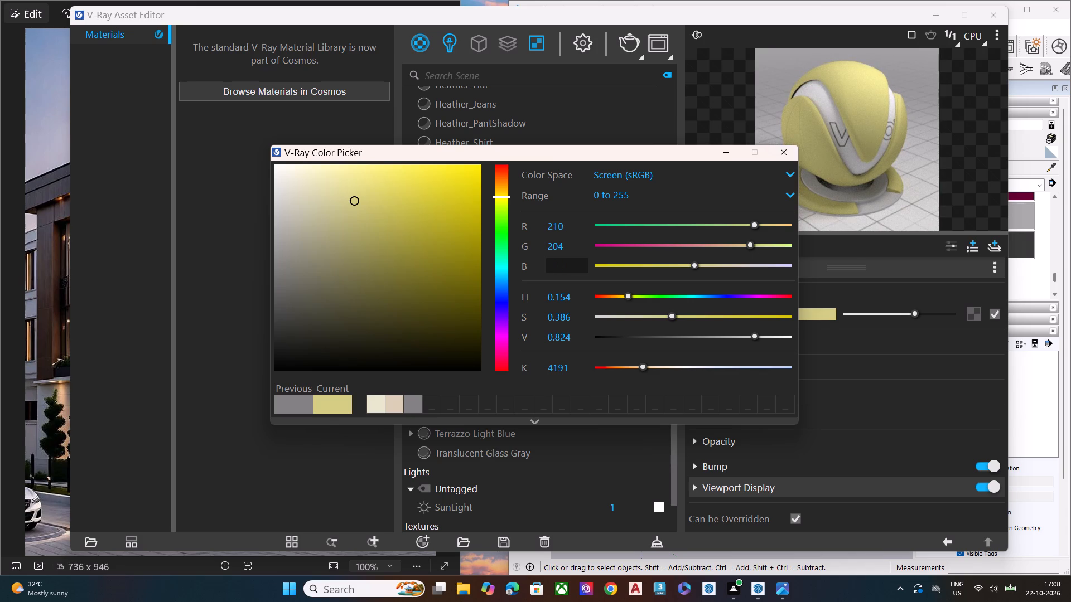
type("128")
key("Return")
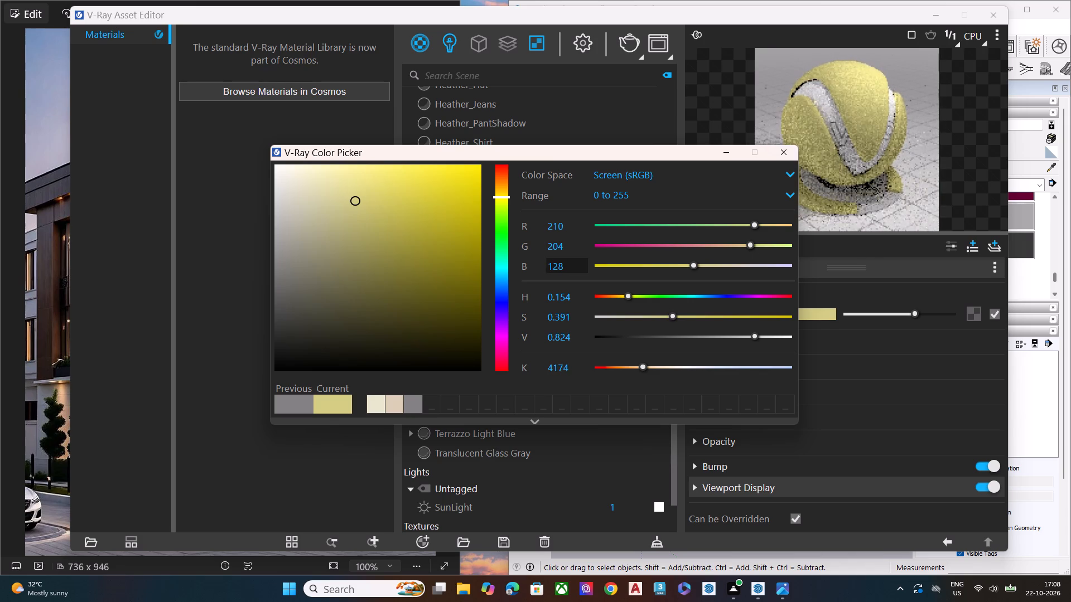
left_click(780, 152)
Minimise the Asset Editor and paint the upper storey's corner column, including its side face, and the adjoining window-side strip with italian olive.
left_click(469, 397)
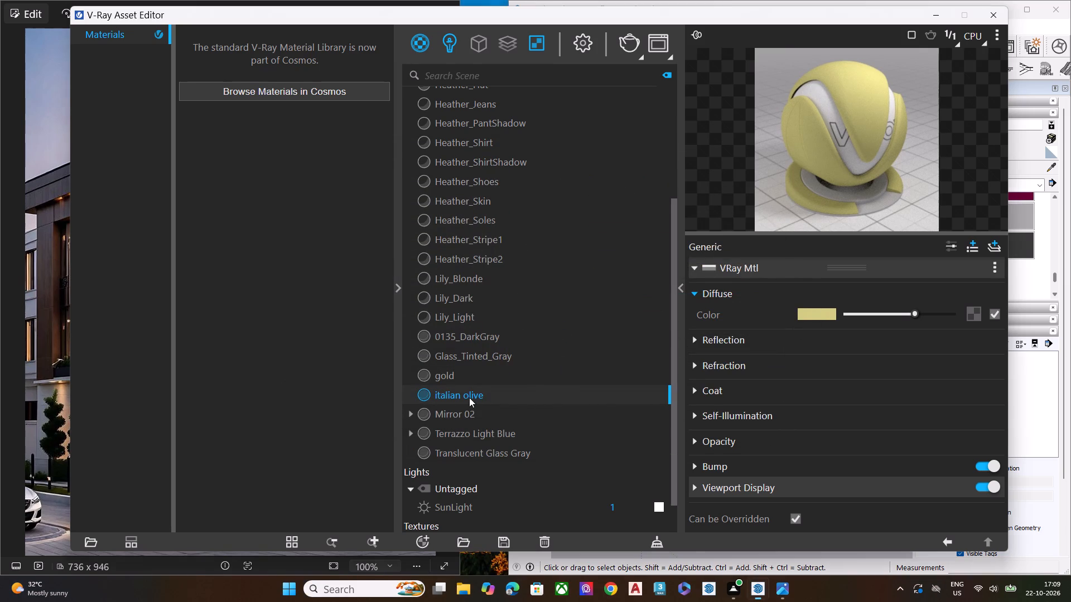
left_click(957, 22)
left_click(938, 25)
left_click(935, 15)
left_click(938, 135)
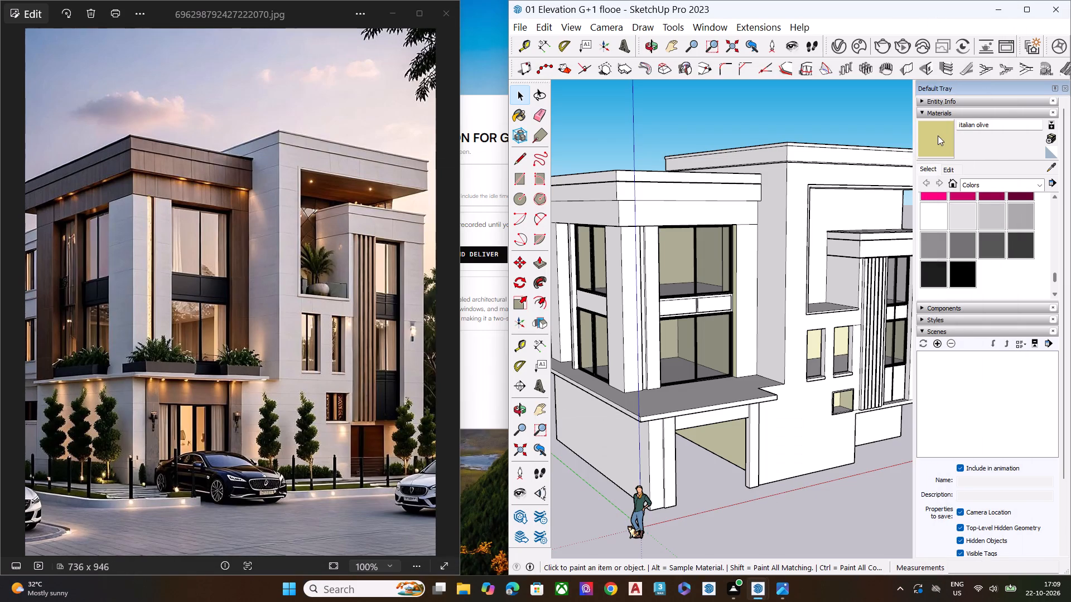
scroll(747, 241, "down", 7)
middle_click_drag(739, 283, 705, 233)
scroll(705, 233, "up", 3)
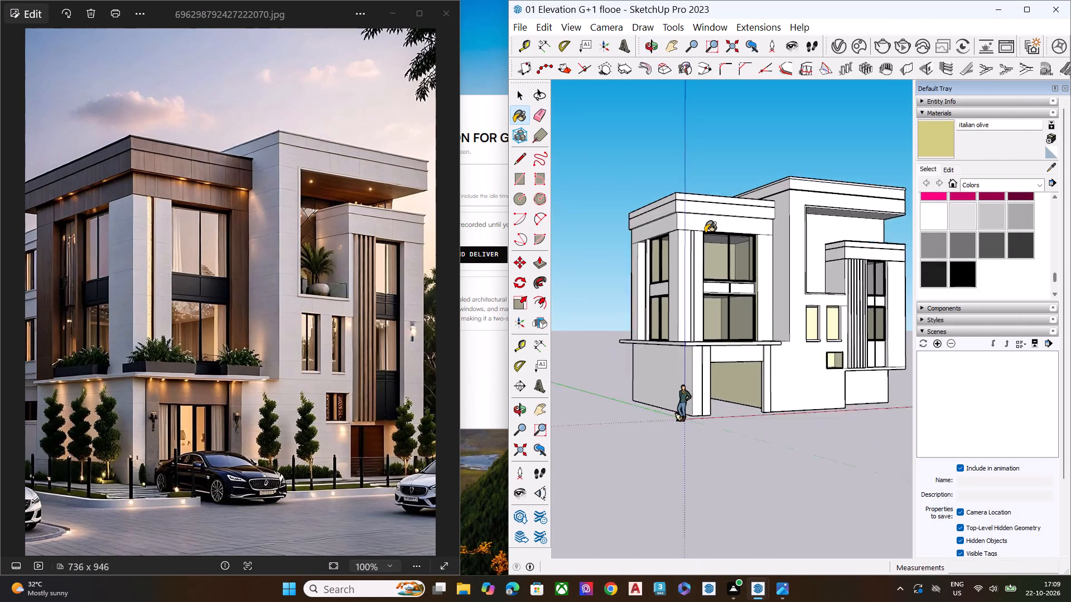
scroll(705, 233, "up", 3)
scroll(653, 266, "up", 7)
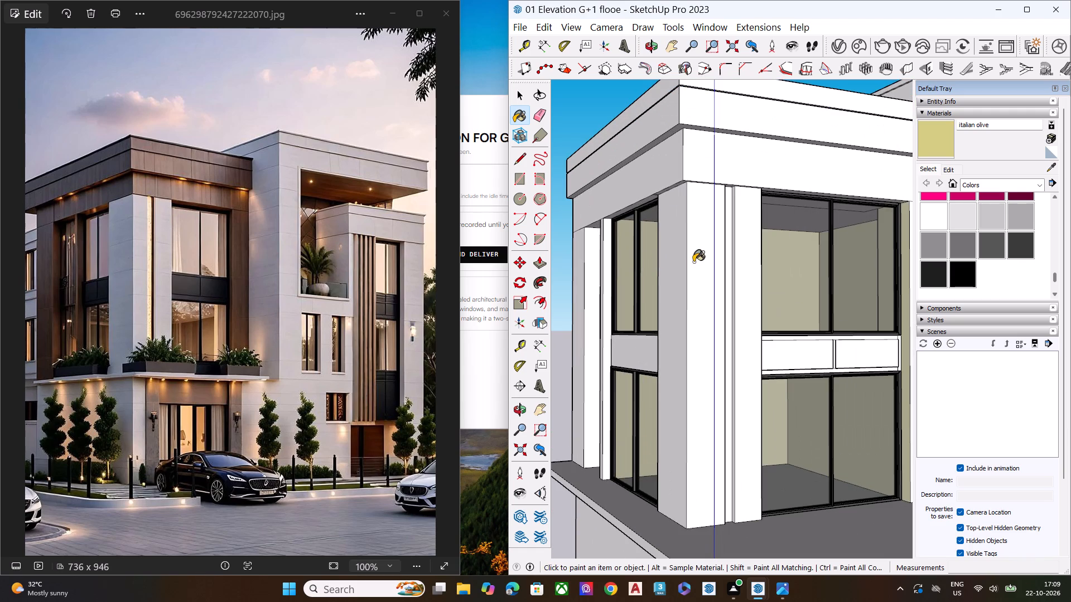
middle_click_drag(695, 288, 590, 314)
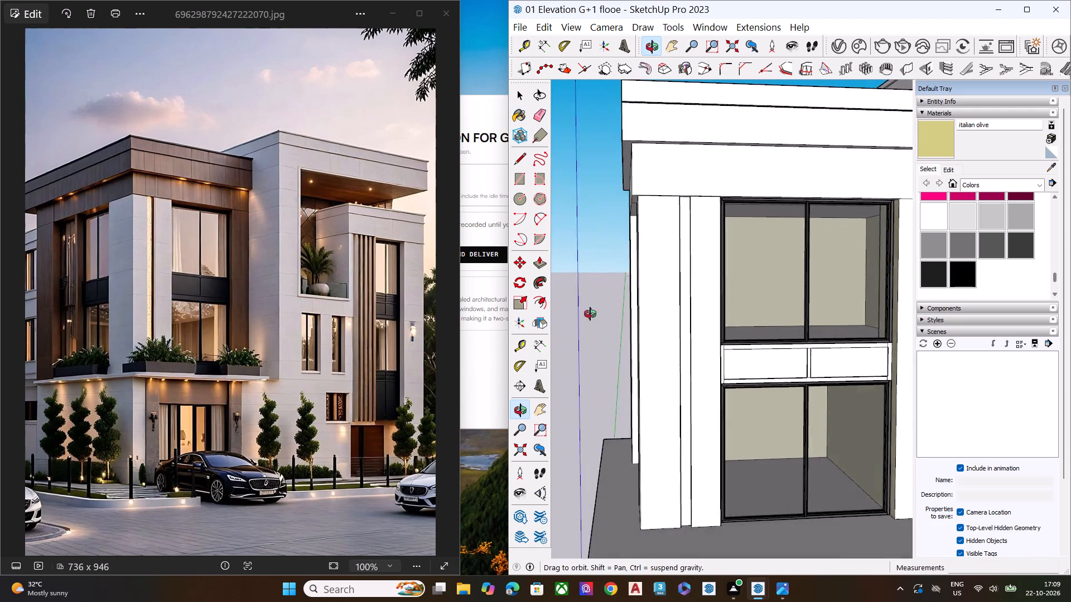
middle_click_drag(590, 314, 526, 323)
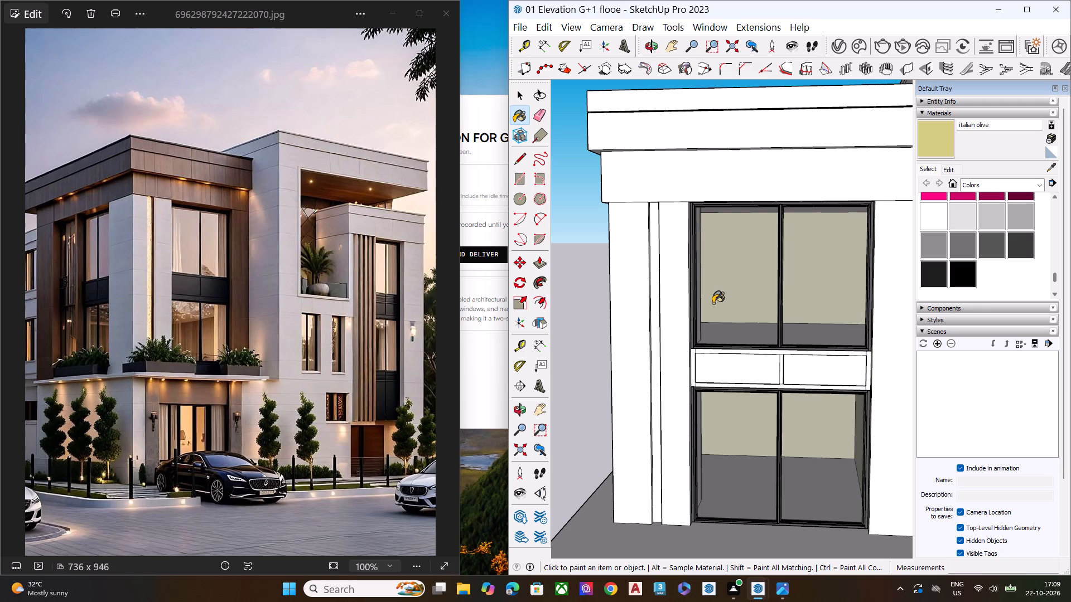
left_click(621, 262)
left_click(674, 256)
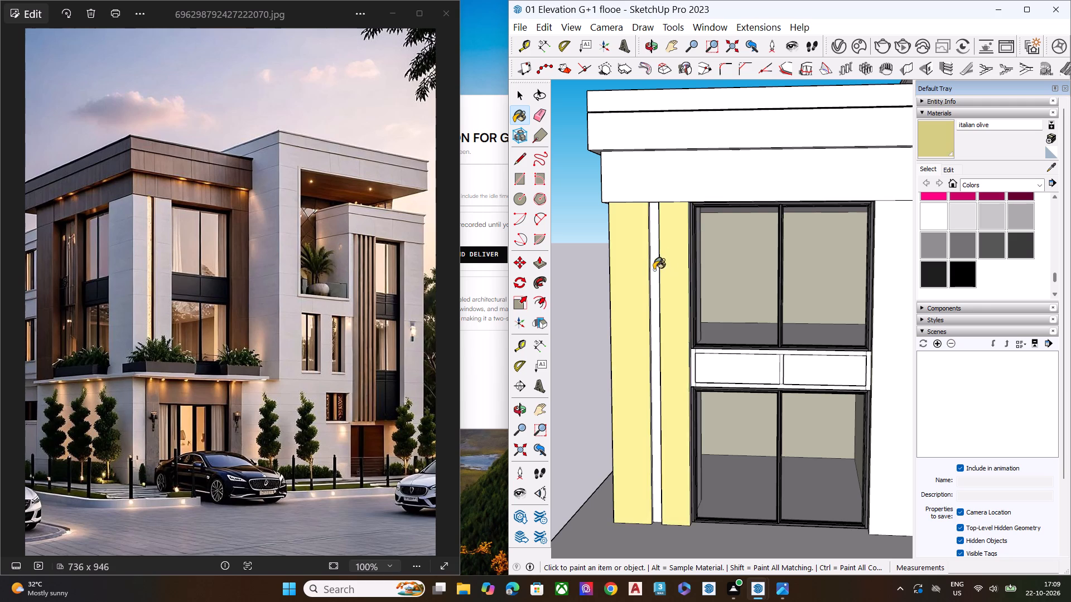
middle_click_drag(654, 270, 877, 252)
left_click(706, 255)
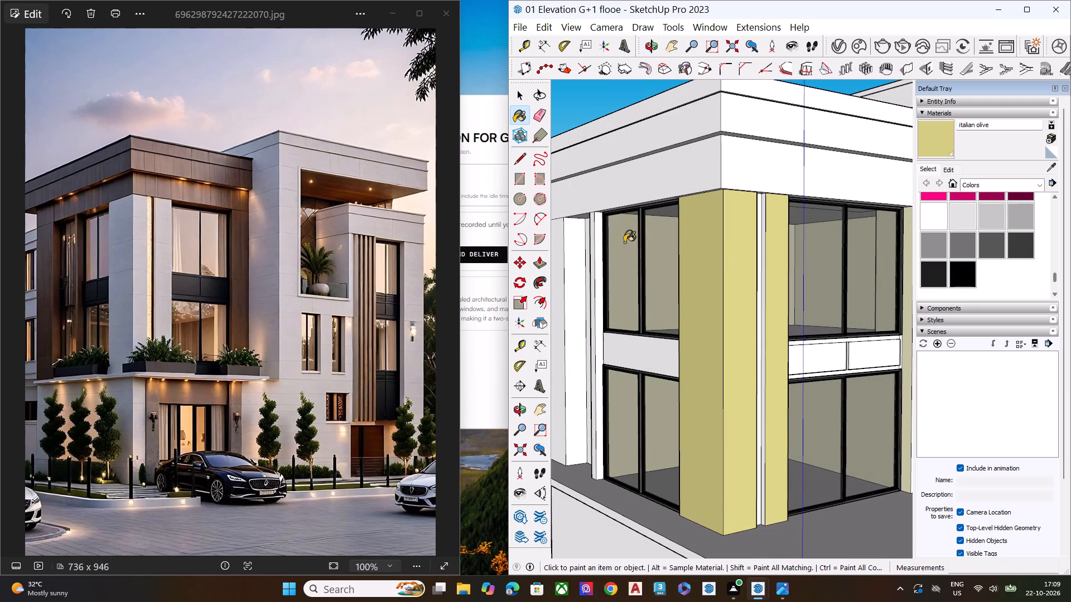
Paint the pier between the front bay windows and main block, and the piers at the side elevation's far end, italian olive.
scroll(704, 265, "down", 6)
scroll(692, 298, "up", 4)
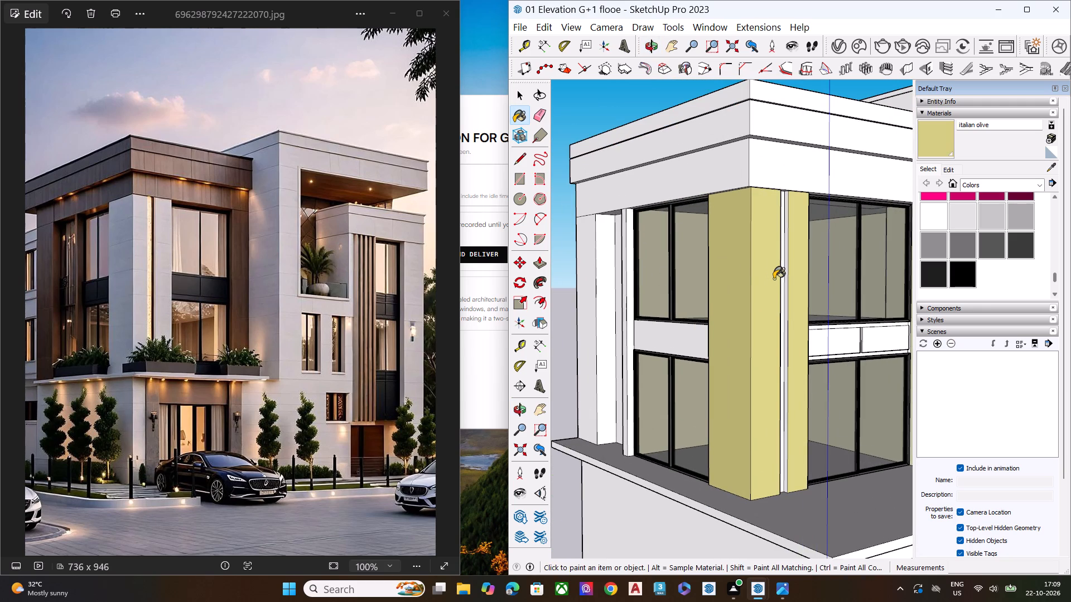
scroll(730, 263, "up", 4)
scroll(684, 256, "down", 8)
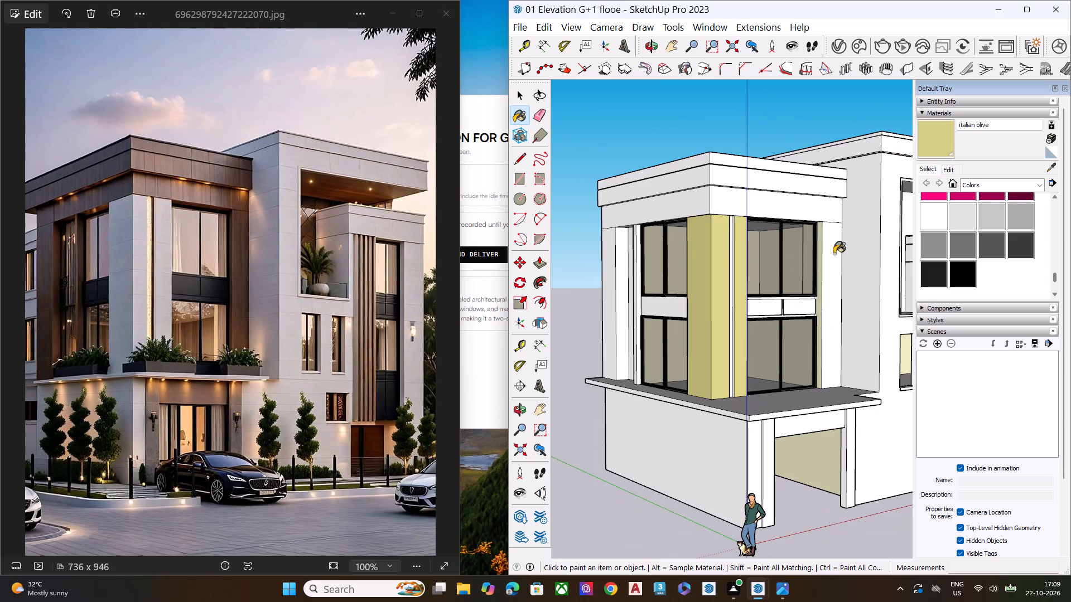
left_click(834, 254)
scroll(779, 261, "down", 4)
middle_click_drag(886, 270, 865, 270)
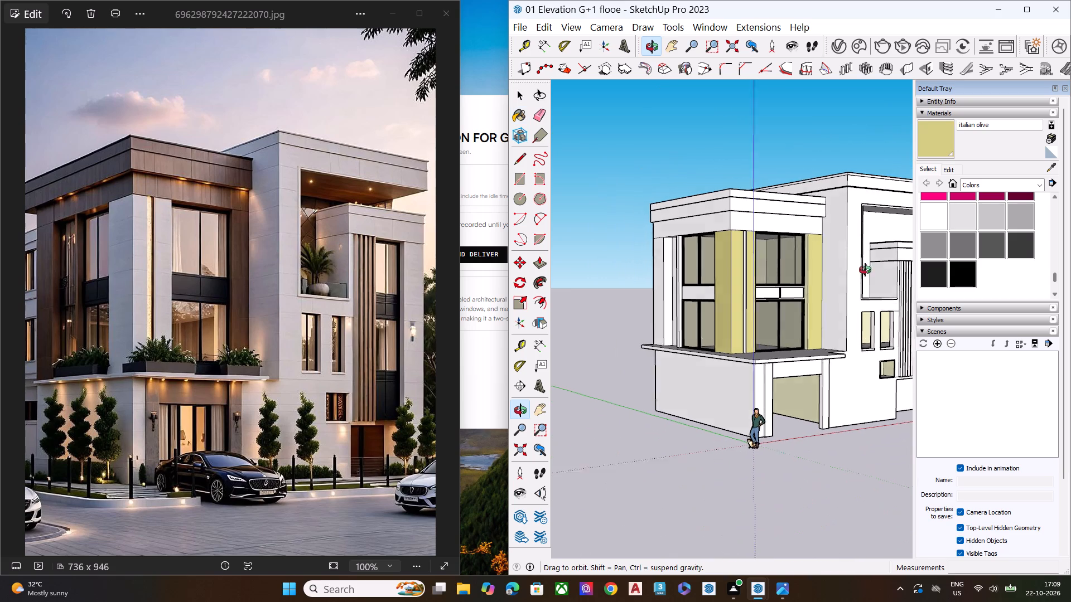
middle_click_drag(865, 270, 646, 241)
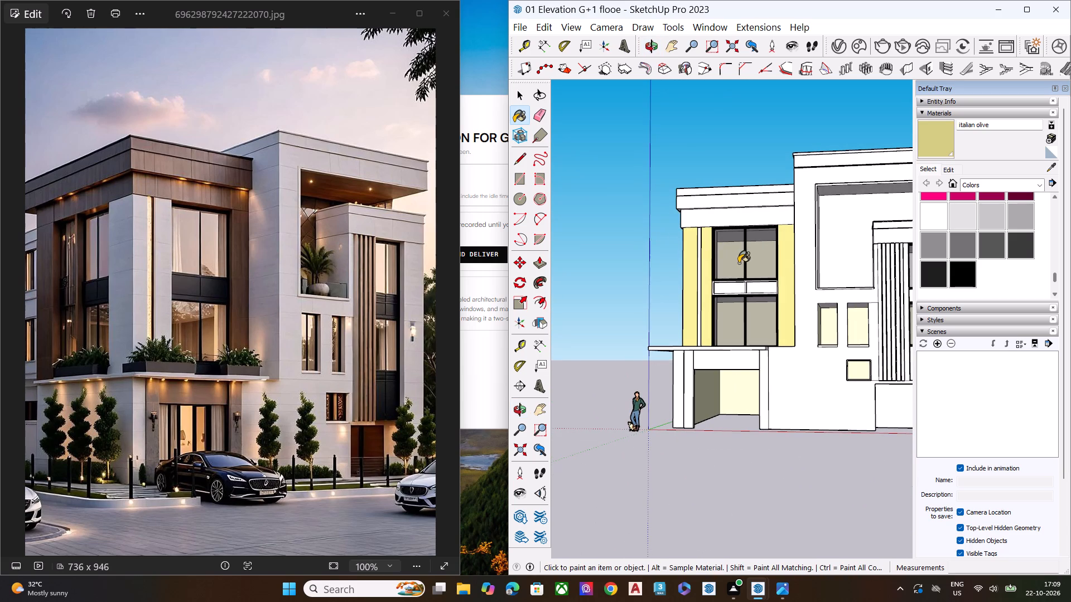
middle_click_drag(737, 261, 975, 248)
scroll(556, 234, "up", 6)
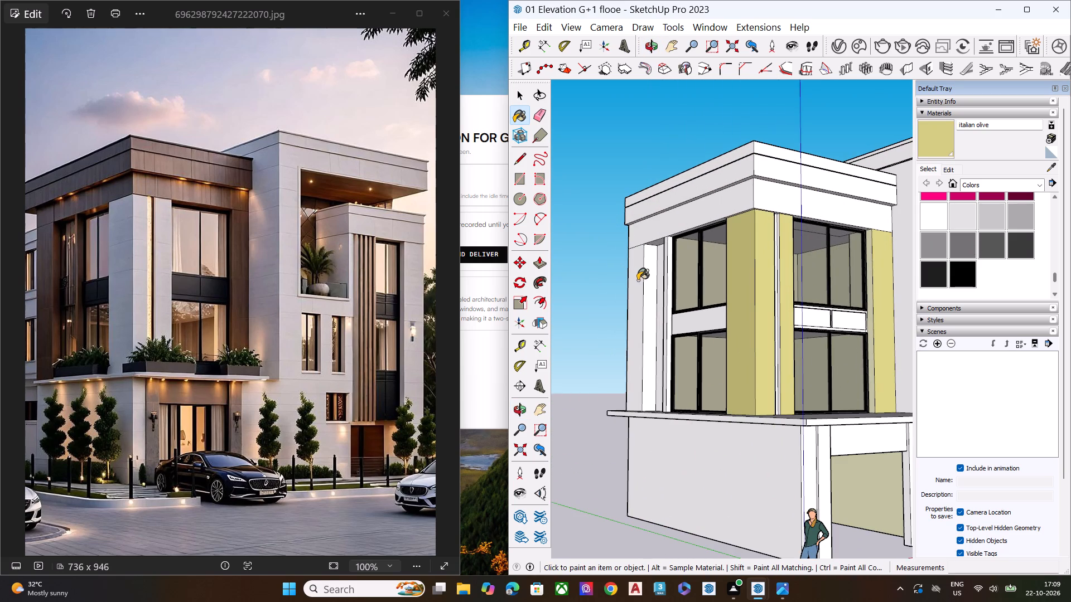
left_click(638, 280)
left_click(650, 282)
scroll(644, 280, "down", 2)
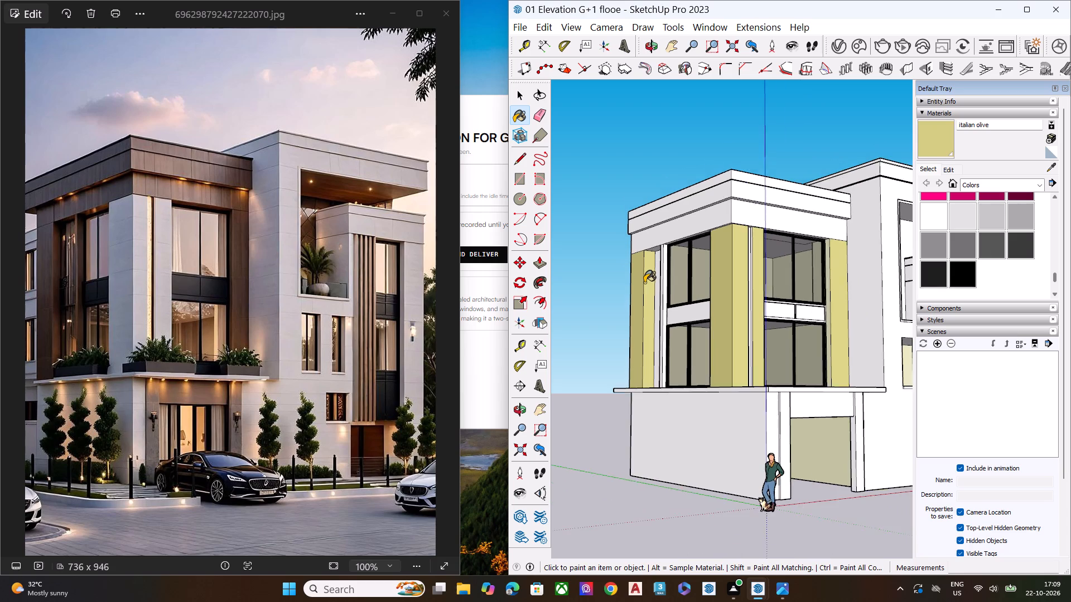
Paint the wall band directly below the corner bay's roof fascia italian olive on both the front and side faces.
scroll(644, 283, "down", 2)
scroll(737, 230, "up", 8)
scroll(746, 222, "down", 5)
left_click(744, 232)
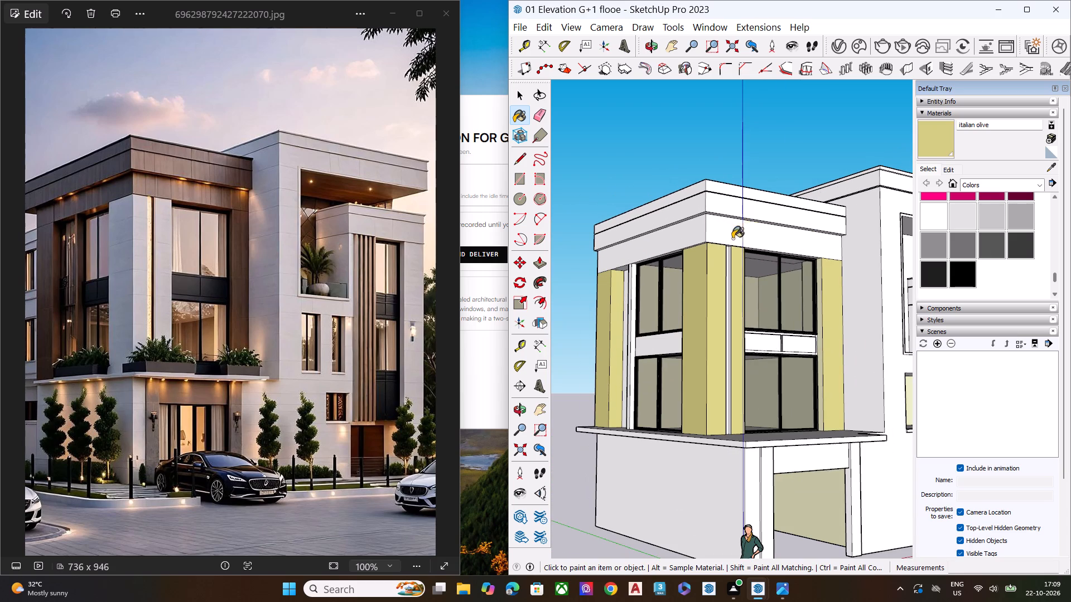
left_click(696, 238)
Paint the side wall and back wall of the main block's recessed upper balcony italian olive.
middle_click_drag(840, 250, 749, 242)
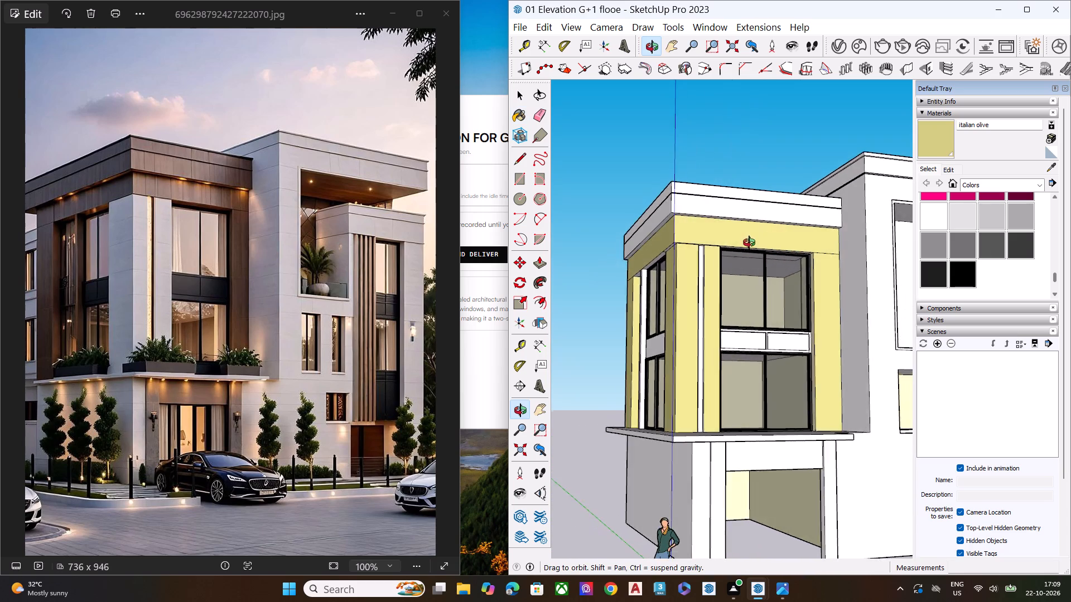
middle_click_drag(749, 242, 781, 190)
scroll(760, 317, "down", 2)
scroll(760, 317, "up", 1)
scroll(759, 318, "down", 4)
middle_click_drag(807, 275, 791, 300)
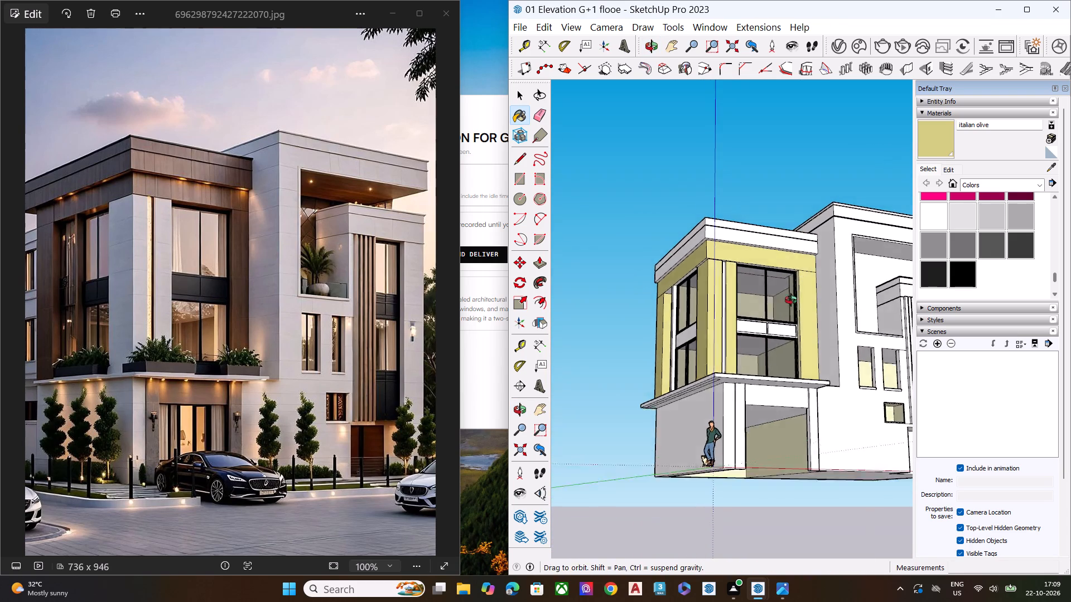
middle_click_drag(791, 300, 758, 346)
scroll(757, 347, "up", 1)
scroll(673, 293, "down", 1)
scroll(673, 293, "up", 1)
scroll(673, 293, "down", 7)
scroll(865, 288, "up", 7)
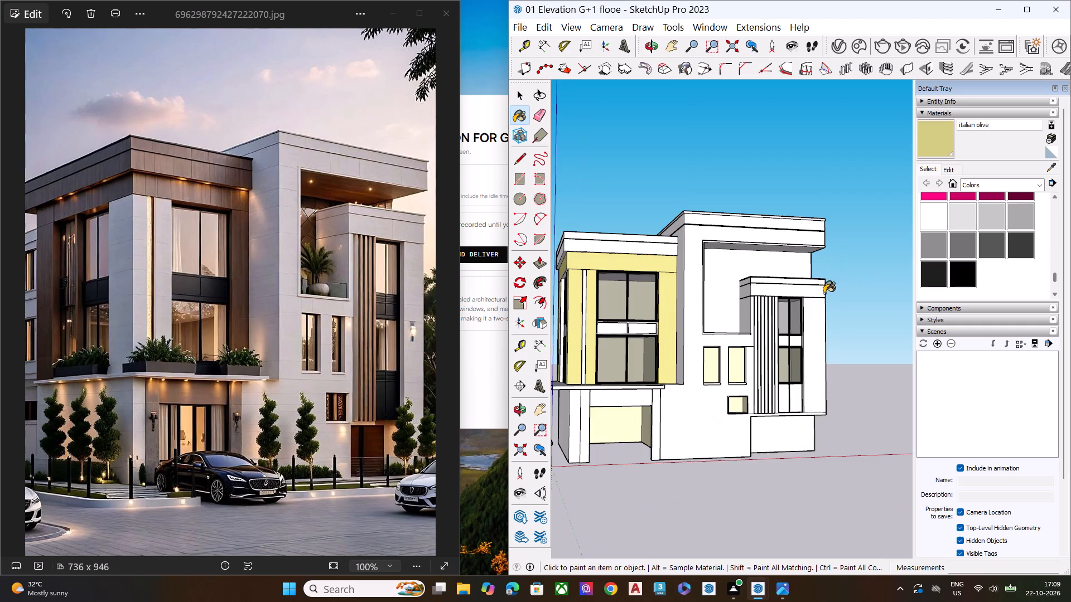
scroll(823, 294, "up", 1)
middle_click_drag(816, 295, 566, 303)
scroll(655, 274, "up", 5)
left_click(683, 279)
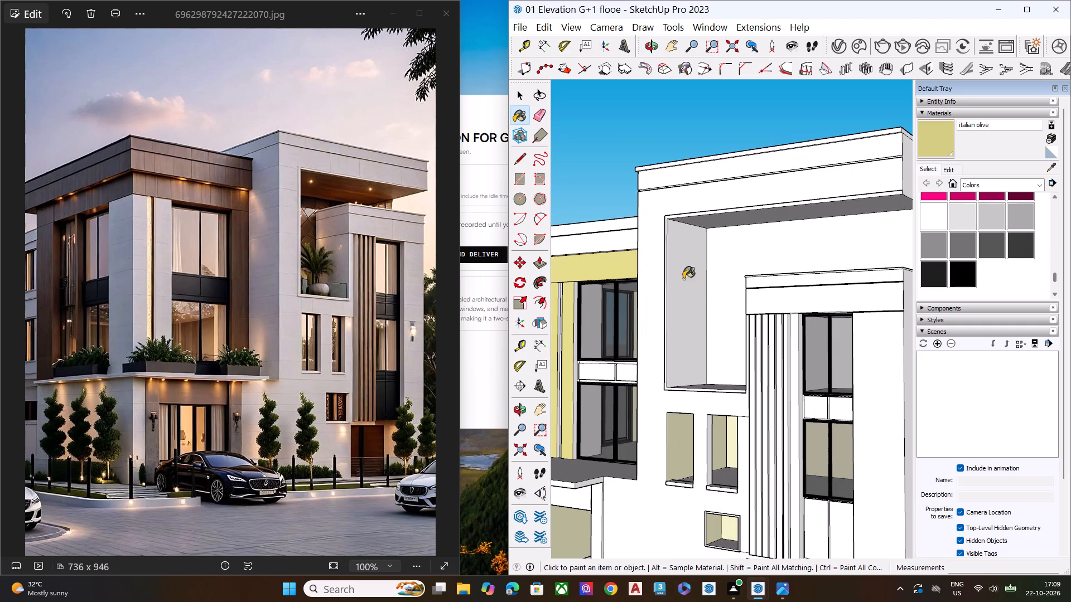
left_click(736, 265)
Paint the wall strip between the tall stacked windows and the outer edge of the projecting block italian olive.
middle_click_drag(783, 241, 867, 176)
scroll(867, 176, "up", 2)
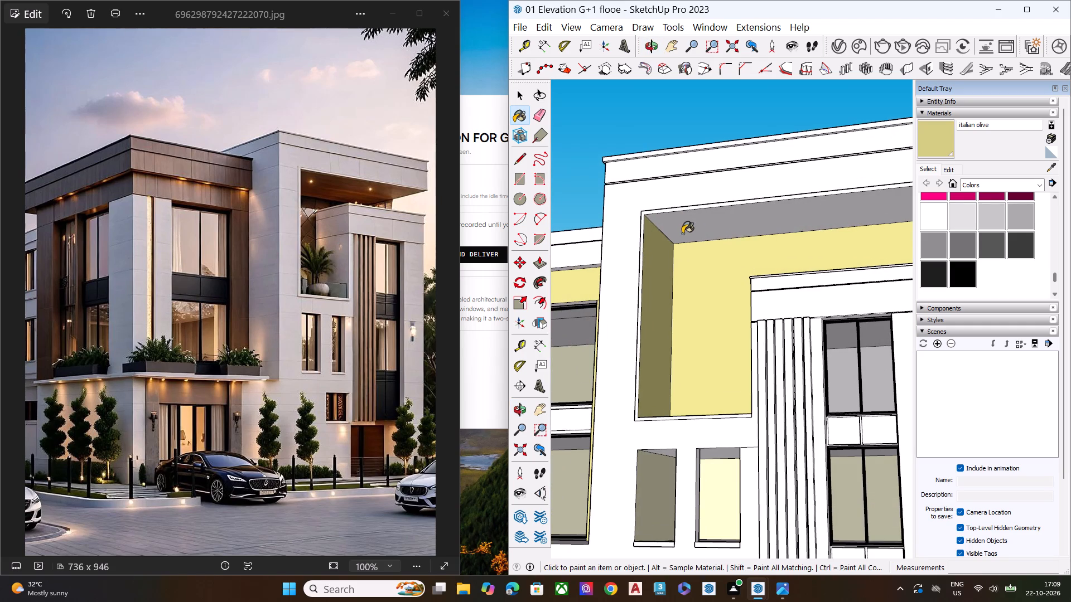
scroll(682, 233, "down", 1)
scroll(682, 233, "up", 1)
scroll(682, 233, "down", 5)
middle_click_drag(692, 249, 727, 372)
scroll(707, 284, "down", 4)
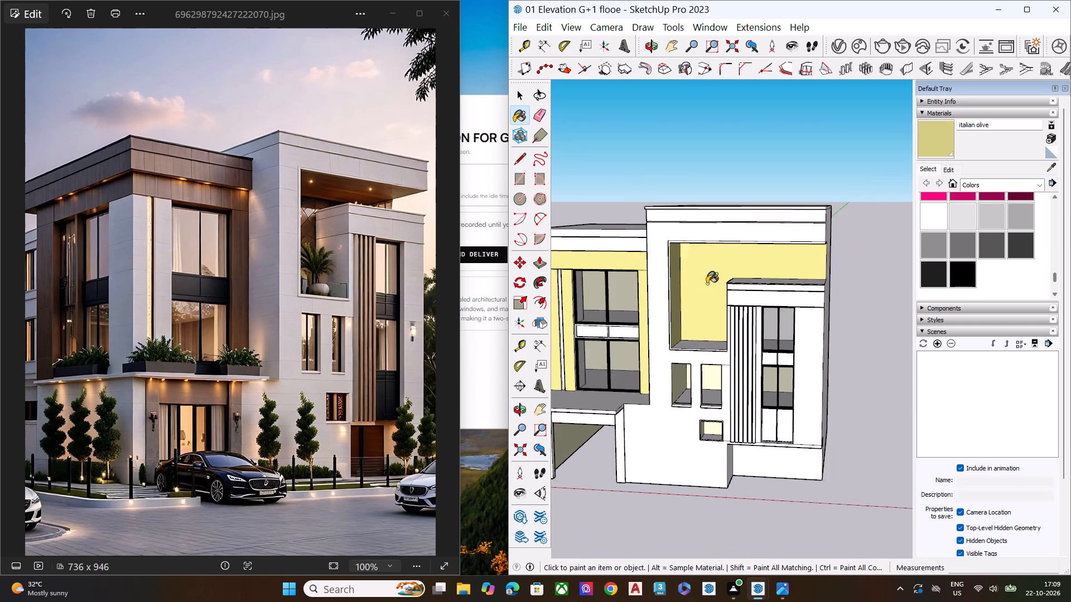
scroll(771, 315, "up", 8)
left_click(819, 321)
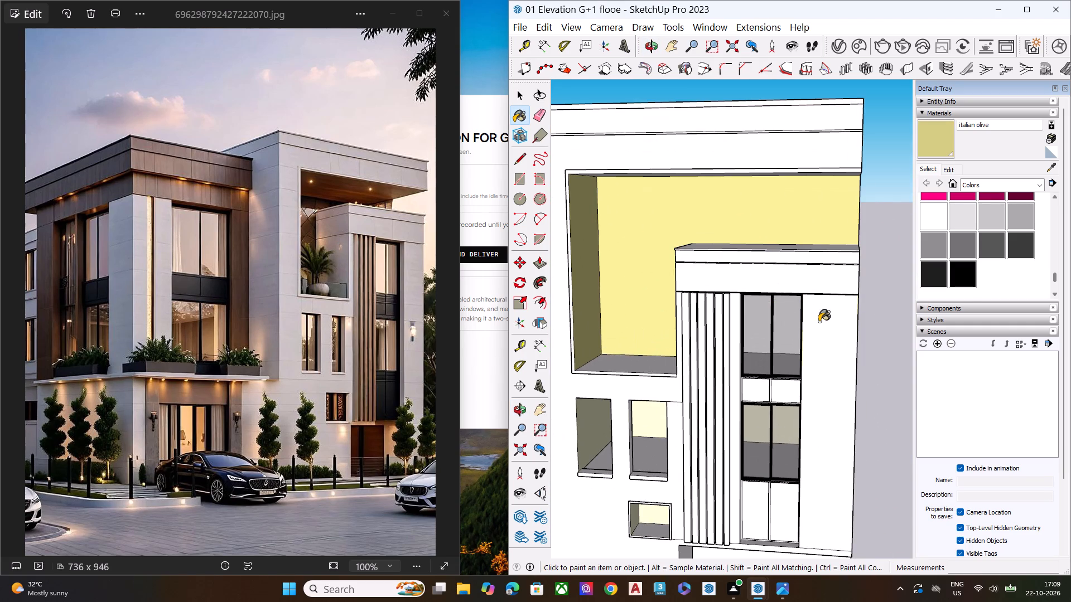
Paint the narrow wall strip and its return face between the vertical fins and tall windows italian olive, then leave the Paint tool.
scroll(791, 332, "down", 1)
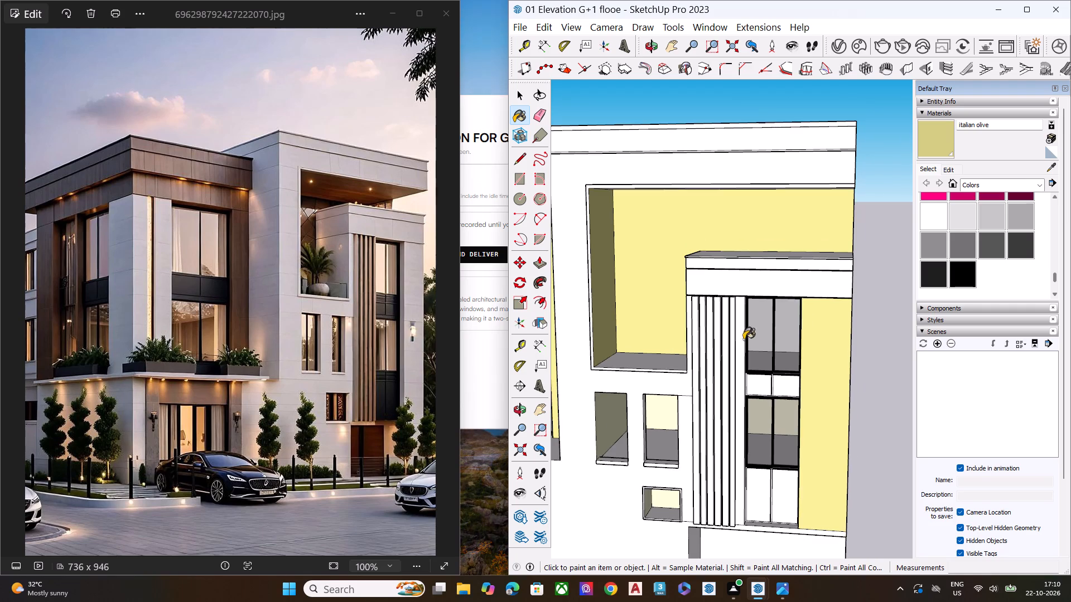
scroll(698, 362, "up", 7)
scroll(804, 326, "up", 5)
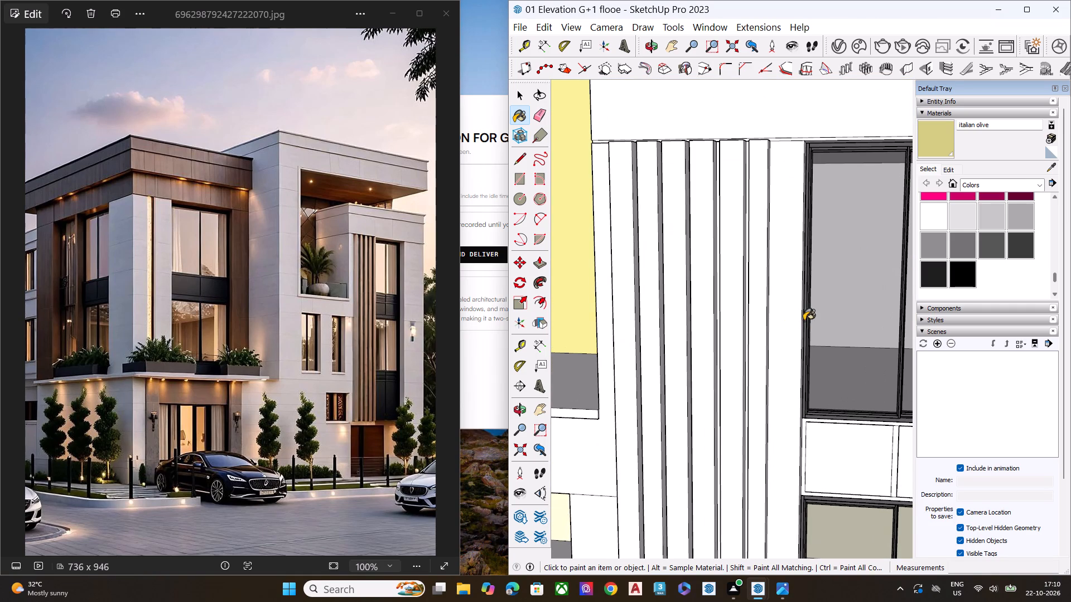
middle_click_drag(803, 320, 660, 319)
scroll(660, 319, "up", 1)
left_click(763, 302)
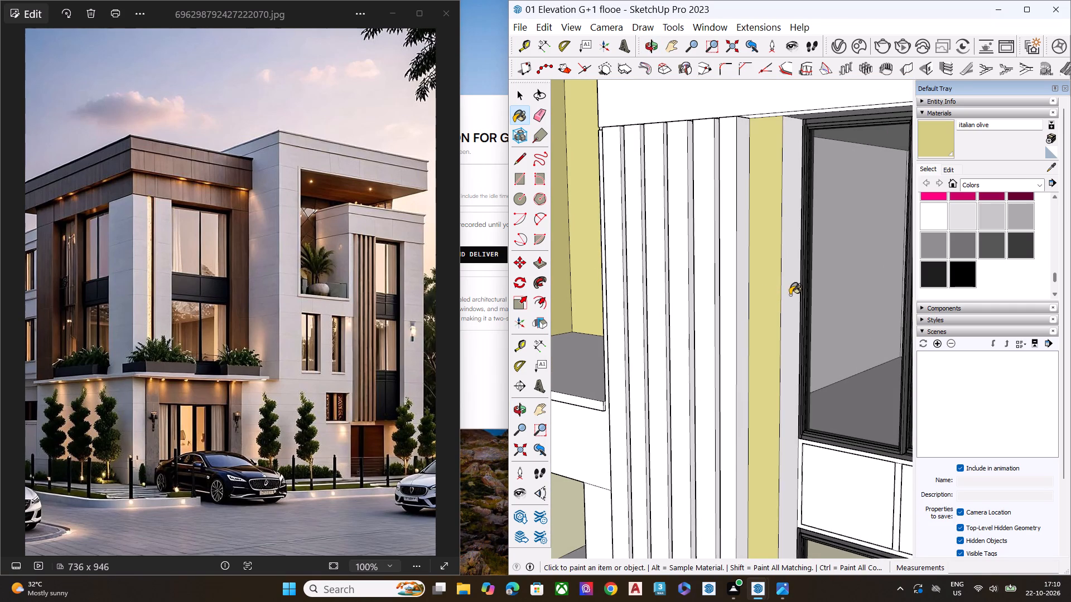
left_click(790, 295)
scroll(750, 284, "down", 14)
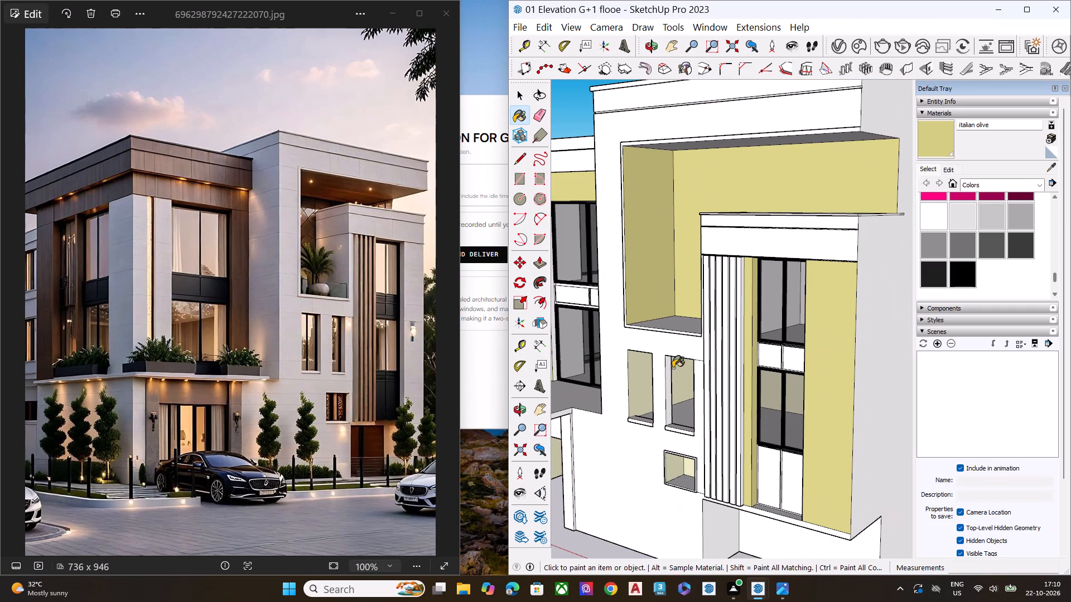
scroll(624, 440, "up", 1)
scroll(744, 361, "down", 8)
middle_click_drag(727, 374, 917, 333)
scroll(548, 306, "up", 5)
key("space")
key("space")
left_click(641, 133)
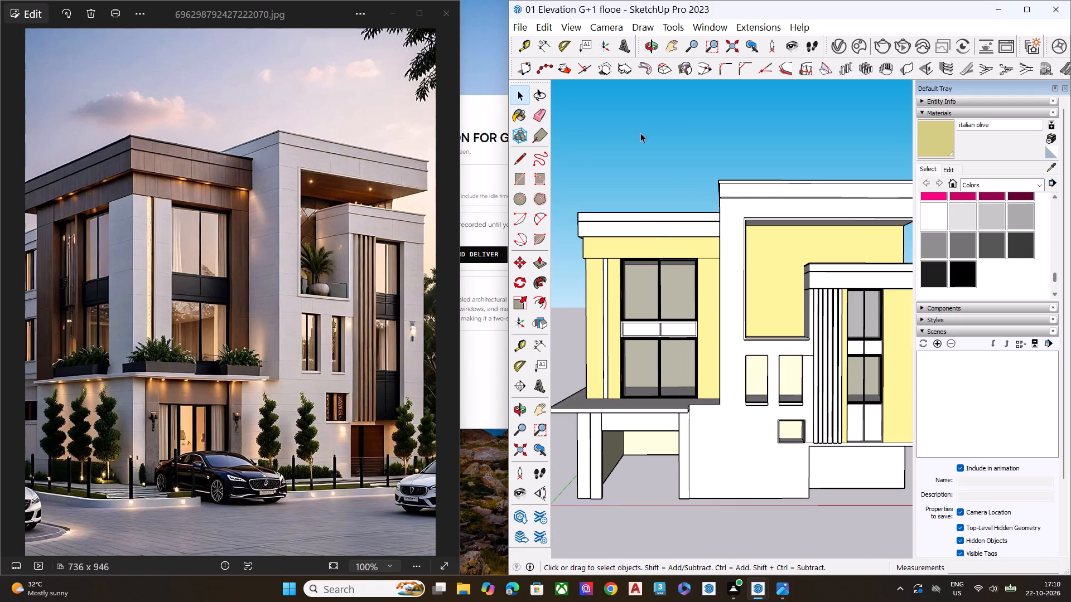
Create a new Generic V-Ray material in the Asset Editor and rename it faw.
left_click(846, 42)
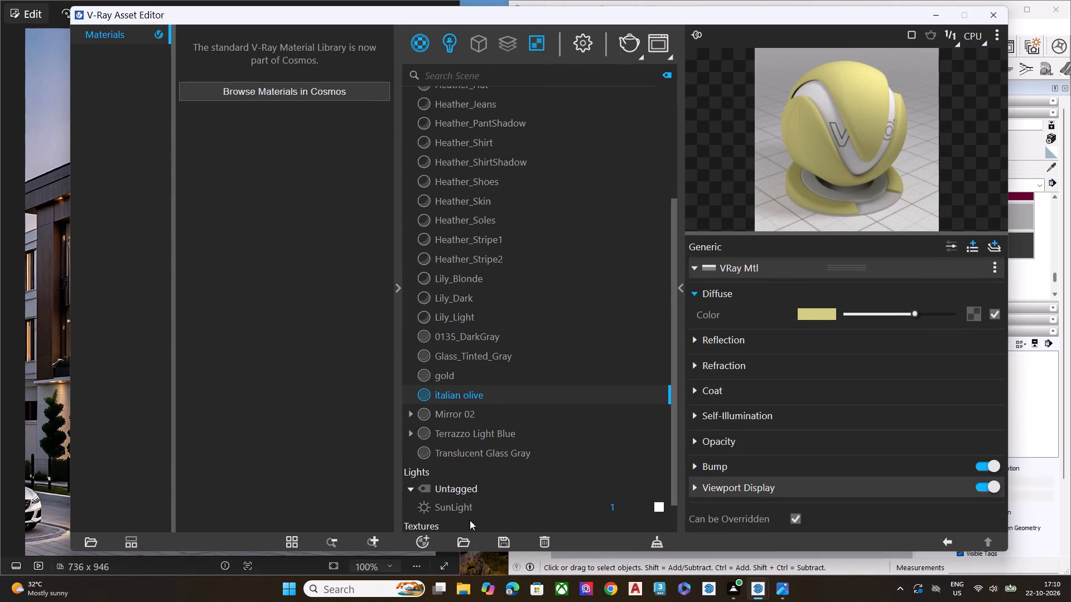
left_click(421, 544)
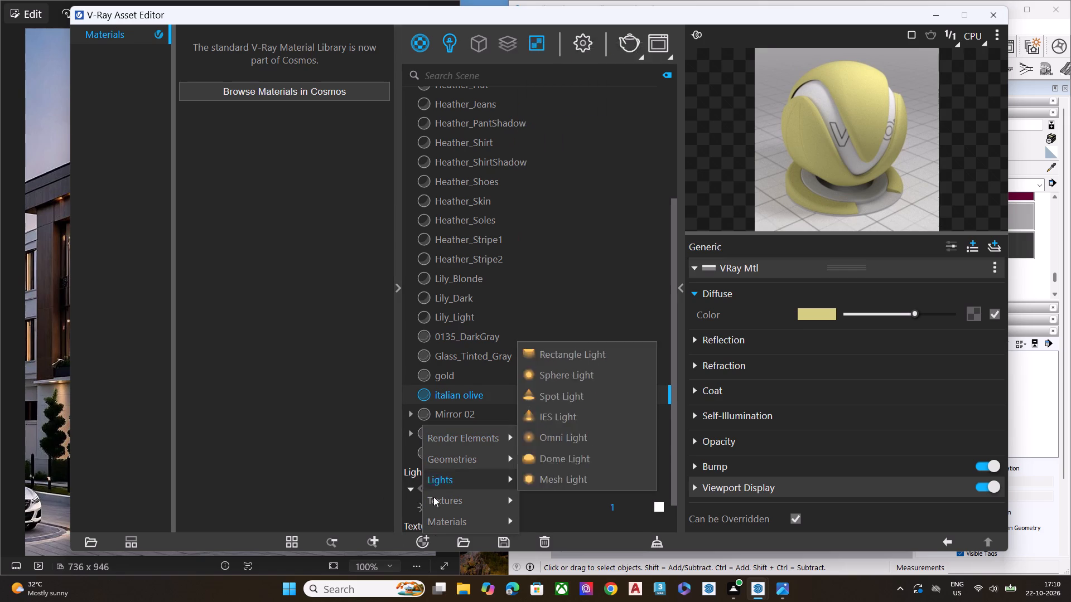
left_click(445, 523)
left_click(590, 268)
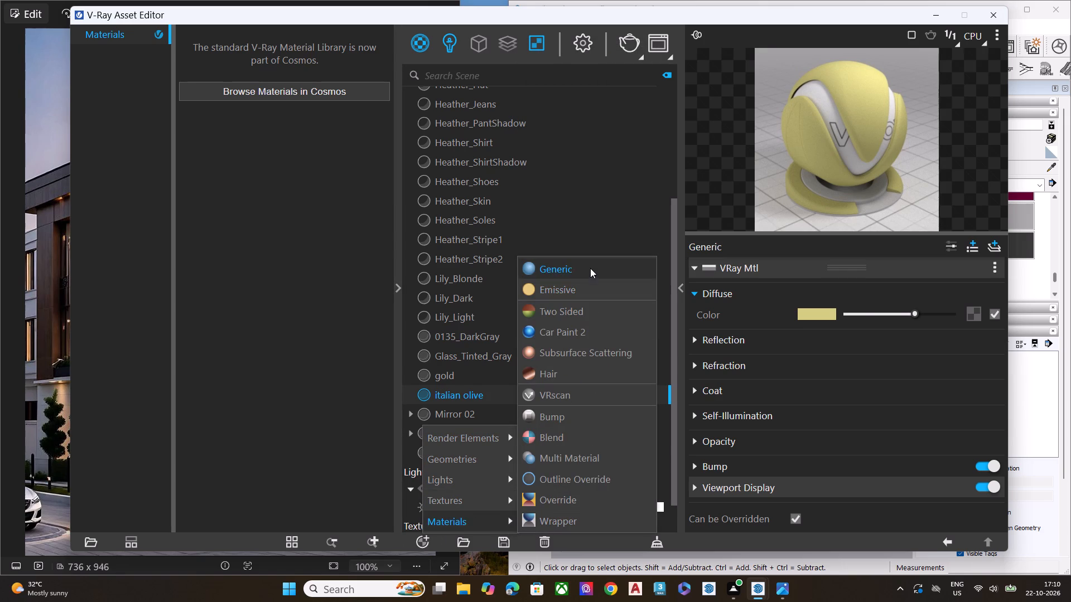
right_click(533, 357)
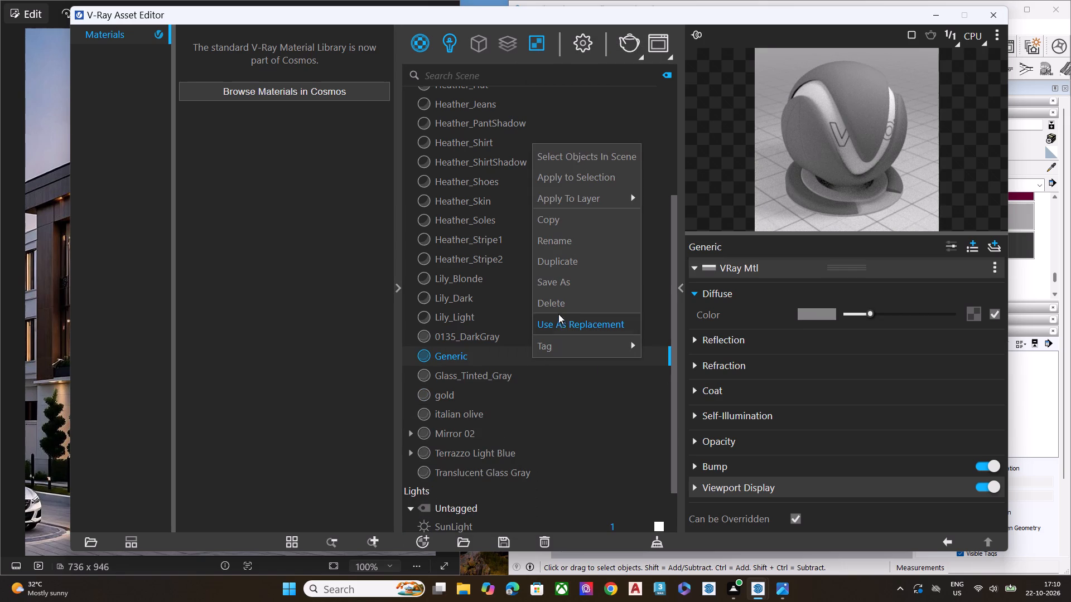
left_click(570, 244)
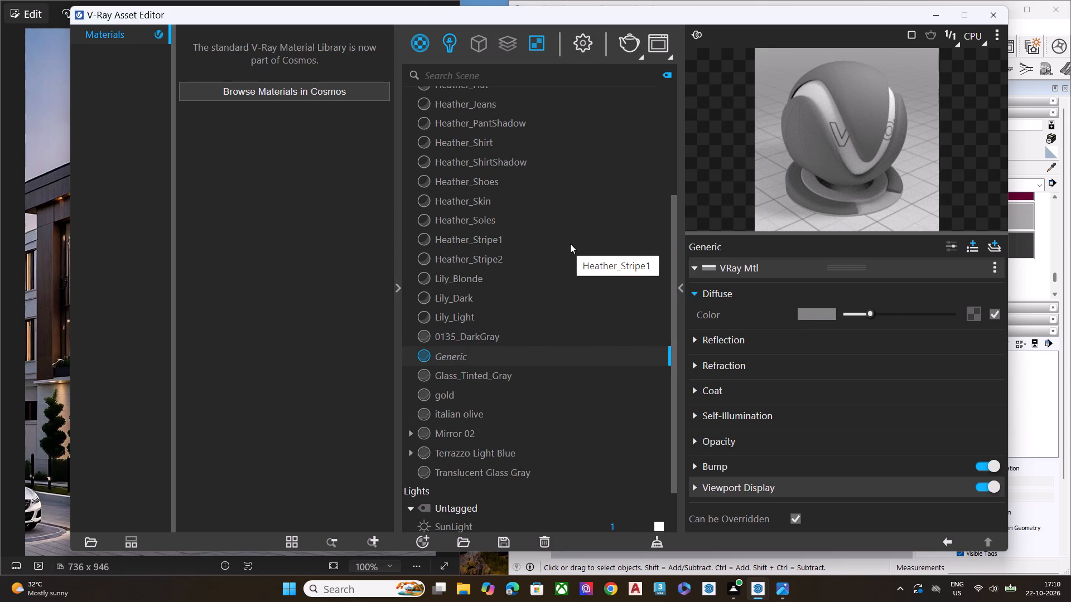
key("BackSpace")
key("BackSpace")
key("BackSpace")
key("BackSpace")
key("BackSpace")
key("BackSpace")
key("BackSpace")
key("BackSpace")
key("BackSpace")
key("BackSpace")
key("BackSpace")
key("BackSpace")
key("BackSpace")
key("BackSpace")
key("BackSpace")
key("BackSpace")
key("BackSpace")
key("BackSpace")
key("BackSpace")
key("BackSpace")
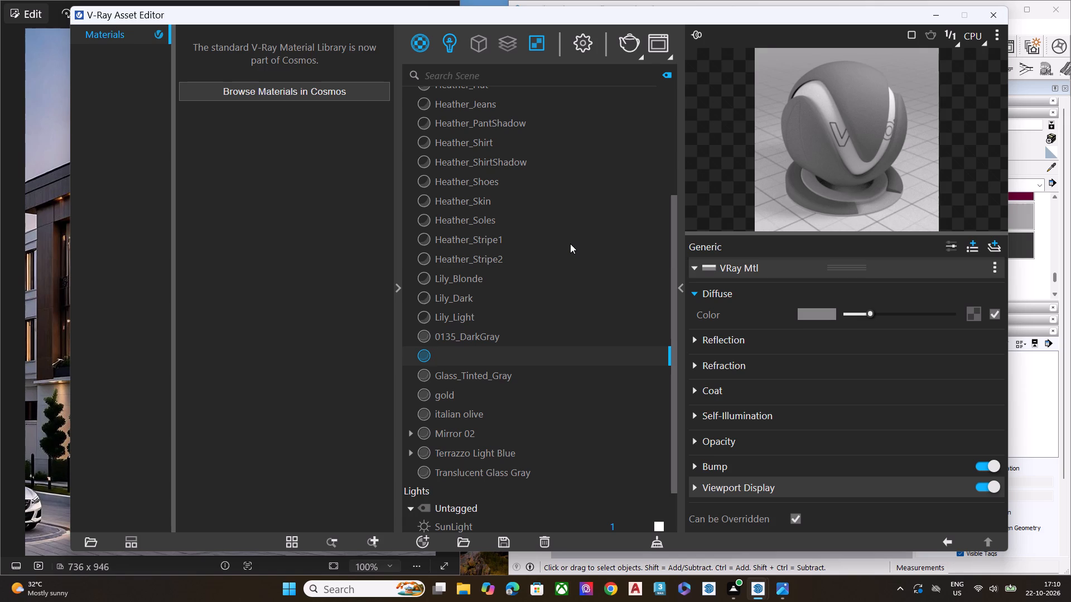
type("faw")
key("Return")
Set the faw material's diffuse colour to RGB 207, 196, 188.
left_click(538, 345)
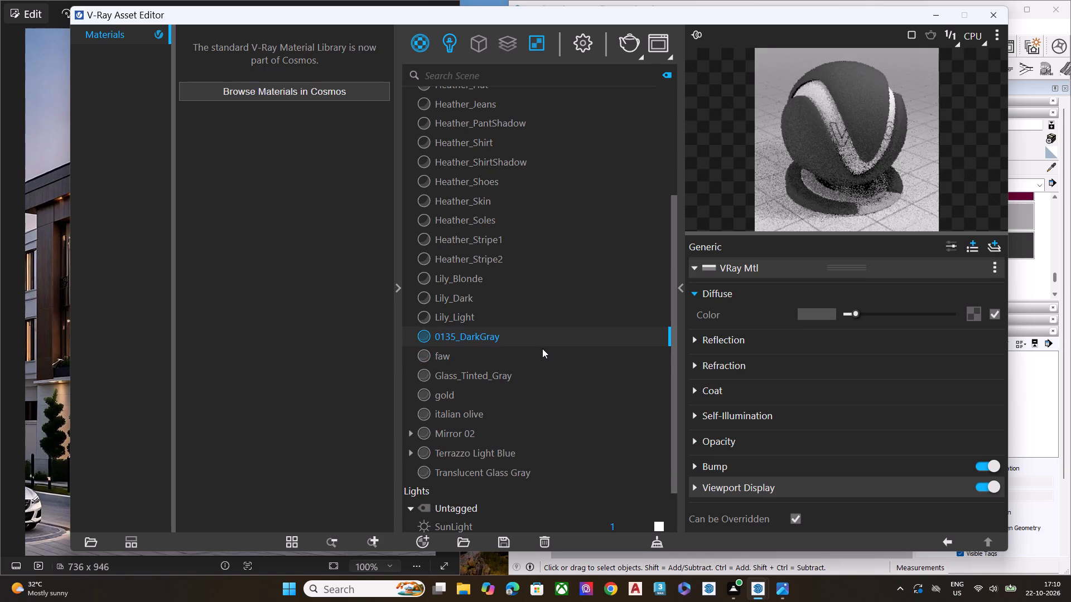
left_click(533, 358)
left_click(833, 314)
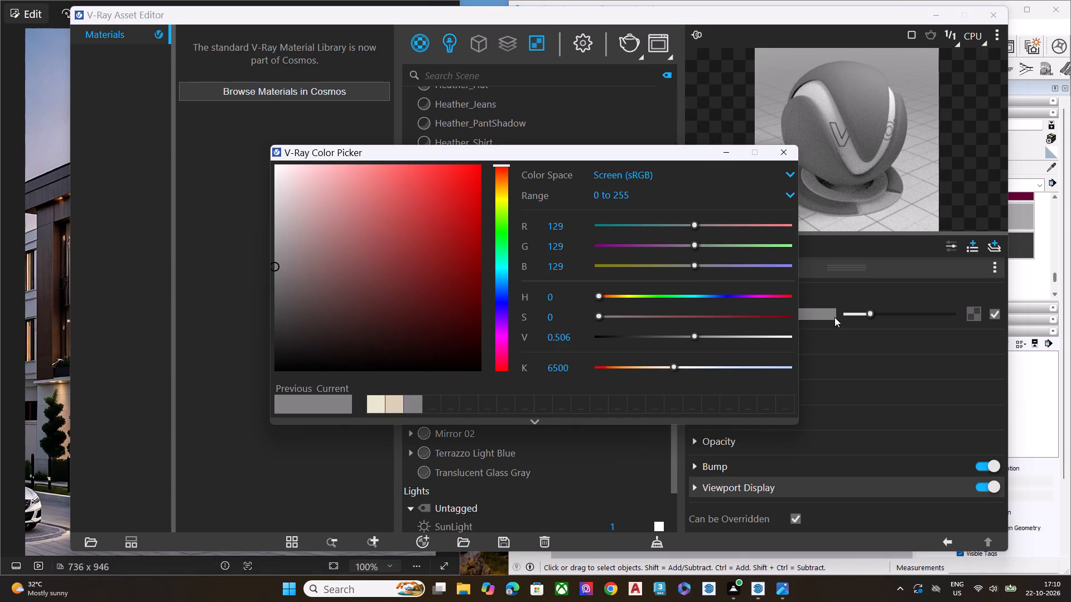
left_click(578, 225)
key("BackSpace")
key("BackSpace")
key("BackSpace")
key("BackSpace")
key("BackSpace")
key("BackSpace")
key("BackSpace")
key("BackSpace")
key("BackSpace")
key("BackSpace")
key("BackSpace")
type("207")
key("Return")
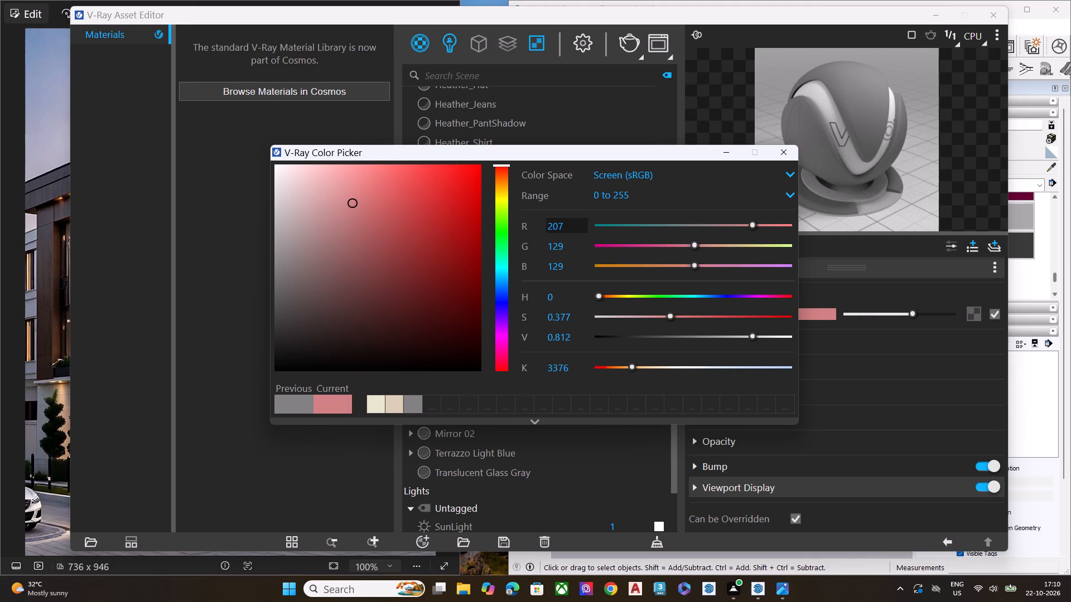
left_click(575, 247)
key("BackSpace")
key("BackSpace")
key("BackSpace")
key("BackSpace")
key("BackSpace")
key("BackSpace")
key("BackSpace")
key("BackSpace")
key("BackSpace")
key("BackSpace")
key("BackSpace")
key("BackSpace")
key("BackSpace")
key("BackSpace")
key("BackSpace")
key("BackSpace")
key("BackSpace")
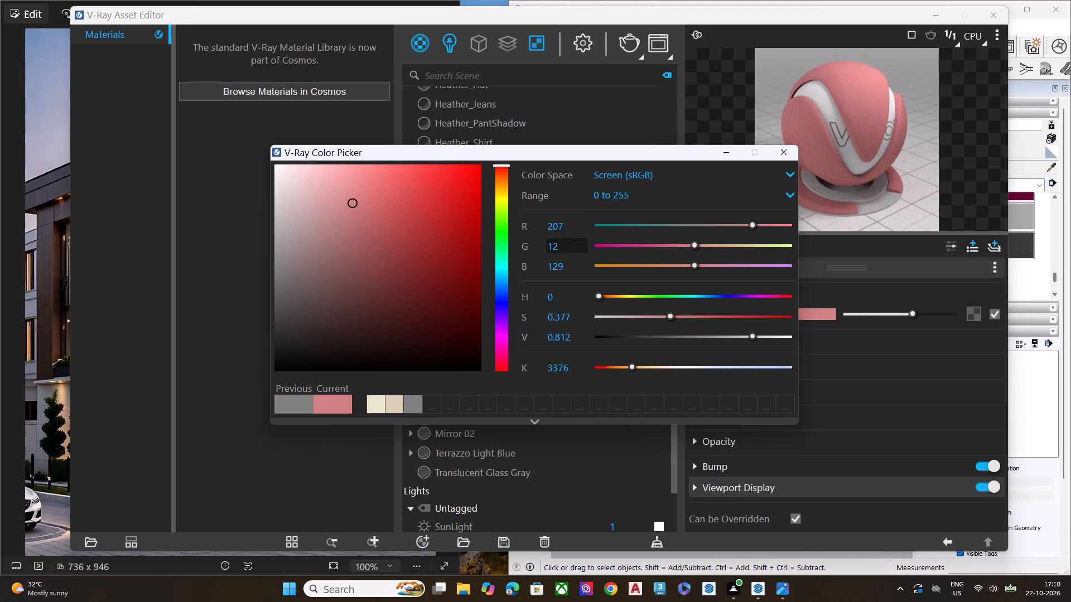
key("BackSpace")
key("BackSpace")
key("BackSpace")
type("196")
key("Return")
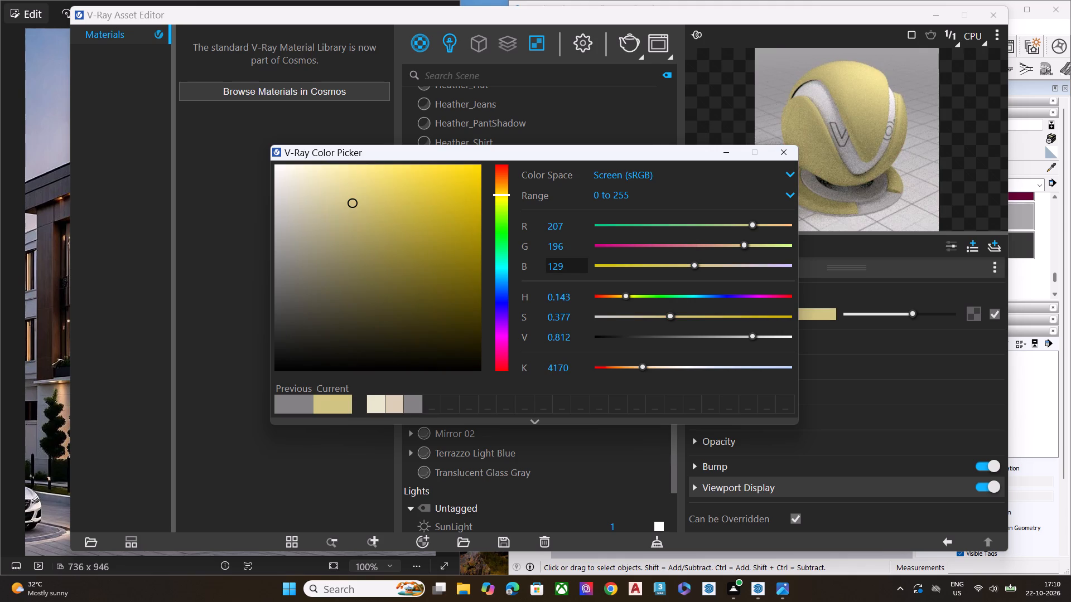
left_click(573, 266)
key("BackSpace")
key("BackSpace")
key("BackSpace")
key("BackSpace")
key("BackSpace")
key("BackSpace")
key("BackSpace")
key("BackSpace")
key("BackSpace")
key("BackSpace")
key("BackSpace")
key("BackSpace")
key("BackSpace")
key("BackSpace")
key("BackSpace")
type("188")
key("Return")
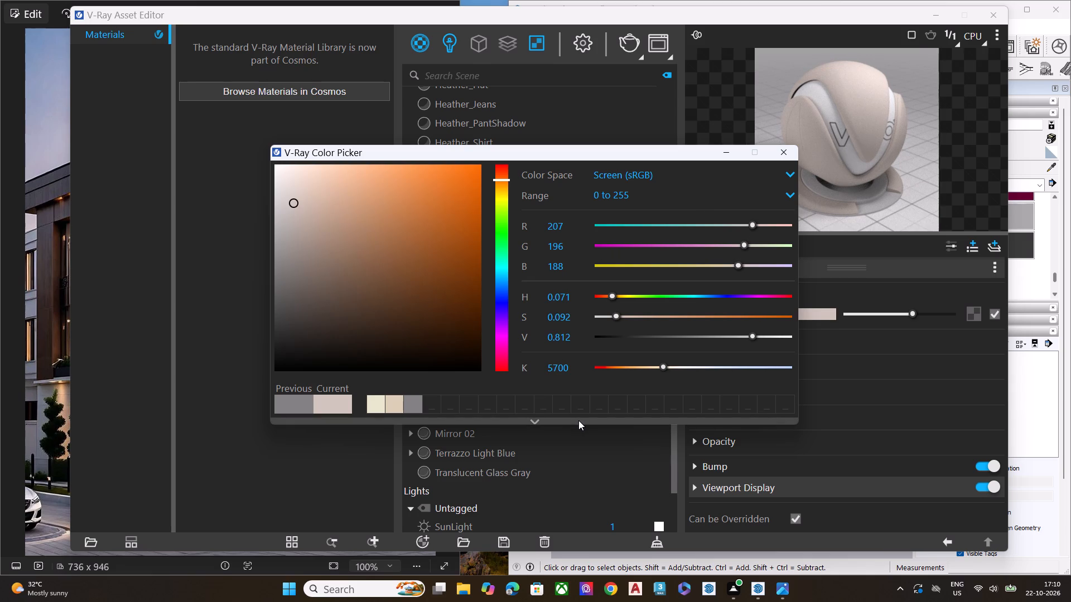
Set the faw material's diffuse colour to RGB 127, 111, 103.
left_click(572, 231)
key("BackSpace")
key("BackSpace")
key("BackSpace")
key("BackSpace")
key("BackSpace")
key("BackSpace")
key("BackSpace")
key("BackSpace")
key("BackSpace")
key("BackSpace")
key("BackSpace")
key("BackSpace")
key("BackSpace")
key("BackSpace")
key("BackSpace")
key("BackSpace")
key("BackSpace")
key("BackSpace")
key("BackSpace")
key("BackSpace")
key("BackSpace")
key("BackSpace")
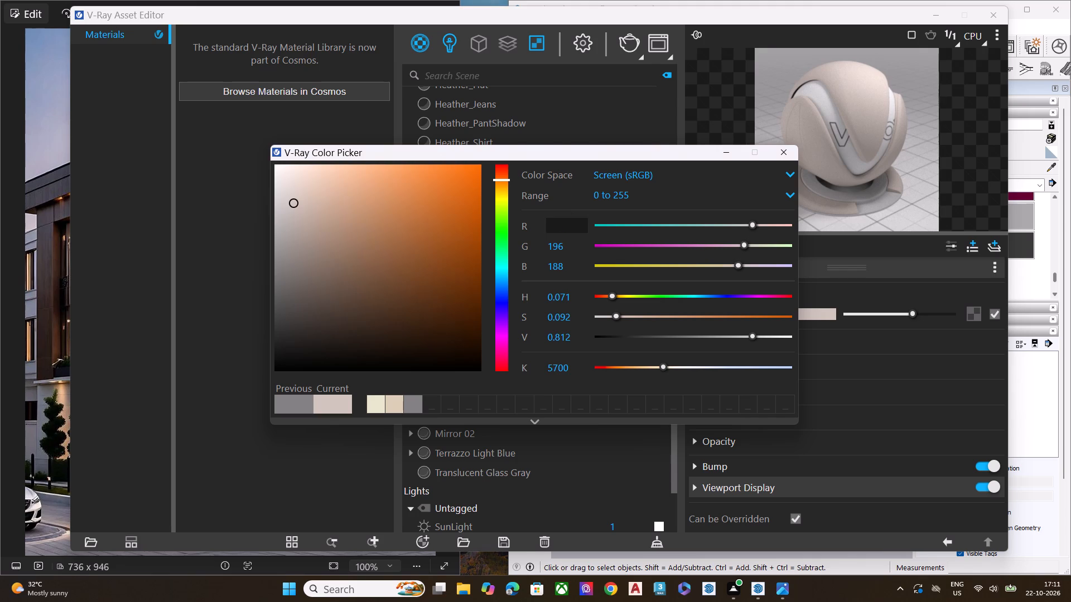
type("12")
key("7")
key("Return")
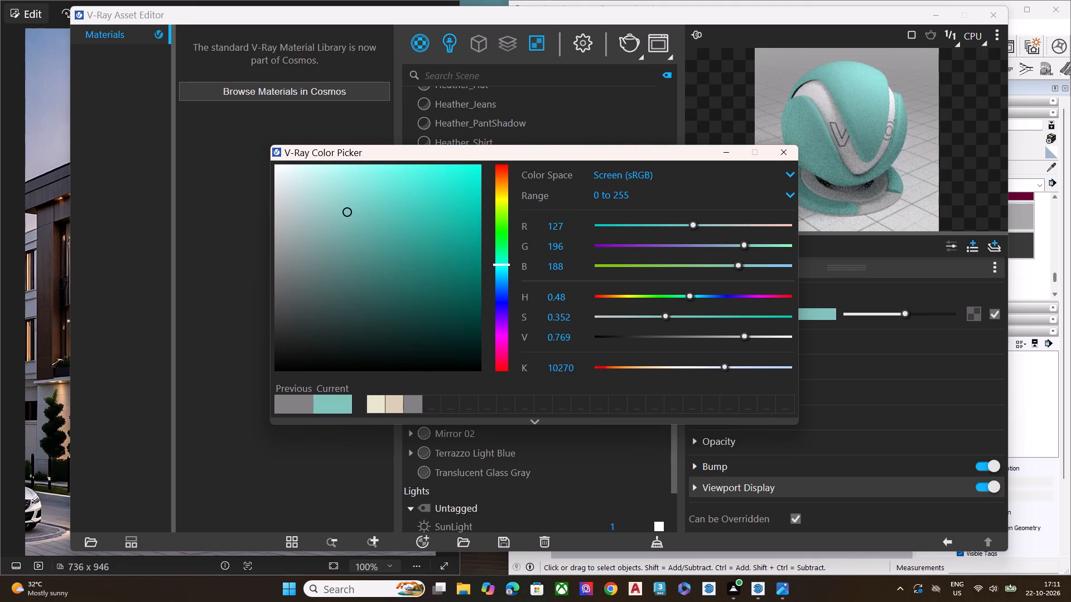
left_click(583, 247)
key("BackSpace")
key("BackSpace")
key("BackSpace")
key("BackSpace")
key("BackSpace")
key("BackSpace")
key("BackSpace")
key("BackSpace")
key("BackSpace")
key("BackSpace")
key("BackSpace")
key("BackSpace")
key("BackSpace")
key("BackSpace")
key("BackSpace")
key("BackSpace")
key("BackSpace")
key("1")
type("11")
key("Return")
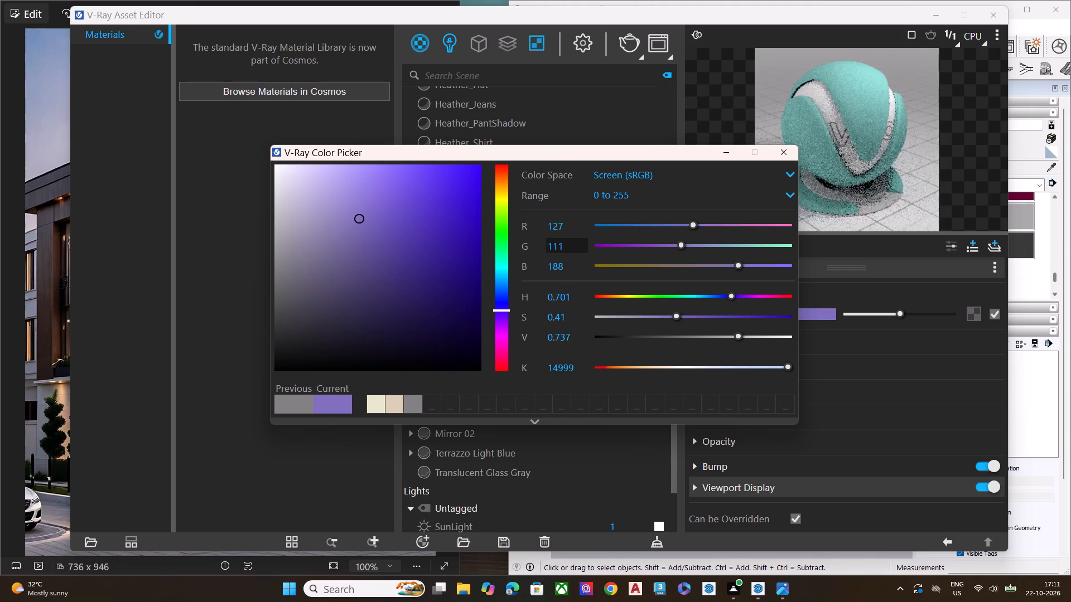
left_click(578, 267)
key("BackSpace")
key("BackSpace")
key("BackSpace")
key("BackSpace")
key("BackSpace")
key("BackSpace")
key("BackSpace")
key("BackSpace")
key("BackSpace")
key("BackSpace")
key("BackSpace")
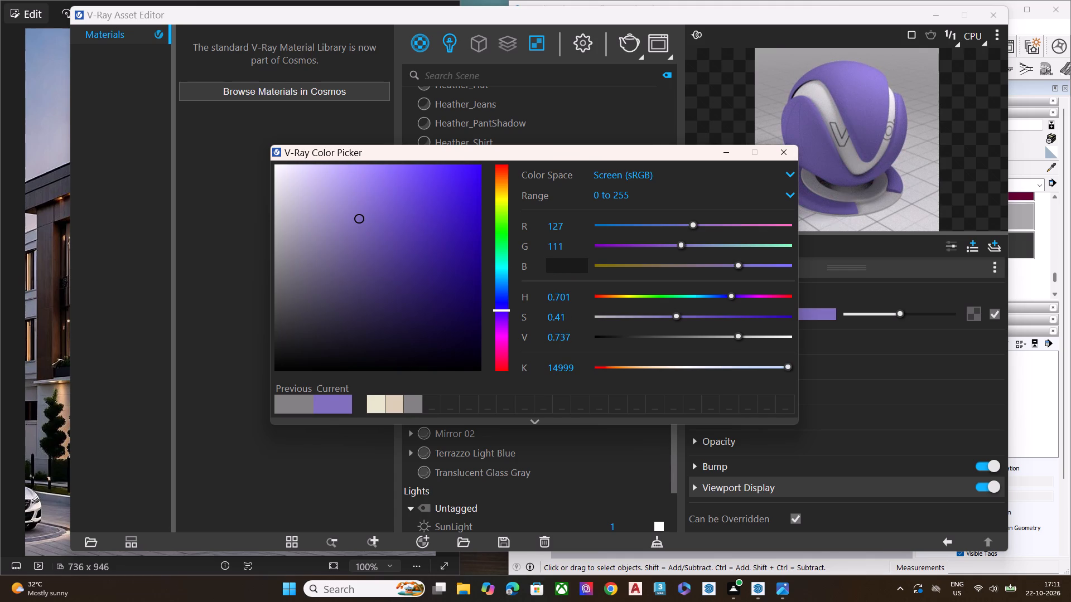
type("103")
key("Return")
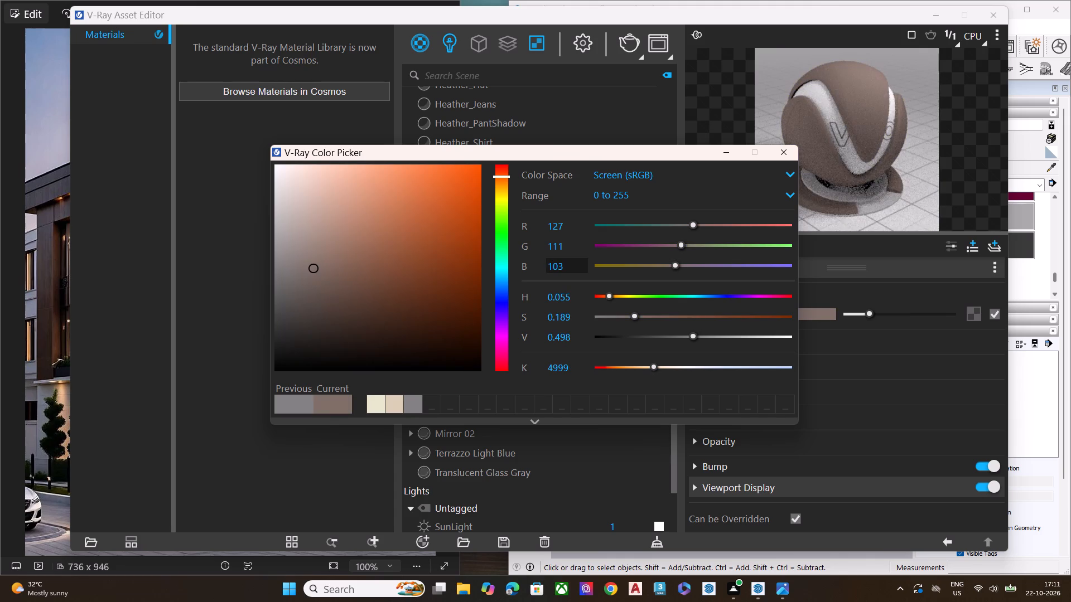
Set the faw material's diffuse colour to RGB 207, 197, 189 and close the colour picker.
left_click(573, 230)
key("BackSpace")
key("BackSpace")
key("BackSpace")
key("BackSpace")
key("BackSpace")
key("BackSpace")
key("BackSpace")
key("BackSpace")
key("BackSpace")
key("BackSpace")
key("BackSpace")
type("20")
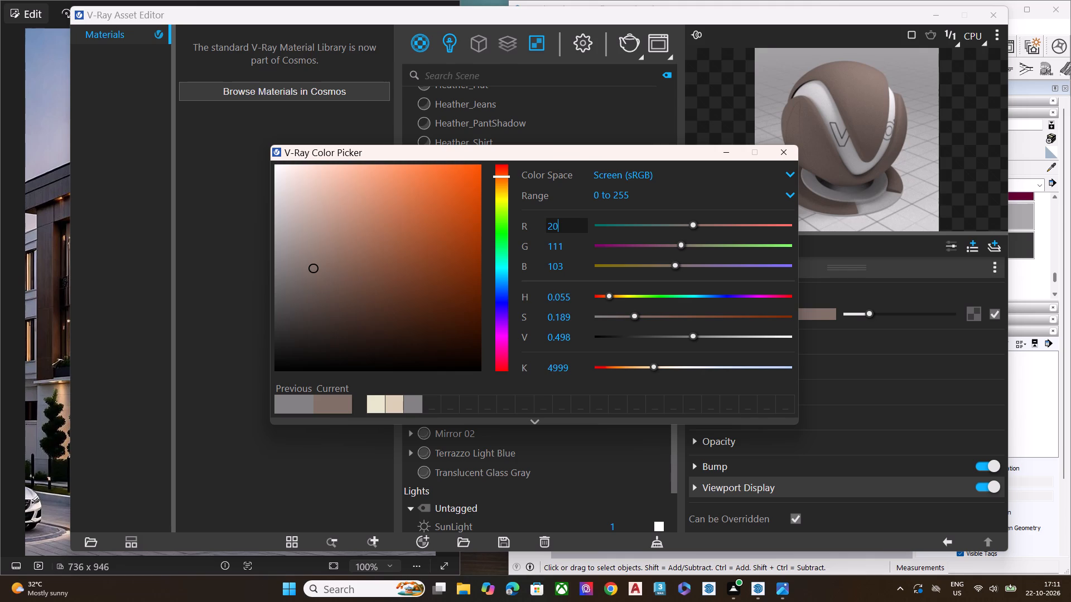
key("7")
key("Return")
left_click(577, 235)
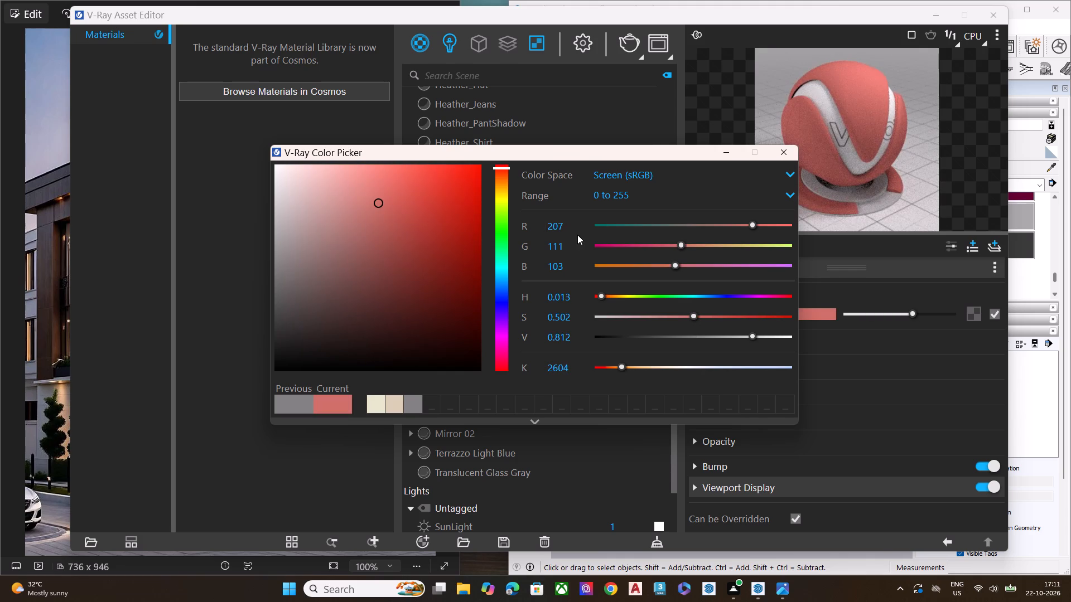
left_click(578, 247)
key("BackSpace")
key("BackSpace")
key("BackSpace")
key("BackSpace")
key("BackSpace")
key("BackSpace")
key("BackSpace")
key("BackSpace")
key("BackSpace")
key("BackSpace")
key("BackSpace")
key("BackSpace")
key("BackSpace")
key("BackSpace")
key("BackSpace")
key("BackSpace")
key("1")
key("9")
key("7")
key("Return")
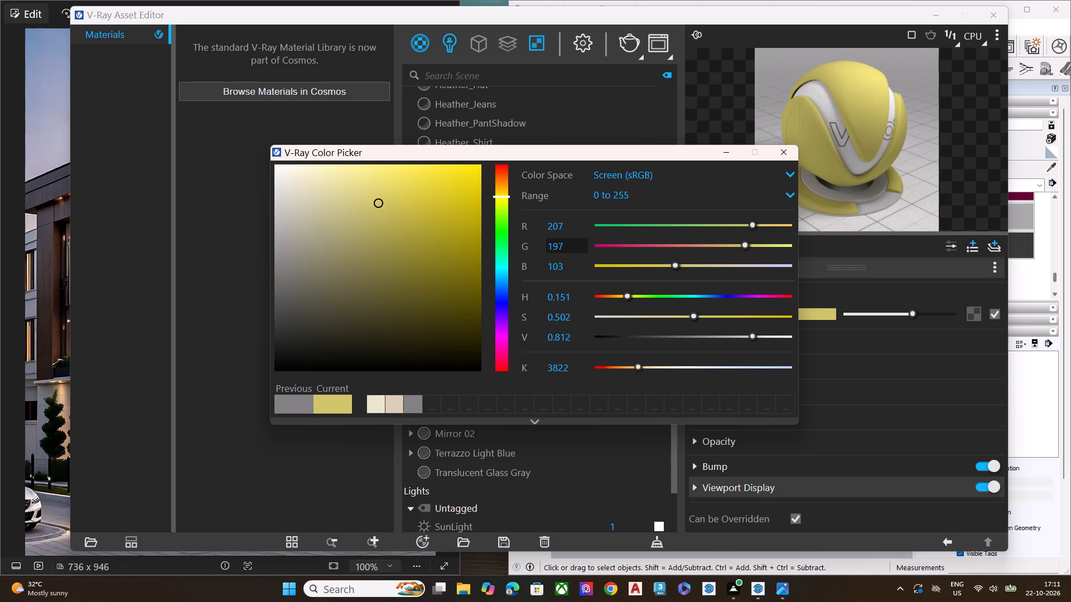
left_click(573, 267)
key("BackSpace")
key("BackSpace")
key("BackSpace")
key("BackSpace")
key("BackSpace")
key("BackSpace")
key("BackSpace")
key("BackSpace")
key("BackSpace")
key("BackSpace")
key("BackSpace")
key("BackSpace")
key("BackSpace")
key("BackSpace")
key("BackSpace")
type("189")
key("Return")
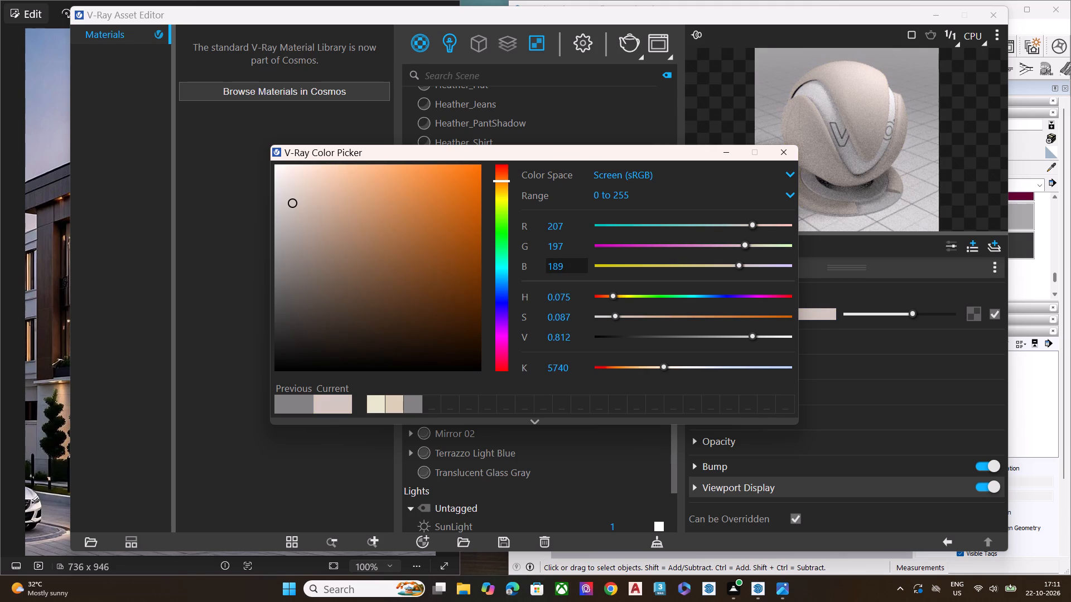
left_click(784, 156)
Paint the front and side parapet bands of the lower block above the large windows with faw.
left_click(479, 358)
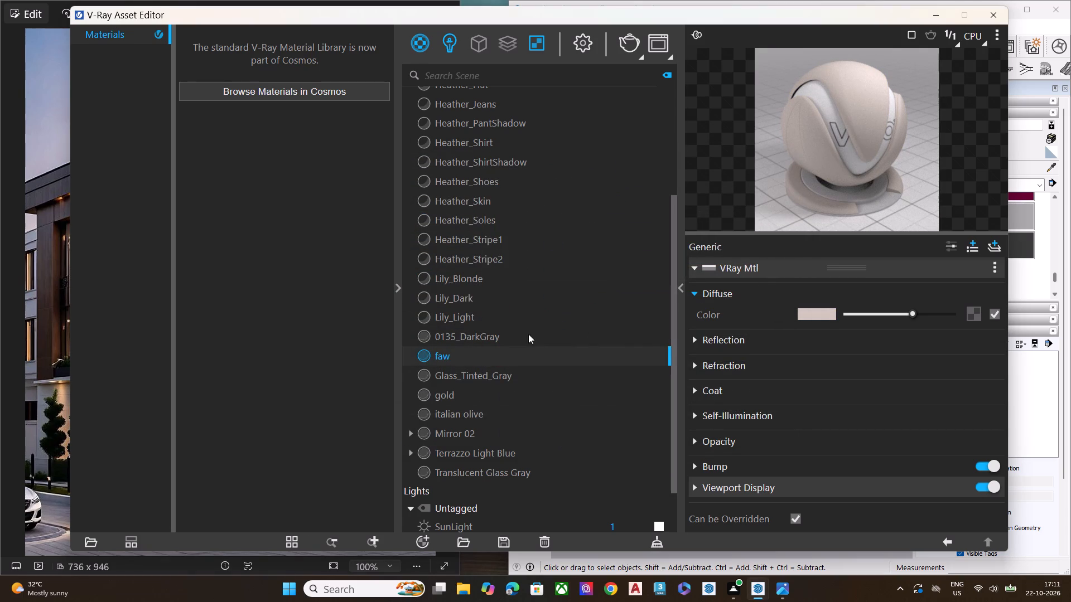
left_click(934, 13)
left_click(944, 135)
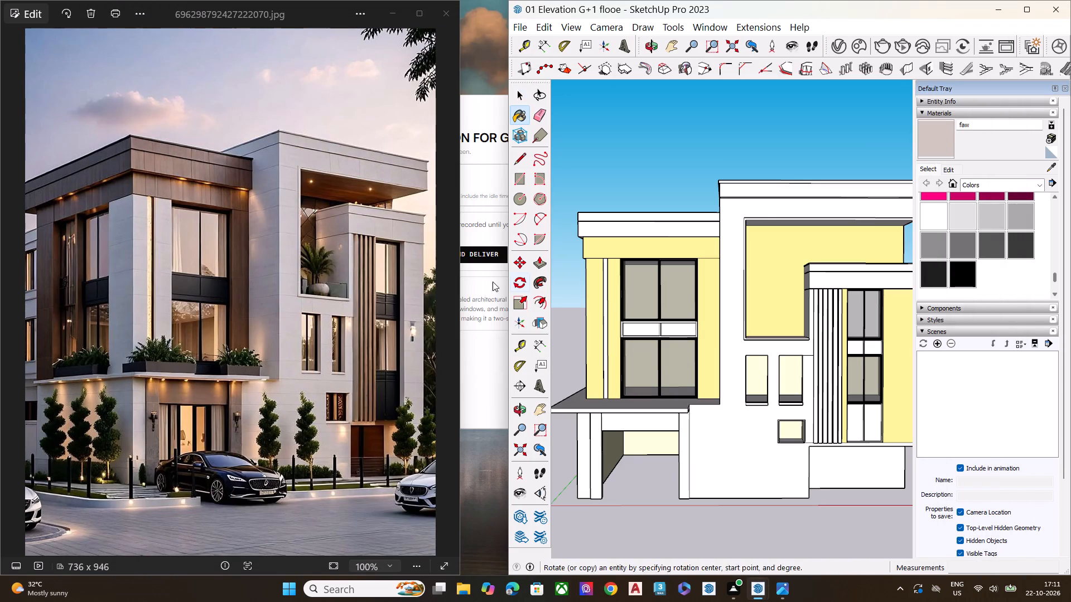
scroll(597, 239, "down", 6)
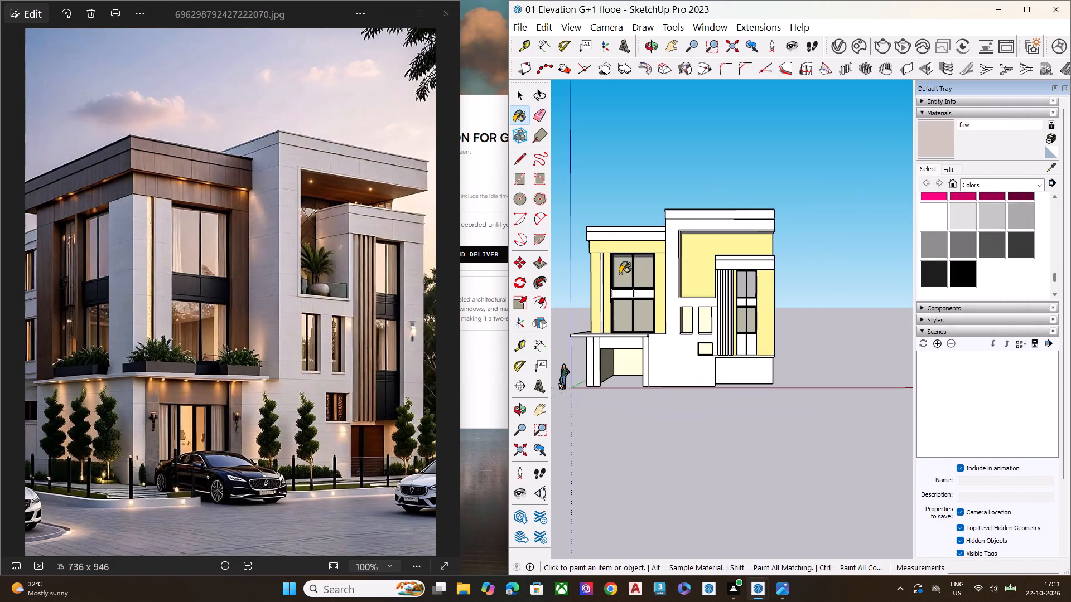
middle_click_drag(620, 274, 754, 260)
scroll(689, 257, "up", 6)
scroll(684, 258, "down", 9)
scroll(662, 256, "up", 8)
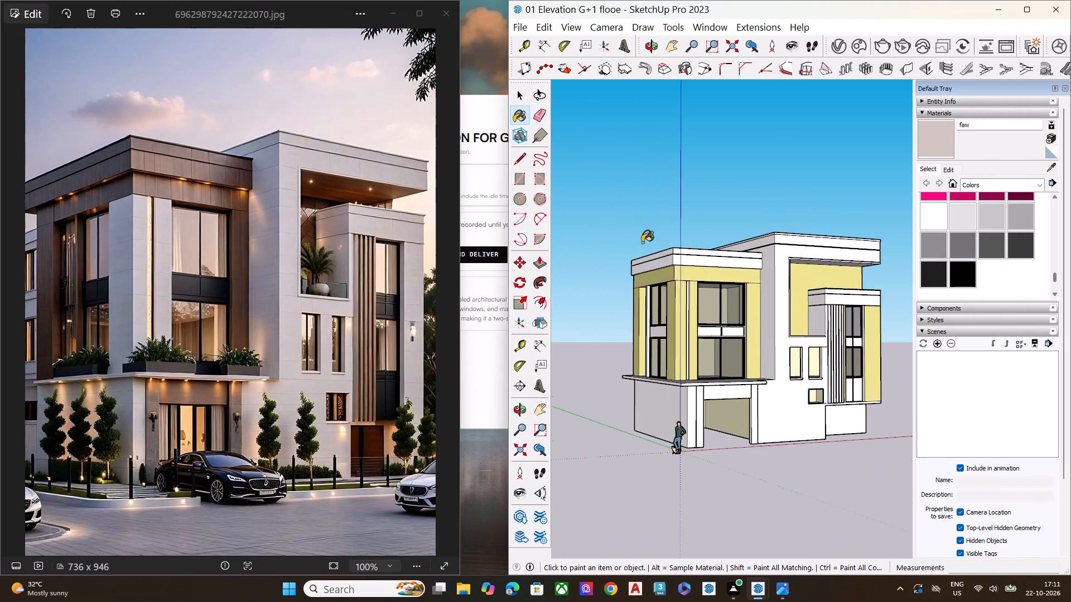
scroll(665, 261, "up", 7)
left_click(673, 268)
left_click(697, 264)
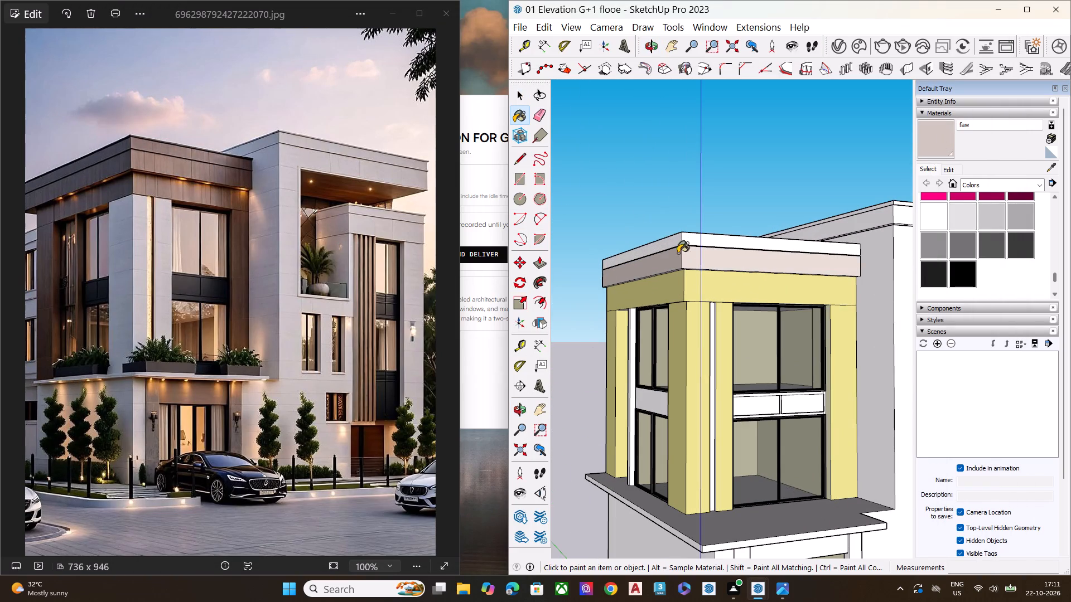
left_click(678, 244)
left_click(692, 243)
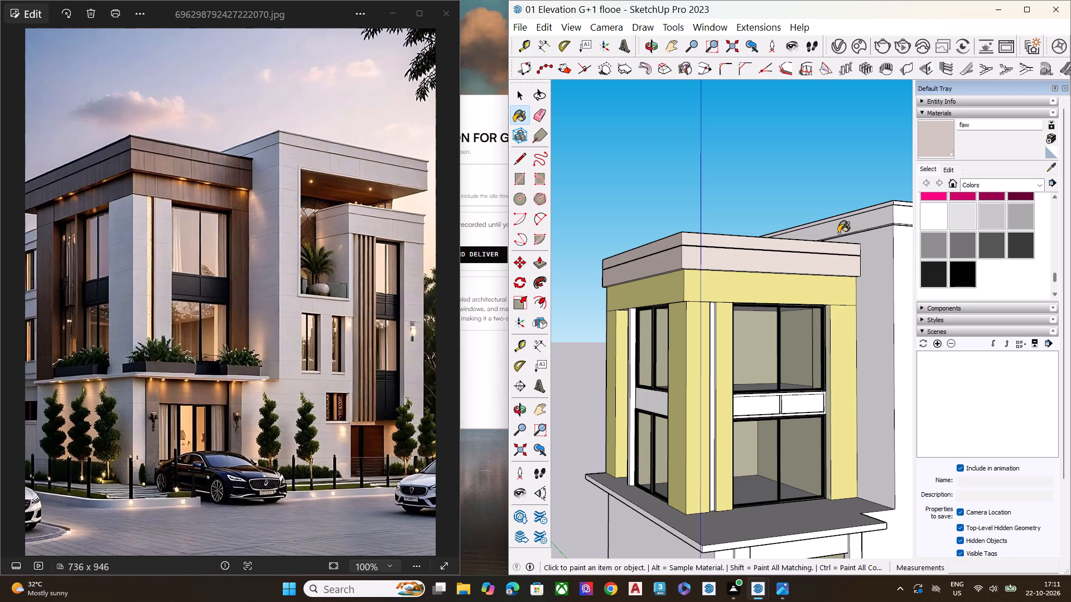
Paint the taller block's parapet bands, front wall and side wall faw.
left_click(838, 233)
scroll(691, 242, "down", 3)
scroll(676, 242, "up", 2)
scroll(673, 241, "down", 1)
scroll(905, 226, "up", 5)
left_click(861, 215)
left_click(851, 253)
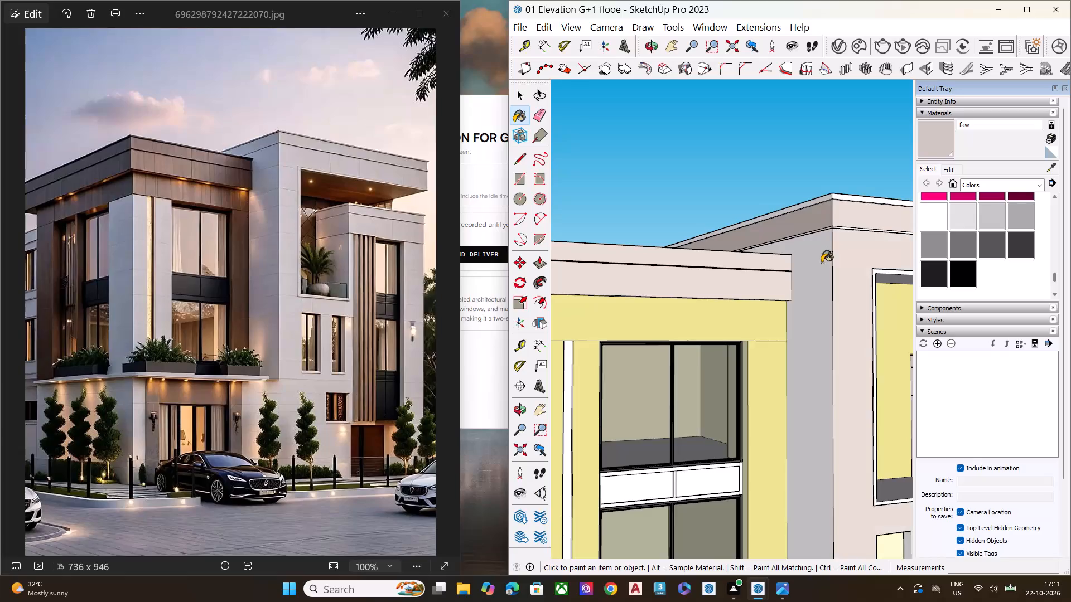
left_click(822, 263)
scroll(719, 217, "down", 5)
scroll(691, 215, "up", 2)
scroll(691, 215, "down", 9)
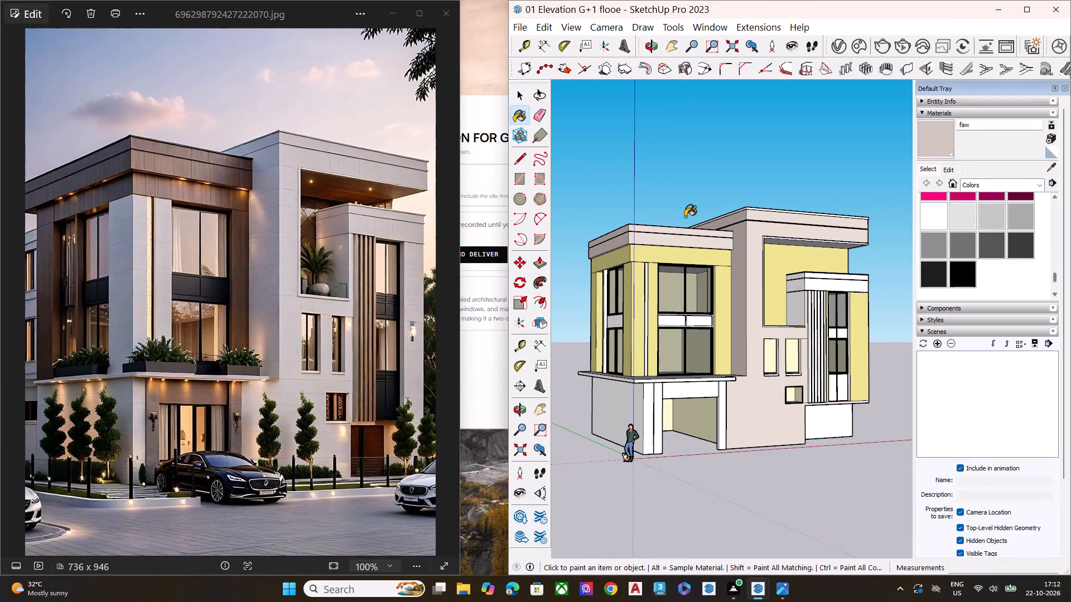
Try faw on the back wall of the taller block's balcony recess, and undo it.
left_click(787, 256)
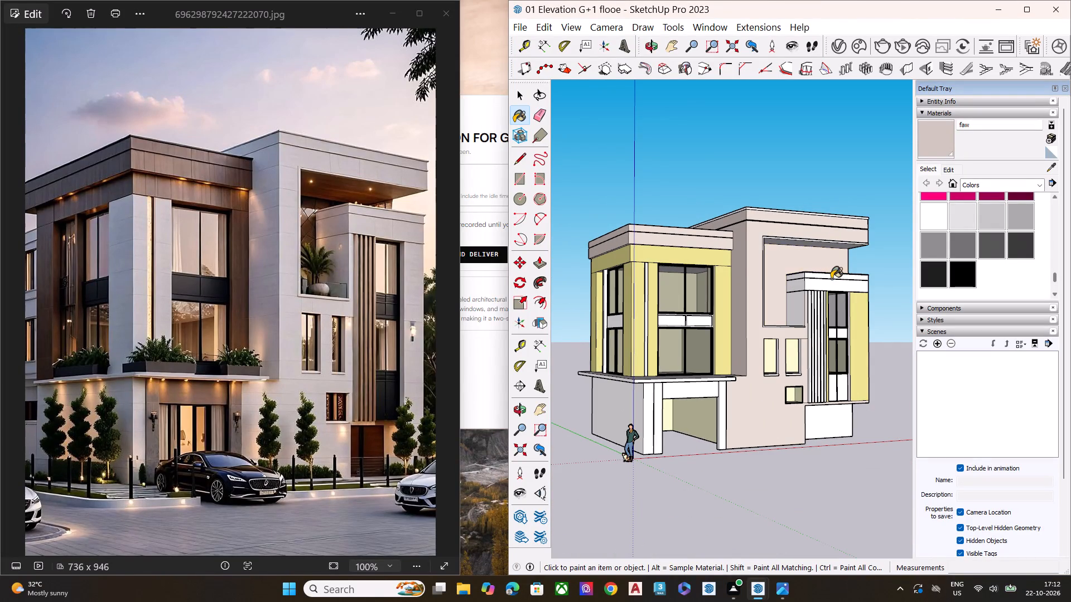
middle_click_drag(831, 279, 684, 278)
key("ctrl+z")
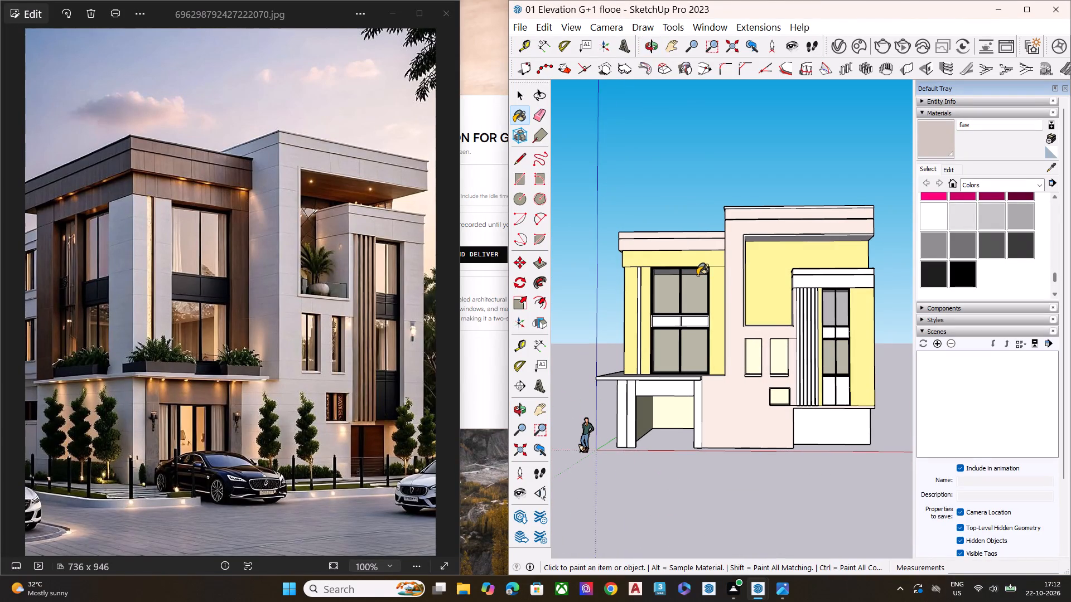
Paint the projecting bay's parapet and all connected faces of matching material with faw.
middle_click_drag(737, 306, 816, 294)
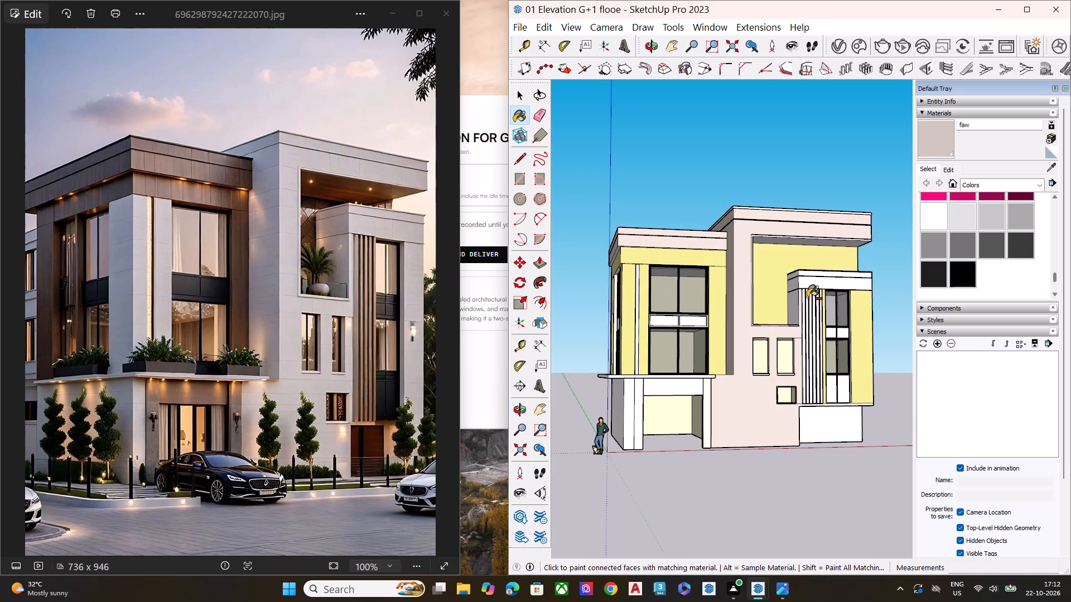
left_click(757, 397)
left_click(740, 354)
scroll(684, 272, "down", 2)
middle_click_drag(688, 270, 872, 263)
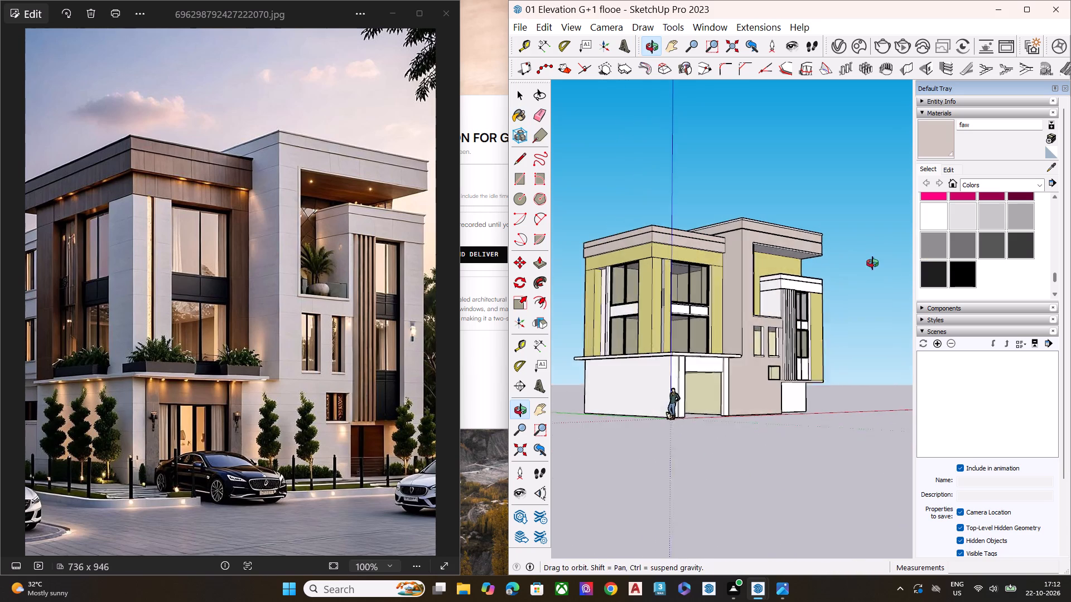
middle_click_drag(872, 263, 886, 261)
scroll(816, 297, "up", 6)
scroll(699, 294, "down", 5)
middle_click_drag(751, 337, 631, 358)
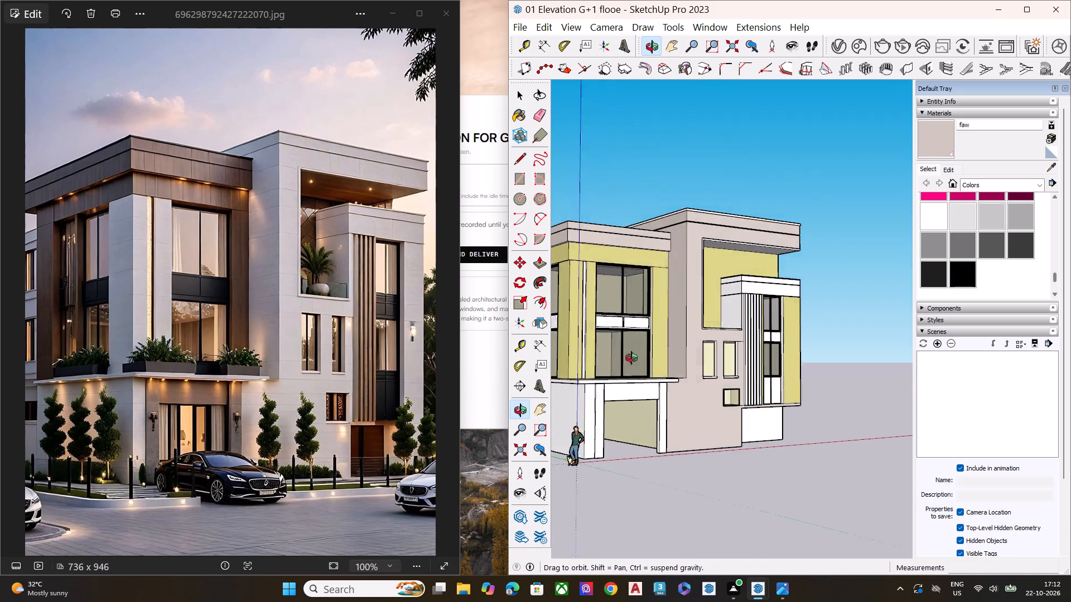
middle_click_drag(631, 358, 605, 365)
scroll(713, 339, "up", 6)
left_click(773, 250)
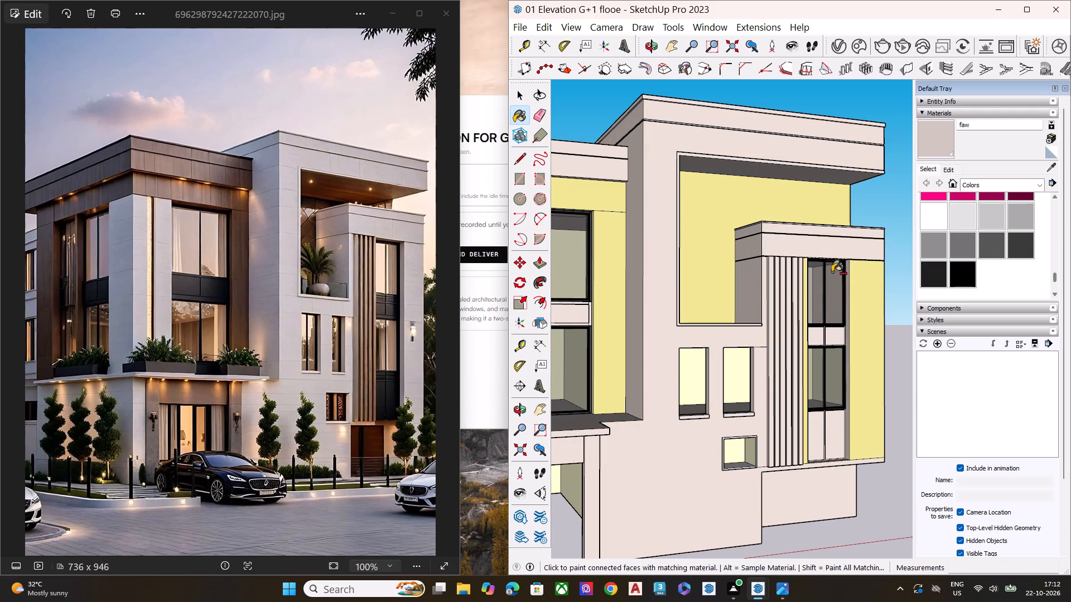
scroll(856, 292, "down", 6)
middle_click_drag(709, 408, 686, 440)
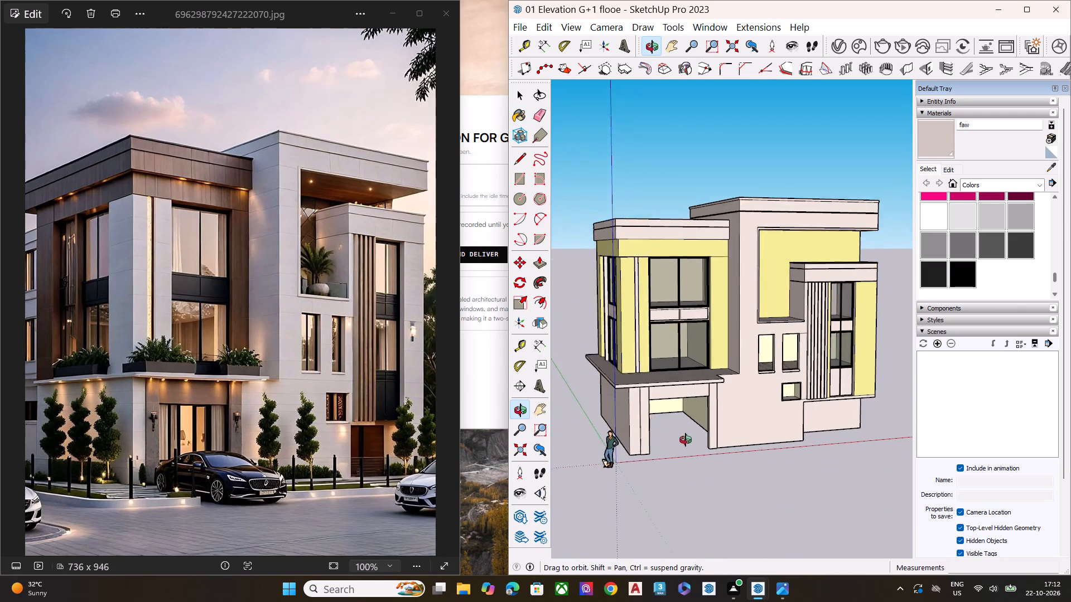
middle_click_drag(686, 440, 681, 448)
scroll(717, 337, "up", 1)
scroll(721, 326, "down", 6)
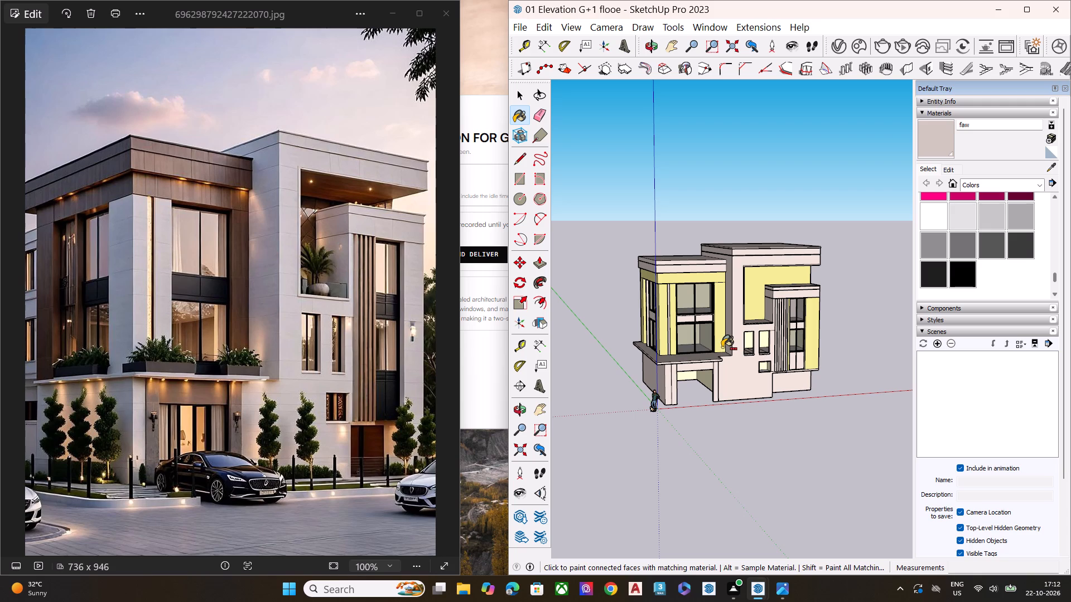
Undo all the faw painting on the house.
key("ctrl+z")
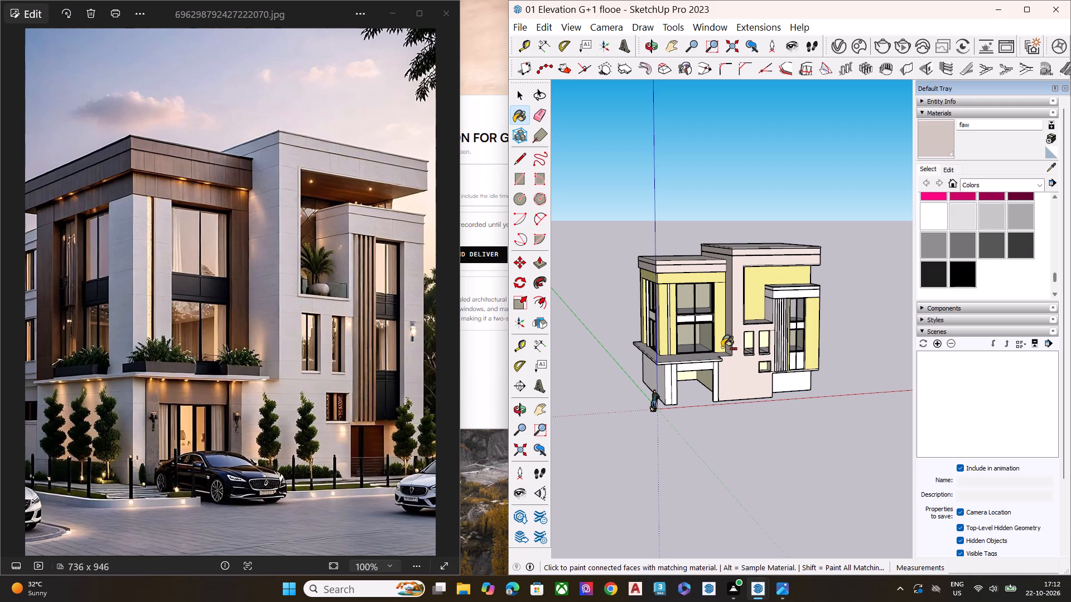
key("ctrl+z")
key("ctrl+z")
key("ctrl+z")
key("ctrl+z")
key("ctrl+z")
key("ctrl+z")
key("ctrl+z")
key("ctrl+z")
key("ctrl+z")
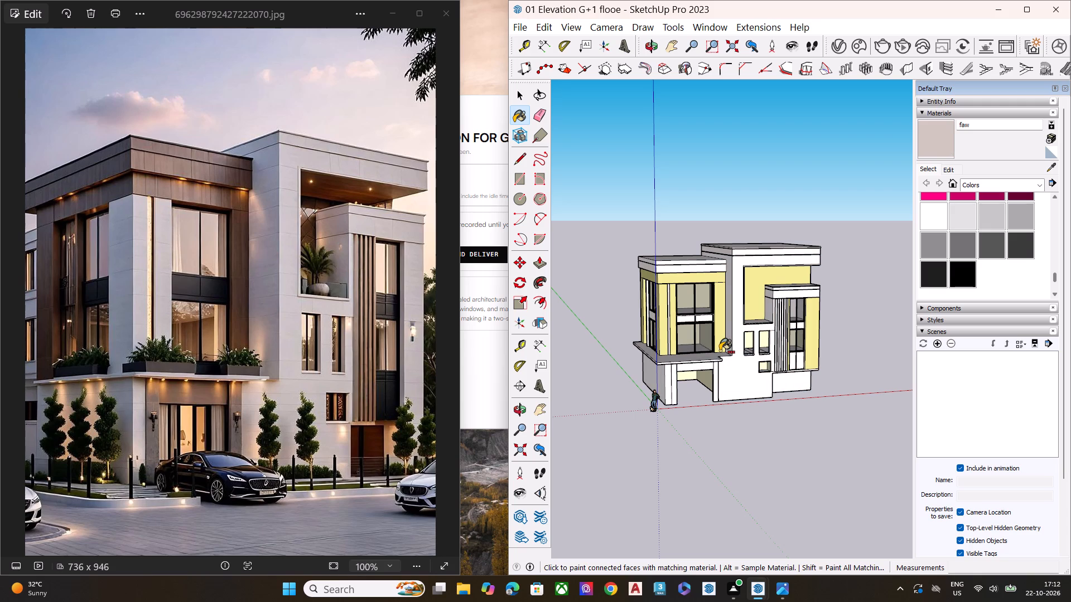
Undo the faw material's colour edits and its creation.
key("ctrl+z")
key("ctrl+z")
key("ctrl+z")
key("ctrl+z")
key("ctrl+z")
key("ctrl+z")
key("ctrl+z")
key("ctrl+z")
key("ctrl+z")
key("ctrl+z")
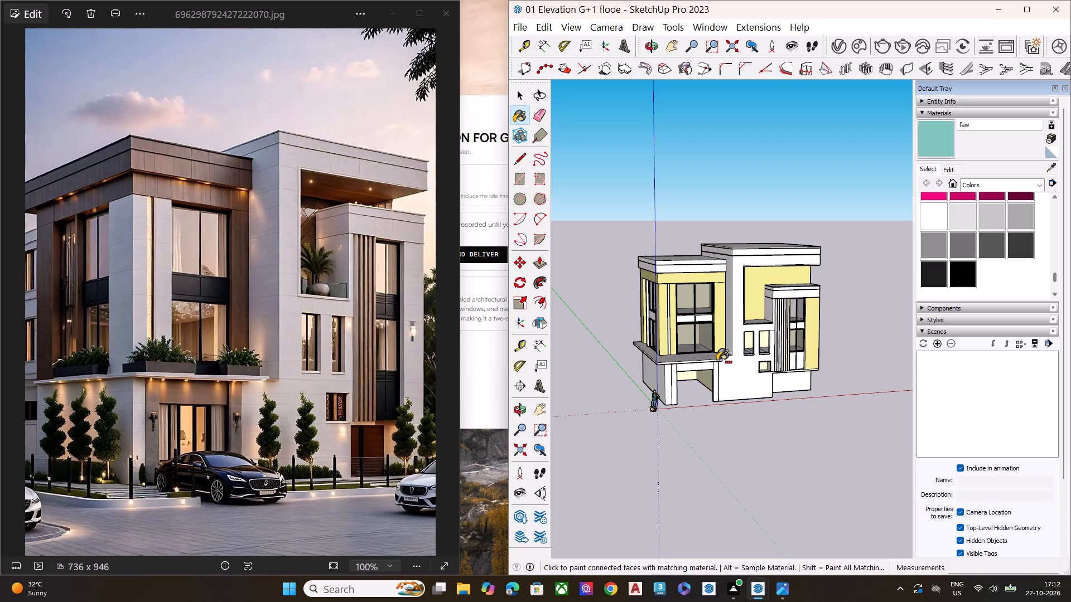
key("ctrl+z")
key("ctrl+z")
key("ctrl+z")
key("ctrl+z")
key("ctrl+z")
key("ctrl+z")
key("ctrl+z")
key("ctrl+z")
key("ctrl+z")
key("ctrl+z")
key("ctrl+z")
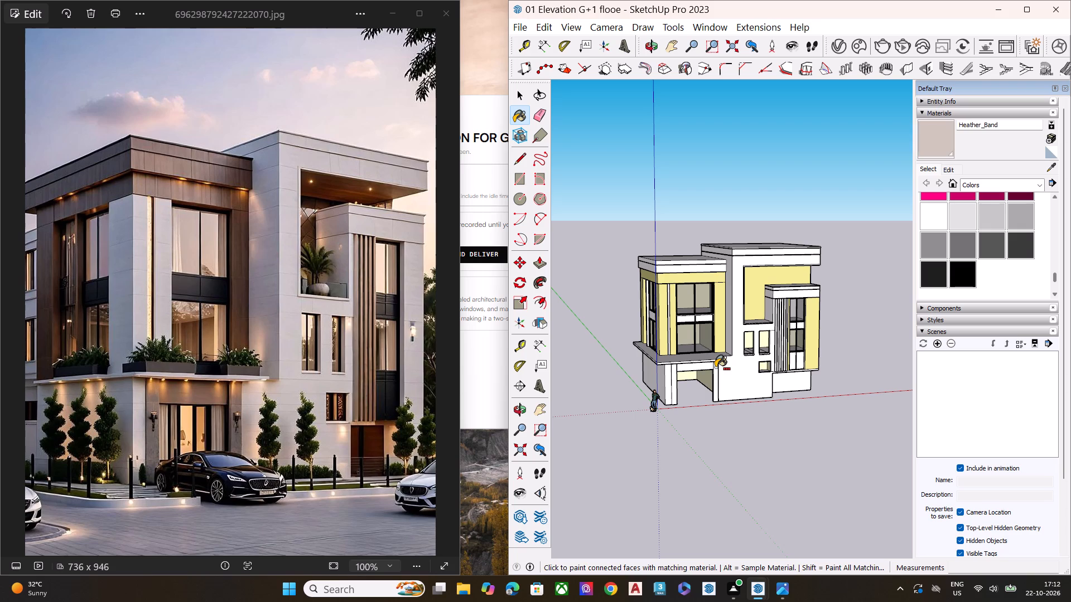
Undo the italian olive painting on the elevation walls and leave the Paint tool.
key("ctrl+z")
key("ctrl+z")
key("ctrl+z")
key("ctrl+z")
key("ctrl+z")
key("ctrl+z")
key("ctrl+z")
key("ctrl+z")
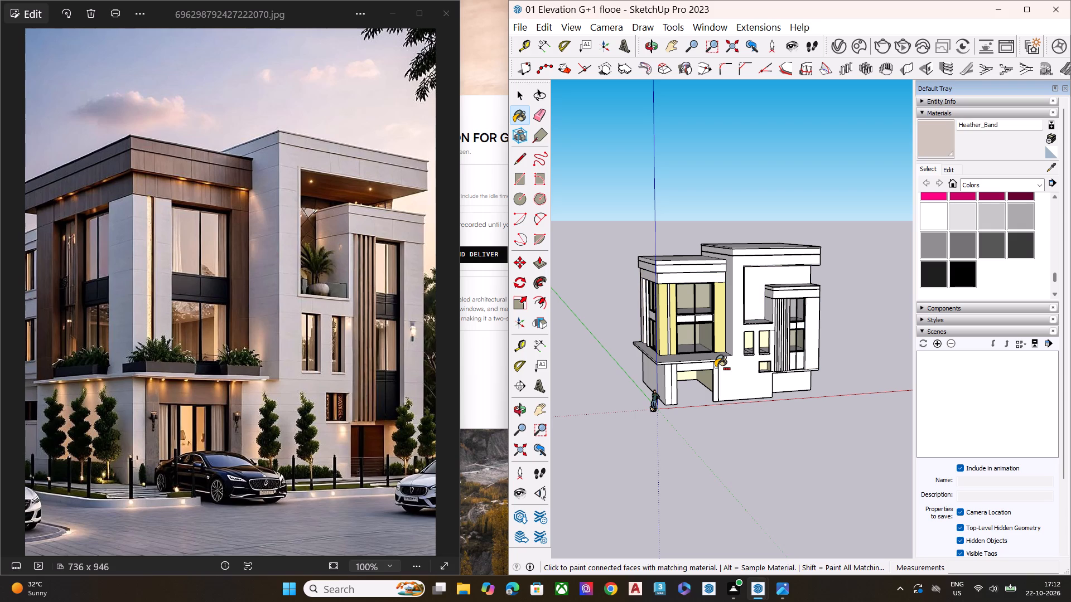
key("ctrl+z")
key("ctrl+z")
key("ctrl+z")
key("ctrl+z")
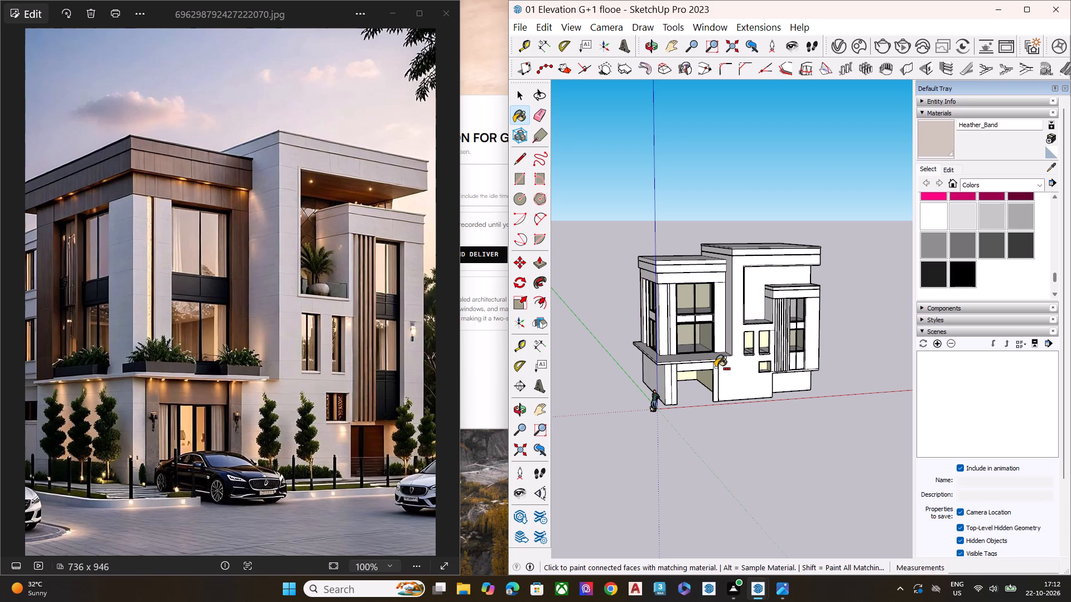
scroll(707, 370, "up", 5)
key("space")
key("space")
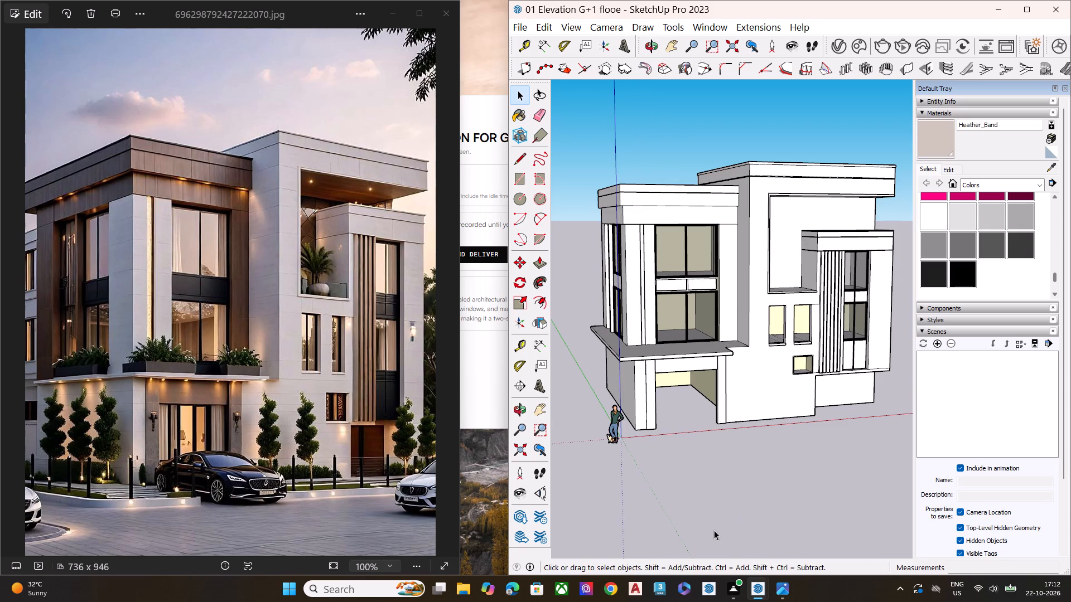
left_click(707, 514)
Create a new Generic V-Ray material in the Asset Editor and name it toasted toffee.
left_click(836, 43)
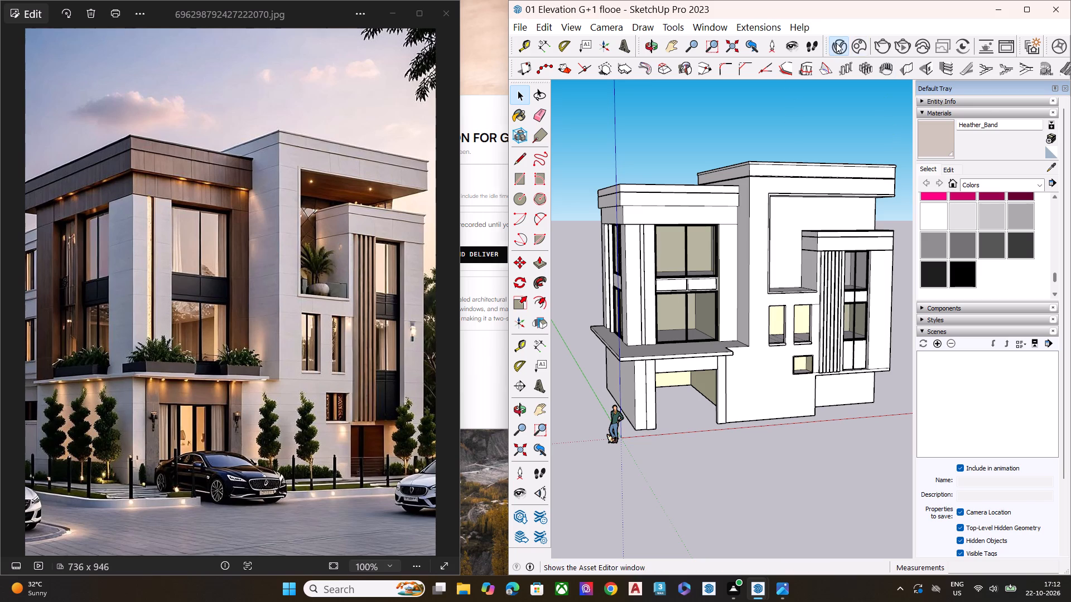
scroll(570, 258, "down", 6)
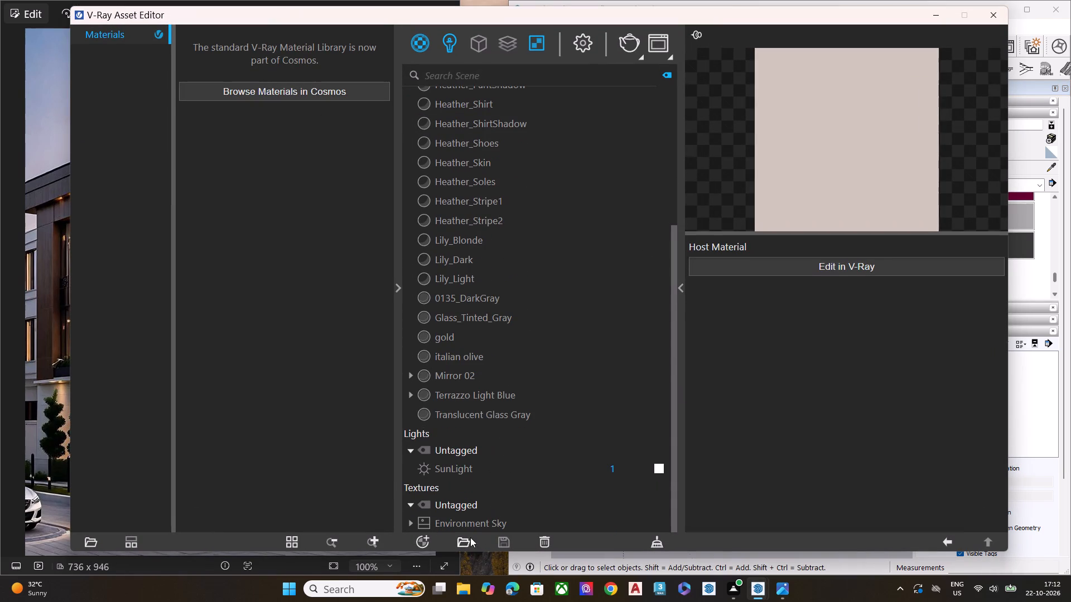
left_click(423, 541)
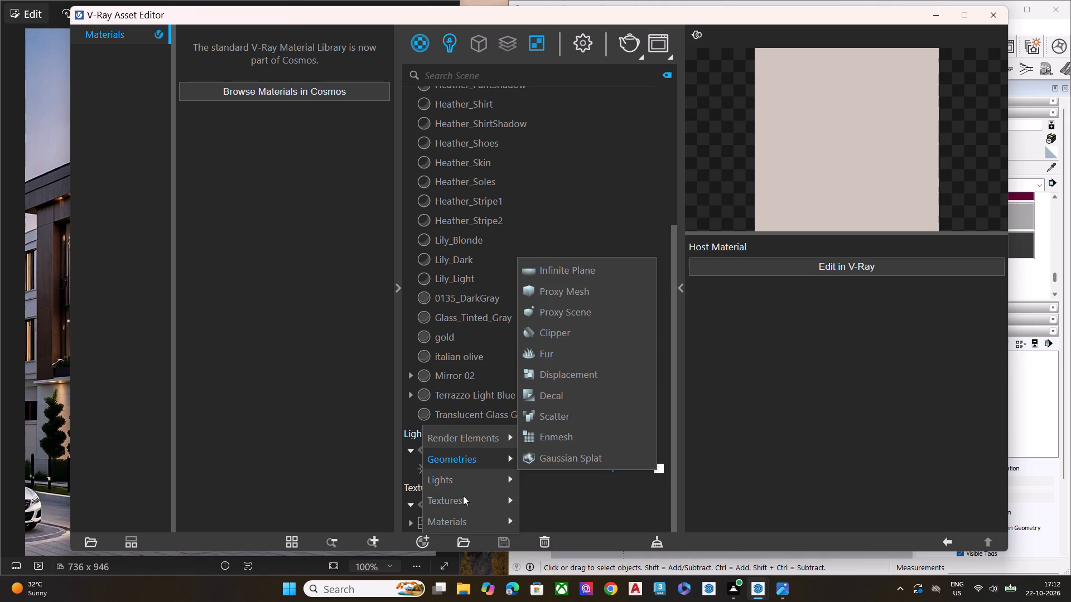
left_click(469, 519)
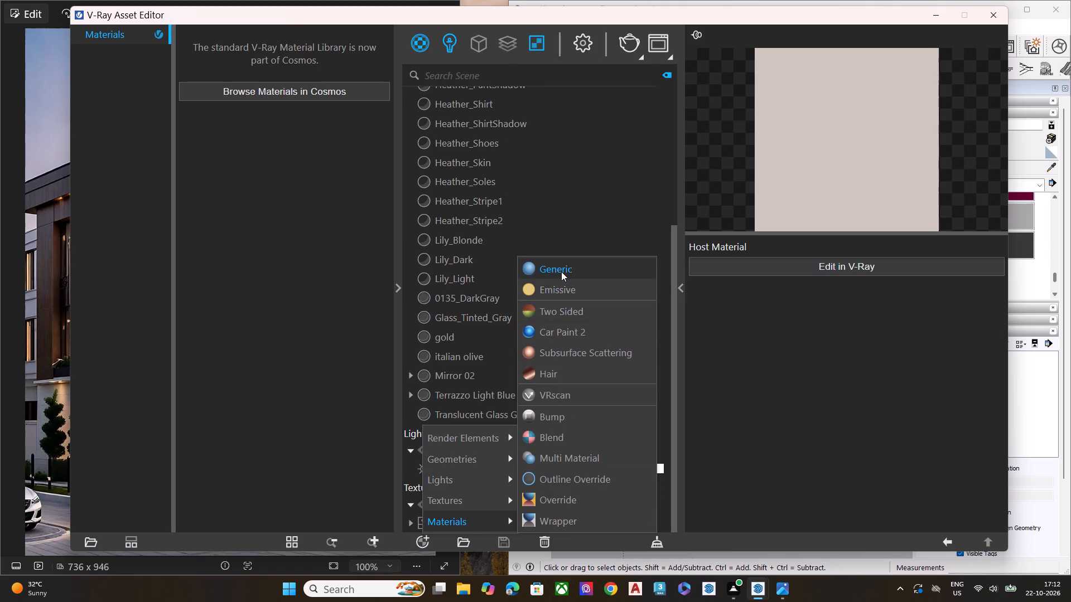
left_click(561, 271)
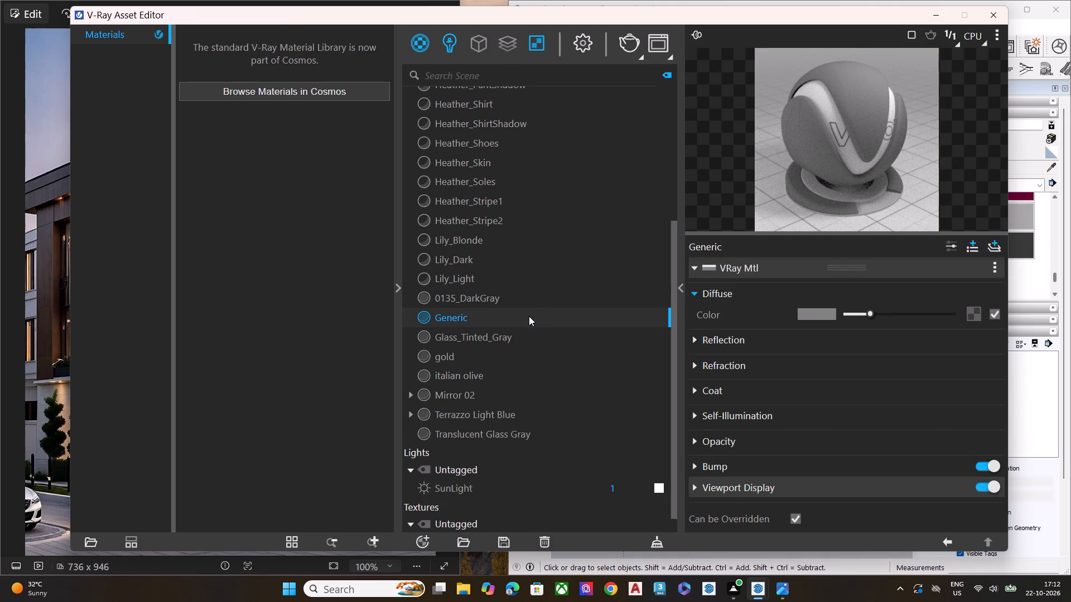
right_click(529, 316)
left_click(565, 417)
key("BackSpace")
key("BackSpace")
key("BackSpace")
key("BackSpace")
key("BackSpace")
key("BackSpace")
key("BackSpace")
key("BackSpace")
key("BackSpace")
key("BackSpace")
key("BackSpace")
key("BackSpace")
key("BackSpace")
key("BackSpace")
type("toas")
type("ted")
key("space")
type("toffee")
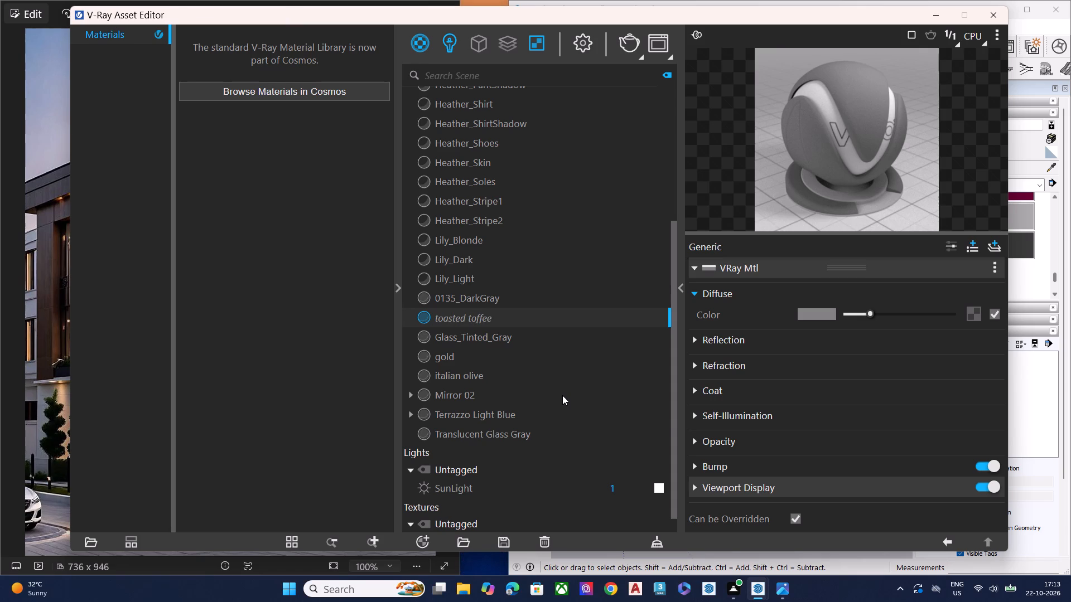
key("Return")
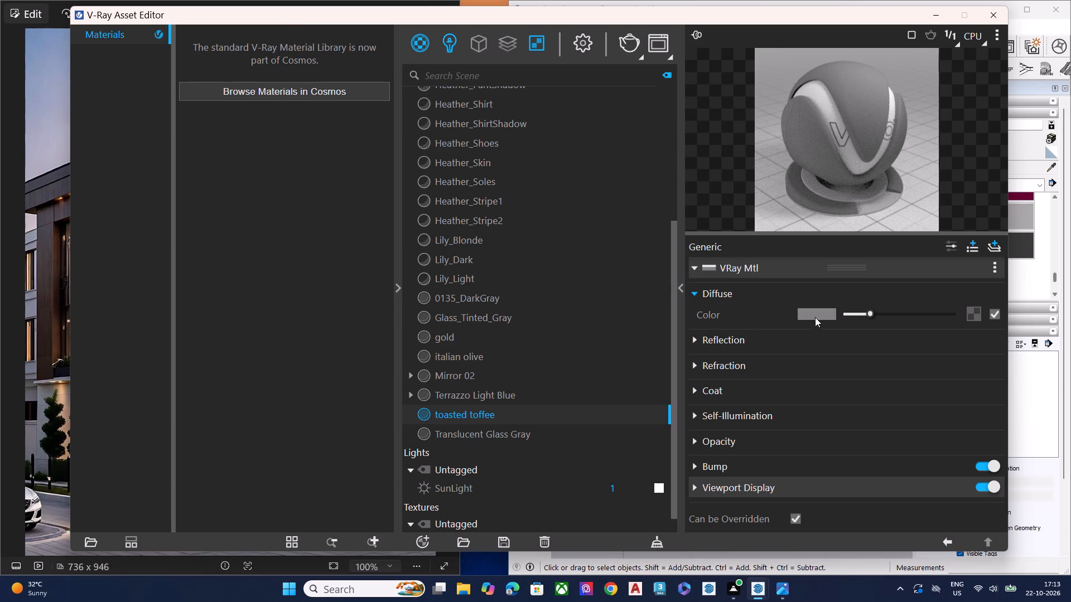
Set the toasted toffee material's diffuse colour to RGB 127, 111, 103 and close the Asset Editor.
left_click(815, 316)
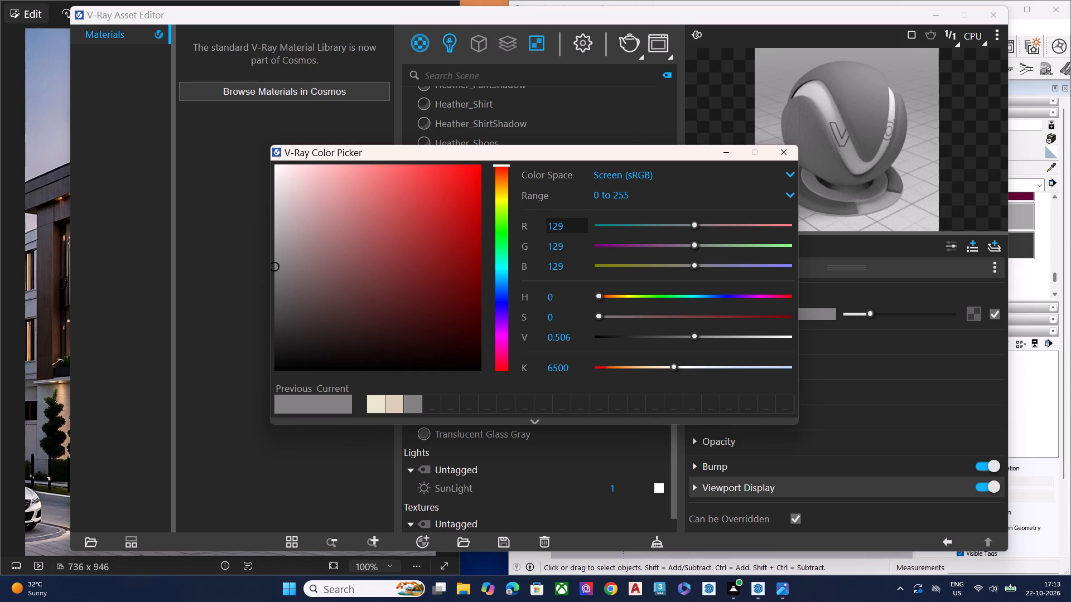
left_click(568, 222)
key("BackSpace")
key("BackSpace")
key("BackSpace")
key("BackSpace")
key("BackSpace")
key("BackSpace")
key("BackSpace")
key("BackSpace")
key("BackSpace")
key("BackSpace")
key("BackSpace")
key("BackSpace")
key("BackSpace")
key("BackSpace")
key("BackSpace")
key("BackSpace")
key("BackSpace")
key("BackSpace")
key("BackSpace")
key("BackSpace")
key("1")
key("BackSpace")
type("127")
key("Return")
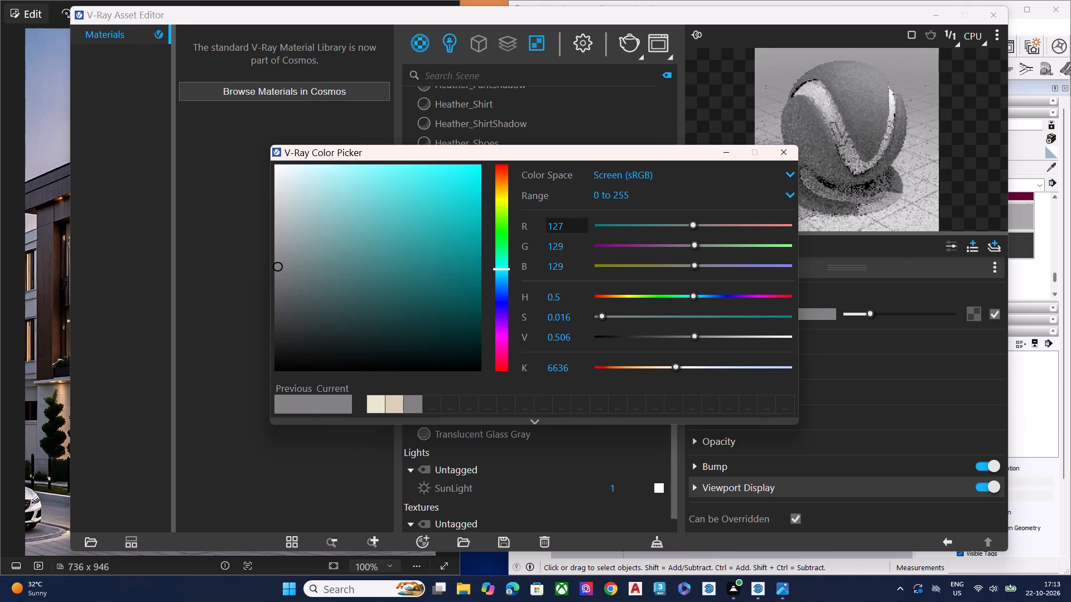
left_click(581, 246)
key("BackSpace")
key("BackSpace")
key("BackSpace")
key("BackSpace")
key("BackSpace")
key("BackSpace")
key("BackSpace")
key("BackSpace")
key("BackSpace")
key("BackSpace")
key("BackSpace")
key("BackSpace")
key("BackSpace")
key("BackSpace")
key("BackSpace")
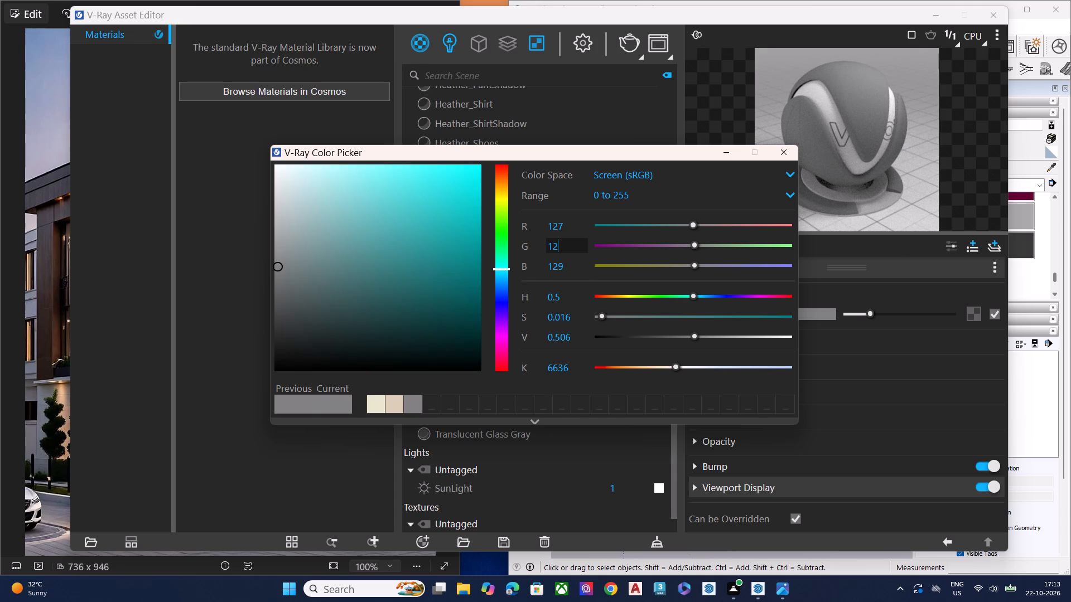
type("111")
key("Return")
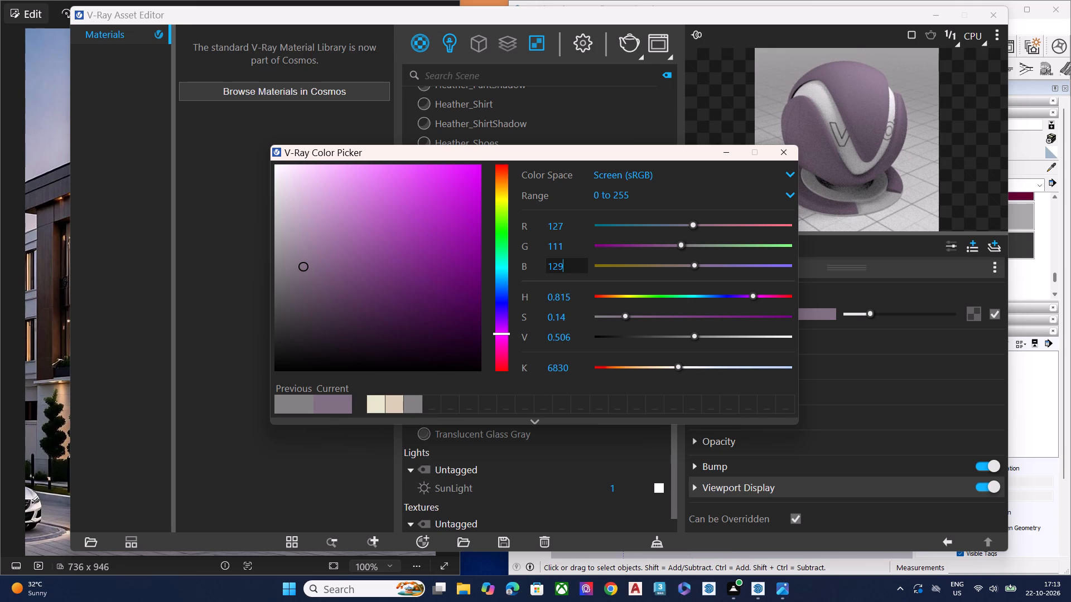
left_click(578, 263)
key("BackSpace")
key("BackSpace")
key("BackSpace")
key("BackSpace")
key("BackSpace")
key("BackSpace")
key("BackSpace")
key("BackSpace")
key("BackSpace")
key("BackSpace")
key("BackSpace")
key("BackSpace")
key("BackSpace")
key("BackSpace")
key("BackSpace")
key("BackSpace")
key("BackSpace")
key("BackSpace")
key("BackSpace")
key("BackSpace")
key("BackSpace")
key("BackSpace")
type("103")
key("Return")
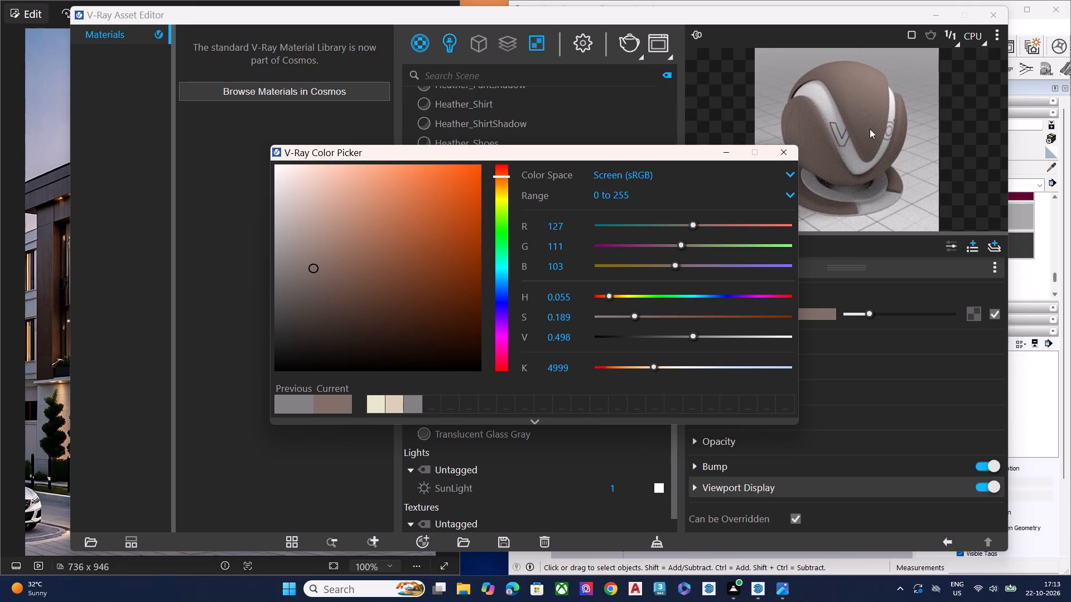
left_click(786, 154)
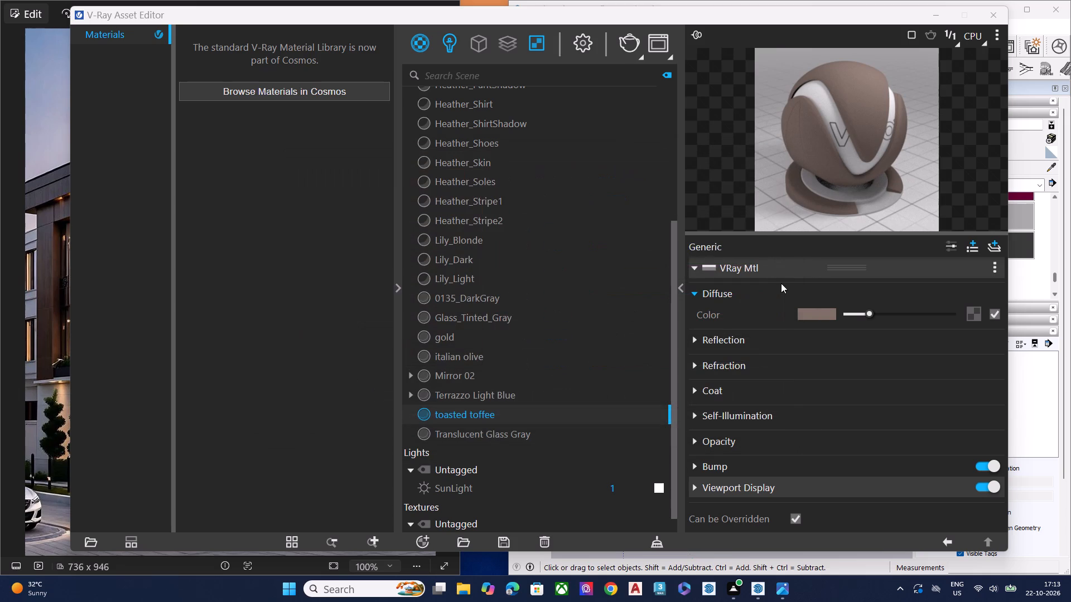
left_click(537, 417)
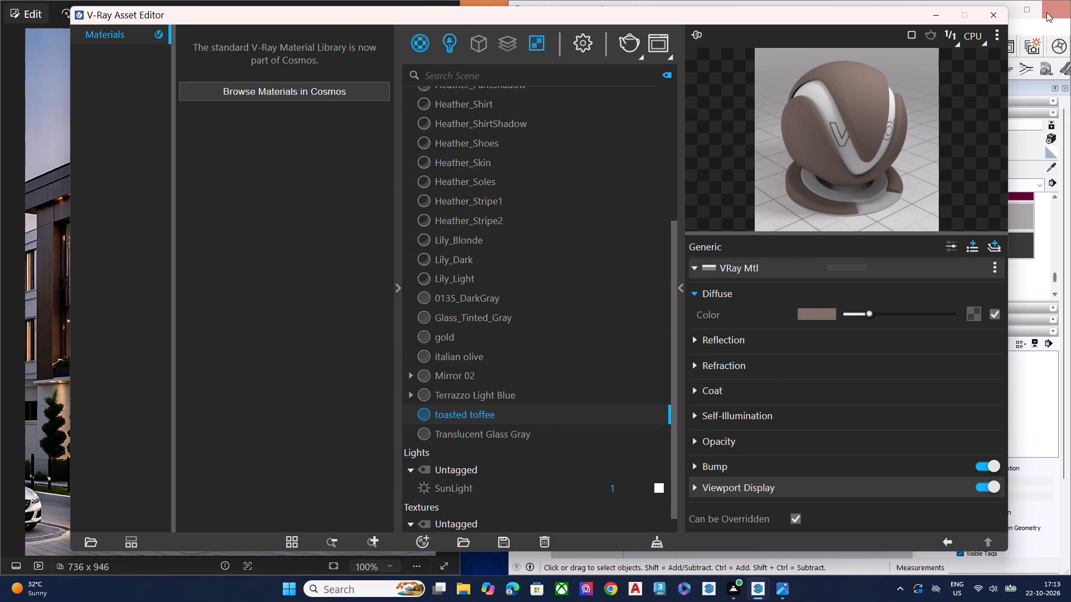
left_click(990, 17)
Paint the upper-floor corner pier faces and the wall strips beside the corner block's side and front windows with toasted toffee.
left_click(937, 144)
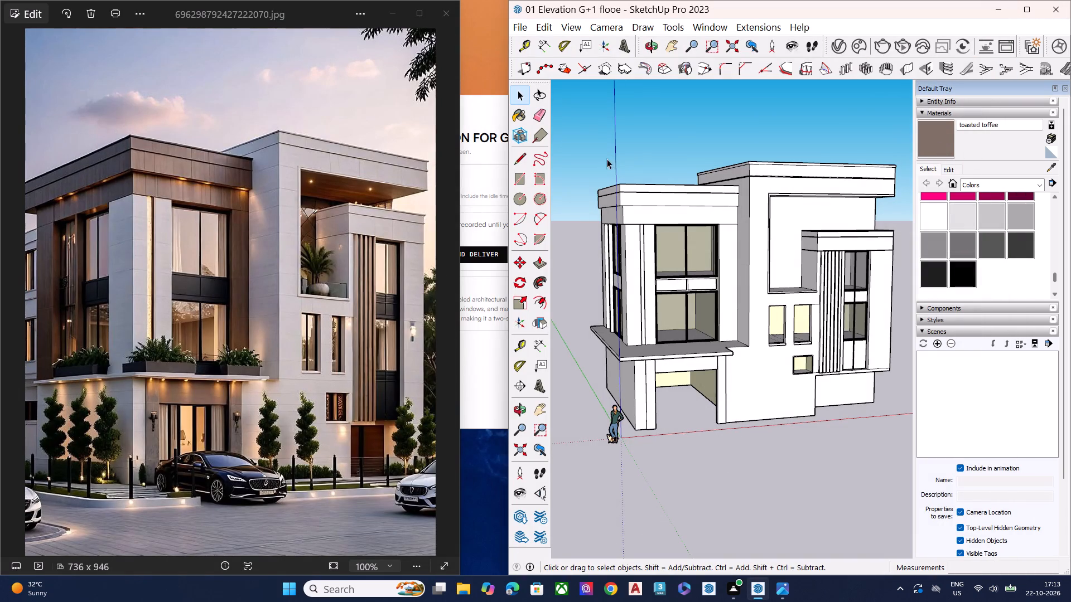
scroll(749, 258, "down", 7)
middle_click_drag(752, 283, 771, 258)
scroll(771, 258, "up", 8)
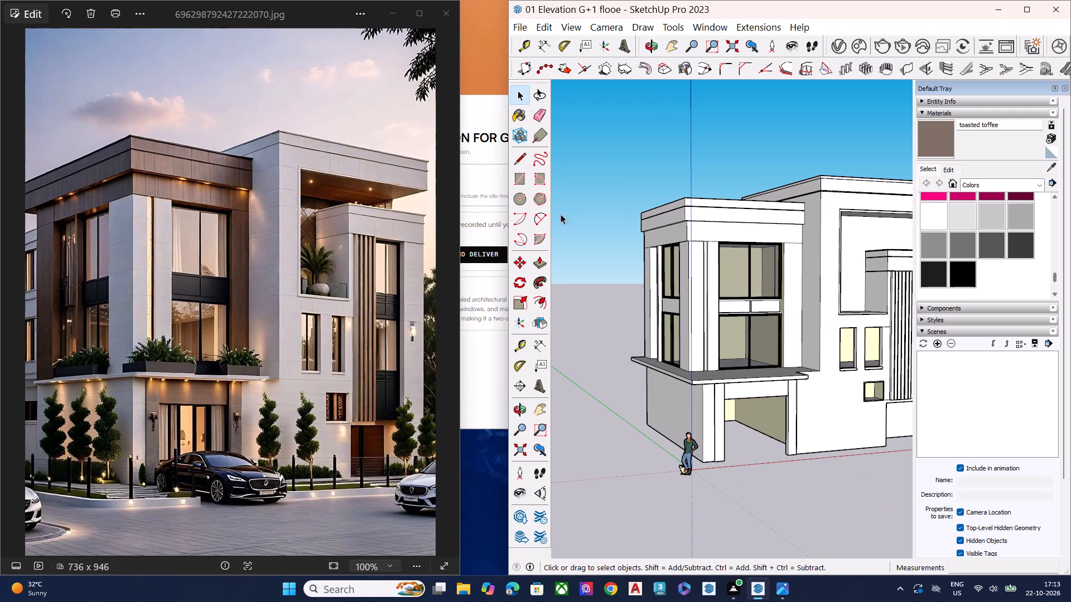
scroll(720, 274, "up", 6)
left_click(939, 143)
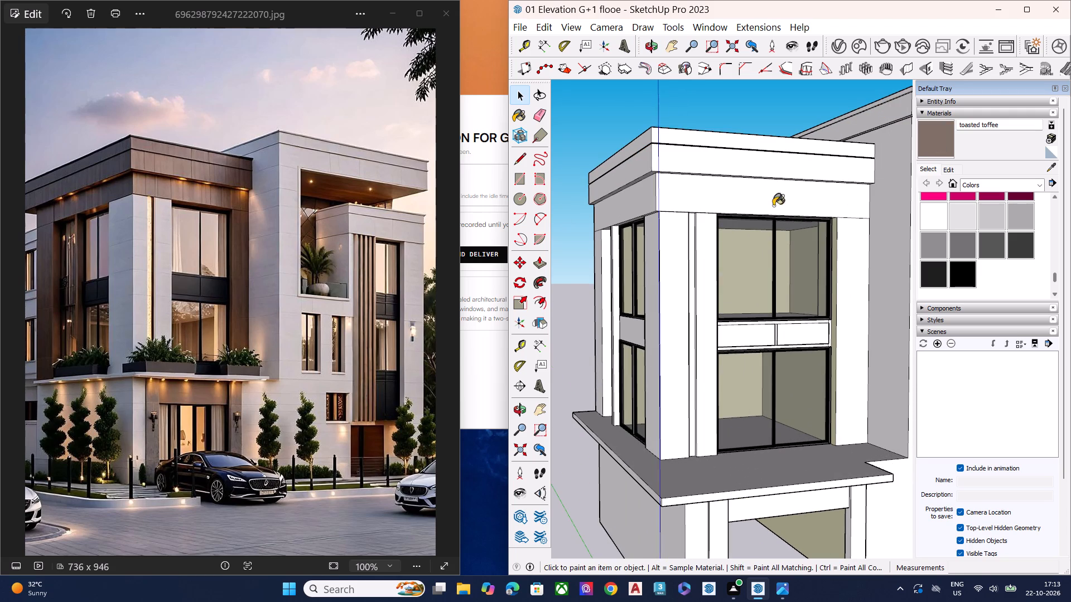
scroll(626, 288, "down", 4)
middle_click_drag(615, 307, 660, 282)
scroll(627, 285, "up", 2)
scroll(625, 286, "down", 2)
scroll(621, 286, "up", 3)
scroll(604, 278, "down", 1)
scroll(604, 278, "up", 2)
left_click(582, 274)
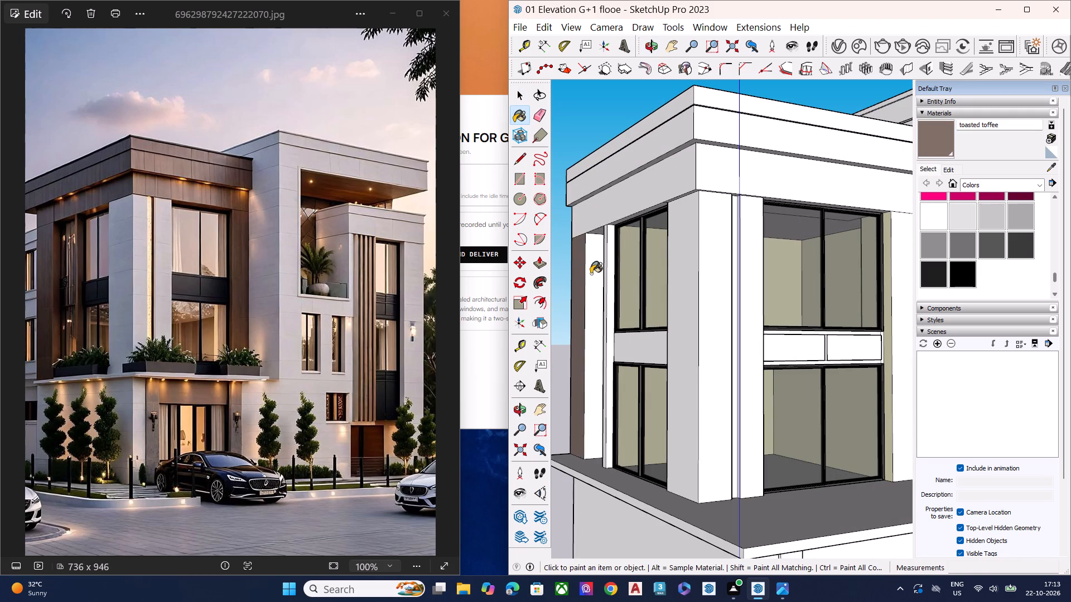
left_click(591, 274)
scroll(609, 268, "up", 2)
scroll(609, 268, "down", 1)
scroll(609, 268, "up", 2)
left_click(609, 268)
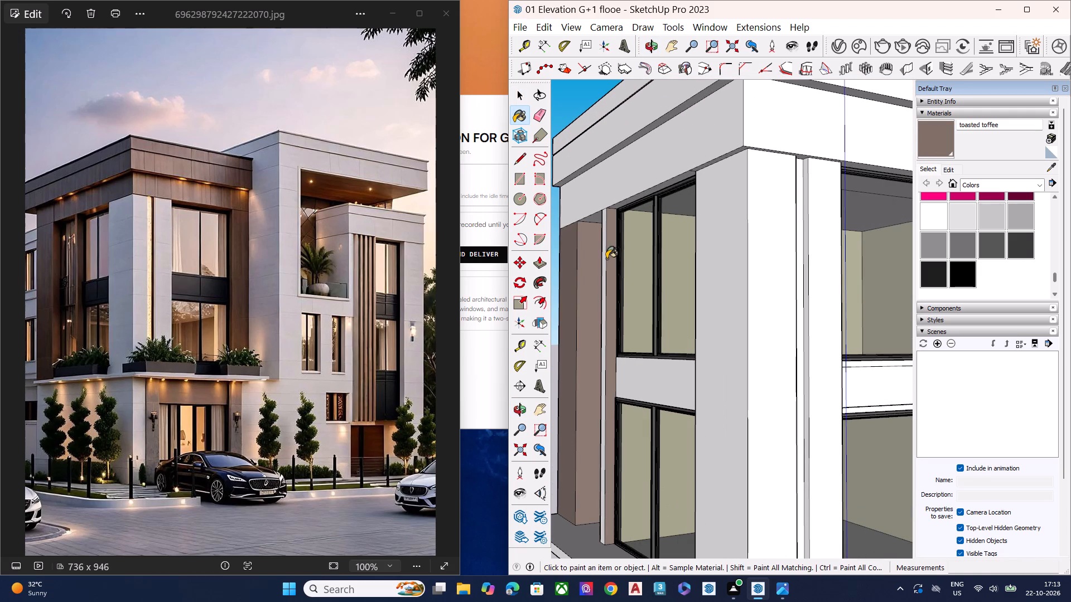
left_click(604, 251)
left_click(741, 257)
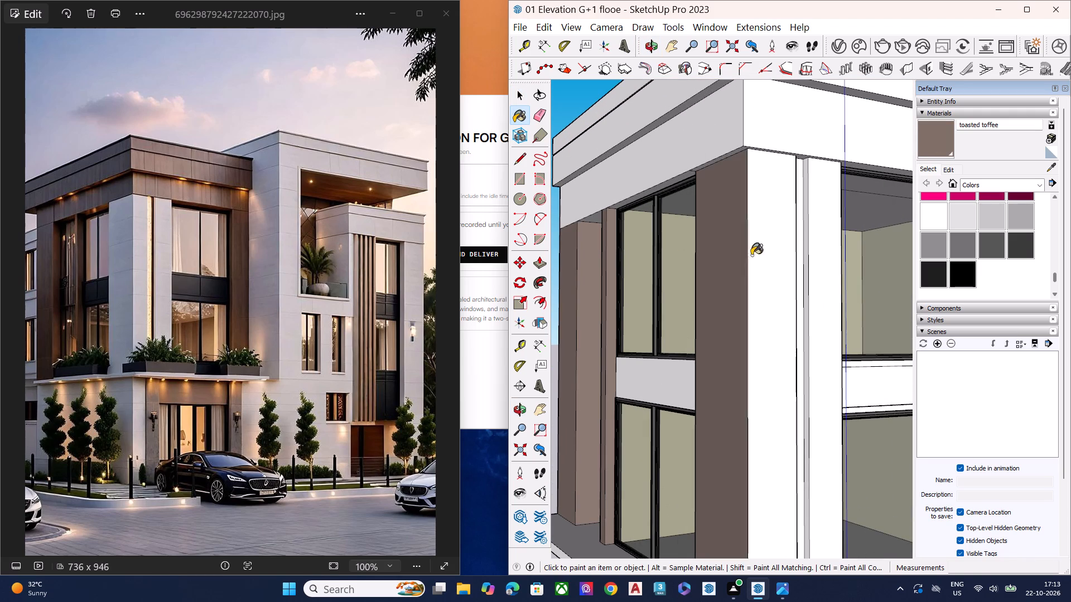
left_click(764, 255)
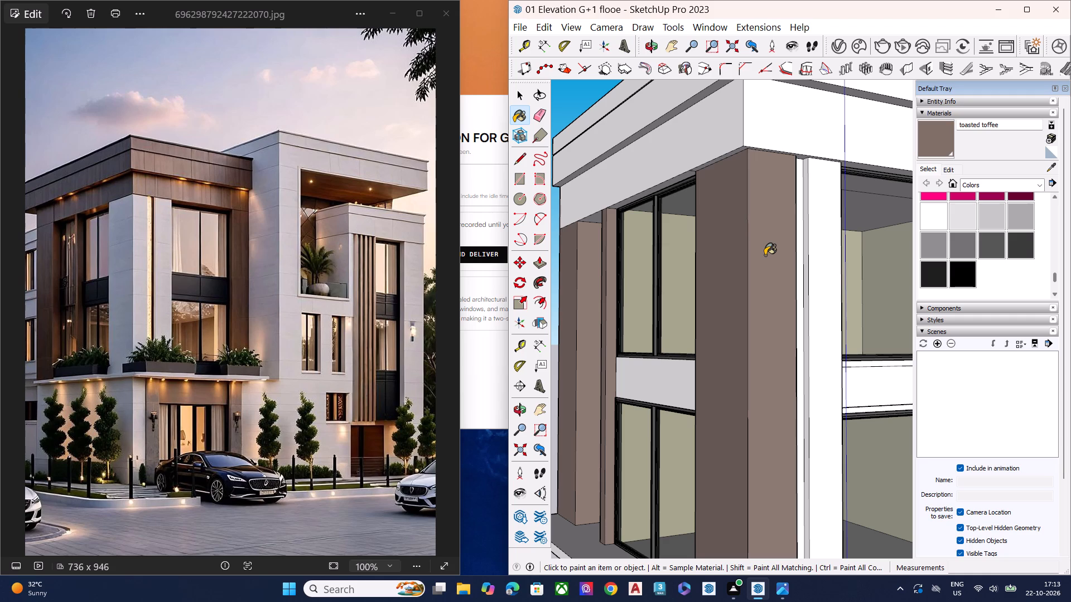
left_click(817, 244)
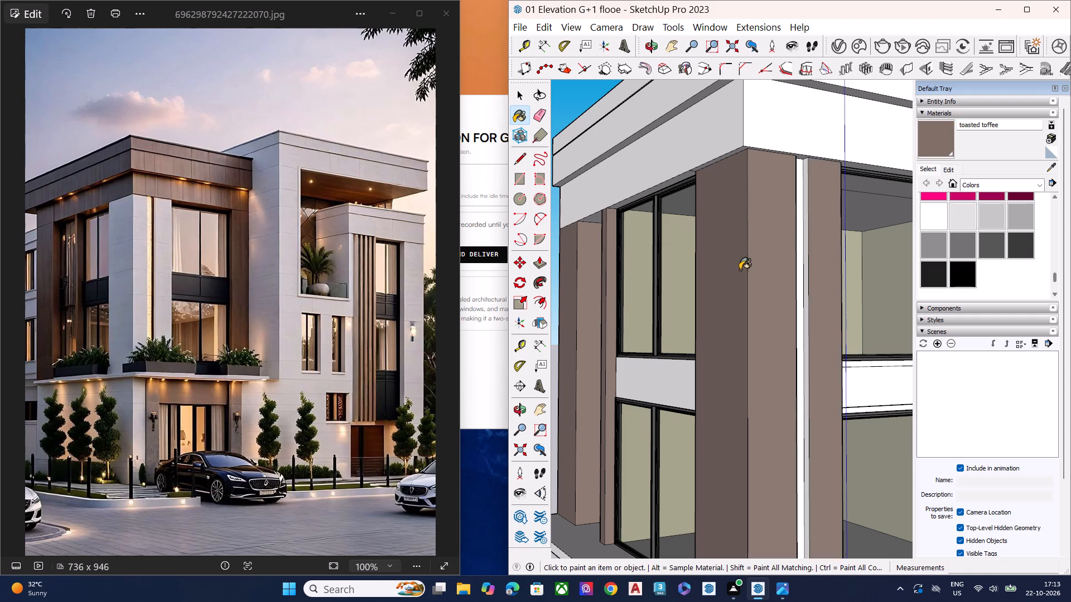
Paint the front pier beyond the corner block's window, the adjoining return wall and the main front wall with toasted toffee.
scroll(740, 270, "down", 3)
scroll(737, 271, "up", 1)
scroll(735, 274, "down", 1)
scroll(735, 274, "up", 2)
scroll(735, 274, "down", 17)
middle_click_drag(803, 292, 707, 318)
scroll(757, 251, "up", 5)
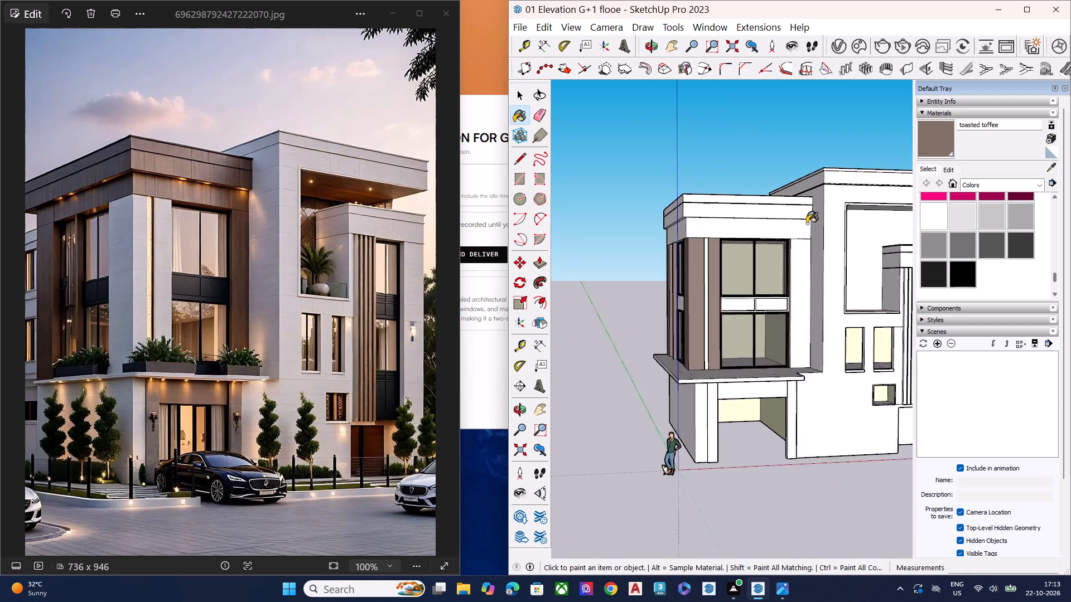
scroll(807, 224, "up", 1)
left_click(800, 293)
left_click(818, 284)
left_click(842, 280)
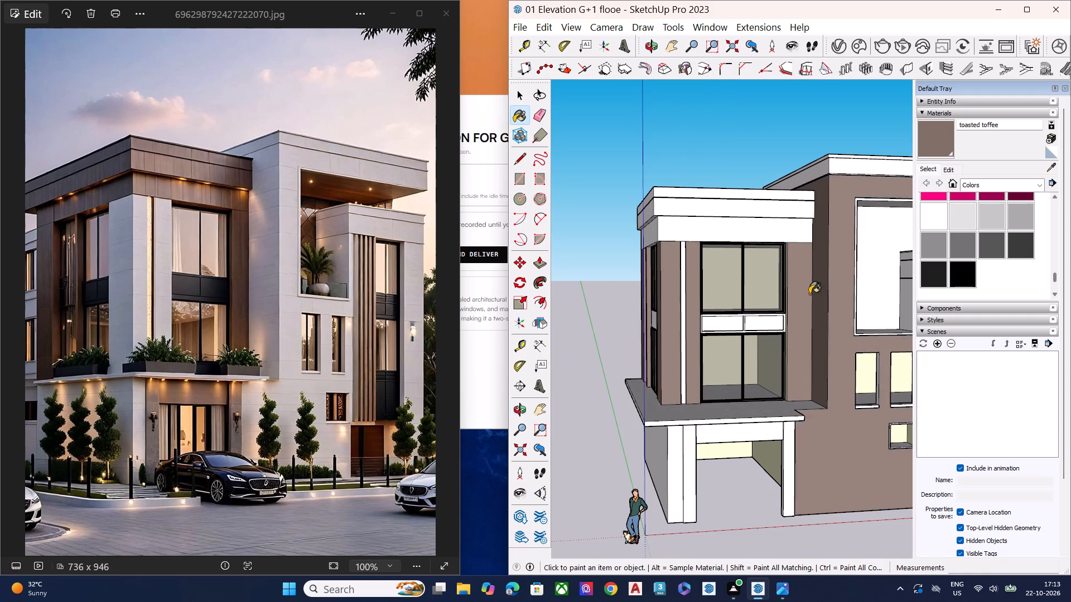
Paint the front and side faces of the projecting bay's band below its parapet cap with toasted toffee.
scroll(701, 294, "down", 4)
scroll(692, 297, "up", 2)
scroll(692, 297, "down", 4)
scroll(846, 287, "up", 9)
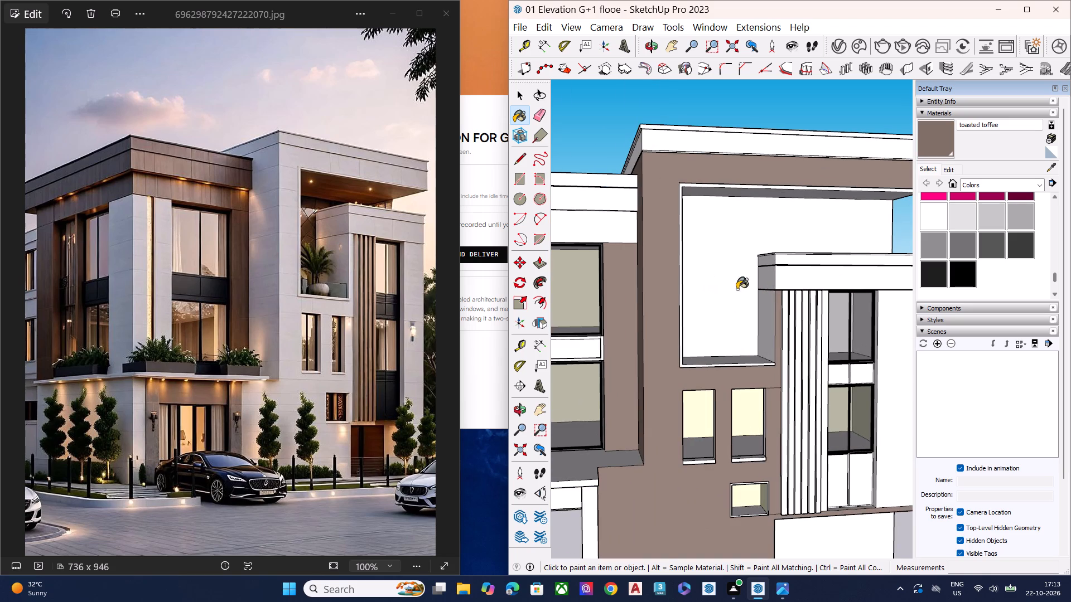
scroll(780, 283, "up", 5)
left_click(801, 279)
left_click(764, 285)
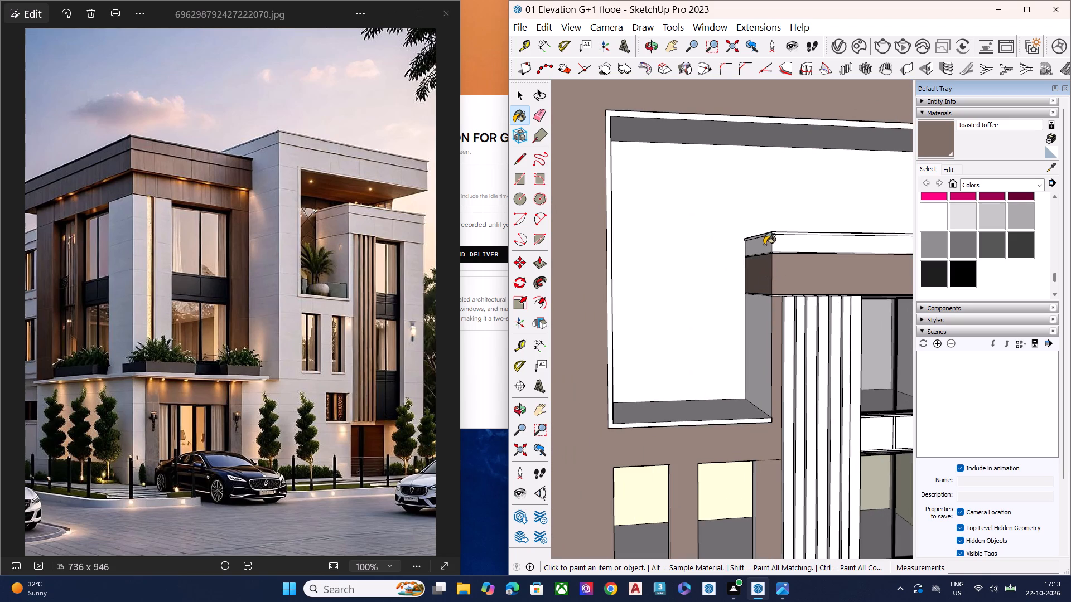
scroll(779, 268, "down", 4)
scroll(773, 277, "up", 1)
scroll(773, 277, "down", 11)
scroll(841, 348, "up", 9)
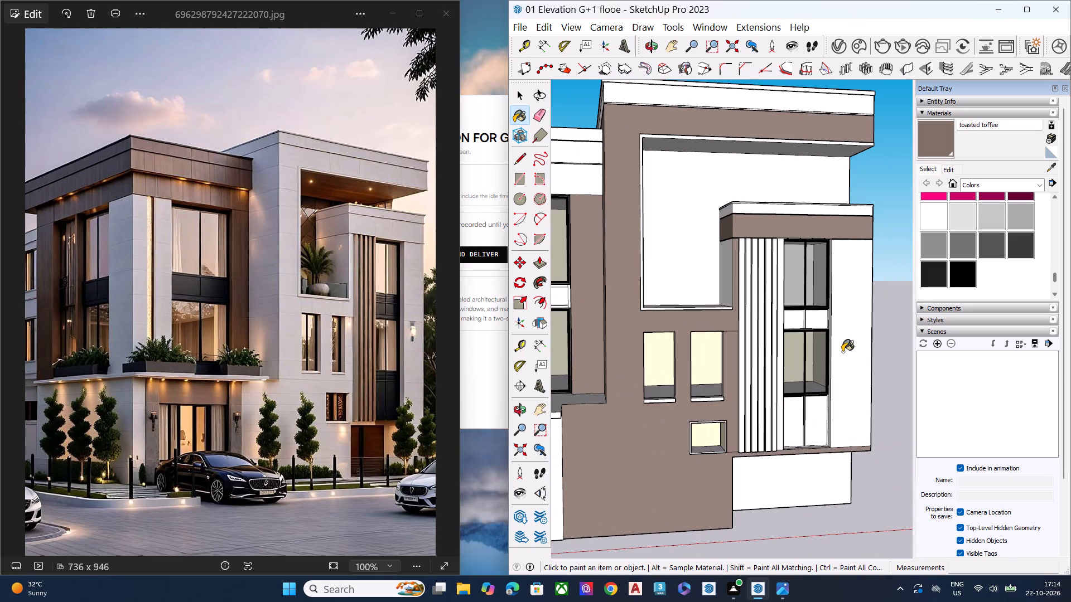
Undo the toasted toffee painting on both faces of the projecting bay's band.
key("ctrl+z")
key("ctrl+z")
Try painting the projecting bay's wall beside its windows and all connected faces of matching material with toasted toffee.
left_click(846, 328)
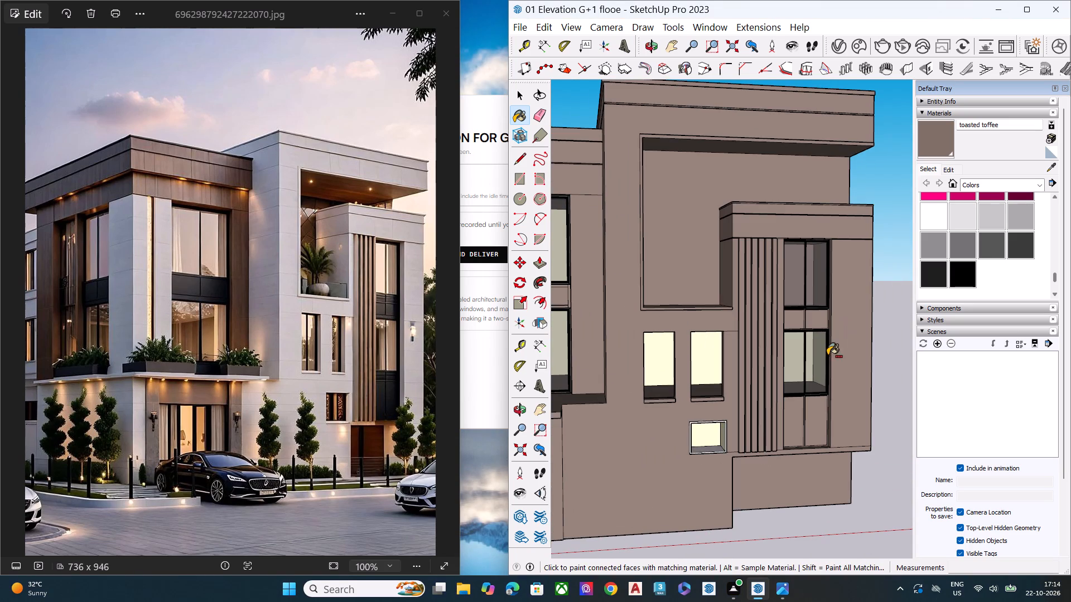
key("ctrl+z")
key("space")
Paint the projecting bay's front wall strip beside its windows and its side wall facing the recess with toasted toffee.
left_click(932, 148)
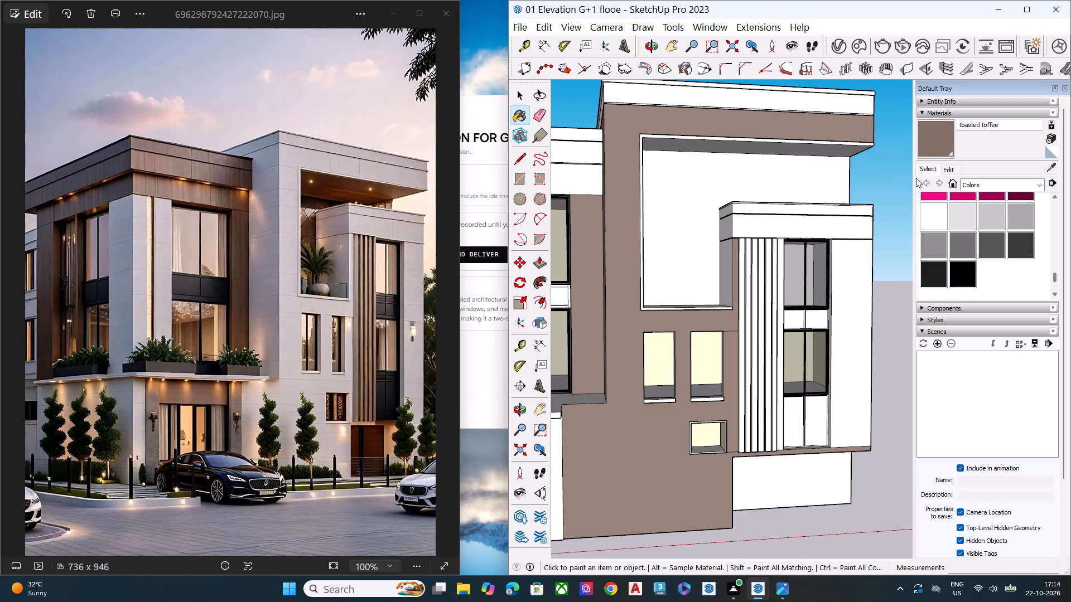
left_click(842, 319)
scroll(835, 416, "down", 2)
middle_click_drag(811, 434, 966, 324)
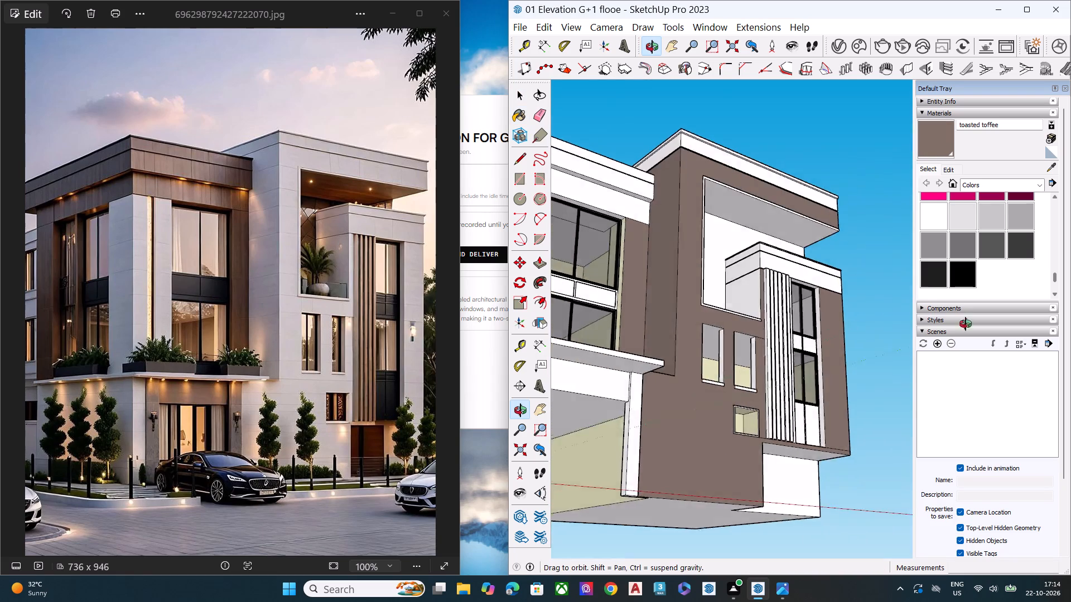
middle_click_drag(966, 324, 966, 365)
scroll(947, 372, "down", 3)
scroll(947, 372, "up", 1)
scroll(947, 372, "down", 5)
scroll(812, 344, "down", 9)
scroll(510, 231, "up", 3)
scroll(522, 225, "down", 1)
scroll(525, 227, "up", 5)
scroll(562, 244, "down", 1)
scroll(567, 245, "up", 1)
scroll(881, 292, "up", 6)
scroll(567, 288, "up", 1)
scroll(567, 288, "down", 1)
scroll(567, 288, "up", 6)
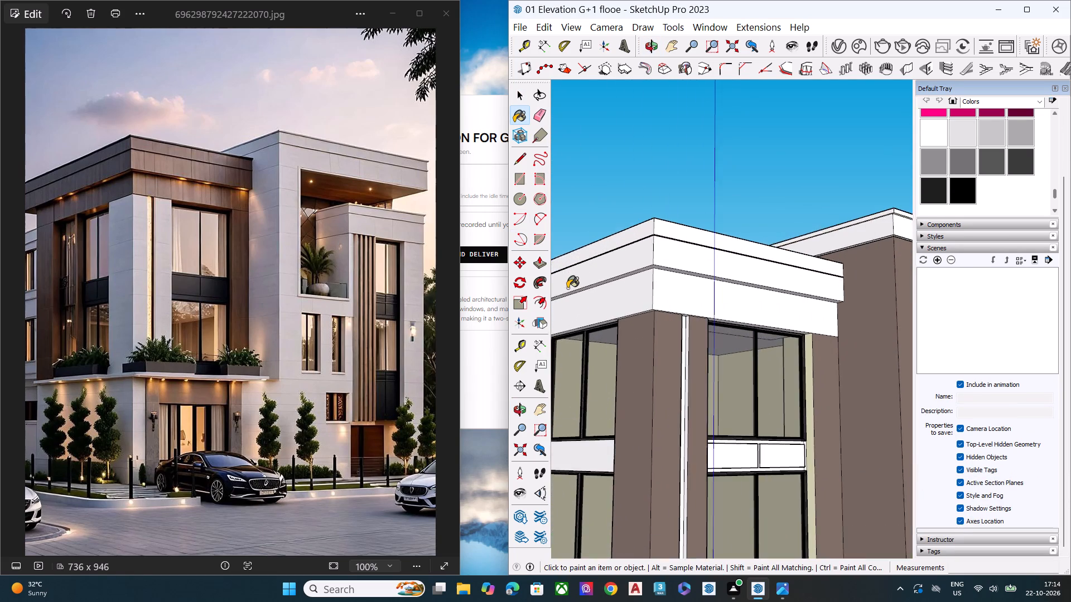
scroll(584, 289, "down", 8)
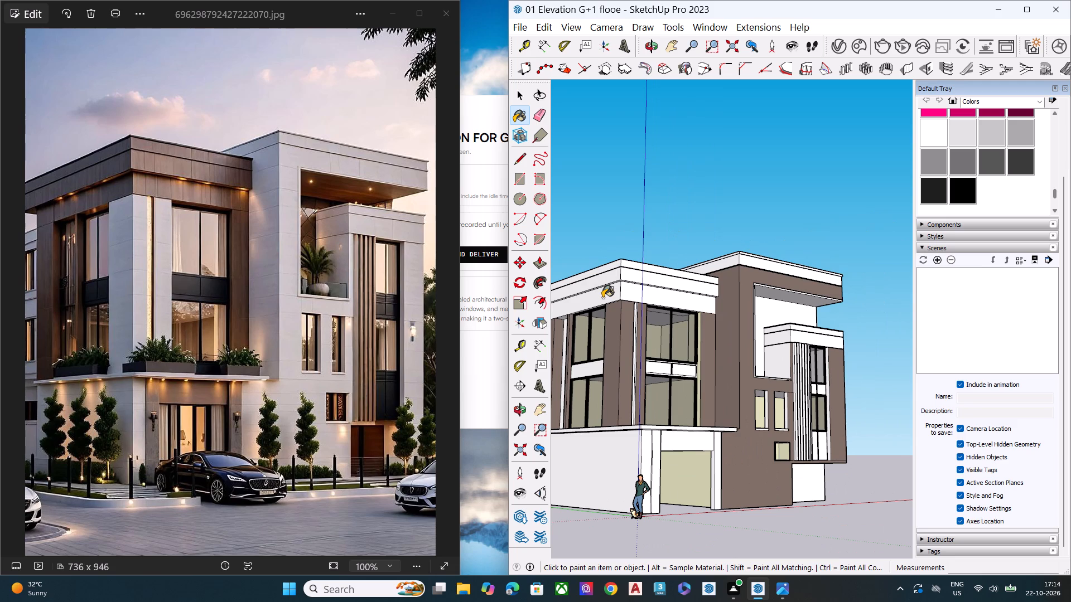
scroll(612, 312, "down", 6)
middle_click_drag(751, 377, 739, 404)
scroll(739, 404, "up", 5)
scroll(741, 379, "down", 4)
scroll(742, 368, "up", 4)
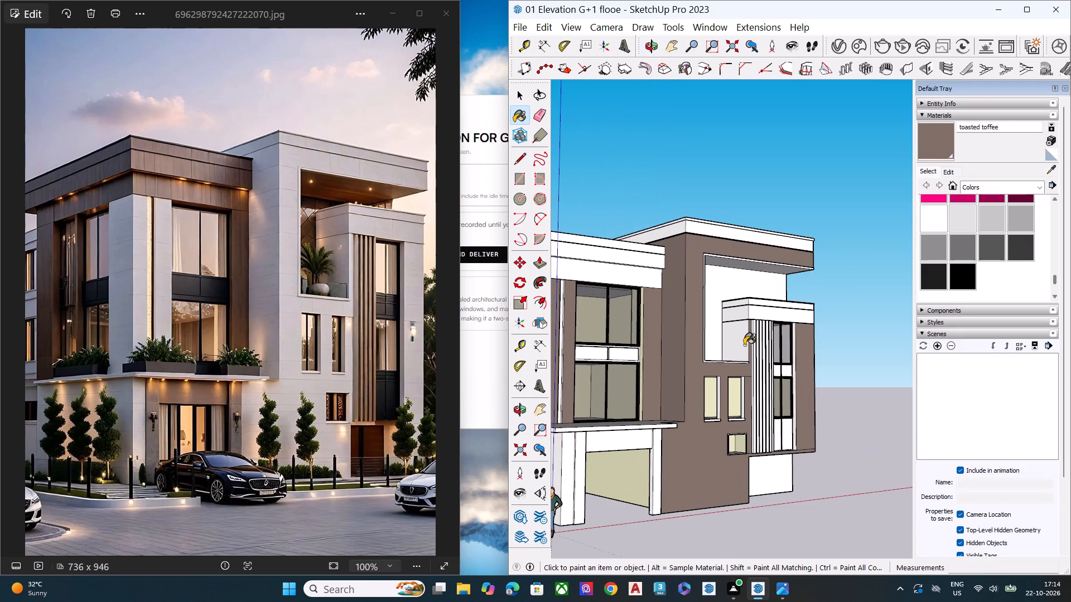
left_click(742, 342)
Examine the painted elevation up close and from a distance.
scroll(755, 314, "up", 5)
scroll(752, 312, "down", 1)
scroll(752, 312, "up", 5)
scroll(747, 352, "down", 3)
scroll(749, 358, "up", 2)
scroll(750, 360, "down", 4)
middle_click_drag(750, 409, 730, 414)
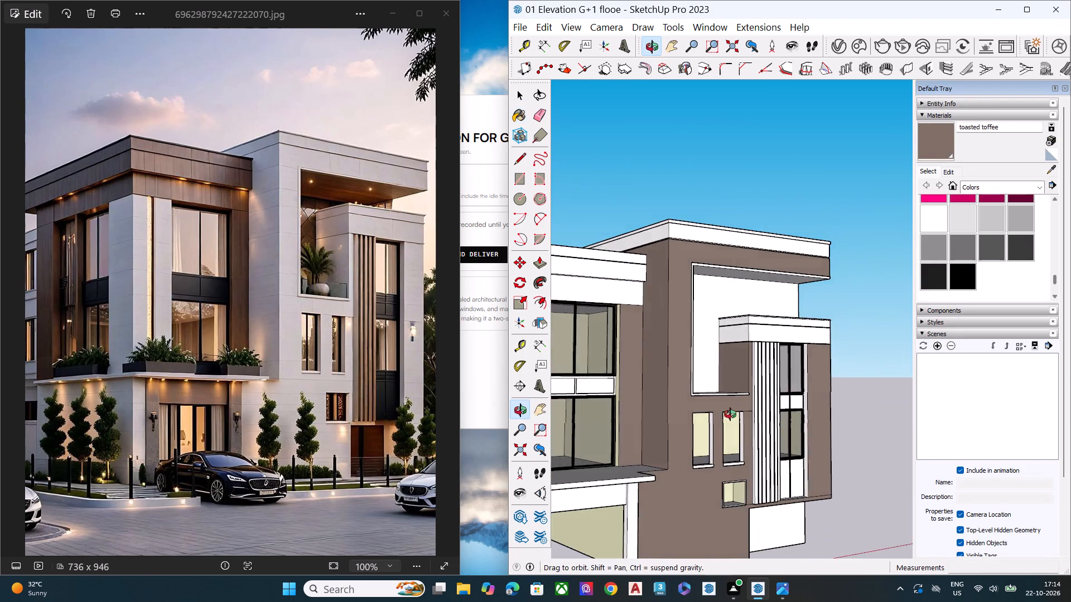
middle_click_drag(730, 414, 703, 426)
scroll(745, 428, "up", 8)
scroll(699, 401, "down", 9)
scroll(785, 372, "down", 12)
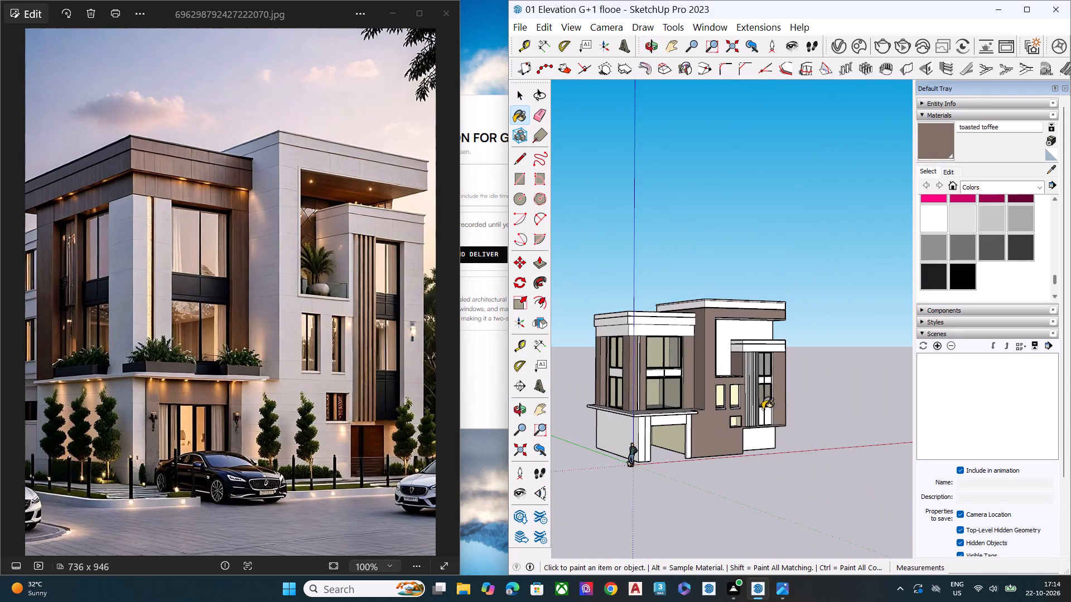
scroll(699, 445, "up", 6)
scroll(683, 455, "down", 2)
scroll(683, 455, "up", 1)
scroll(683, 455, "down", 3)
key("space")
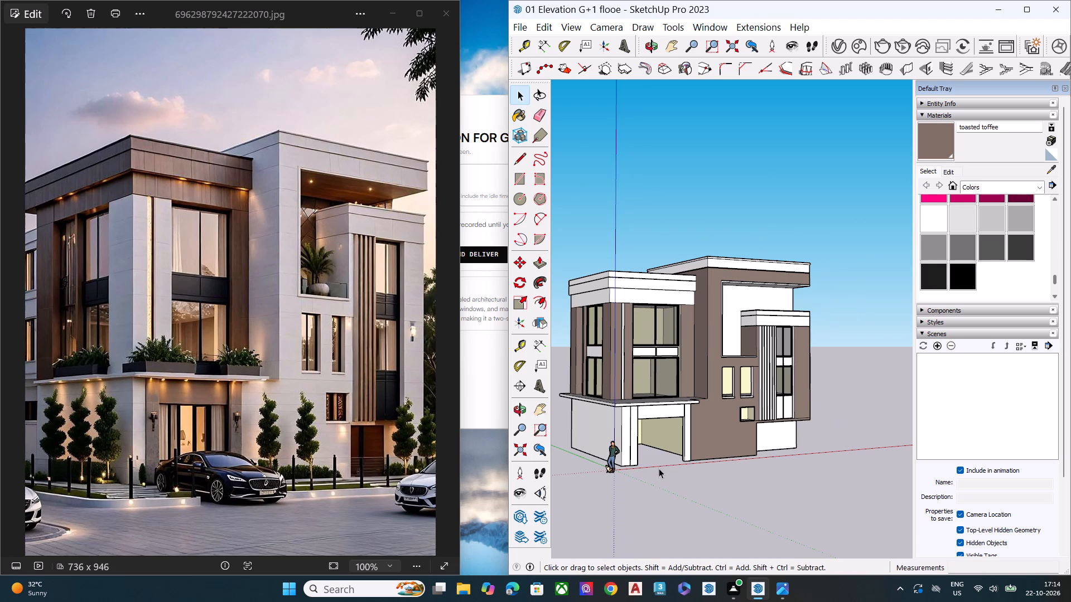
key("space")
double_click(659, 468)
Open the V-Ray Asset Editor and examine the scene materials, including italian olive, Terrazzo Light Blue and toasted toffee.
left_click(837, 43)
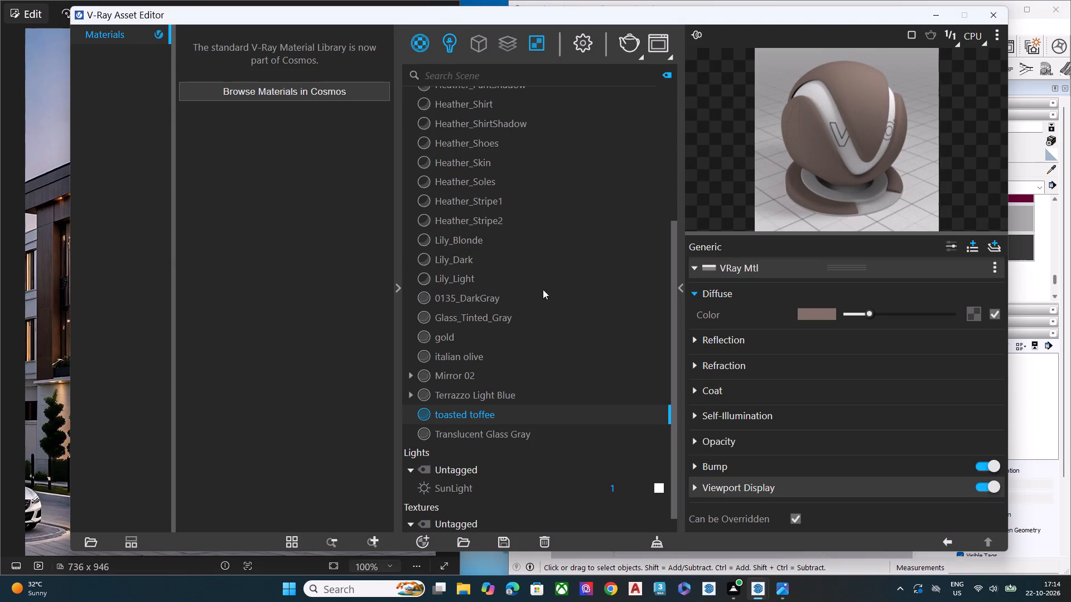
left_click(473, 358)
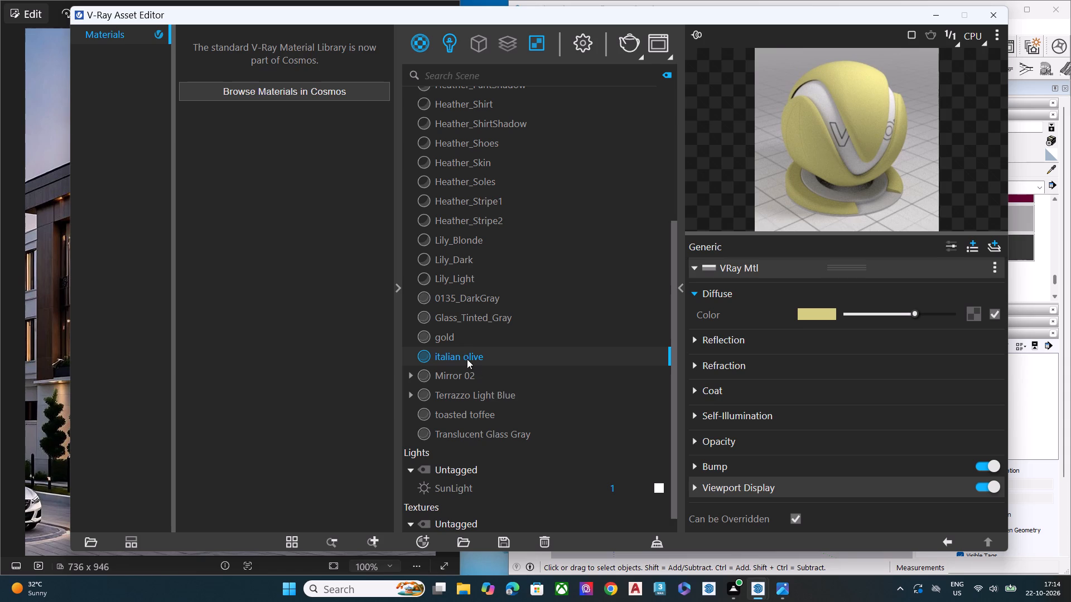
scroll(460, 315, "up", 3)
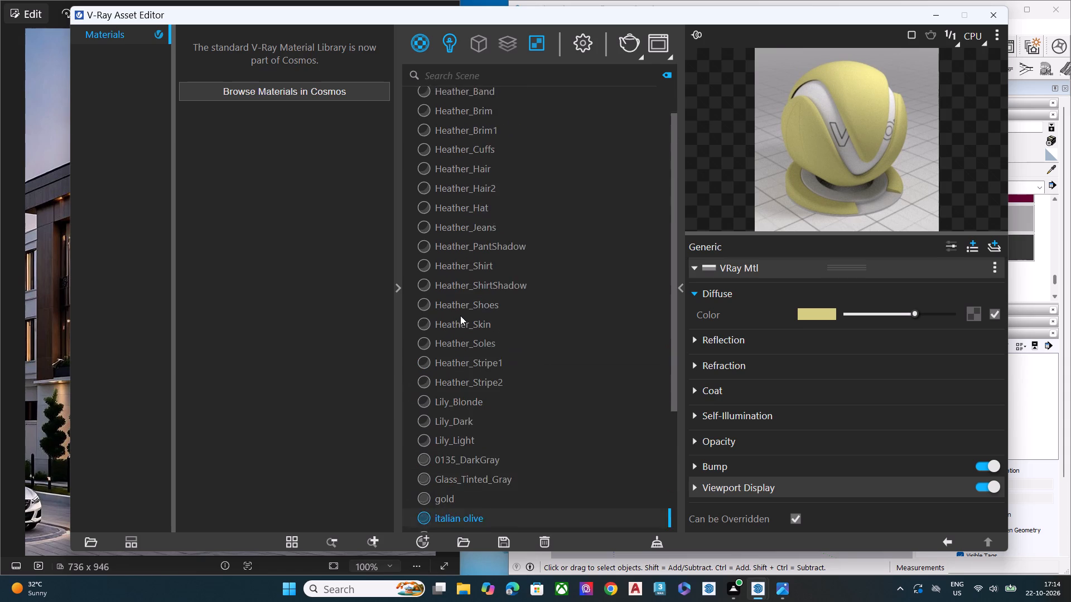
scroll(460, 315, "up", 6)
scroll(460, 315, "down", 3)
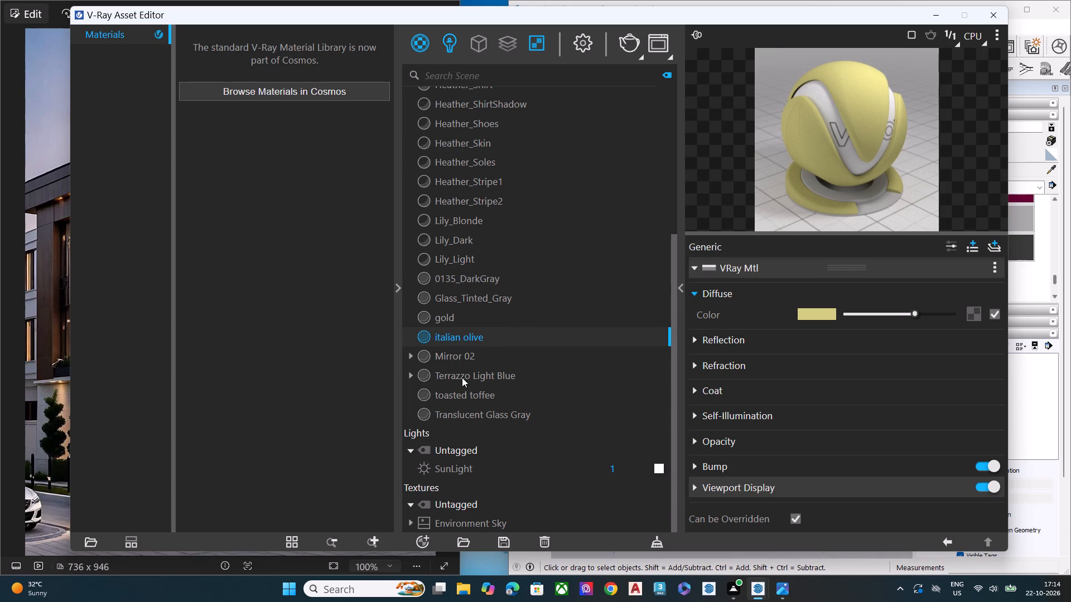
scroll(449, 323, "up", 3)
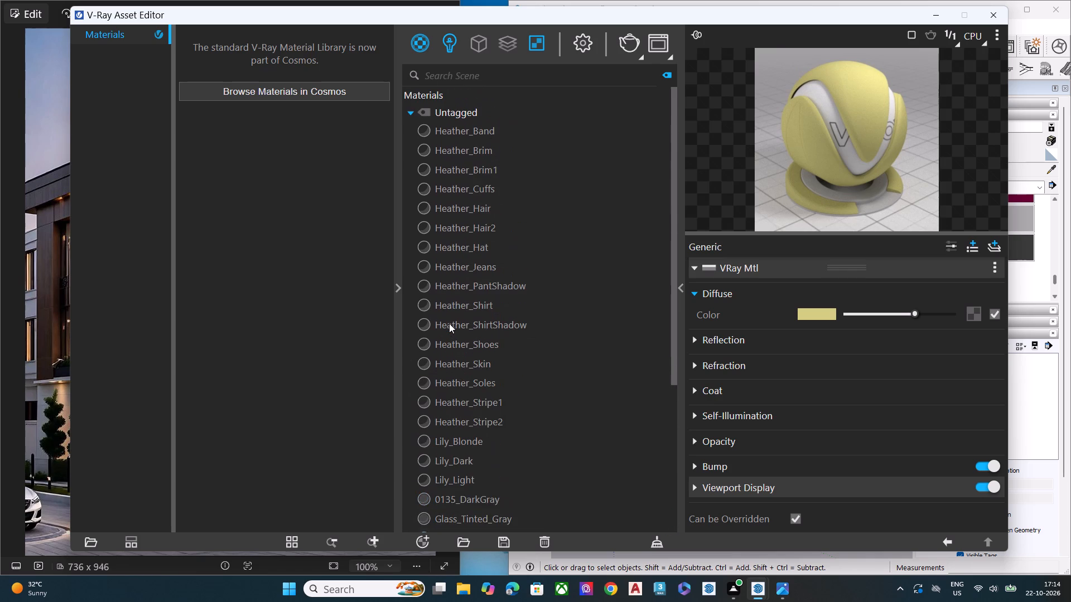
scroll(449, 323, "up", 2)
scroll(459, 375, "down", 5)
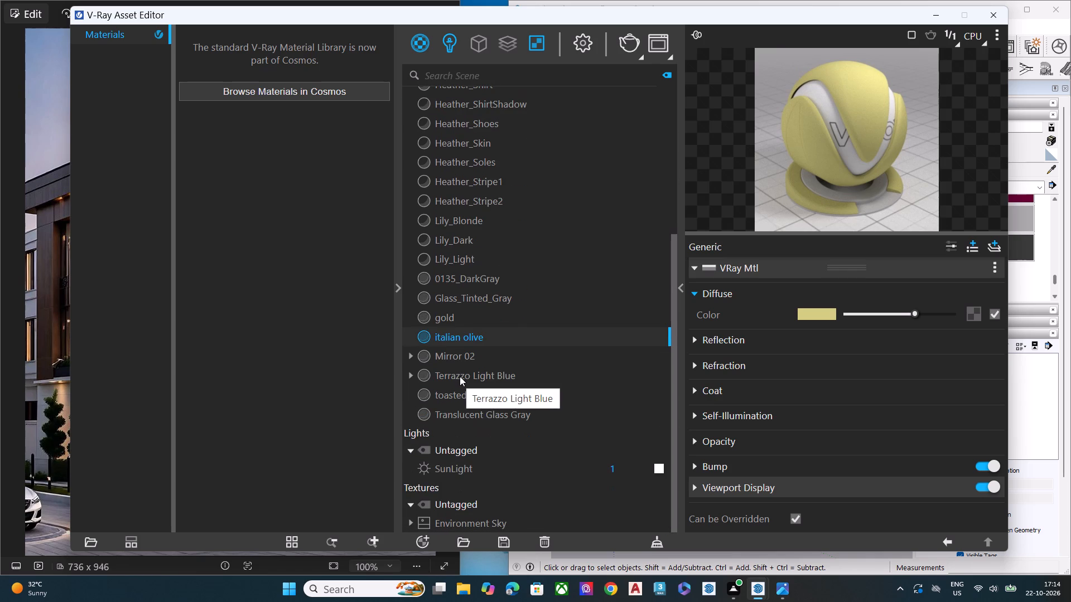
left_click(460, 376)
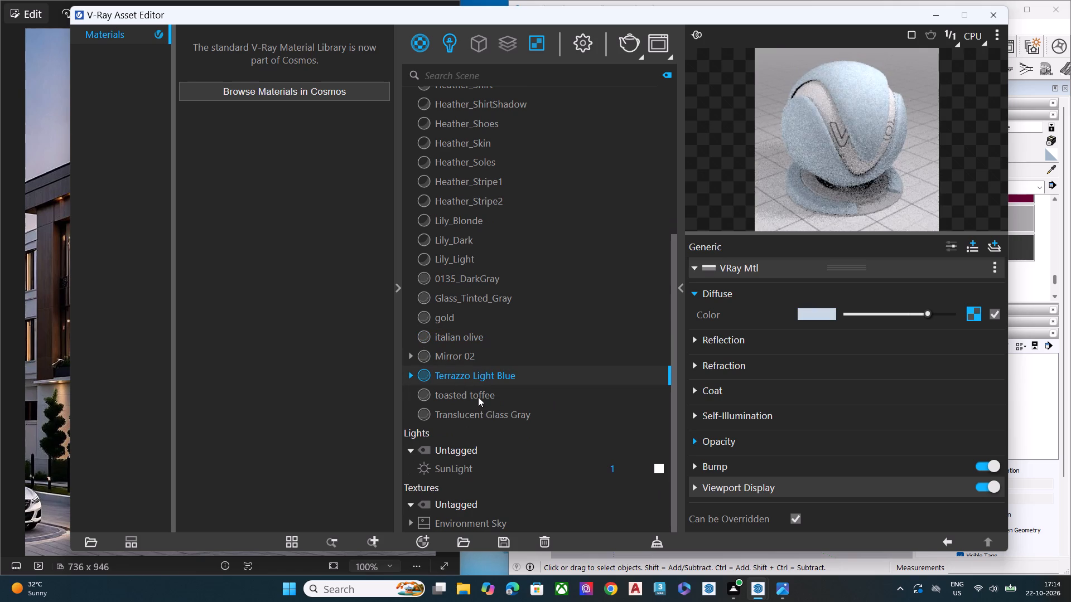
left_click(478, 398)
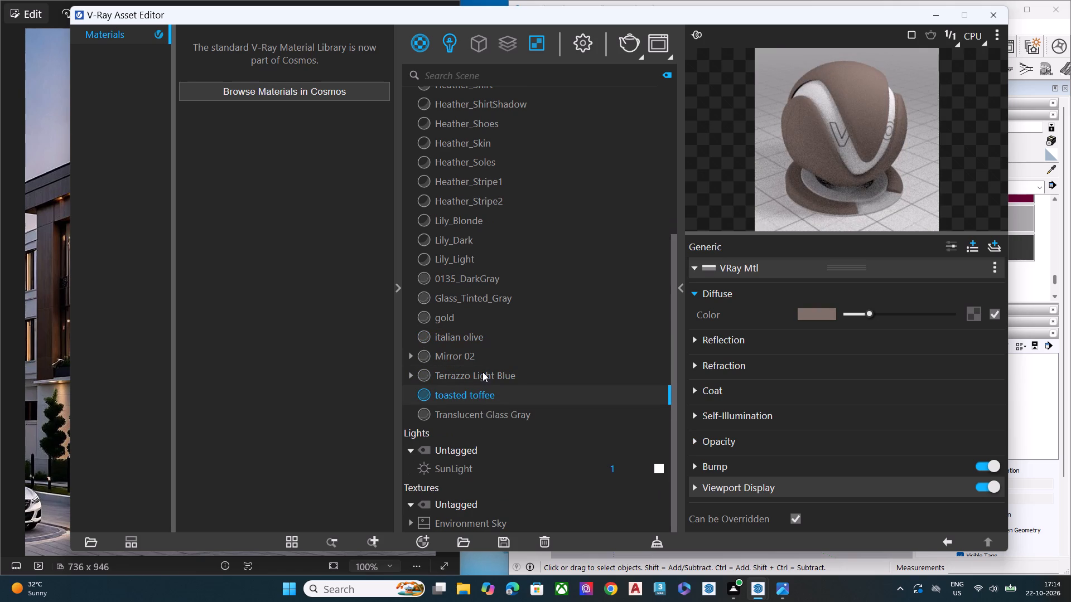
left_click(488, 415)
left_click(485, 404)
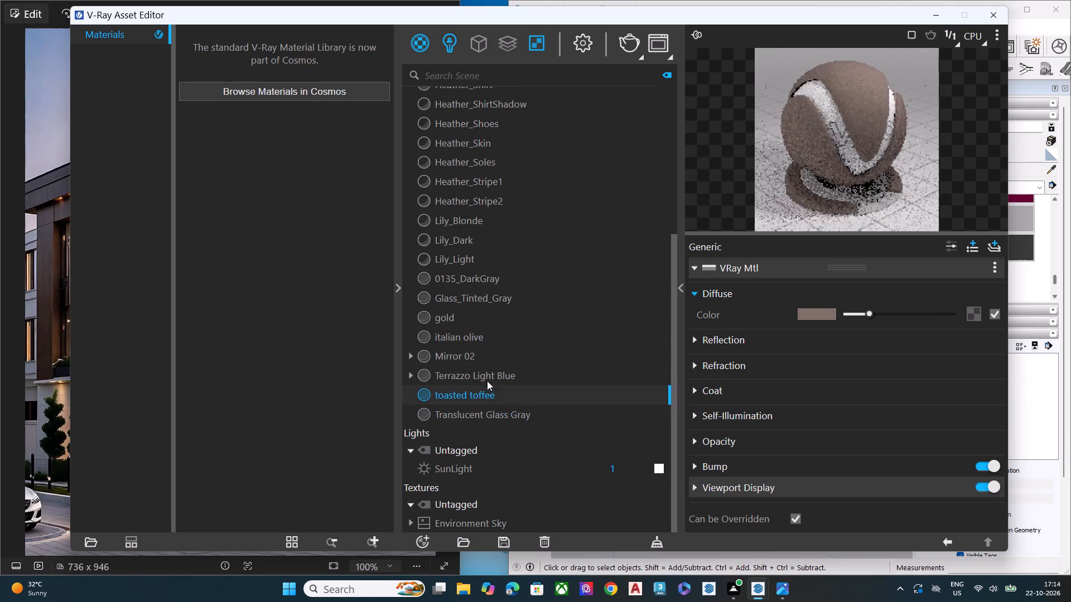
left_click(488, 372)
left_click(476, 363)
left_click(470, 337)
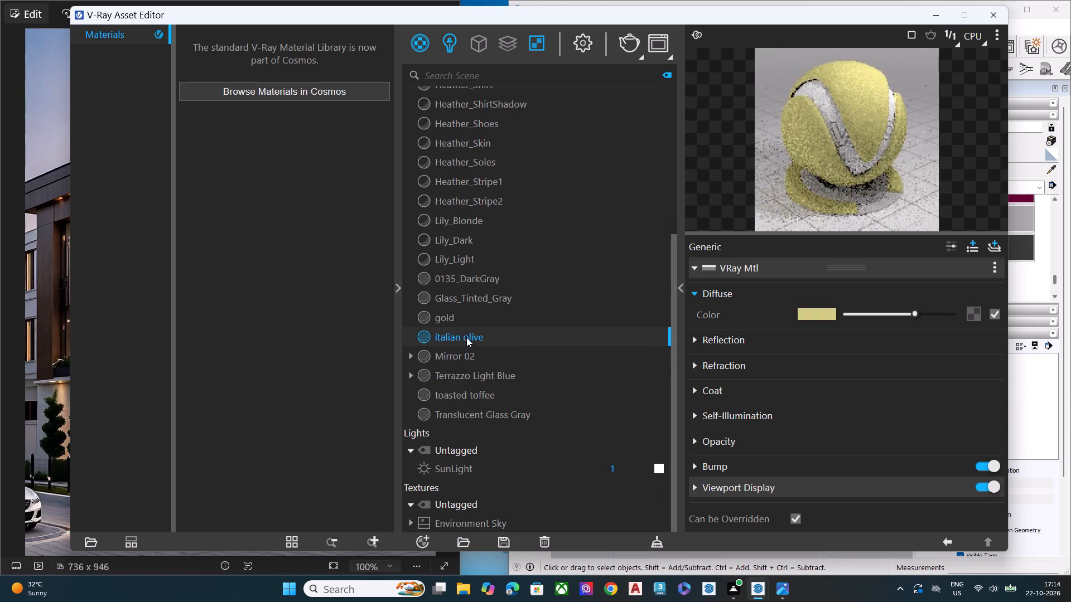
Rename the gold material as faw.
left_click(452, 309)
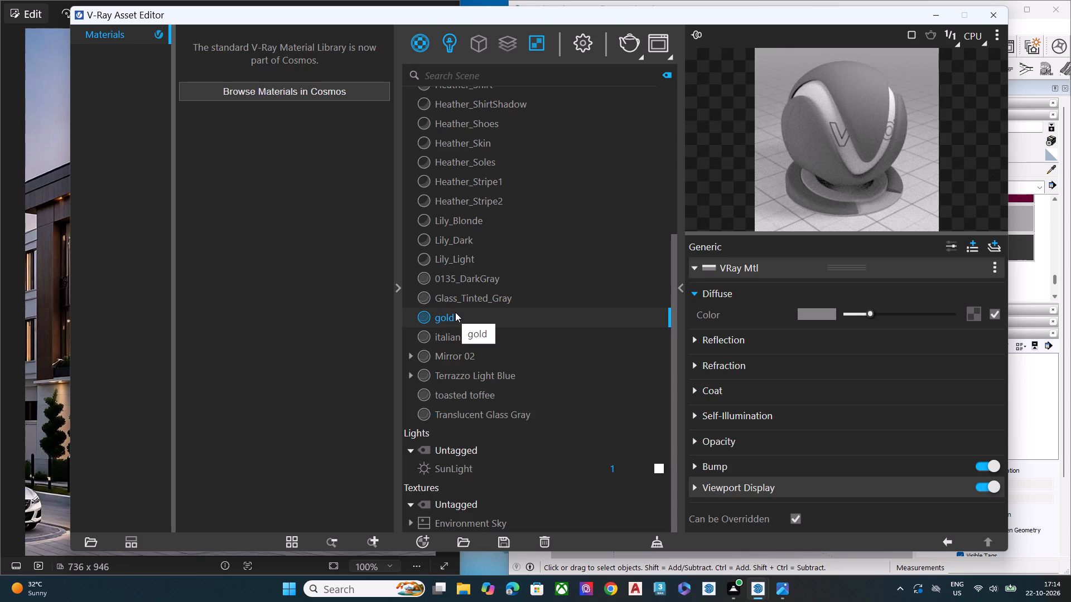
right_click(452, 314)
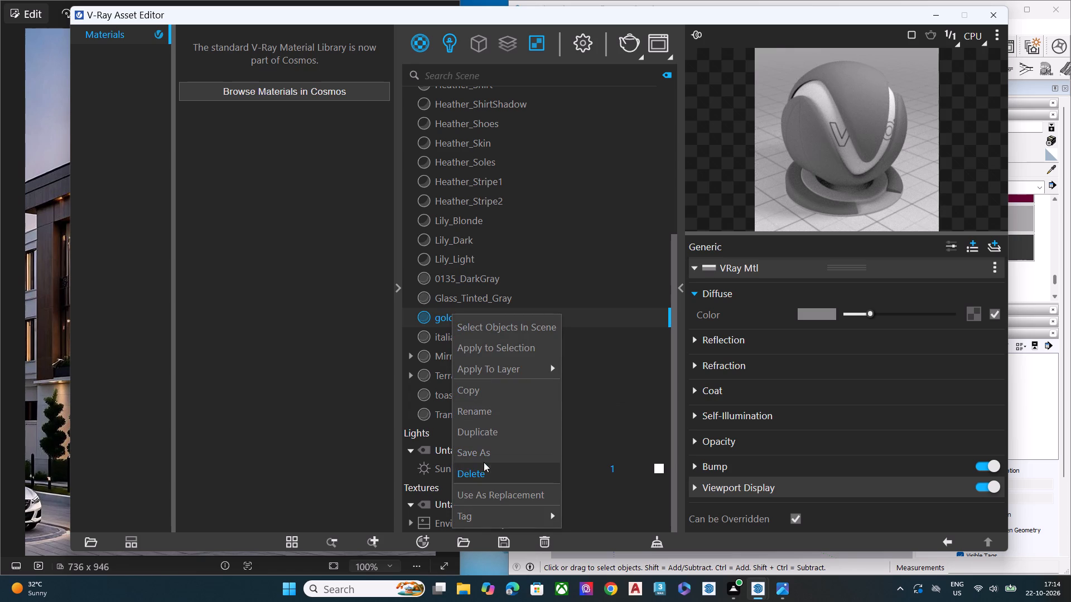
left_click(483, 409)
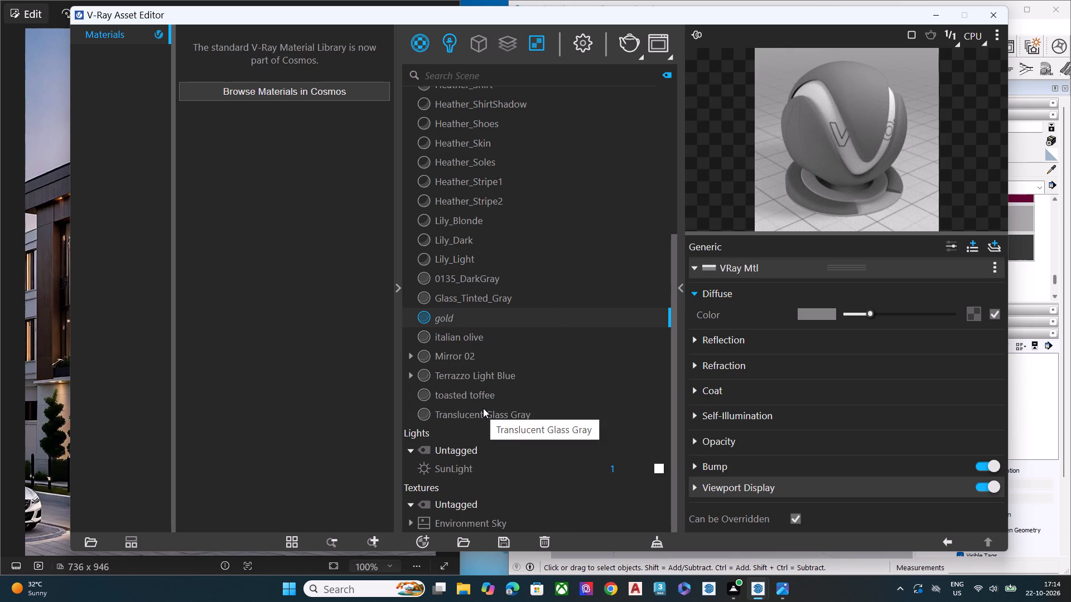
key("BackSpace")
key("BackSpace")
key("BackSpace")
key("BackSpace")
key("BackSpace")
key("BackSpace")
key("BackSpace")
key("BackSpace")
key("BackSpace")
key("BackSpace")
key("BackSpace")
type("faw")
key("Return")
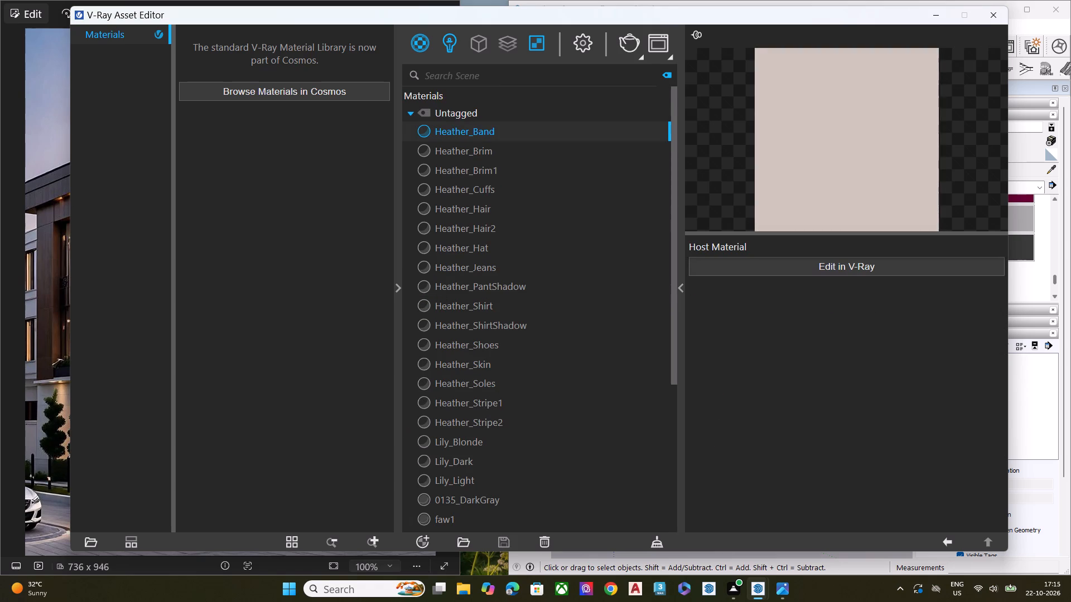
Set the red value of the faw1 material's diffuse colour to 207.
left_click(459, 138)
scroll(464, 168, "down", 3)
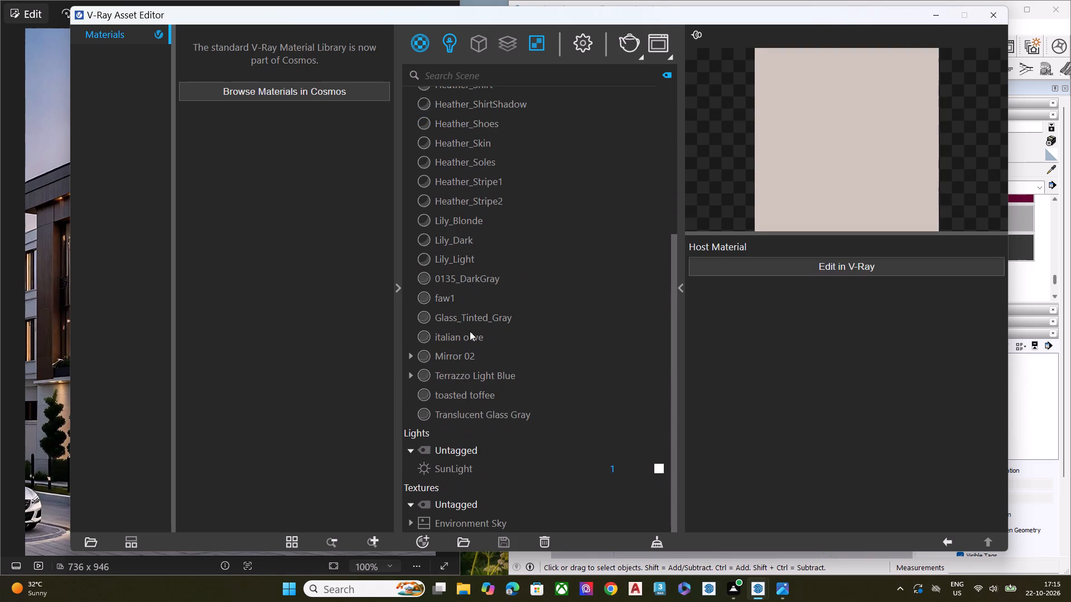
left_click(457, 296)
scroll(457, 296, "up", 7)
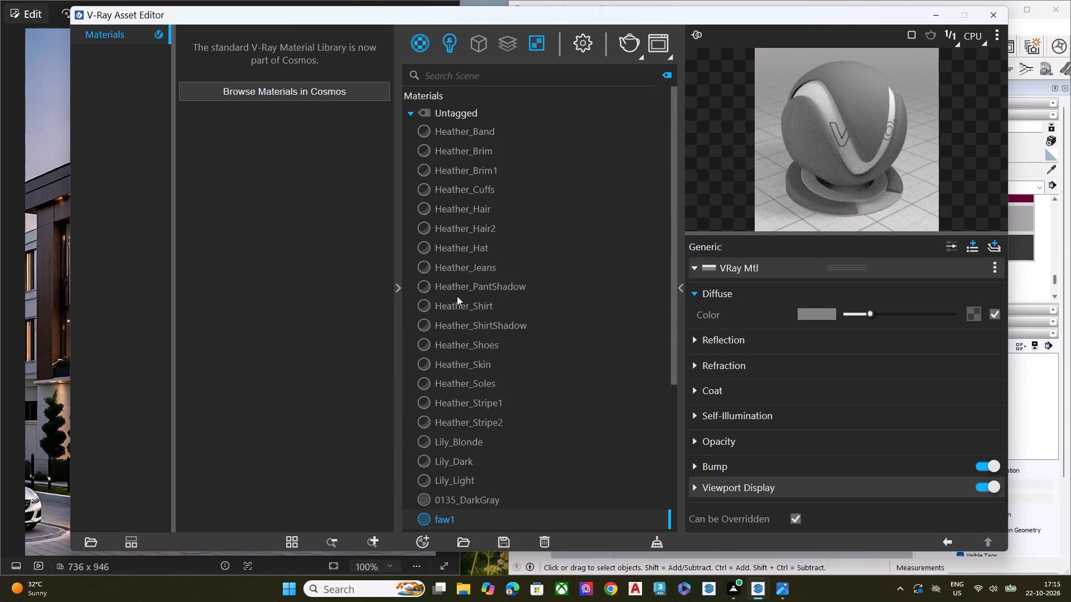
scroll(471, 279, "down", 1)
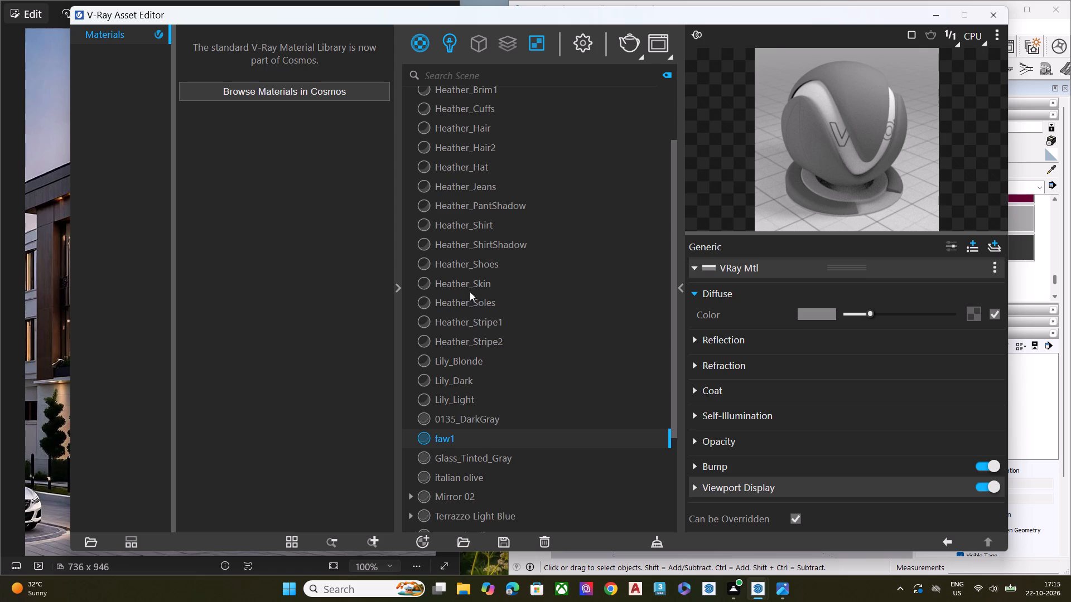
left_click(811, 309)
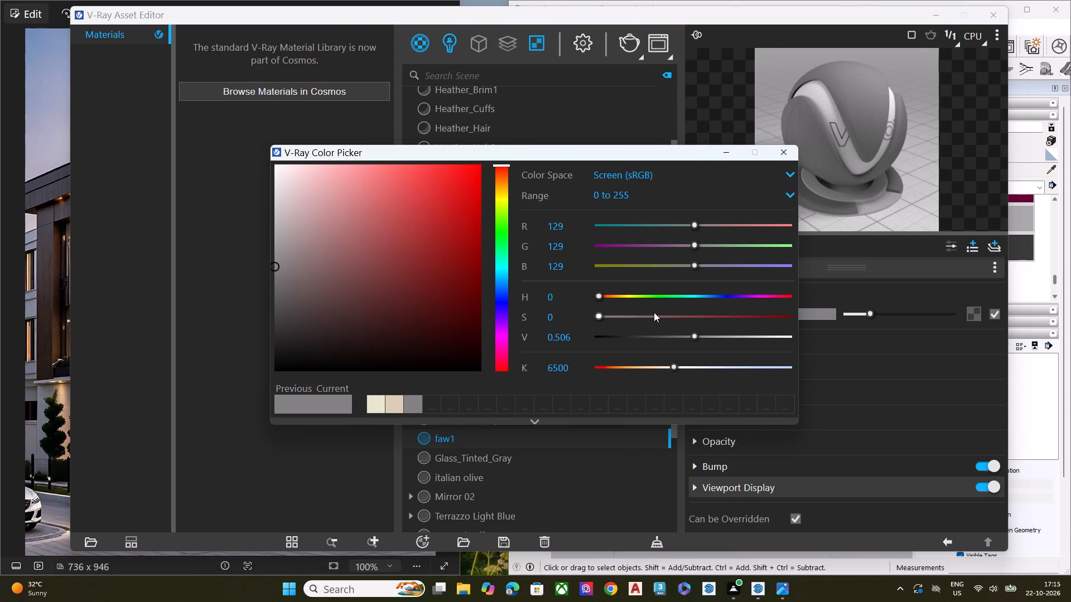
left_click(582, 217)
key("BackSpace")
key("BackSpace")
key("BackSpace")
key("BackSpace")
key("BackSpace")
key("BackSpace")
key("BackSpace")
key("BackSpace")
key("BackSpace")
key("BackSpace")
key("BackSpace")
key("BackSpace")
key("BackSpace")
key("BackSpace")
key("BackSpace")
type("207")
key("Return")
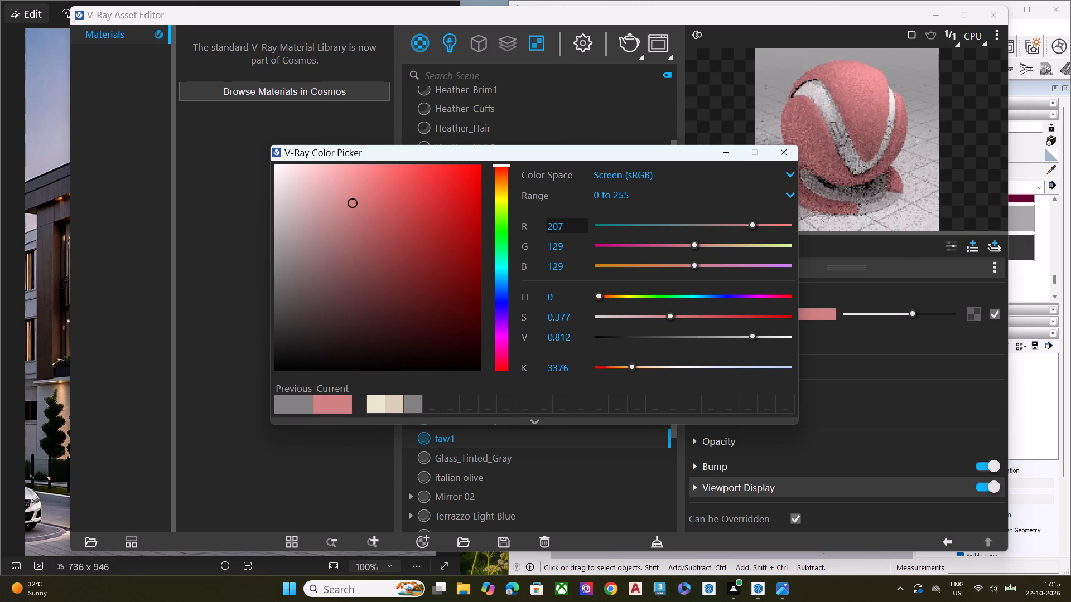
Set the green value of the faw1 material's diffuse colour to 196.
left_click(571, 245)
key("BackSpace")
key("BackSpace")
key("BackSpace")
key("BackSpace")
key("BackSpace")
key("BackSpace")
key("BackSpace")
key("BackSpace")
key("BackSpace")
key("BackSpace")
key("BackSpace")
key("BackSpace")
key("BackSpace")
key("BackSpace")
key("BackSpace")
key("BackSpace")
key("BackSpace")
key("BackSpace")
key("BackSpace")
key("BackSpace")
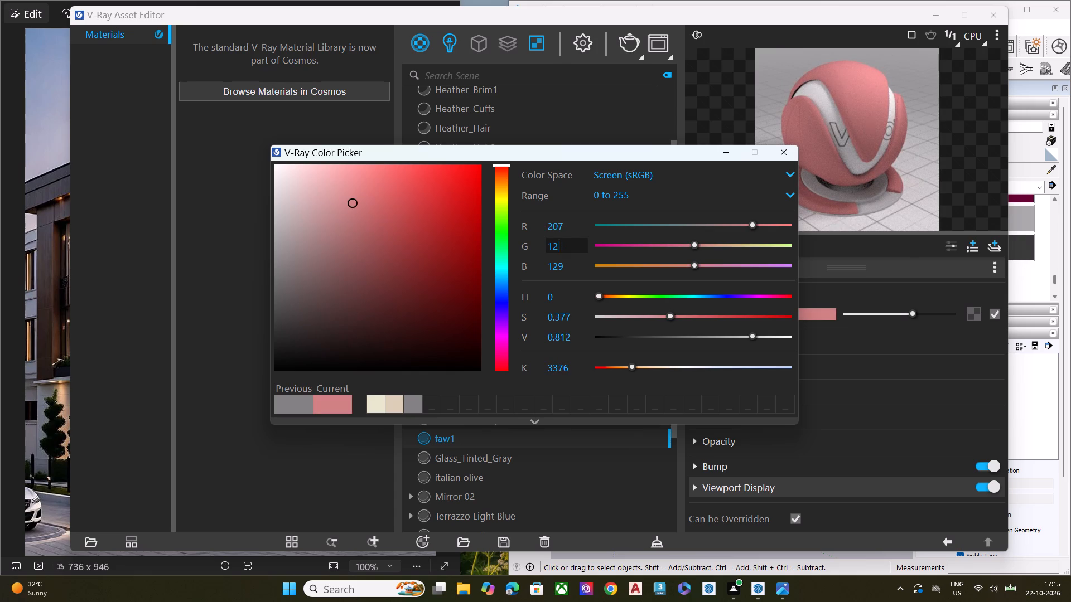
type("196")
key("Return")
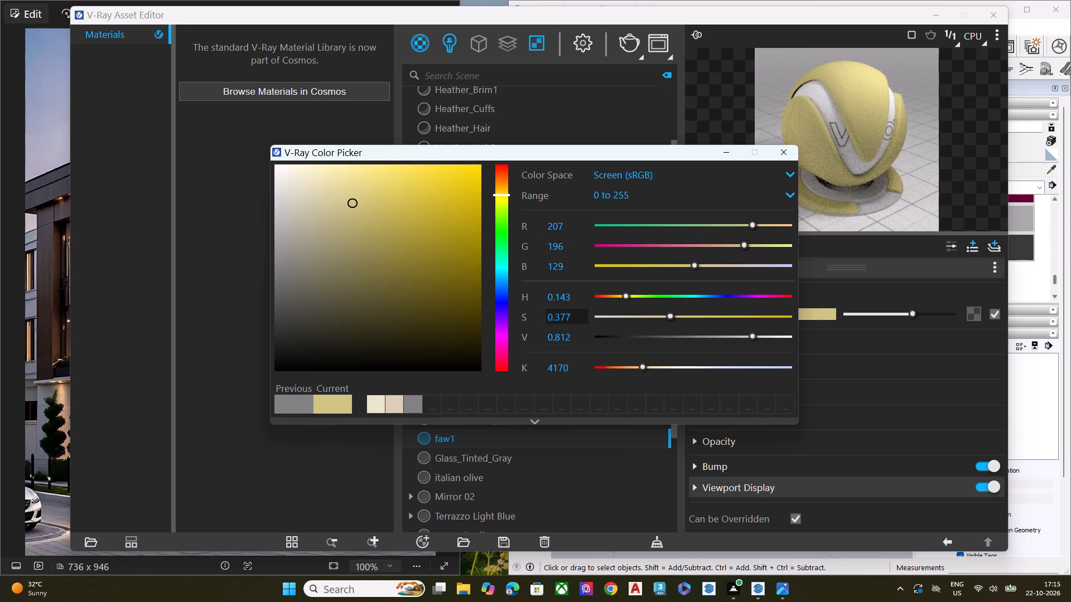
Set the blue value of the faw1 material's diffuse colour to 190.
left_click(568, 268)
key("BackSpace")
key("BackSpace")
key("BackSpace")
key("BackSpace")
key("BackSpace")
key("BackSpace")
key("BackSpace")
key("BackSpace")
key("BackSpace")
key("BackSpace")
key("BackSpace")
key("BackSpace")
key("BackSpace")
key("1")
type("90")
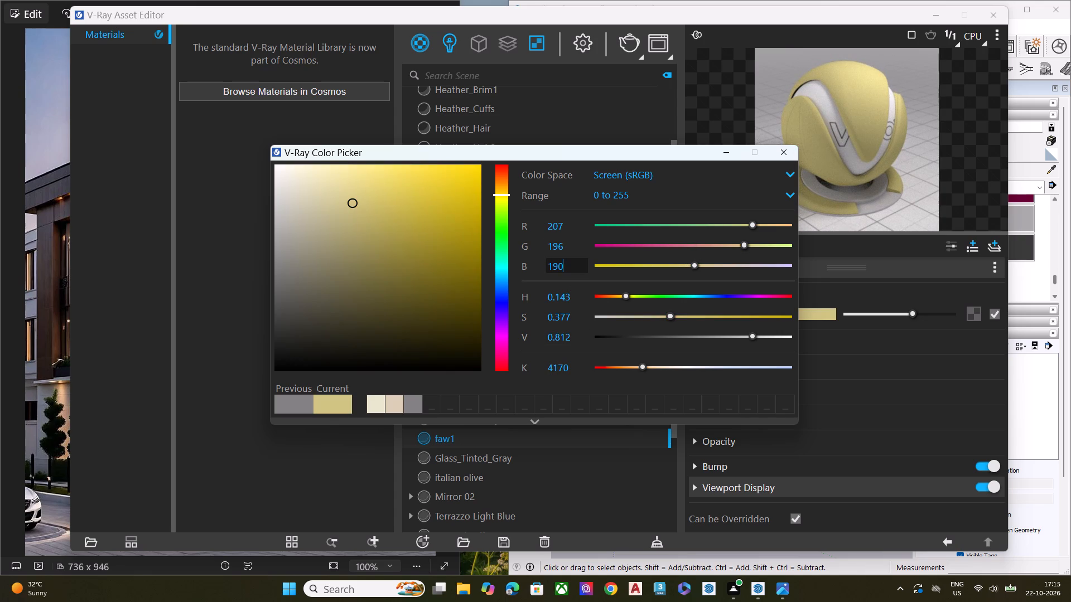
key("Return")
Set the blue value of the faw1 material's diffuse colour to 188.
left_click(568, 268)
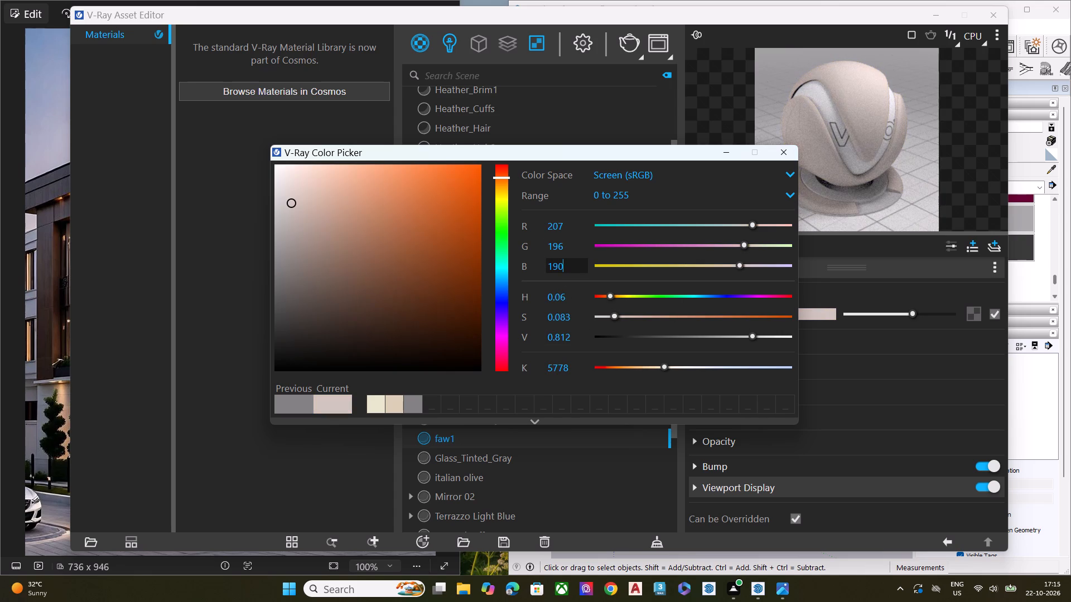
key("BackSpace")
key("BackSpace")
type("88")
key("Return")
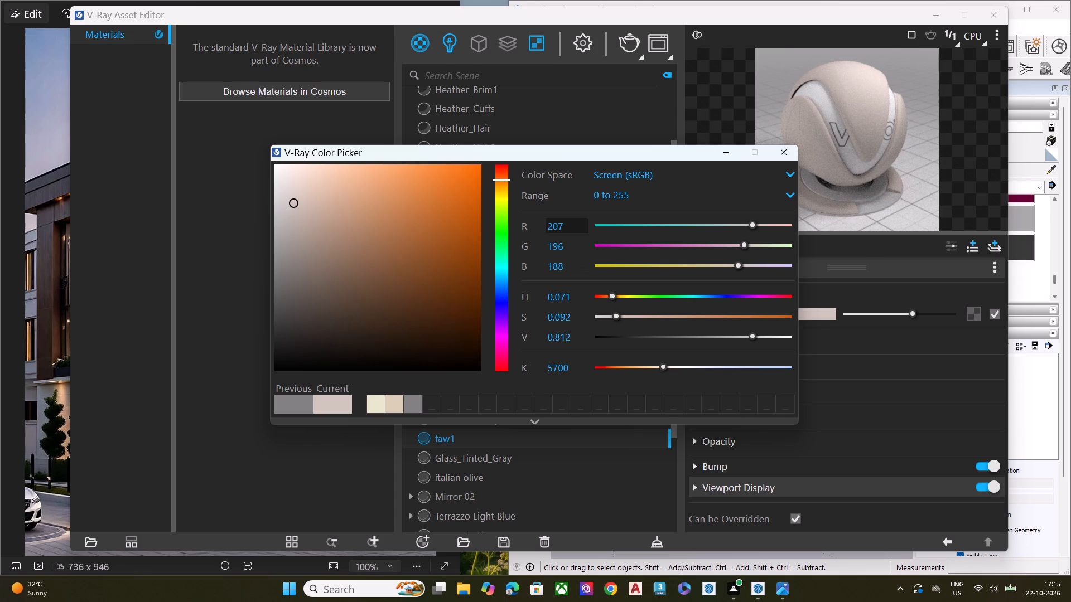
left_click(765, 154)
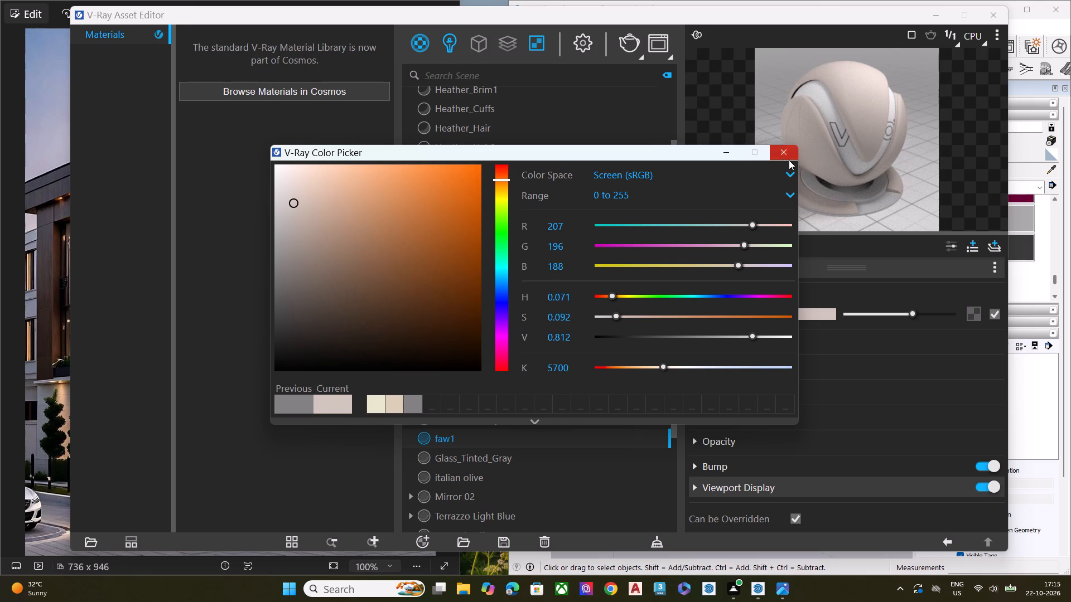
left_click(789, 160)
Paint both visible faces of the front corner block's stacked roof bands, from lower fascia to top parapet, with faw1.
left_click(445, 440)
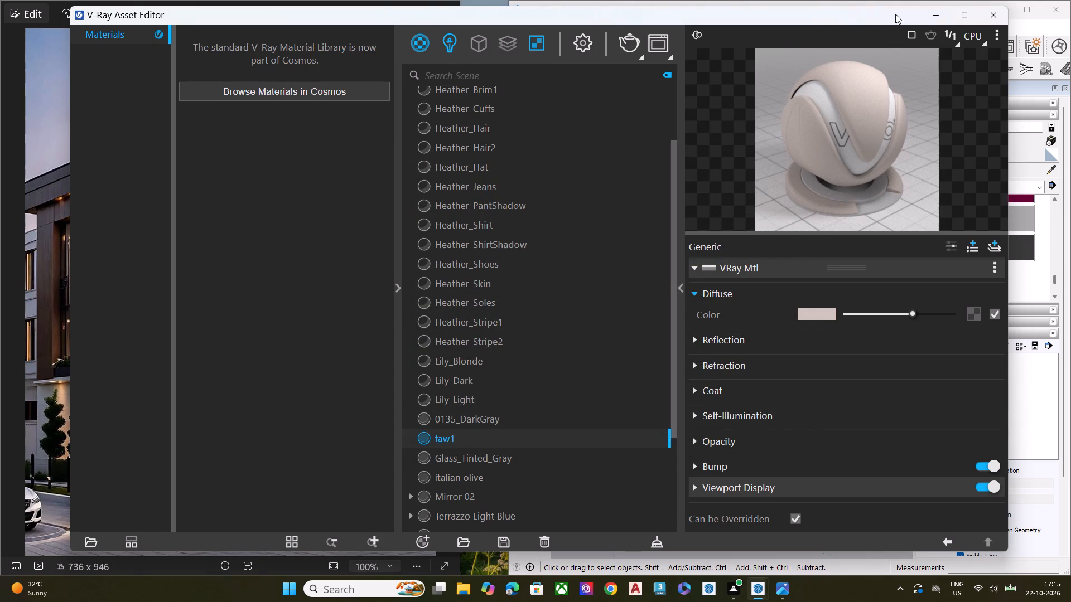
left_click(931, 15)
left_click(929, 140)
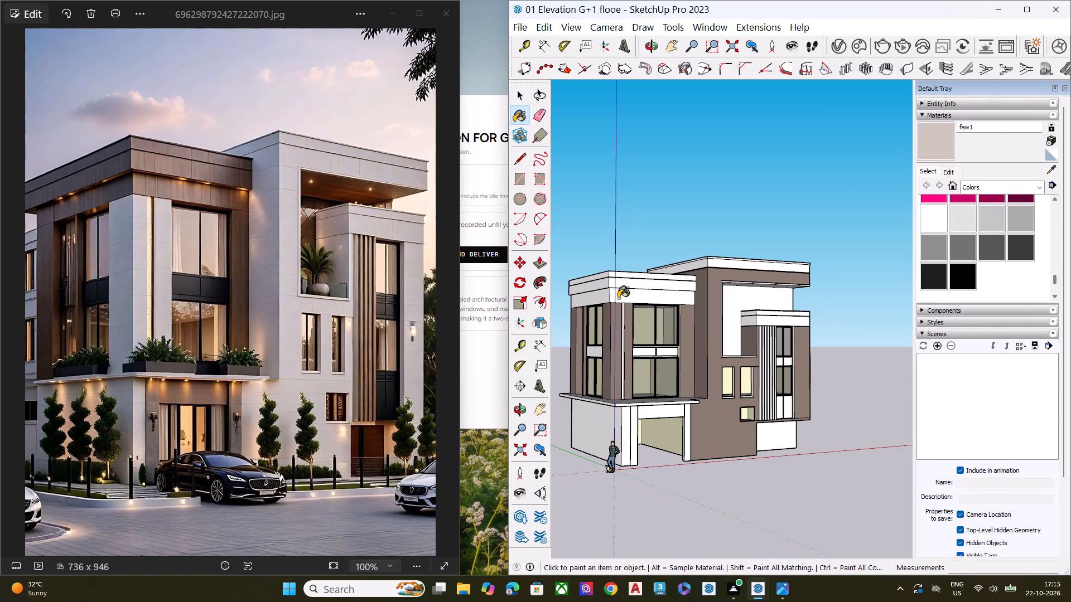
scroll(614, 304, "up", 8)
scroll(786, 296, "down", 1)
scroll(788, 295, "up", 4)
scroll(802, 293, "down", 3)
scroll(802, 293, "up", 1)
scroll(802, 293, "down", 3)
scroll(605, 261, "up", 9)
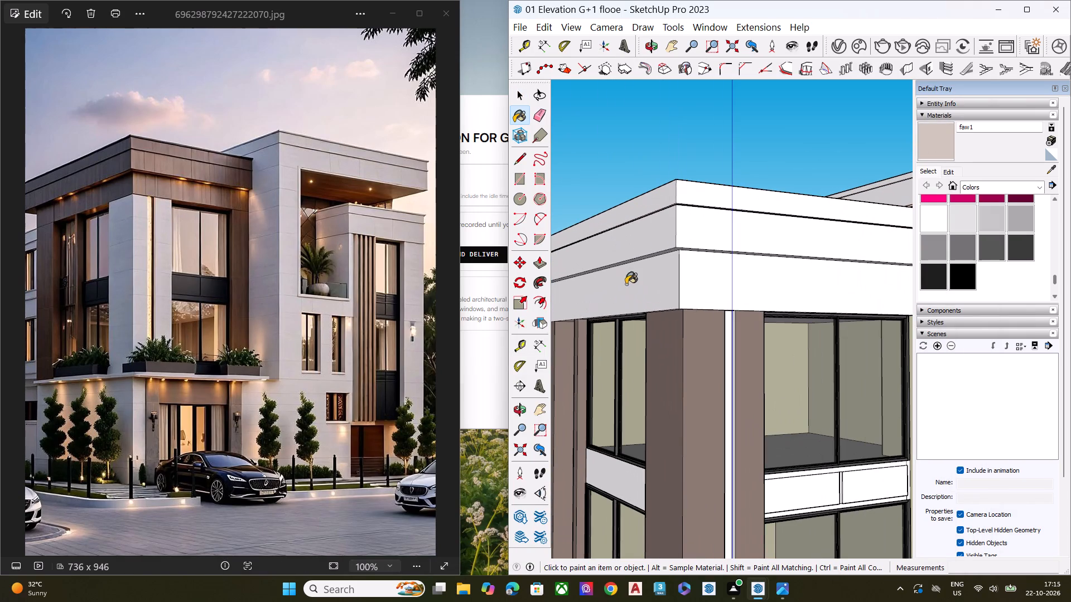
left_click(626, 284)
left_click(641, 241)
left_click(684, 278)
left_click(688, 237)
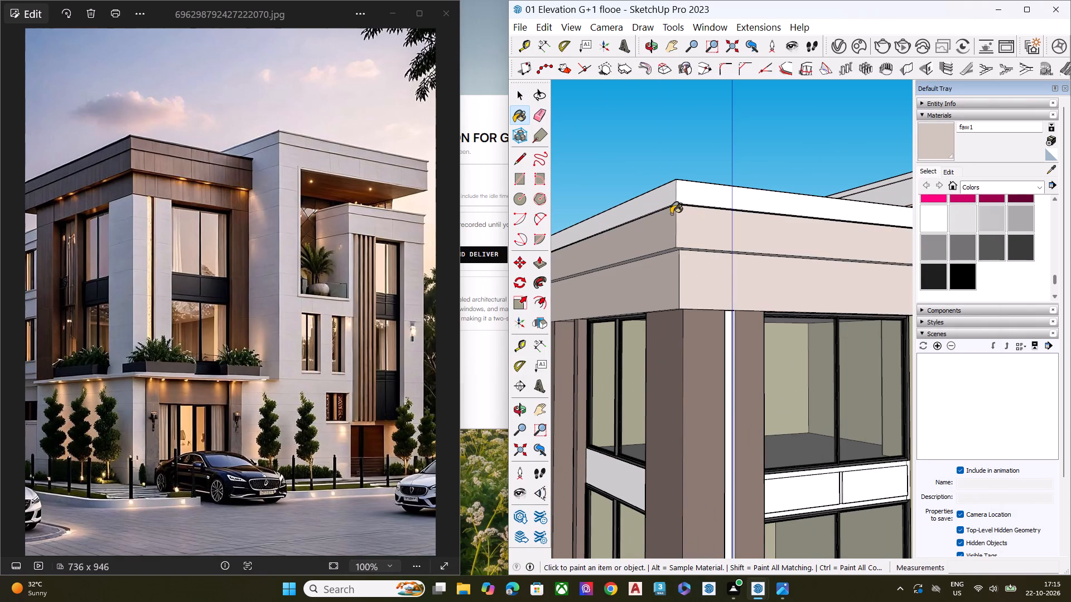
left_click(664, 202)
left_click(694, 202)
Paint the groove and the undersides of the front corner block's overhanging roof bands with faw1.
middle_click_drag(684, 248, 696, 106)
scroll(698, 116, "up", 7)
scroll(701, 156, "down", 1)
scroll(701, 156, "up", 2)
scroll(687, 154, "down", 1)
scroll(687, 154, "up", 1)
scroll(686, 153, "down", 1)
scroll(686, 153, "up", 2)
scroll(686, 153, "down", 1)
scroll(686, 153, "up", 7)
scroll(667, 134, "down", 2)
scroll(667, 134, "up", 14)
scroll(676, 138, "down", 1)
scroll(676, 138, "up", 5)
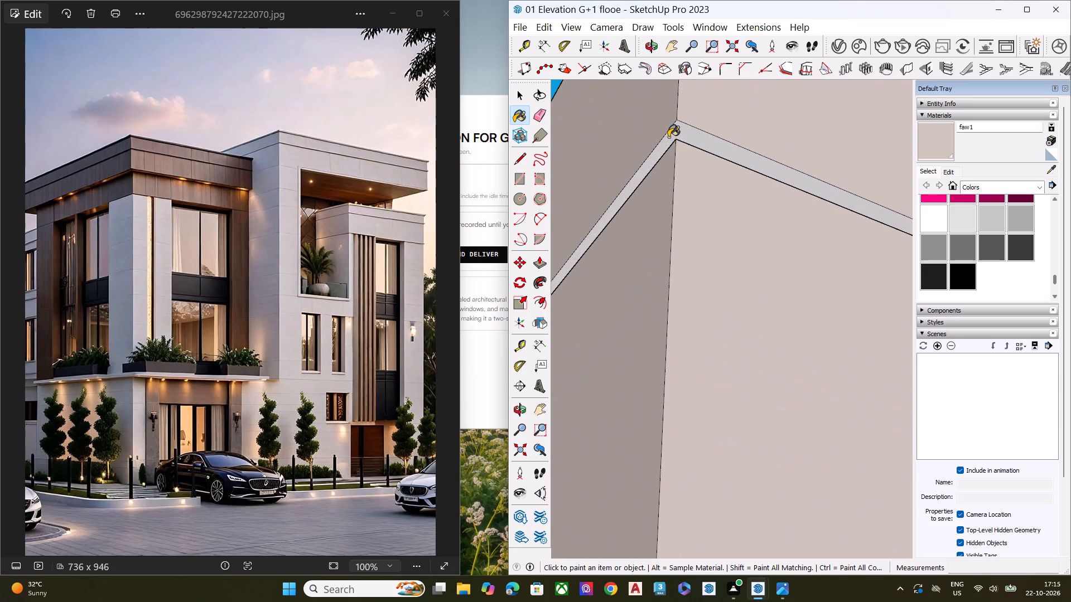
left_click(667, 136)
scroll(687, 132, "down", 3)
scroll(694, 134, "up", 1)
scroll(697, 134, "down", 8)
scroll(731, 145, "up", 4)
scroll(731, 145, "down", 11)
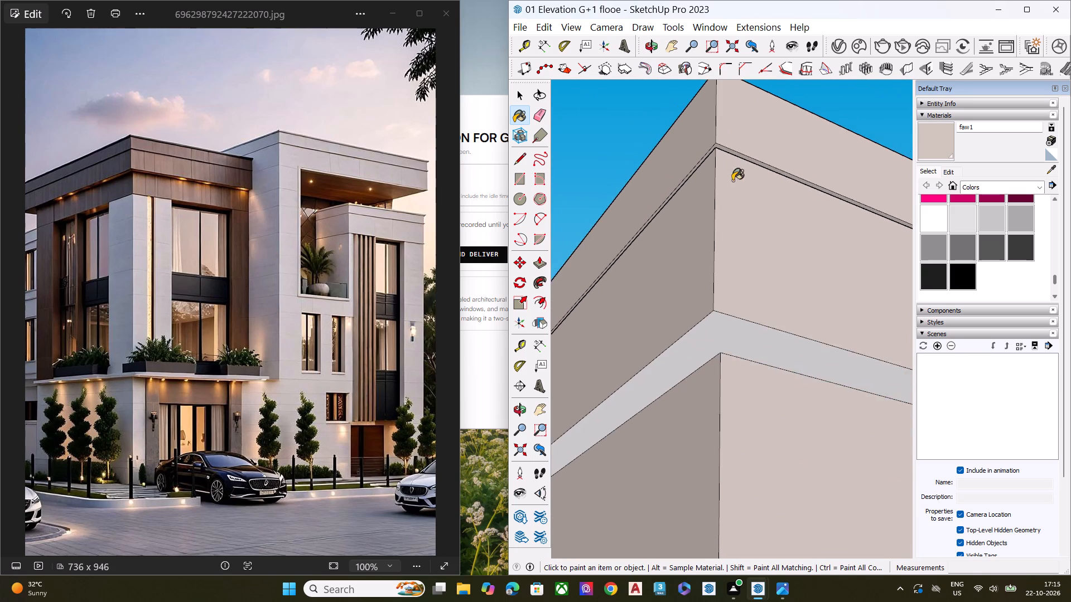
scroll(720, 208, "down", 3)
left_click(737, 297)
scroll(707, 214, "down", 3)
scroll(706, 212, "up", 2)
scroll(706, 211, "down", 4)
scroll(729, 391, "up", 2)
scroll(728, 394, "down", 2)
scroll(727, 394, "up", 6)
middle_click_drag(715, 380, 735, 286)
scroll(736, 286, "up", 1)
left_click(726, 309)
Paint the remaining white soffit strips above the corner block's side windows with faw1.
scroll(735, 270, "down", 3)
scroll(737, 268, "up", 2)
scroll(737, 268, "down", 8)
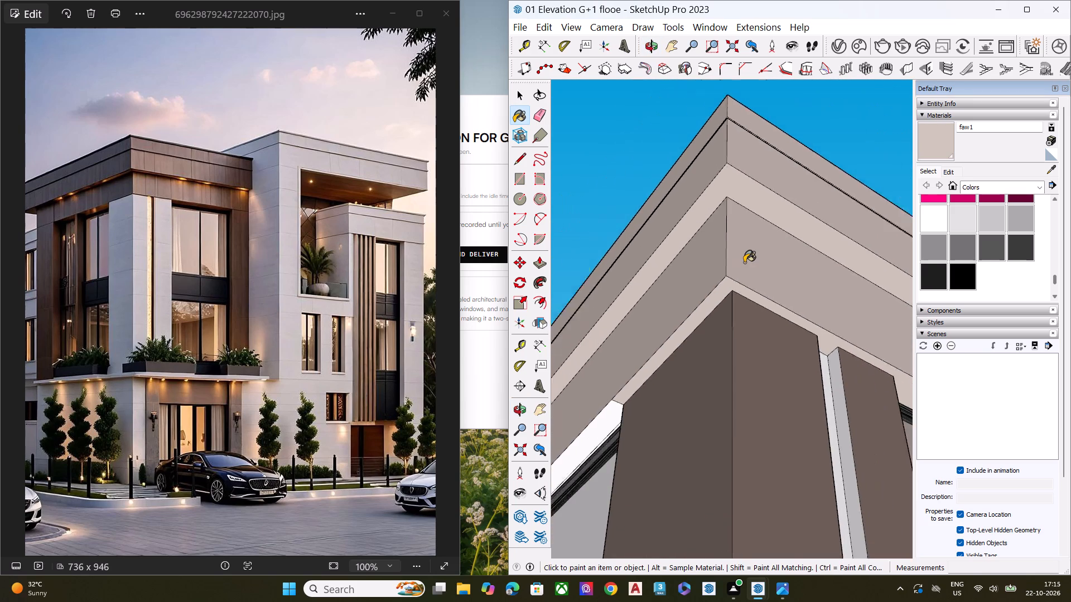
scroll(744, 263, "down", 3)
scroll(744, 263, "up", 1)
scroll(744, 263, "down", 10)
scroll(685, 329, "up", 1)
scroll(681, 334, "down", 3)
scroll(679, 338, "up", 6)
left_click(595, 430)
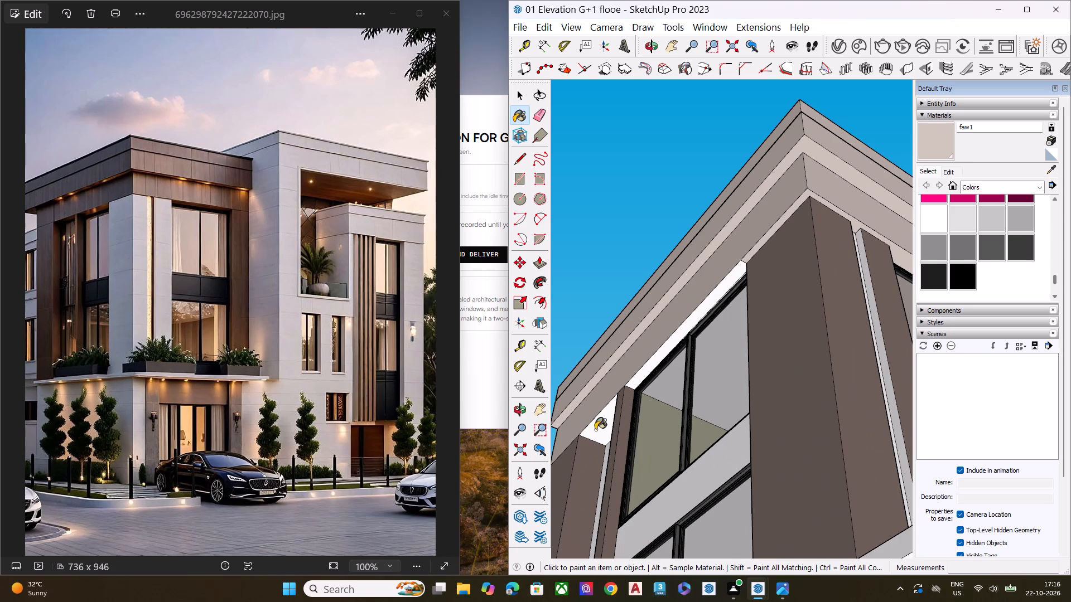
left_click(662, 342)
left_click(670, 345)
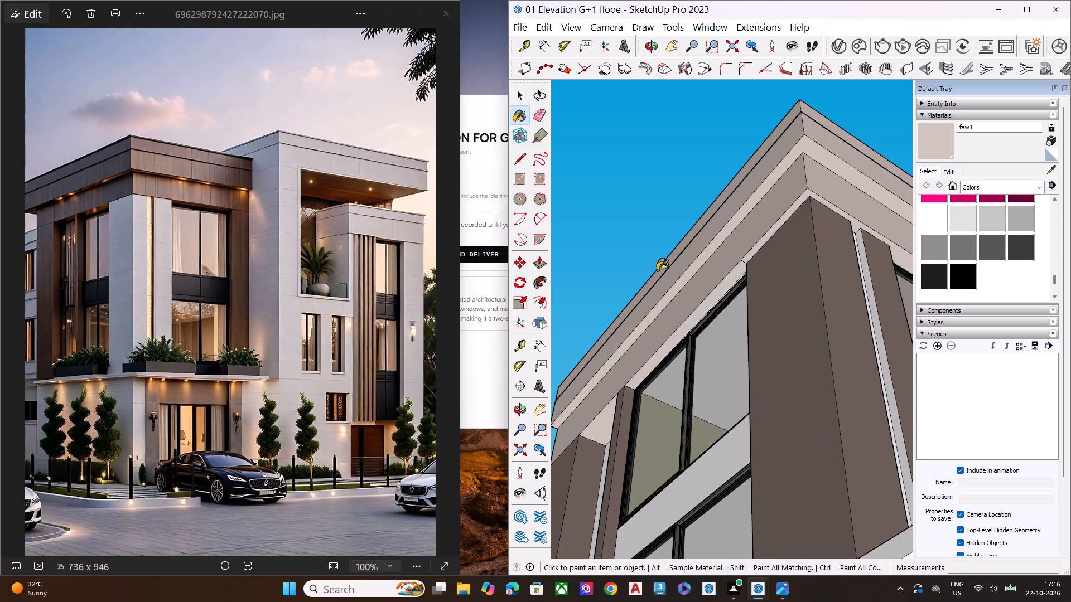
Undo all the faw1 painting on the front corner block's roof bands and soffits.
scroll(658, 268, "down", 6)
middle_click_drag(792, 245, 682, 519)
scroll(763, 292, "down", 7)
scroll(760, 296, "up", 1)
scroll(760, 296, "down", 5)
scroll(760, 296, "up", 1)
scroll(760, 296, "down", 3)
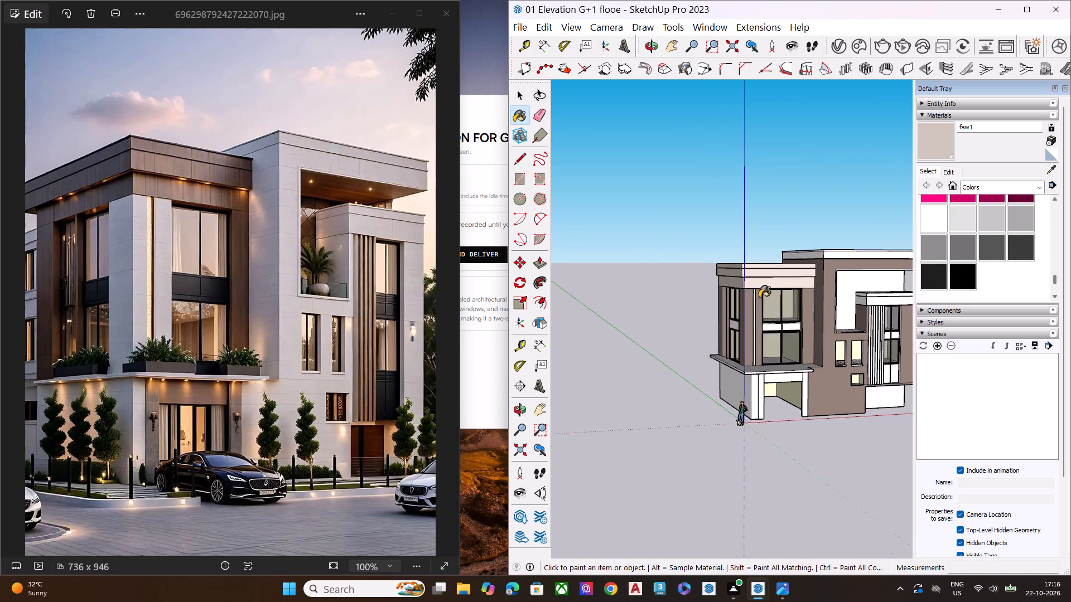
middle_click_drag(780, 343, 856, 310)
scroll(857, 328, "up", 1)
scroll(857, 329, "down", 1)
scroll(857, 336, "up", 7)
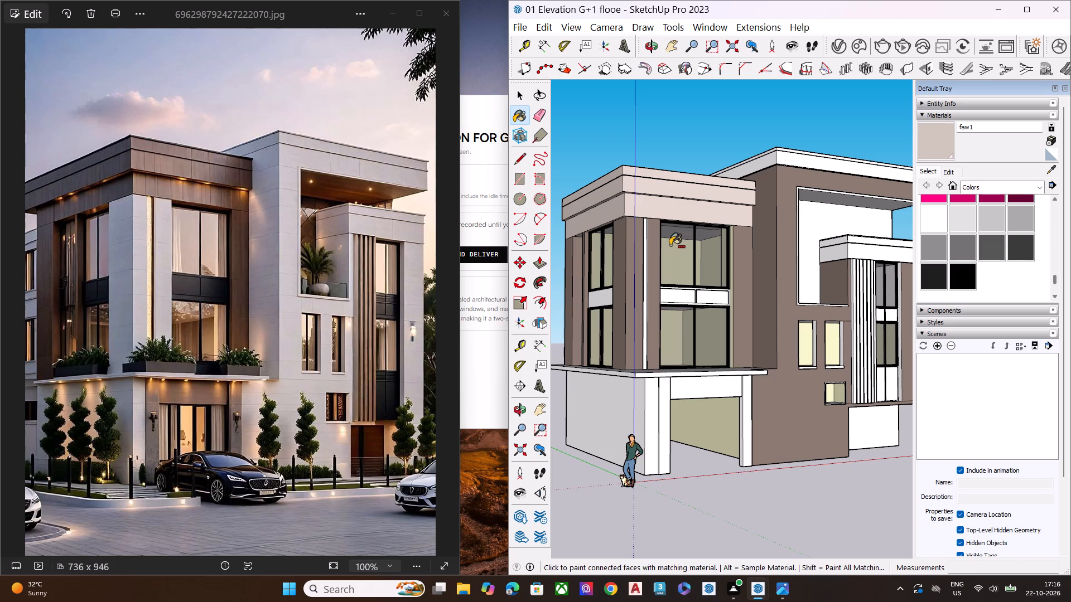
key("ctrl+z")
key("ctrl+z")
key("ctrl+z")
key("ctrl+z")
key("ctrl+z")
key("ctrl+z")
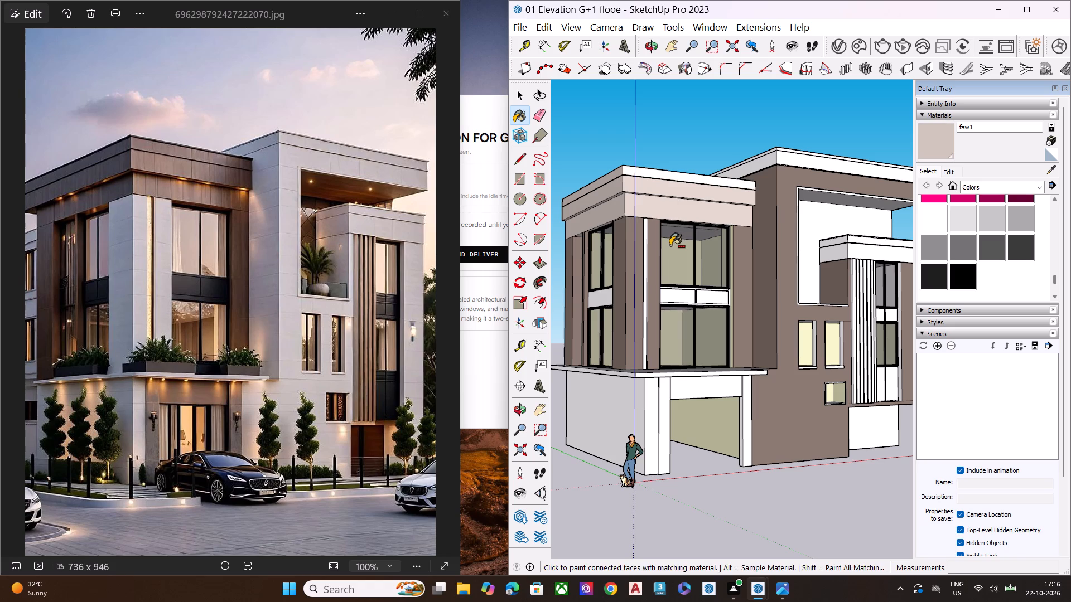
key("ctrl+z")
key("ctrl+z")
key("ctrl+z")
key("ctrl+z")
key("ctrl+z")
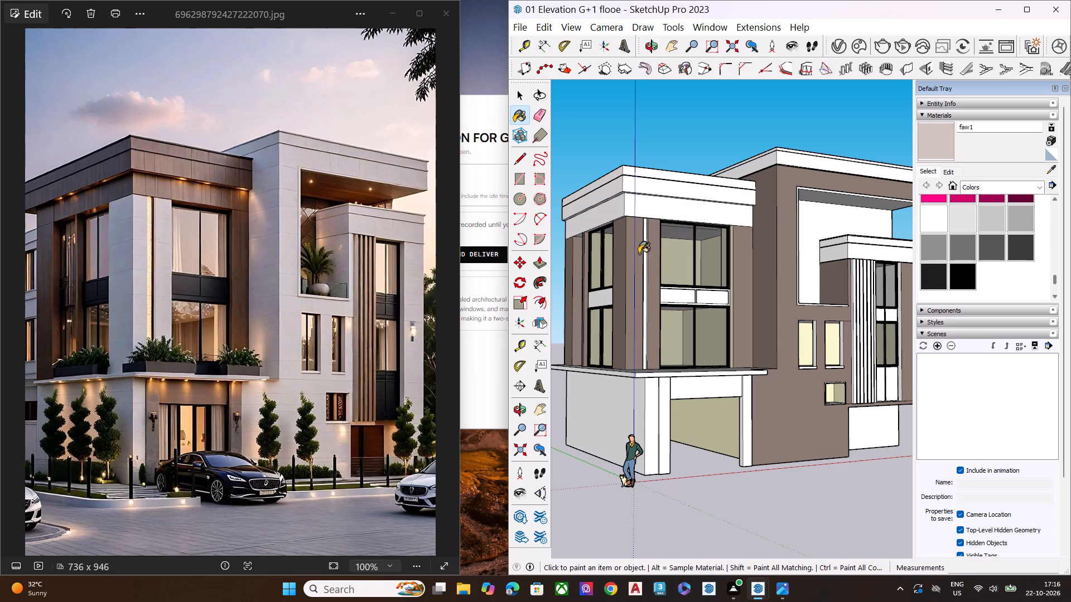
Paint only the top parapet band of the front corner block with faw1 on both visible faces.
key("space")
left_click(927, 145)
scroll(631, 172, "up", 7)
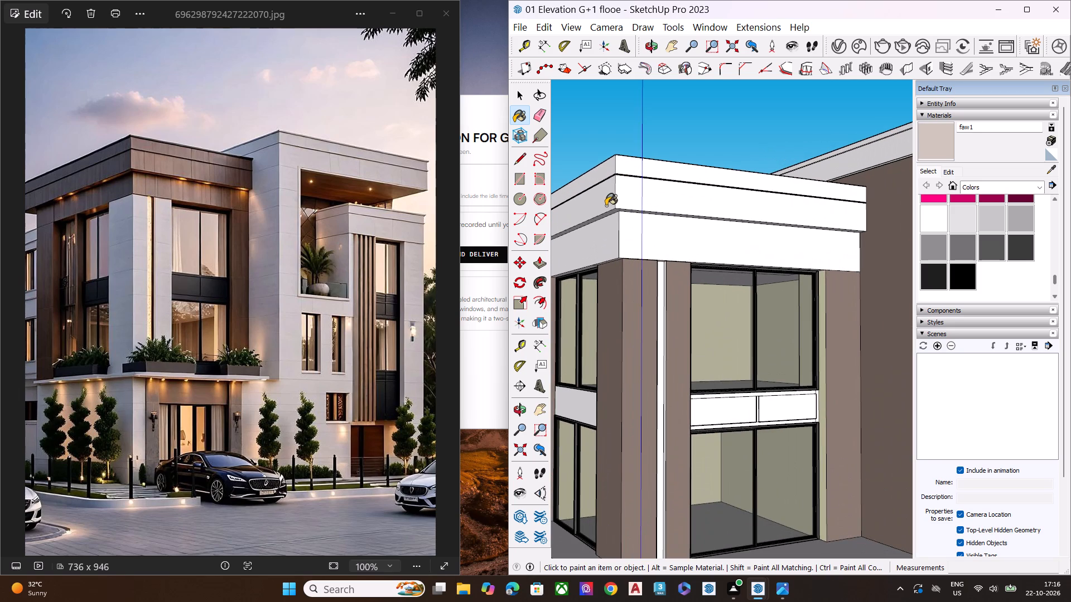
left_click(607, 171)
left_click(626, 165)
Examine the taller block's roof edge and the whole elevation from several angles to judge the parapet colour.
scroll(616, 196, "down", 6)
scroll(814, 163, "up", 4)
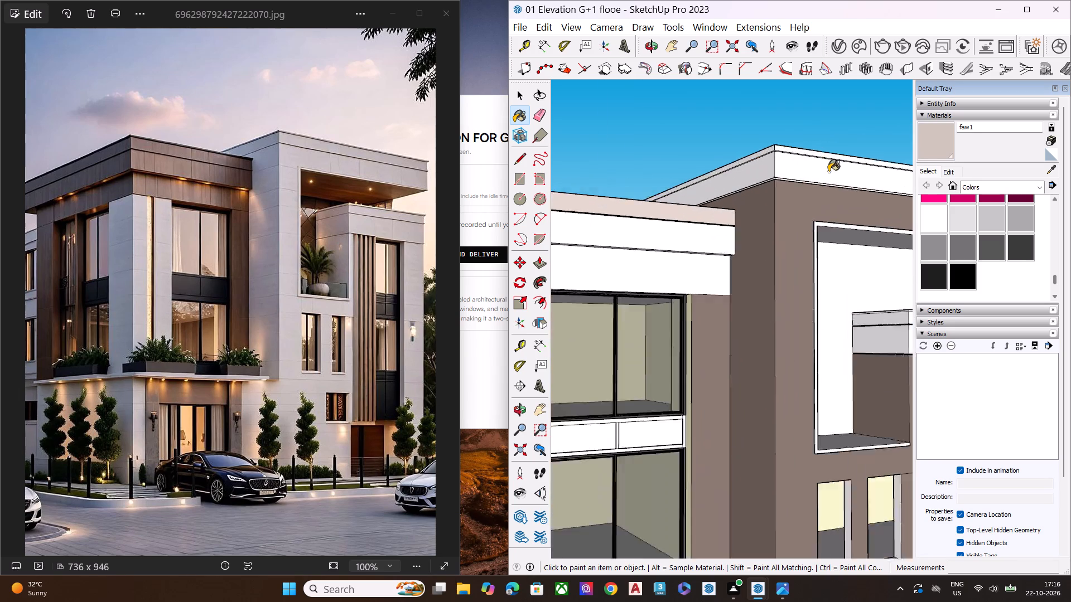
scroll(828, 172, "up", 5)
scroll(764, 127, "up", 9)
scroll(698, 277, "down", 3)
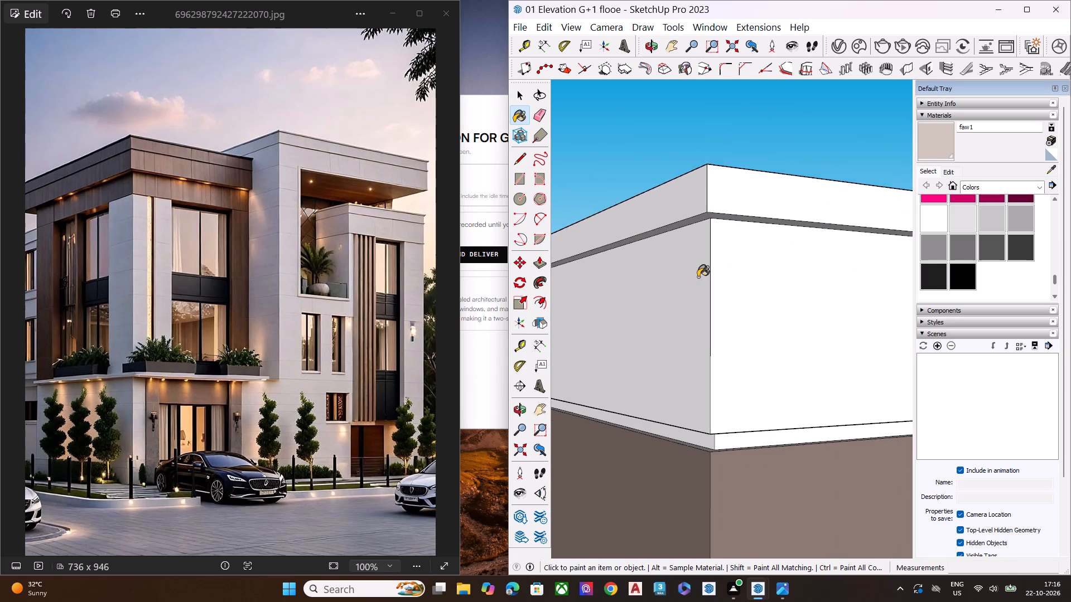
scroll(698, 277, "down", 5)
scroll(798, 152, "down", 5)
scroll(799, 150, "up", 1)
scroll(799, 150, "down", 11)
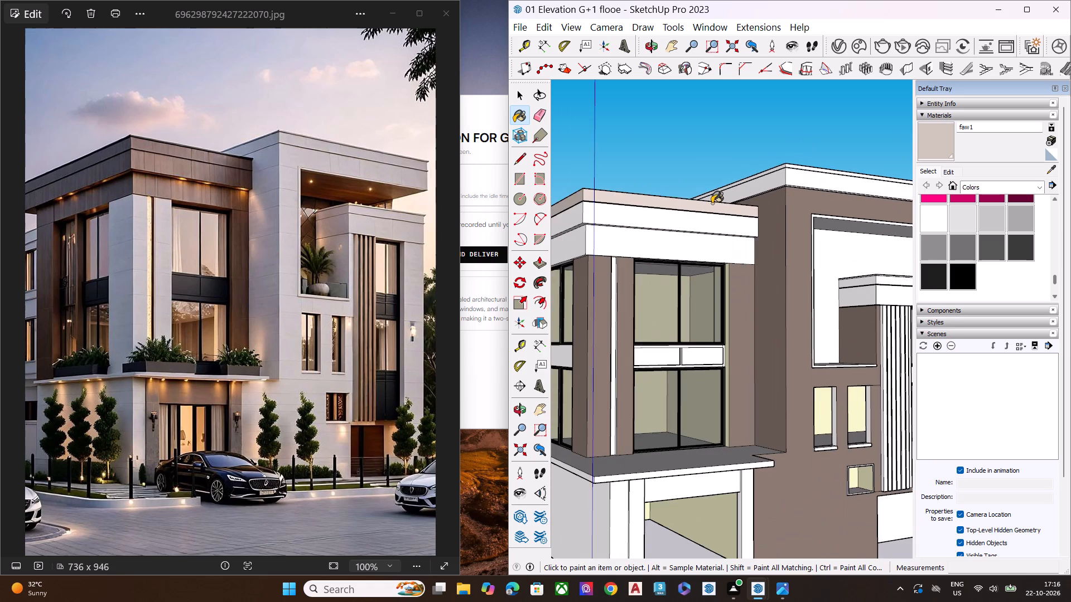
scroll(736, 187, "down", 1)
scroll(736, 187, "up", 2)
scroll(736, 187, "down", 12)
middle_click_drag(750, 219, 585, 271)
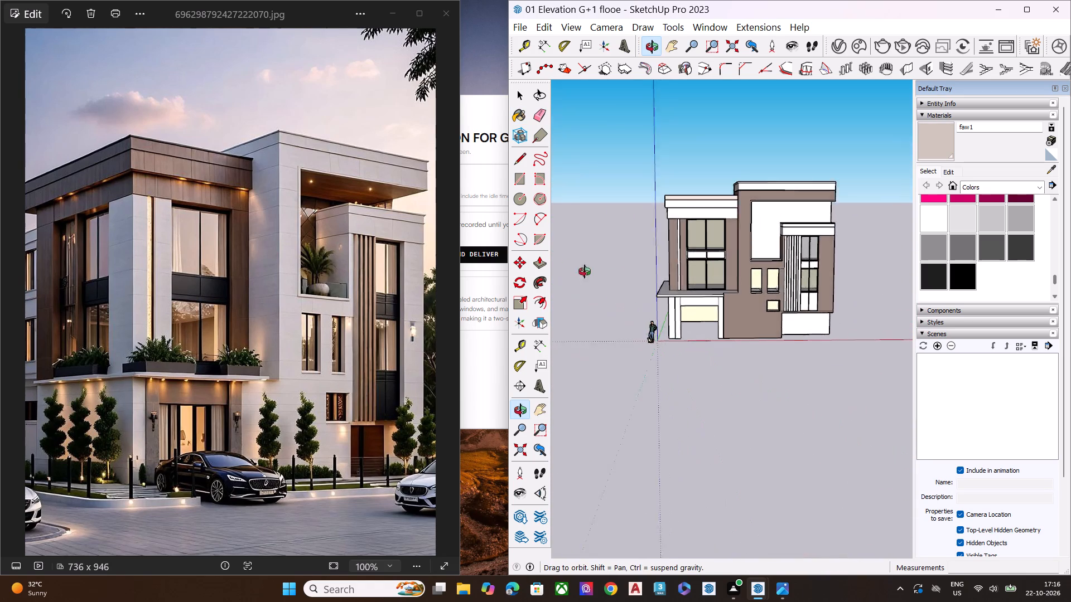
middle_click_drag(585, 271, 845, 271)
scroll(845, 271, "up", 4)
scroll(834, 269, "down", 2)
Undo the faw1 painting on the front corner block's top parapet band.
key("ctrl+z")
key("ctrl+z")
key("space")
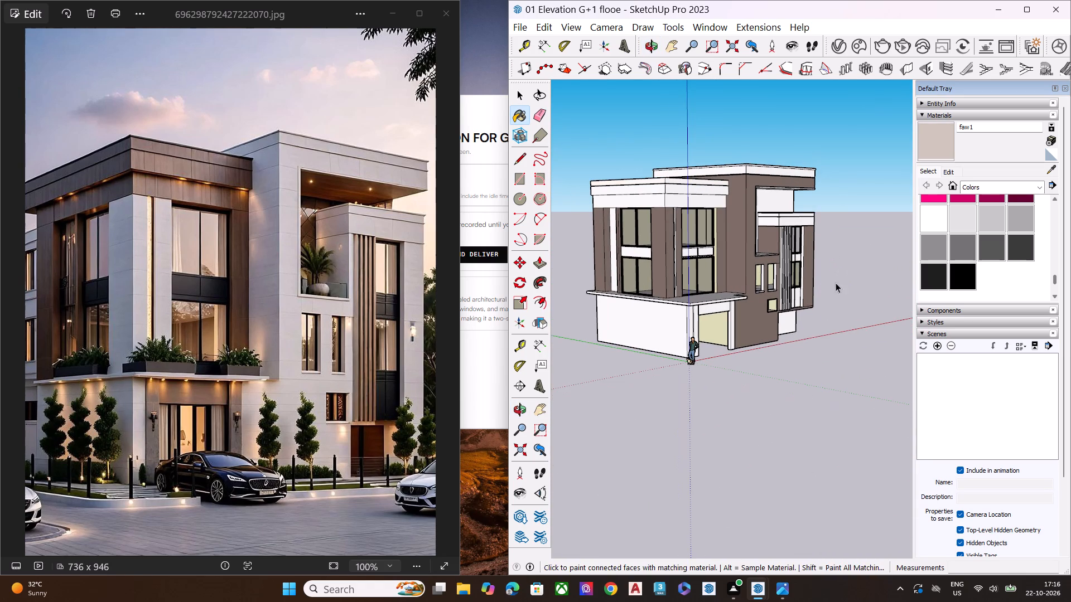
Choose the italian olive material and paint both visible faces of the front corner block's lower fascia band with it.
left_click(836, 46)
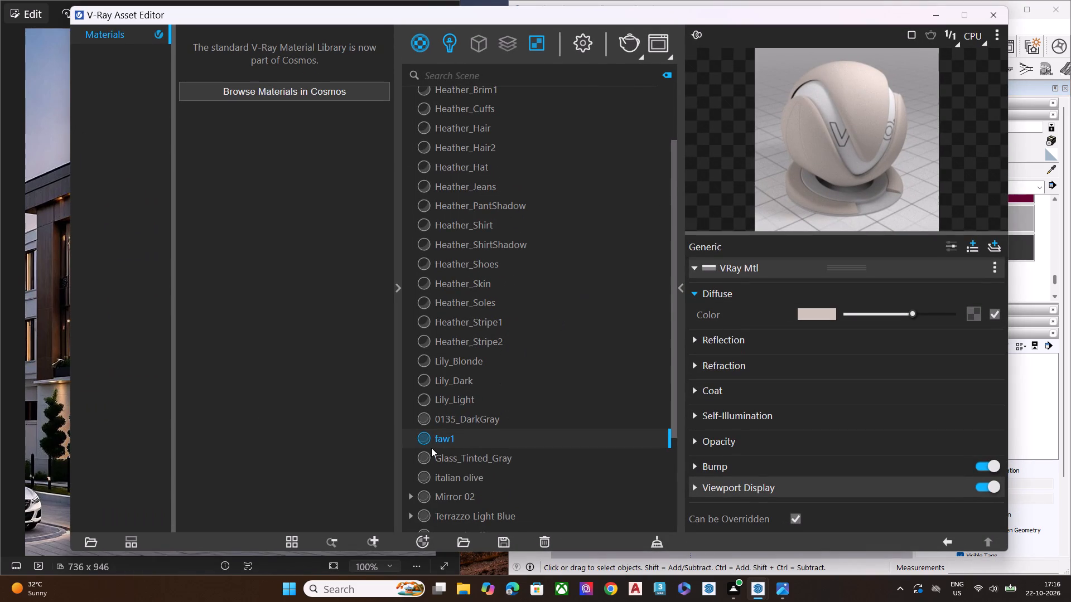
scroll(505, 382, "down", 3)
left_click(489, 379)
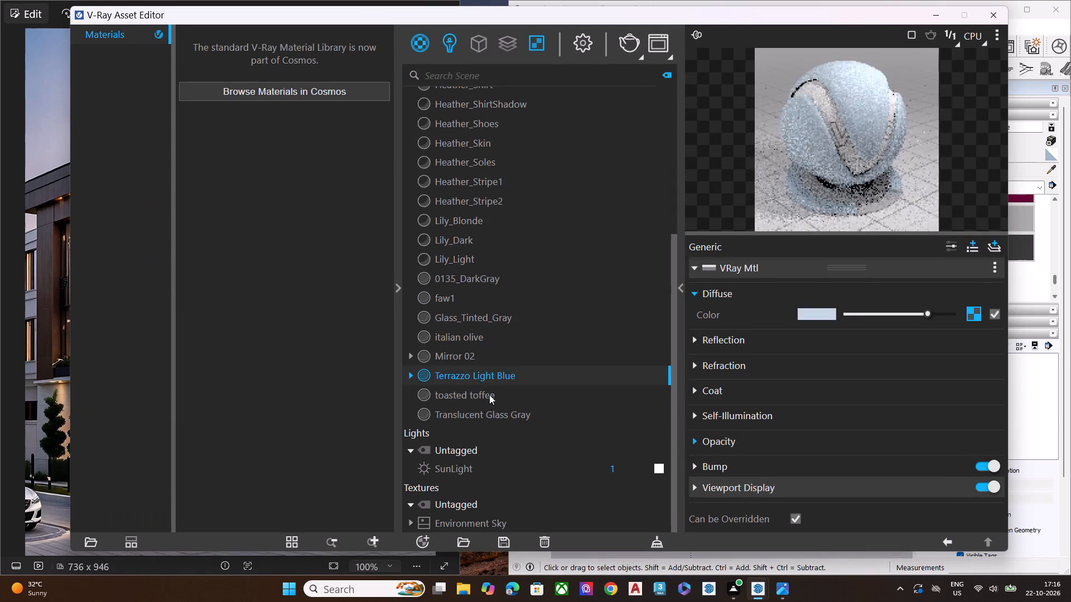
left_click(489, 395)
left_click(482, 332)
left_click(482, 337)
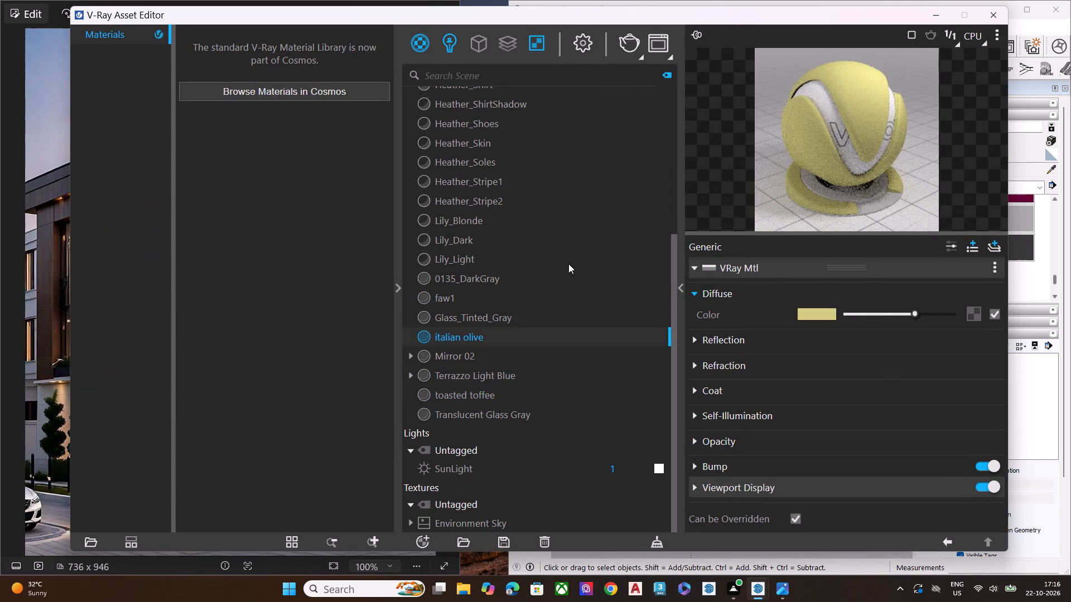
left_click(924, 16)
left_click(944, 147)
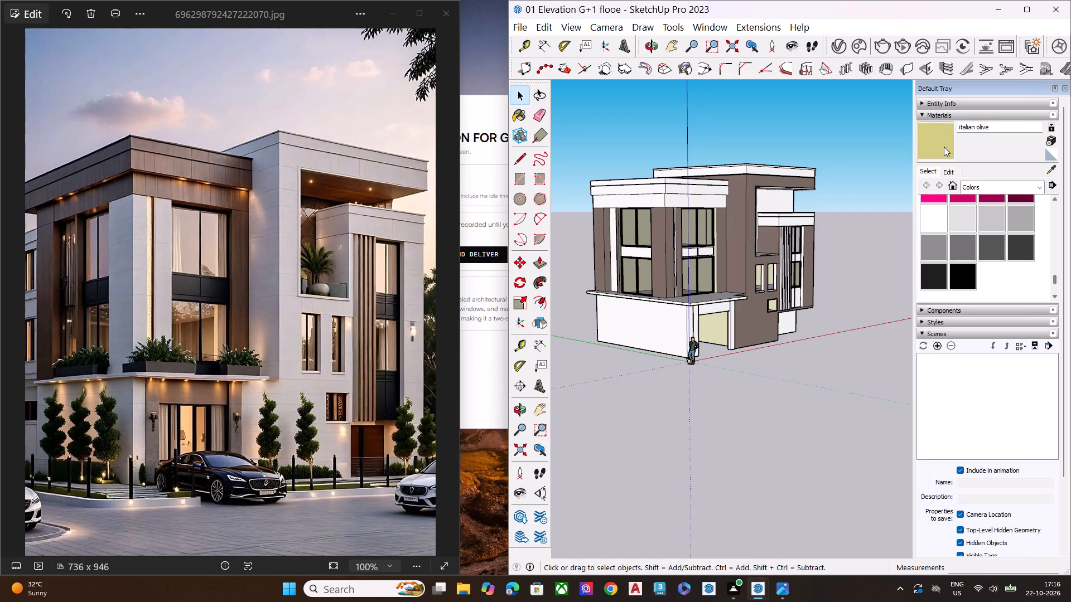
scroll(704, 207, "up", 5)
left_click(639, 192)
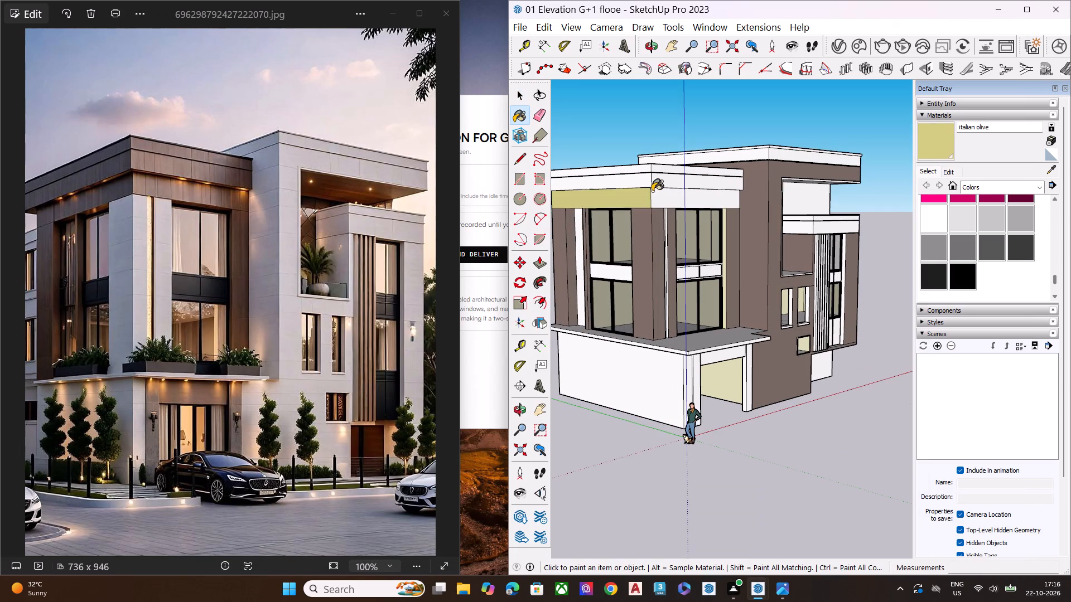
left_click(655, 191)
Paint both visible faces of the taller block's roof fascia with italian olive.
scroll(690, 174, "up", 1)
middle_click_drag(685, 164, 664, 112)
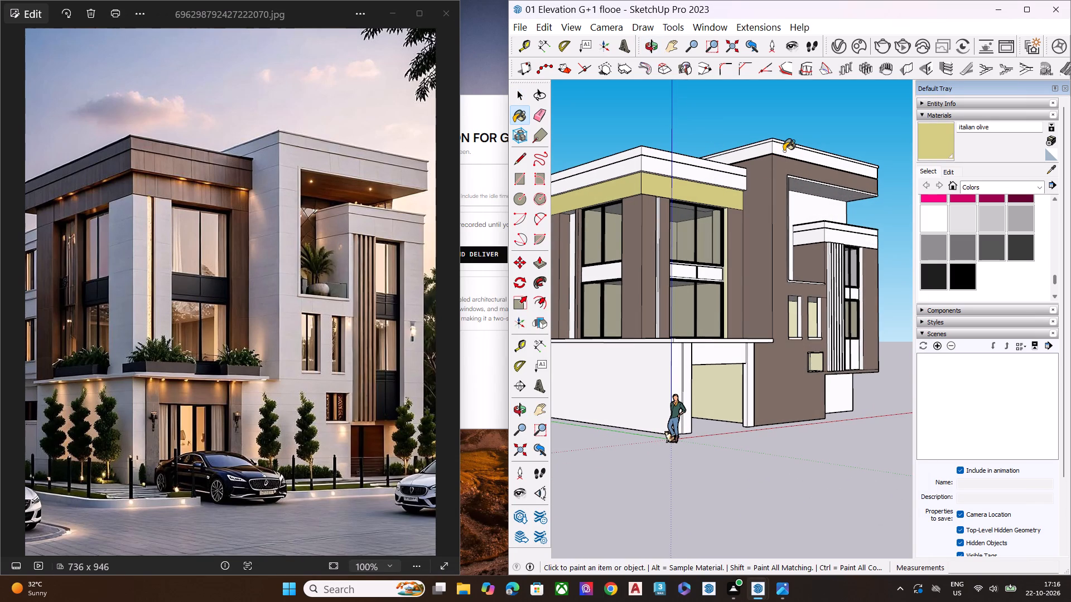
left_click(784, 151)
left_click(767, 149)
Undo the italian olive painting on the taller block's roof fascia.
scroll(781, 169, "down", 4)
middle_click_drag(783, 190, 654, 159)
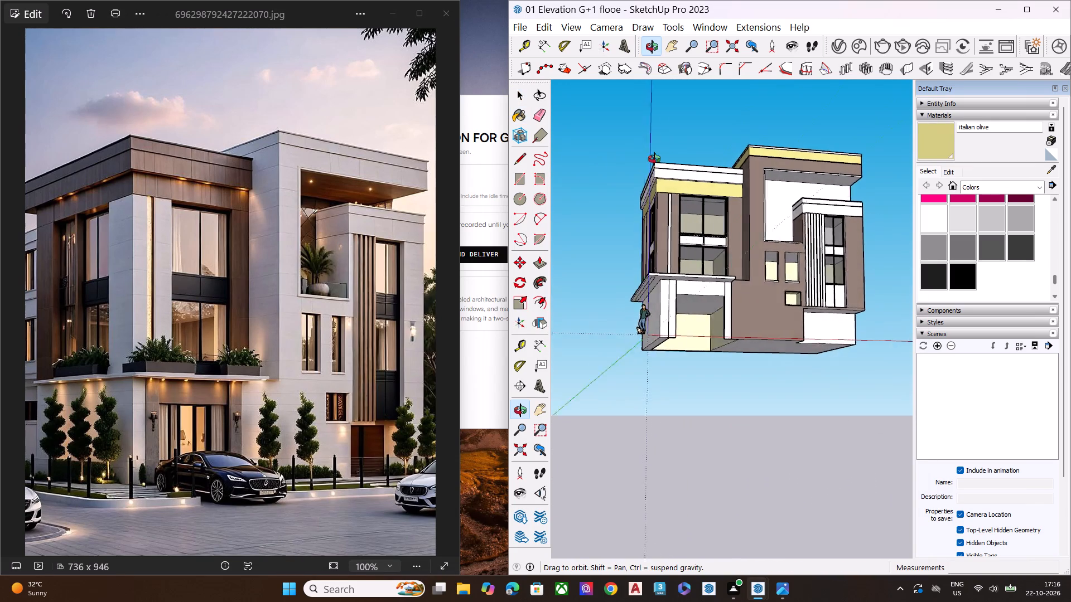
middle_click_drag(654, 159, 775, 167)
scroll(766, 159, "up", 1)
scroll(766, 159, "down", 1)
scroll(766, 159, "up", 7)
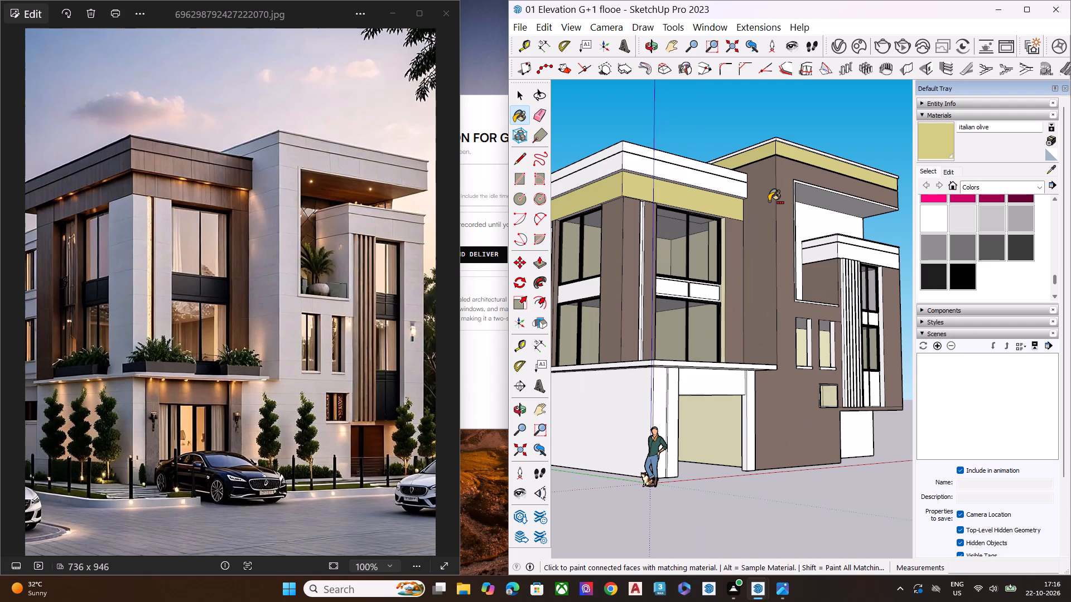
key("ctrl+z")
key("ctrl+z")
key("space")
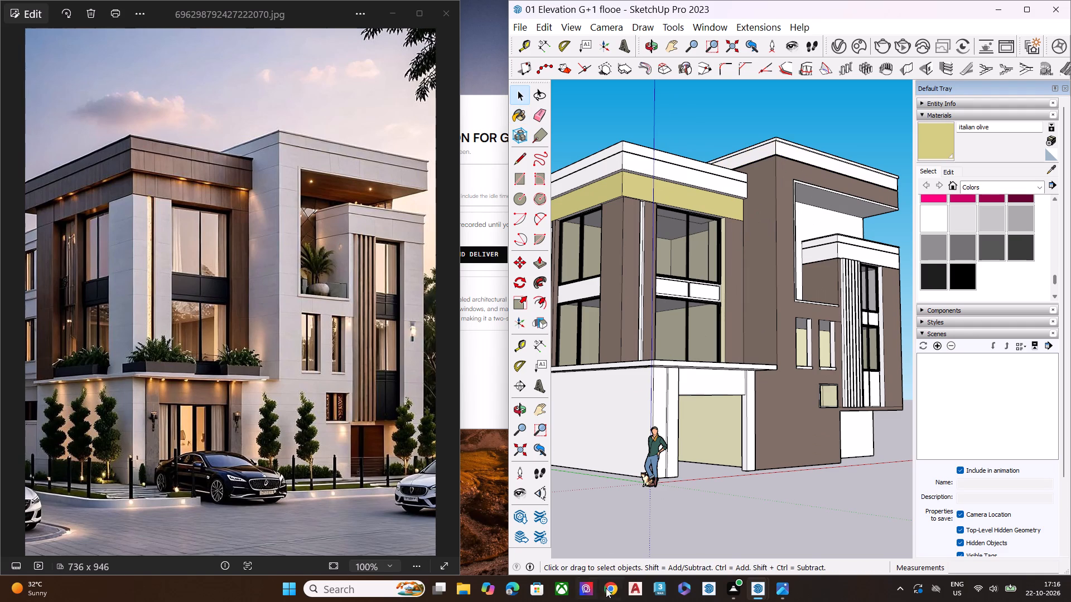
Switch to Chrome and restore the recently closed window holding the Asian Paints exterior colours page and the toasted toffee search.
left_click(613, 591)
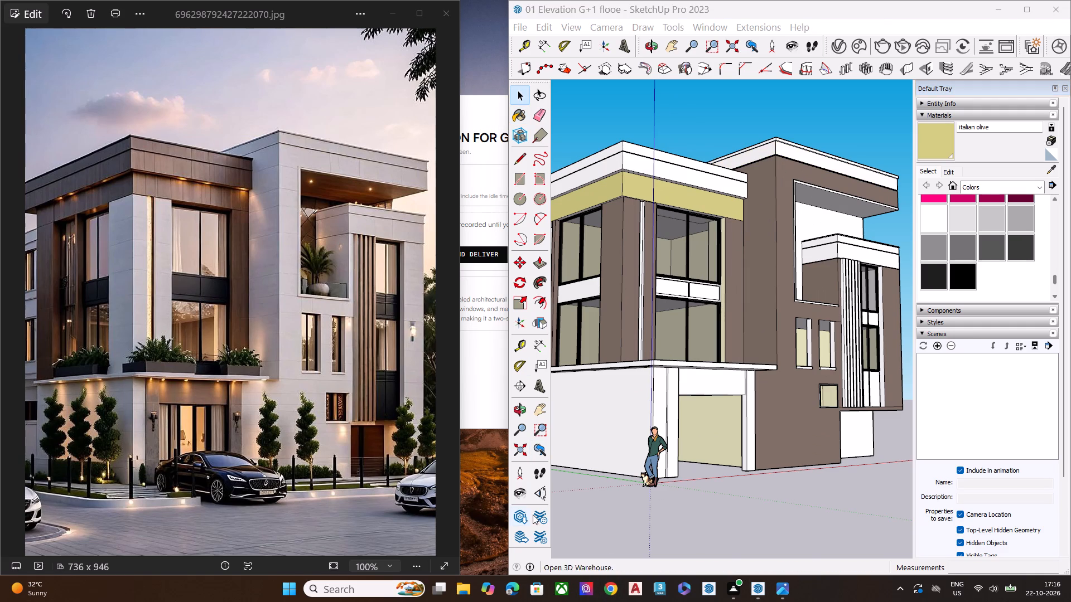
left_click(616, 589)
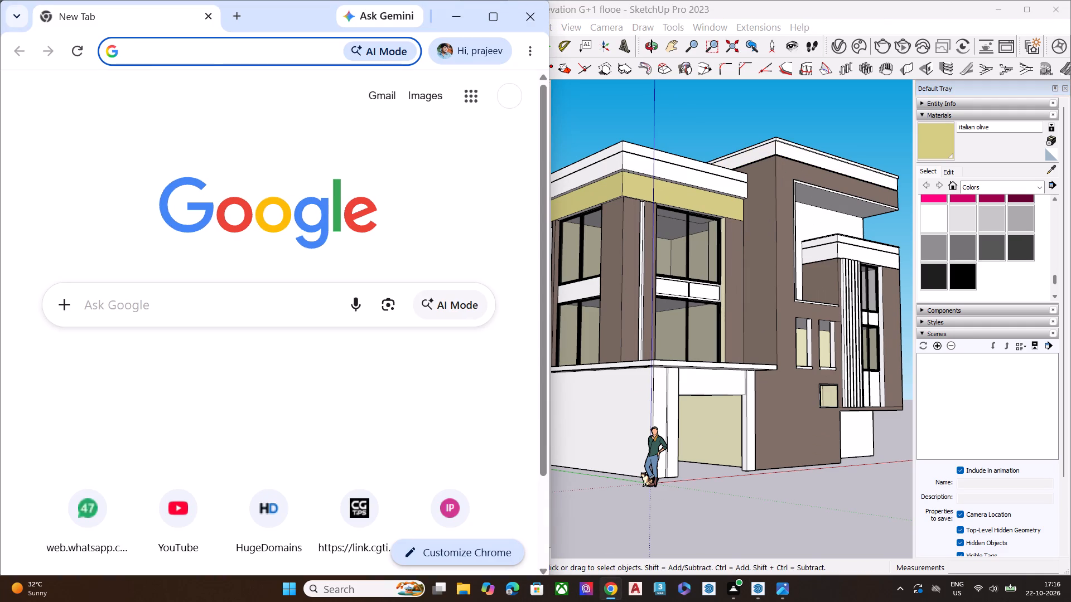
left_click(528, 46)
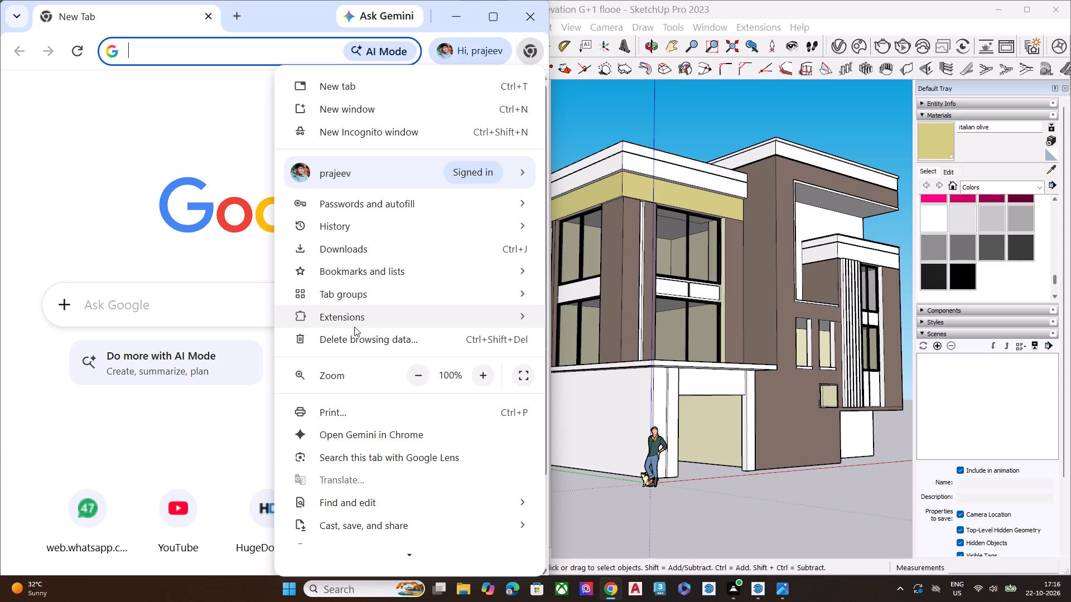
left_click(368, 219)
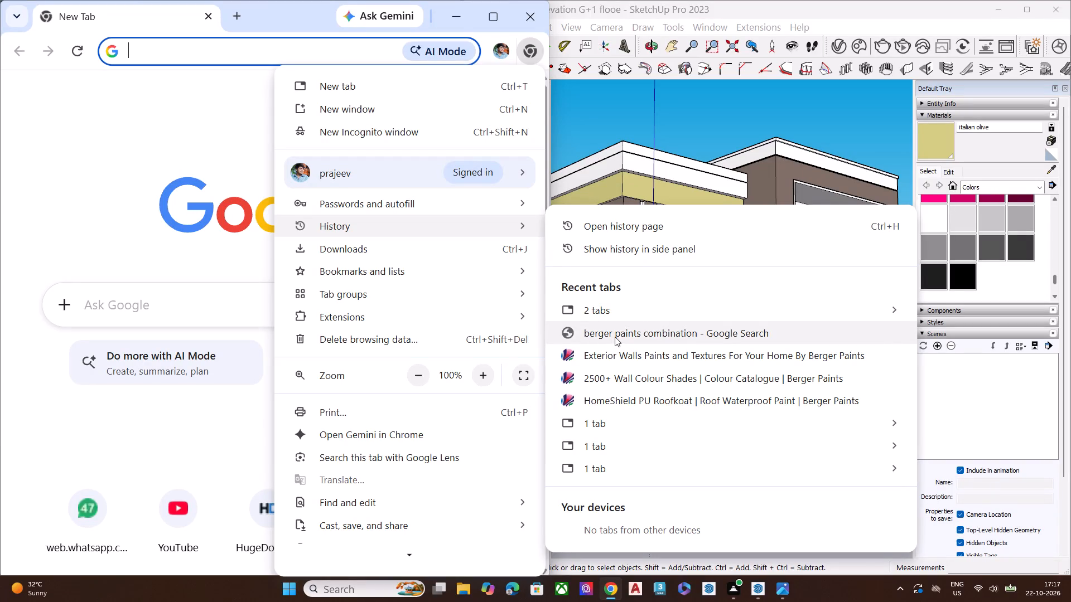
left_click(625, 318)
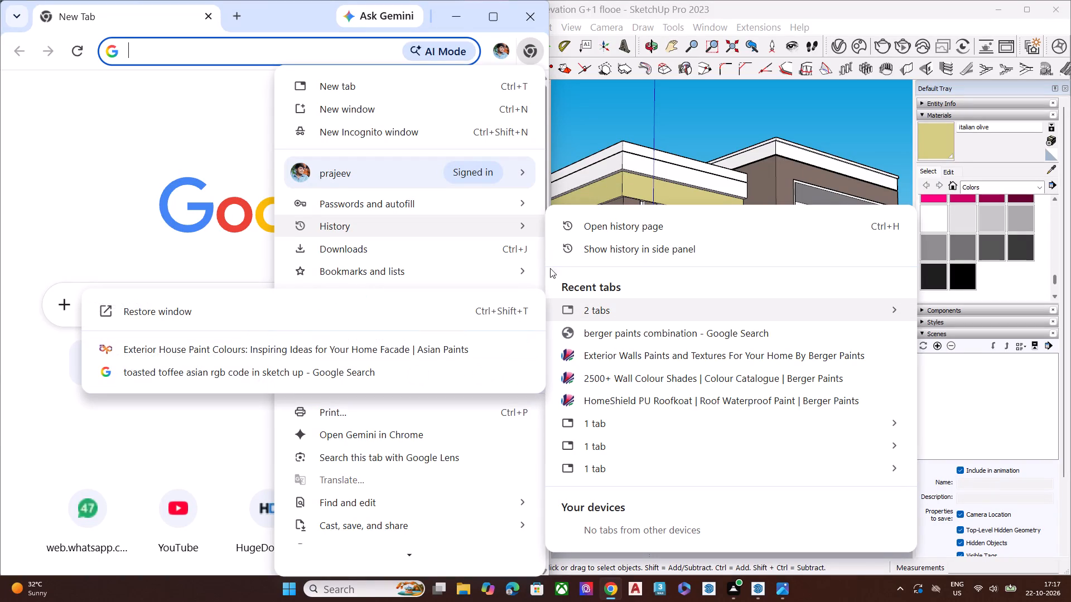
left_click(199, 318)
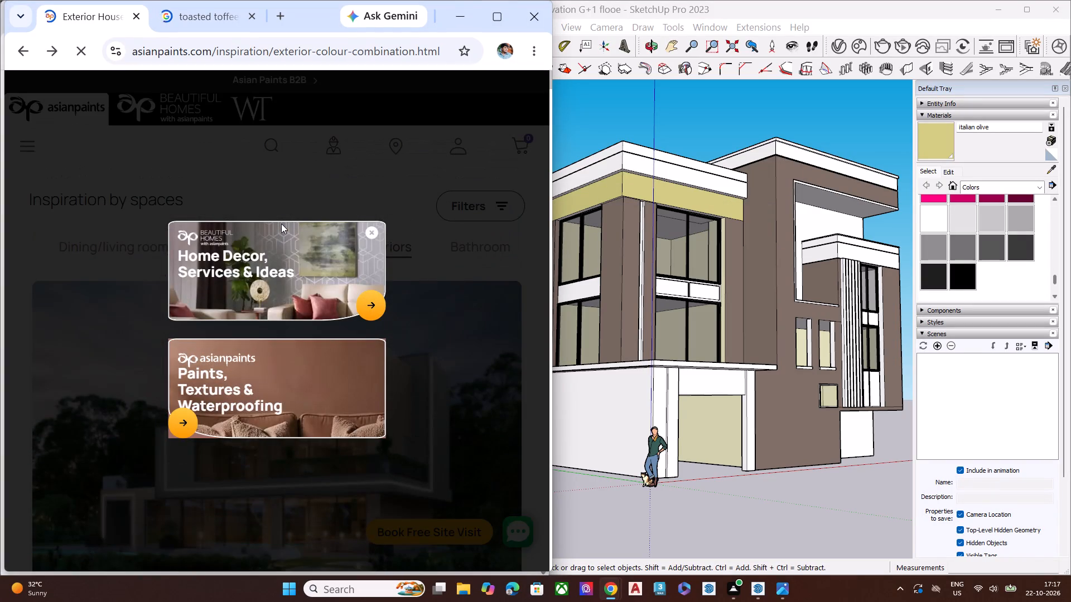
Close the Asian Paints page and go back through the earlier shade searches to the one for italian olive 7823.
left_click(374, 231)
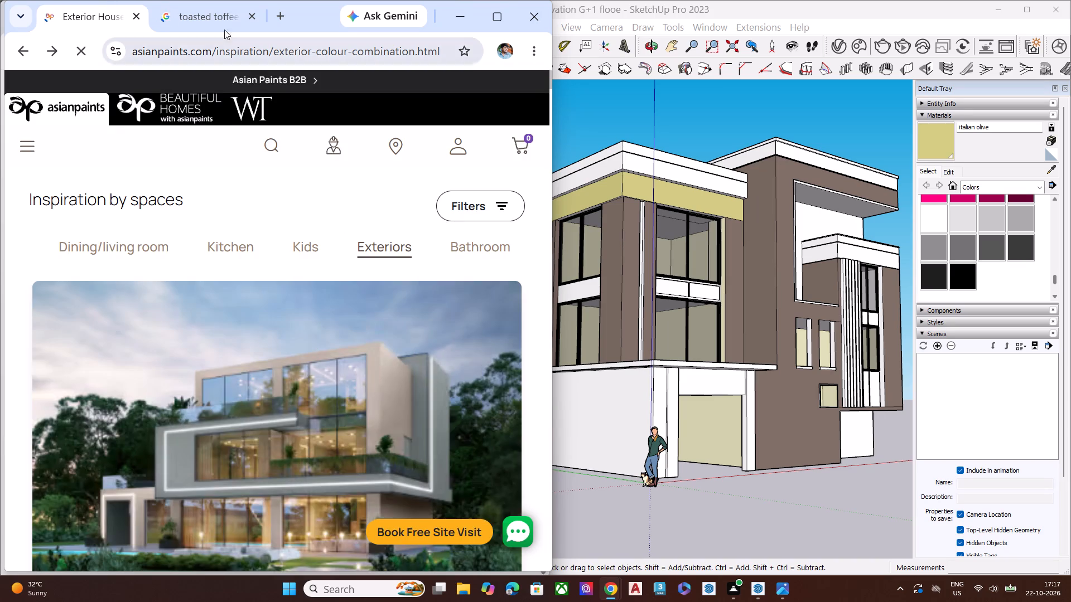
left_click(227, 23)
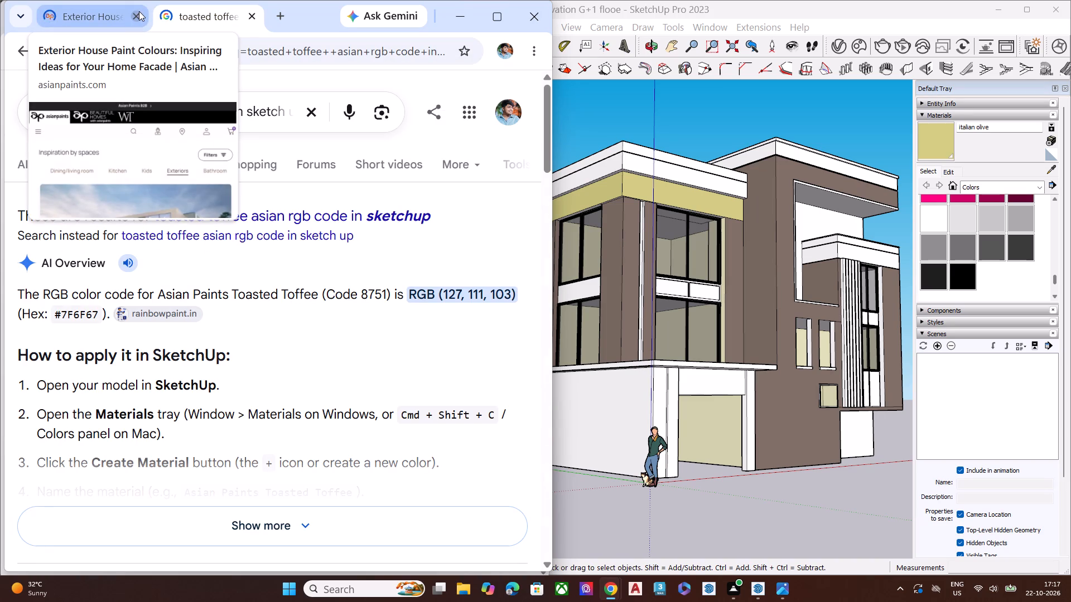
left_click(139, 11)
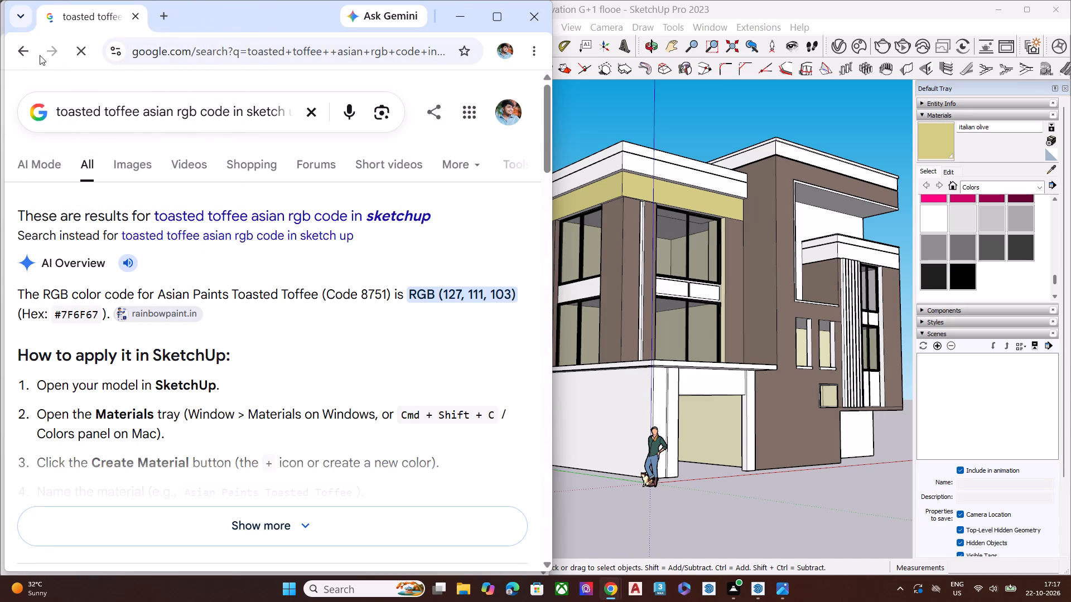
left_click(23, 47)
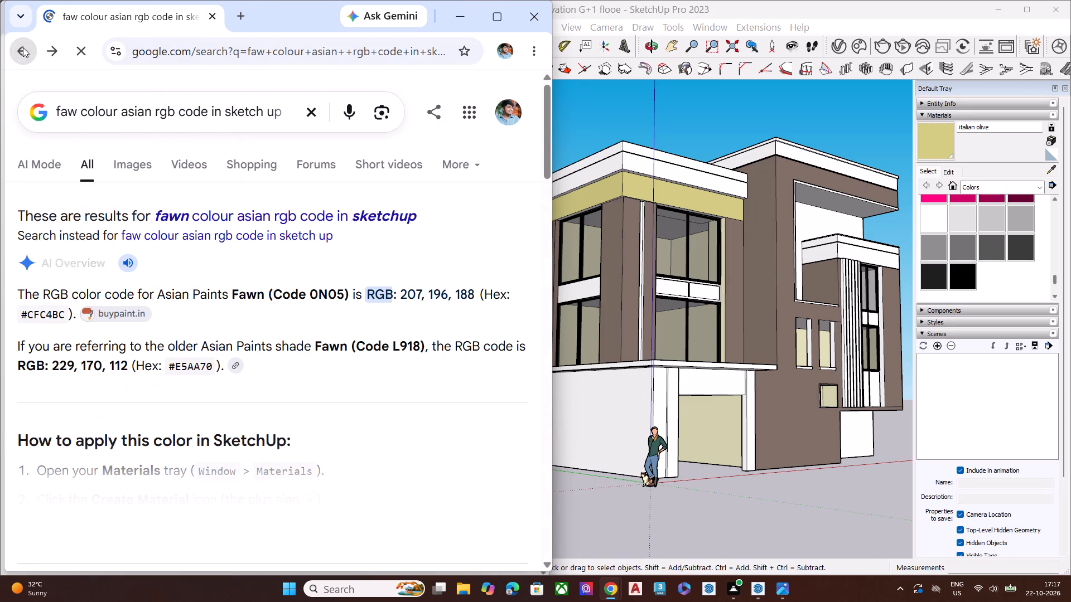
left_click(23, 47)
left_click(23, 47)
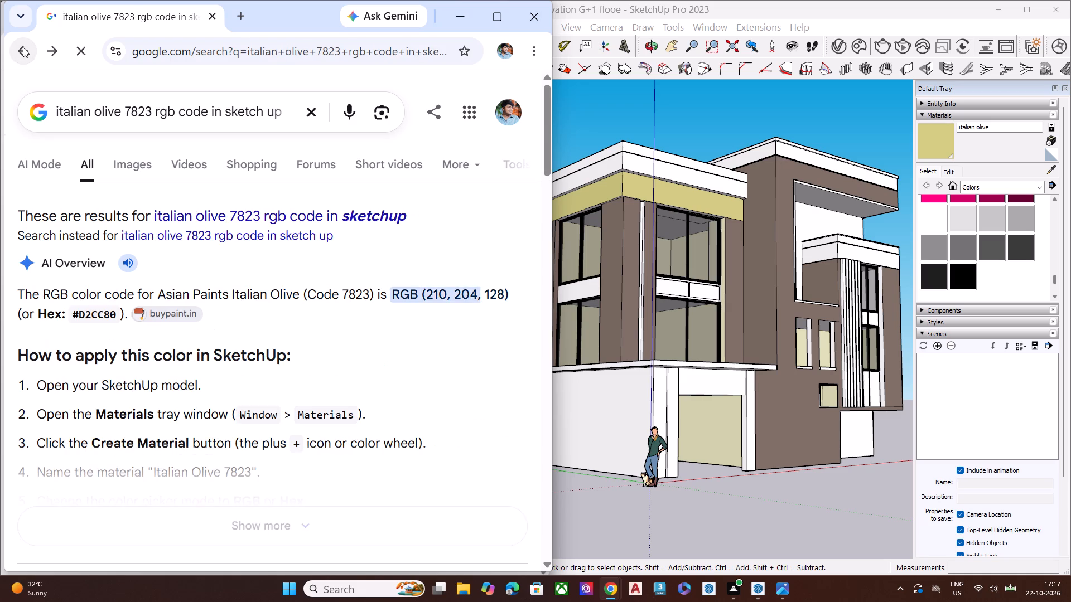
left_click(23, 47)
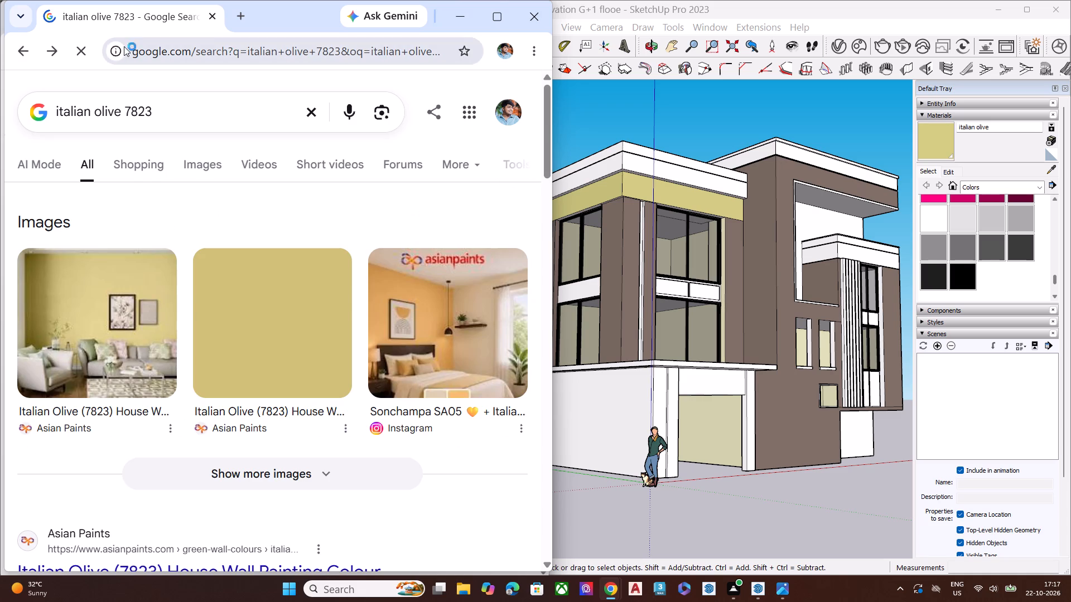
Search for "berger paints combination" in a new tab and open Berger's 2500+ Wall Colour Shades catalogue.
left_click(230, 13)
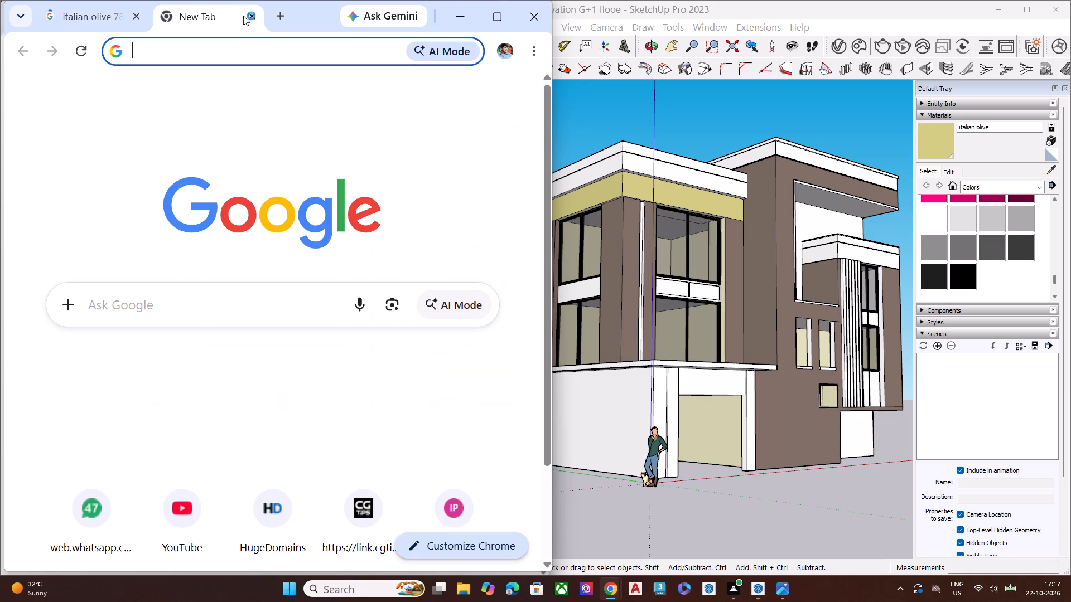
left_click(166, 283)
left_click(155, 384)
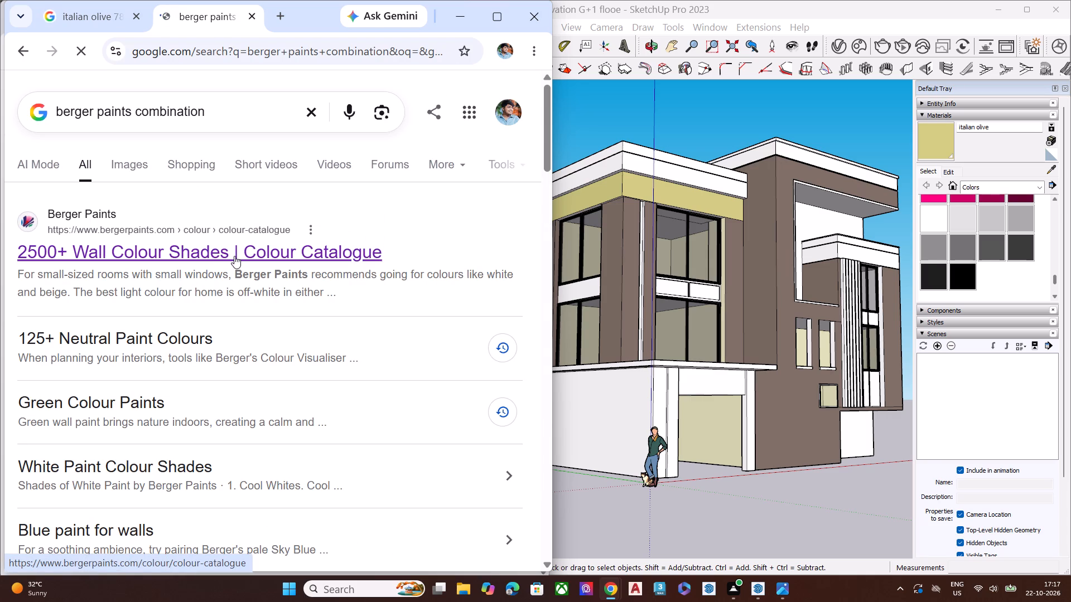
scroll(234, 256, "down", 4)
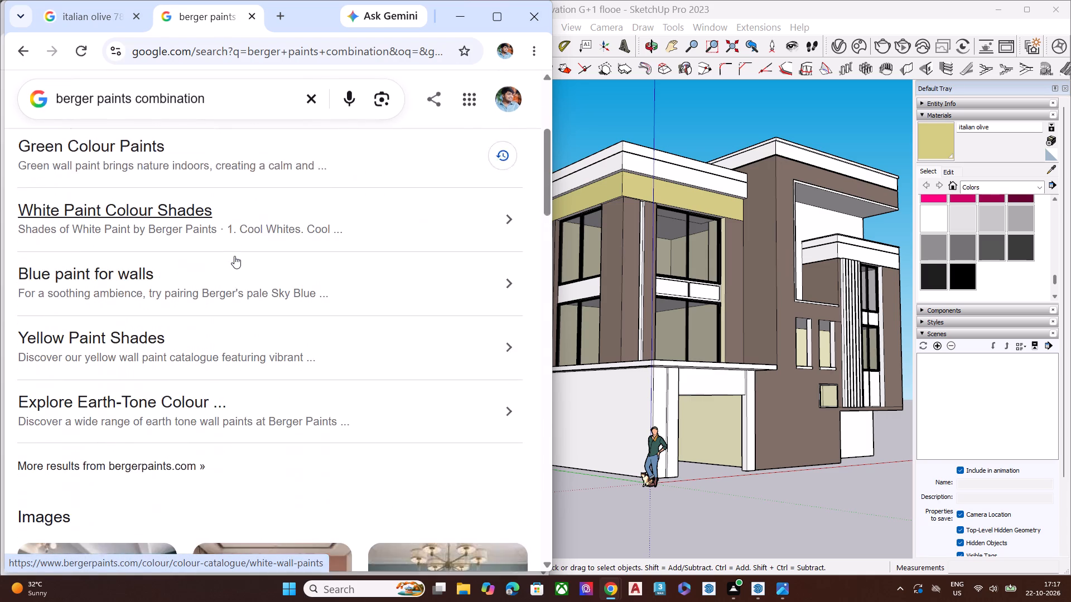
scroll(234, 256, "up", 2)
scroll(230, 247, "down", 1)
scroll(230, 247, "up", 1)
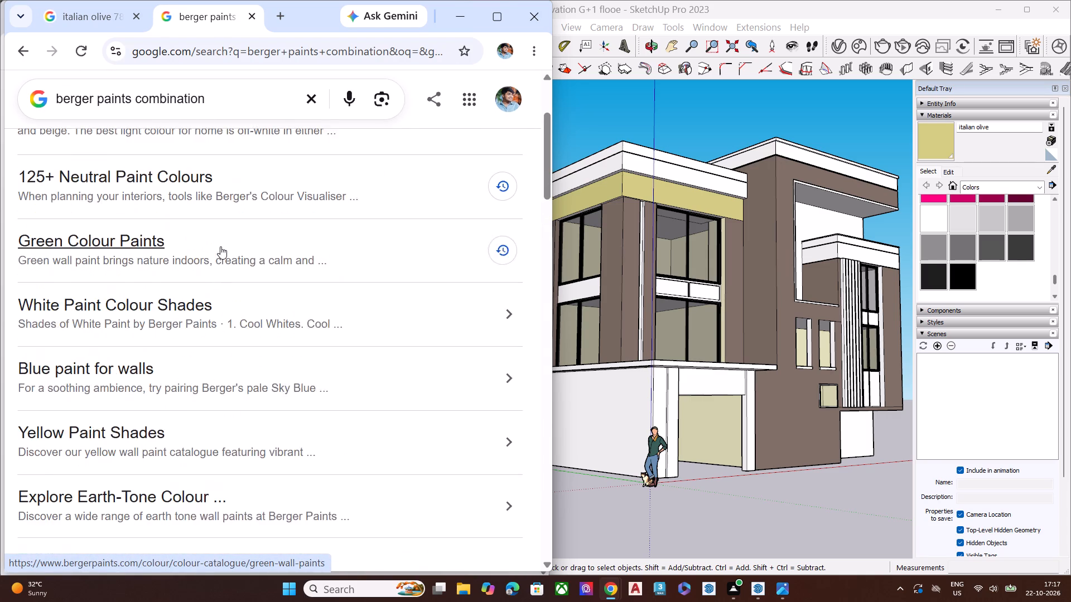
scroll(213, 249, "up", 4)
left_click(205, 259)
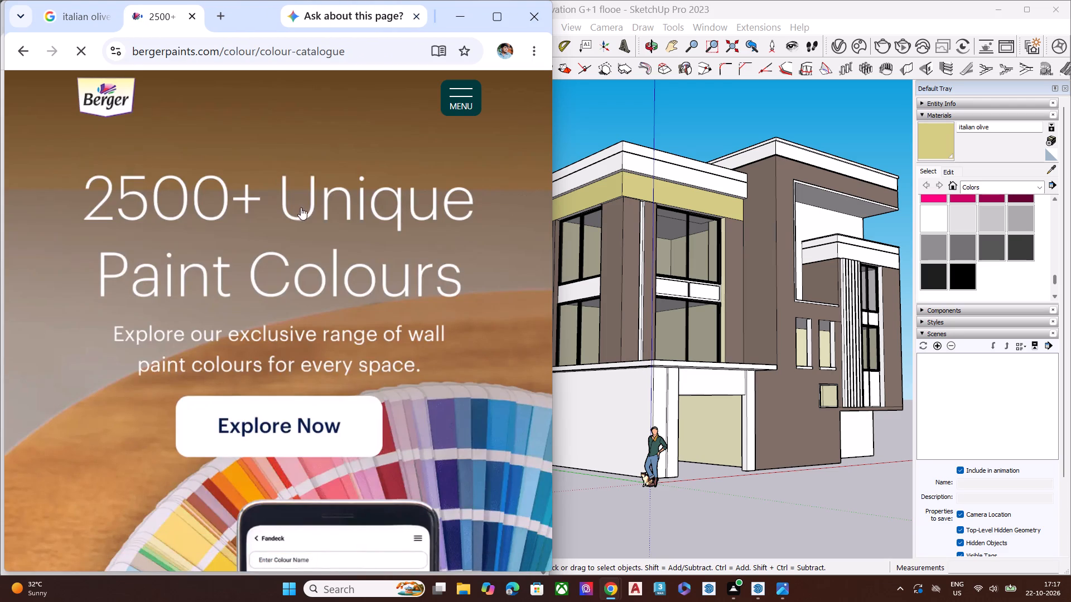
Open the Oranges category of the Berger colour catalogue and examine its shades for a possible house colour.
scroll(303, 208, "down", 5)
scroll(363, 247, "down", 10)
scroll(363, 247, "up", 4)
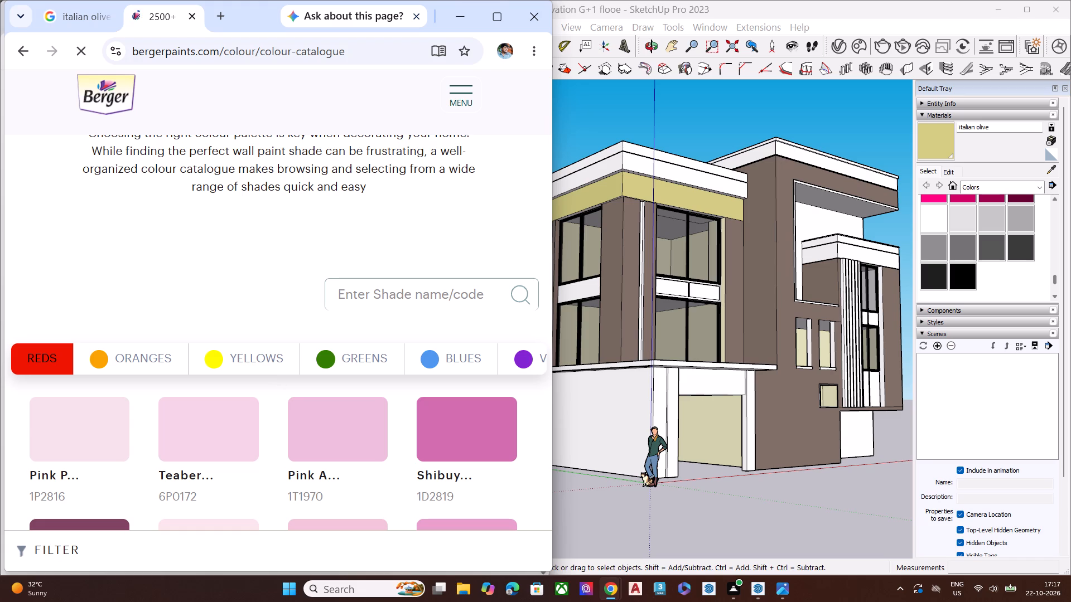
left_click(180, 361)
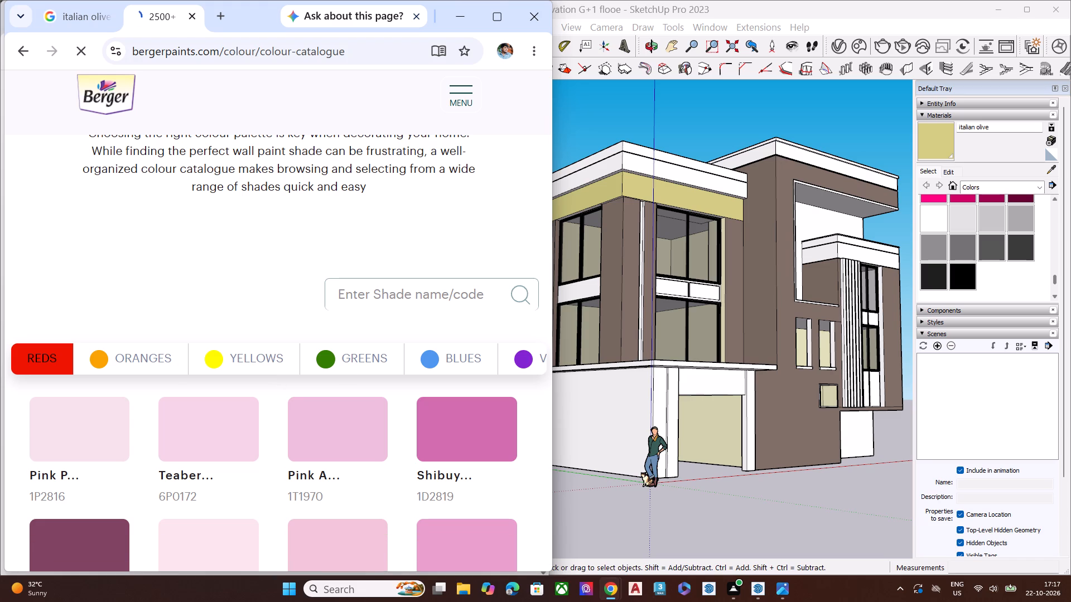
scroll(383, 264, "down", 4)
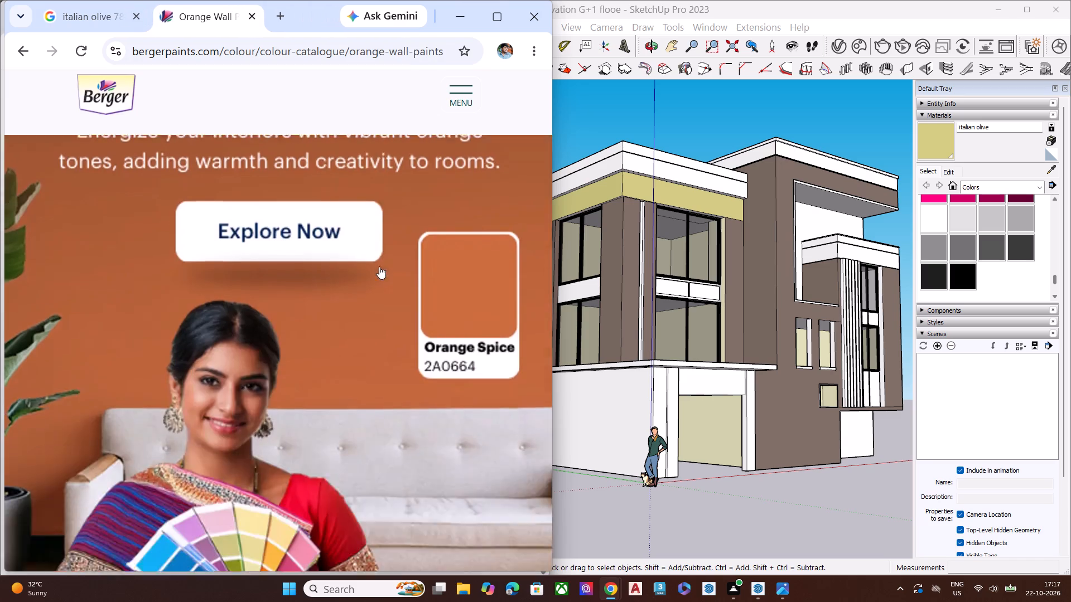
scroll(379, 266, "down", 10)
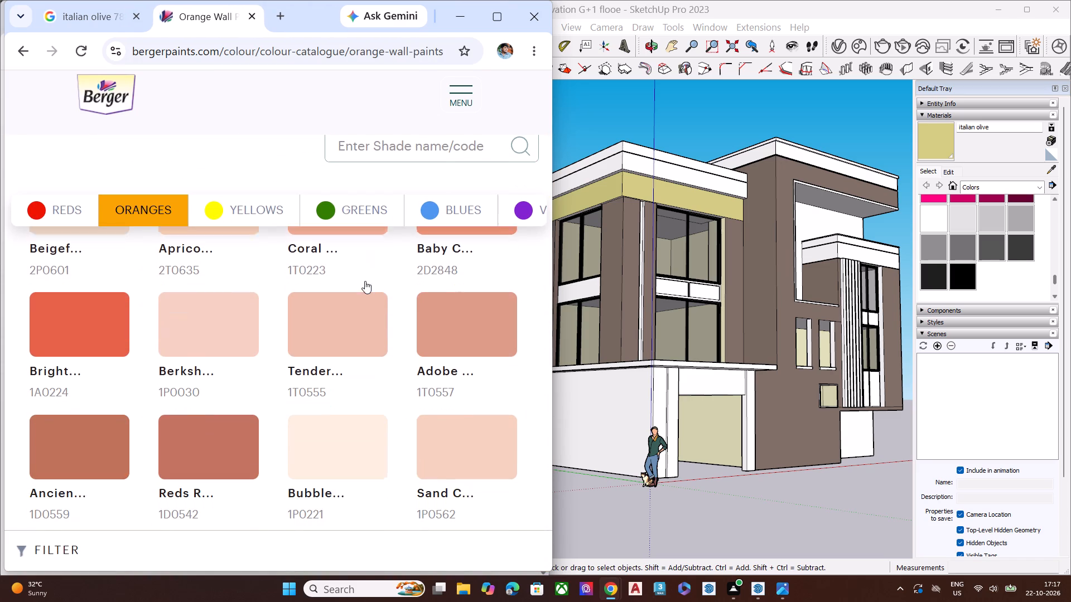
scroll(365, 281, "down", 2)
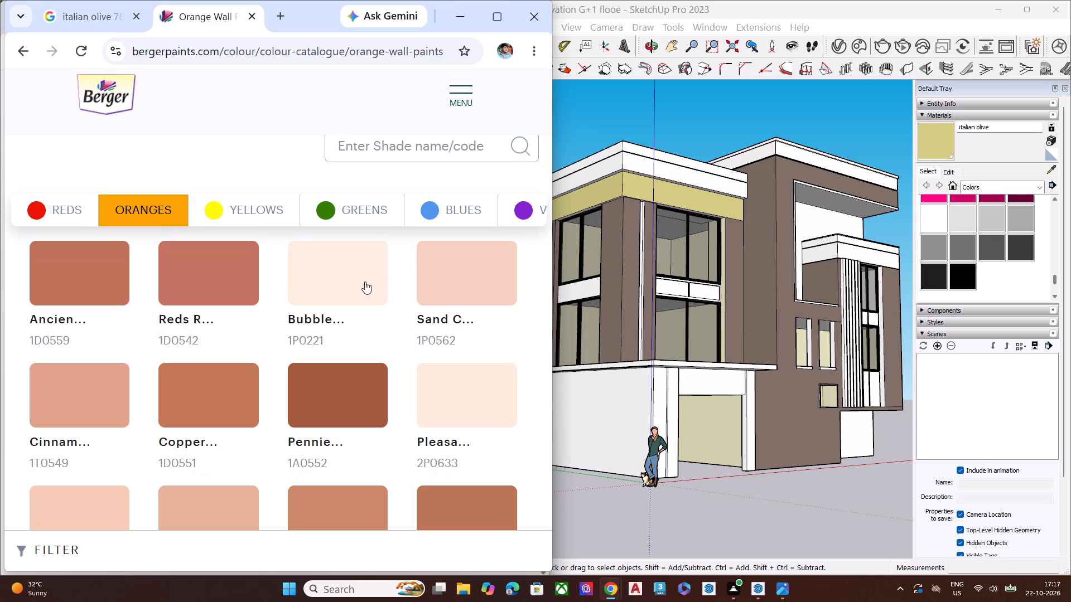
scroll(365, 281, "down", 1)
scroll(365, 281, "up", 2)
scroll(365, 281, "down", 1)
scroll(365, 281, "up", 5)
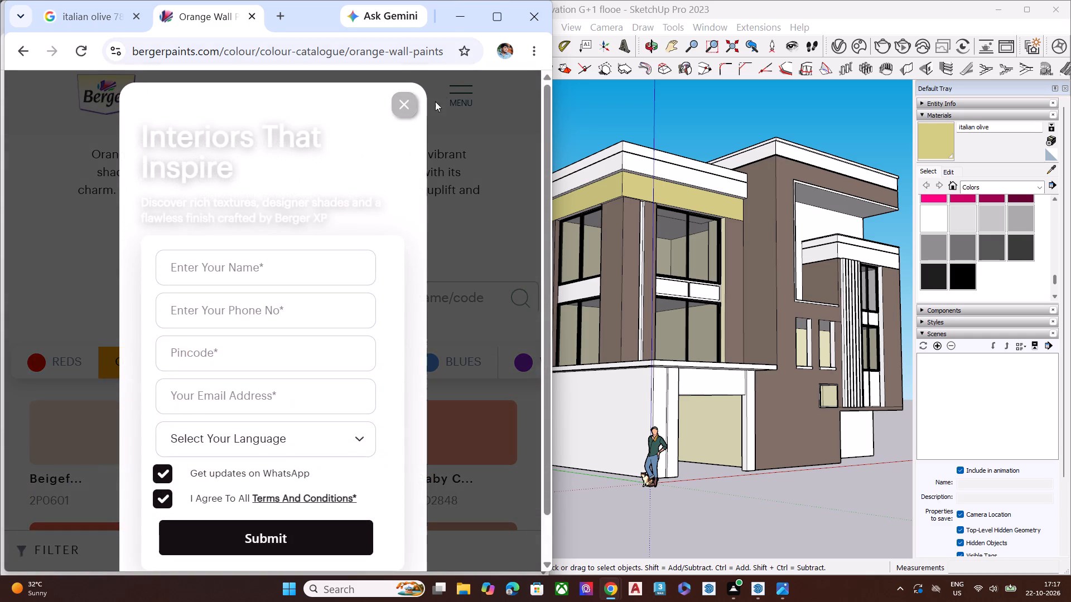
left_click(406, 106)
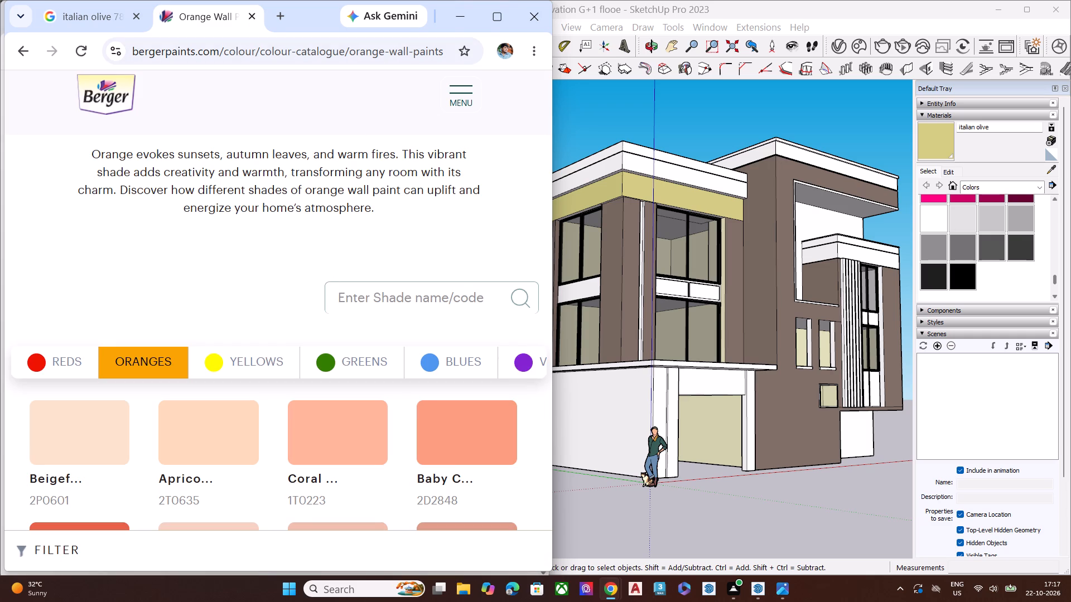
Search the Berger shade catalogue for "toasted toffee", and shorten the query to "toasted".
left_click(369, 298)
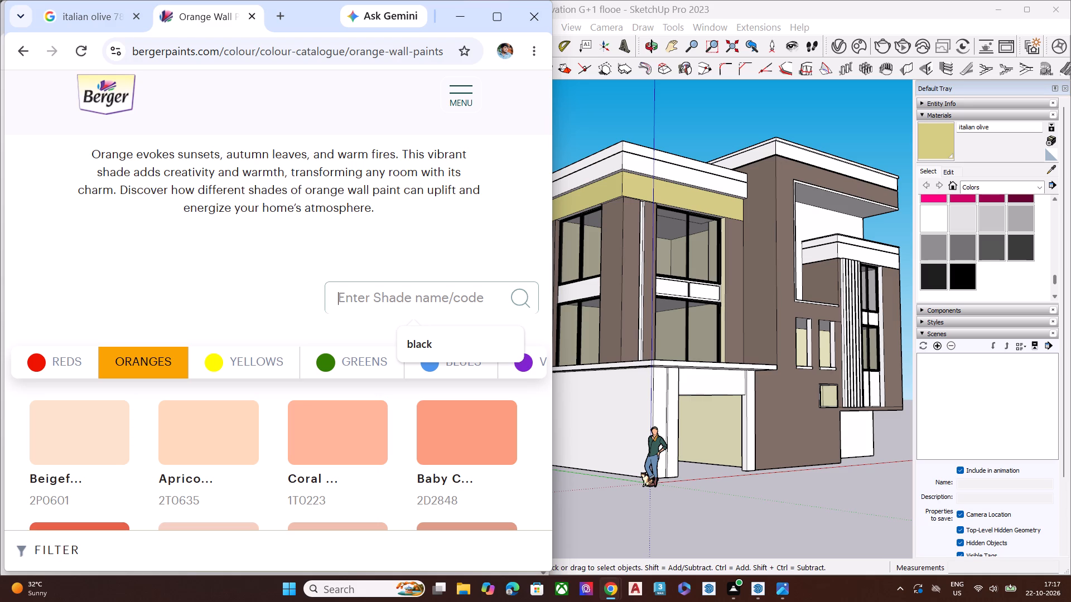
type("toasted")
key("space")
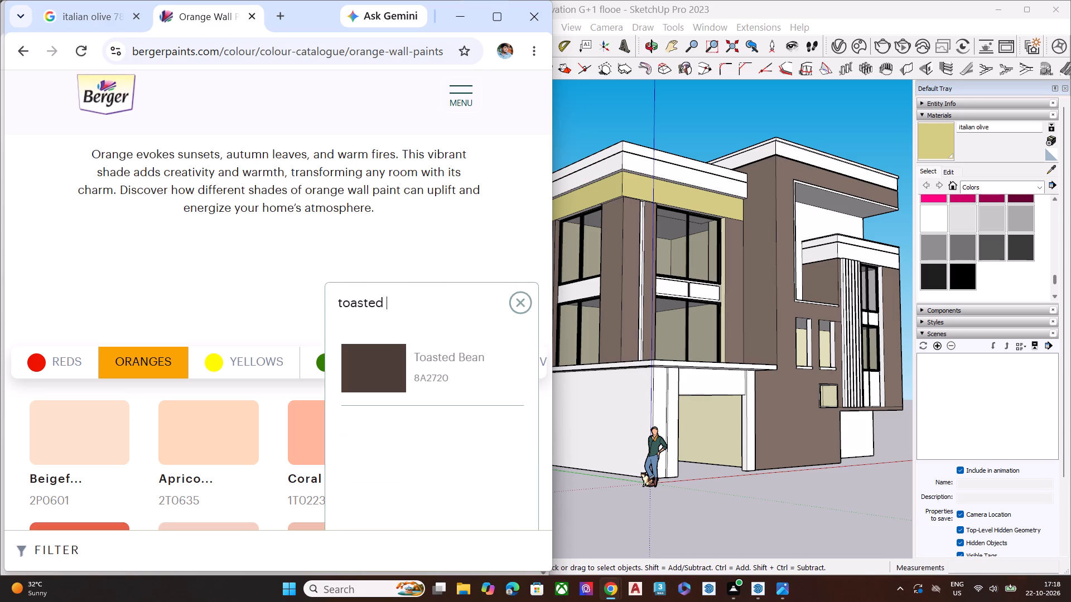
type("toff")
type("ee")
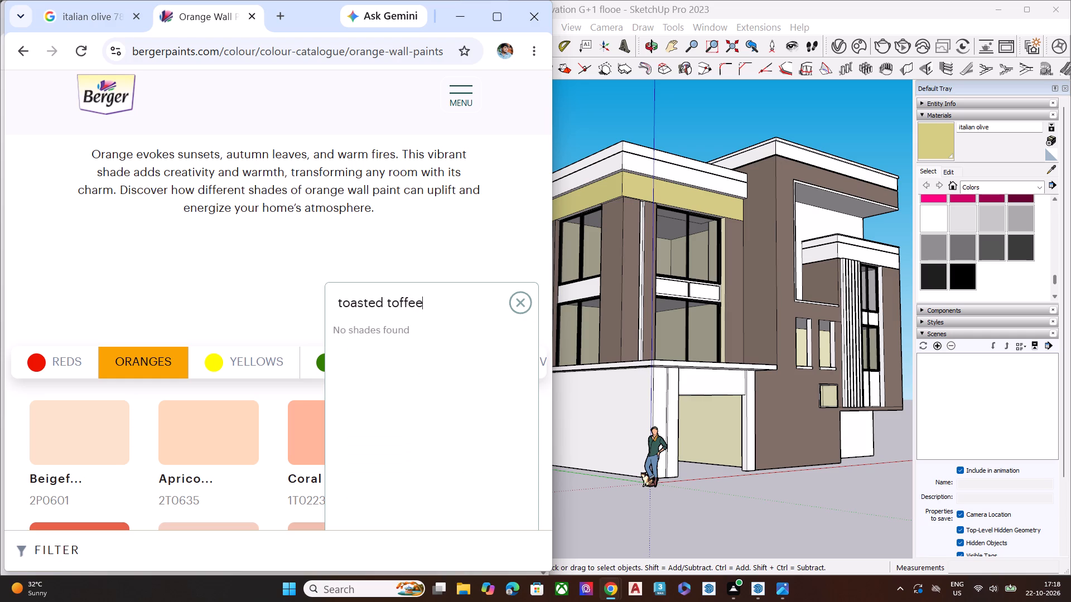
key("Return")
key("BackSpace")
key("BackSpace")
key("BackSpace")
key("BackSpace")
key("BackSpace")
key("BackSpace")
key("Return")
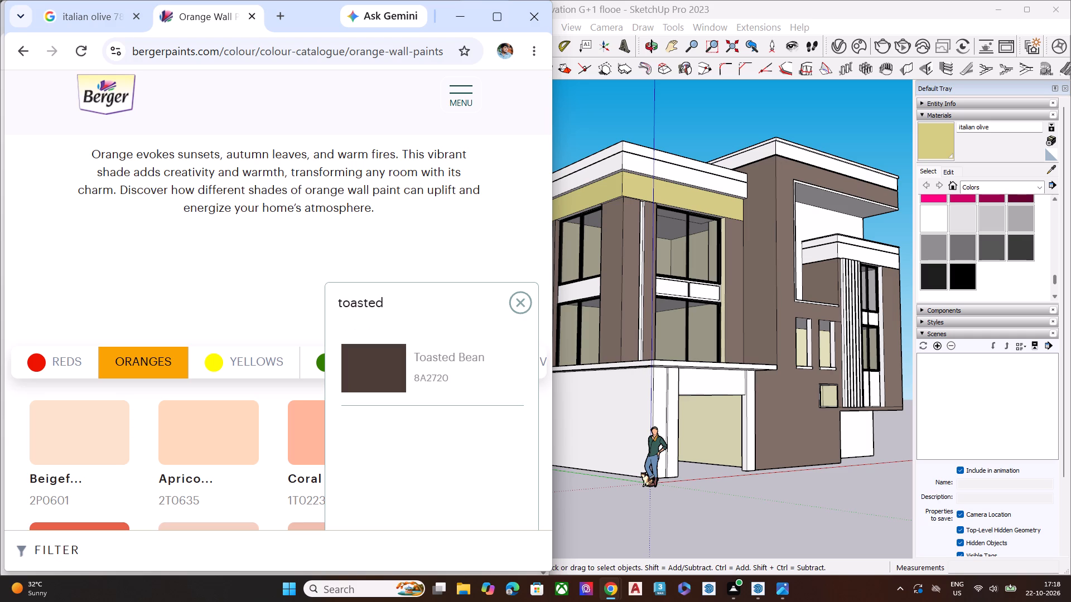
Open the Yellows category of the Berger colour catalogue and examine its shades for the house.
left_click(274, 378)
left_click(263, 363)
left_click(518, 304)
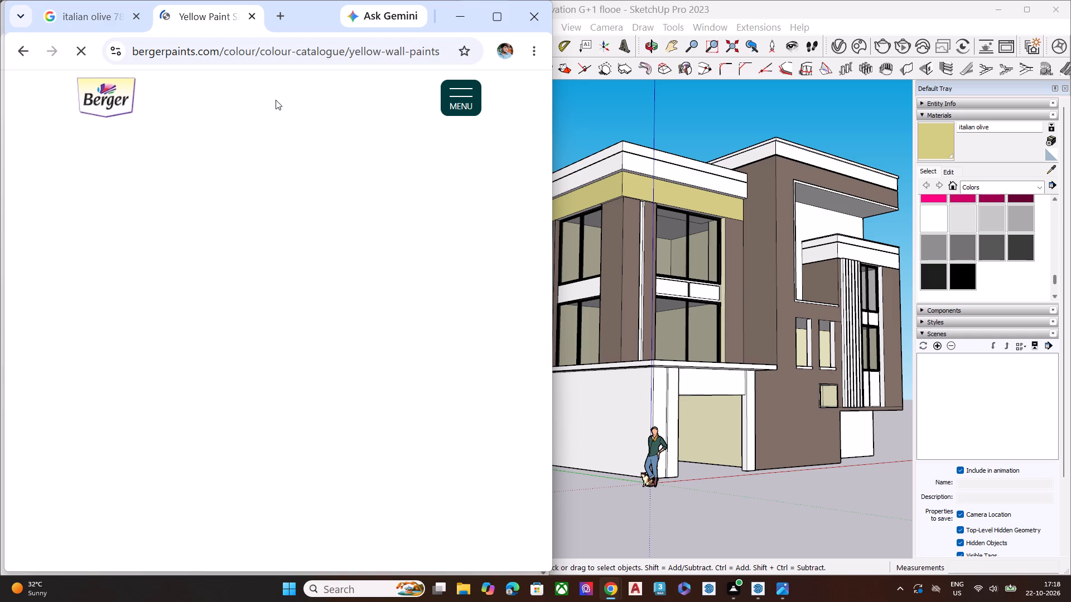
scroll(271, 108, "down", 5)
scroll(273, 130, "up", 5)
scroll(273, 130, "down", 9)
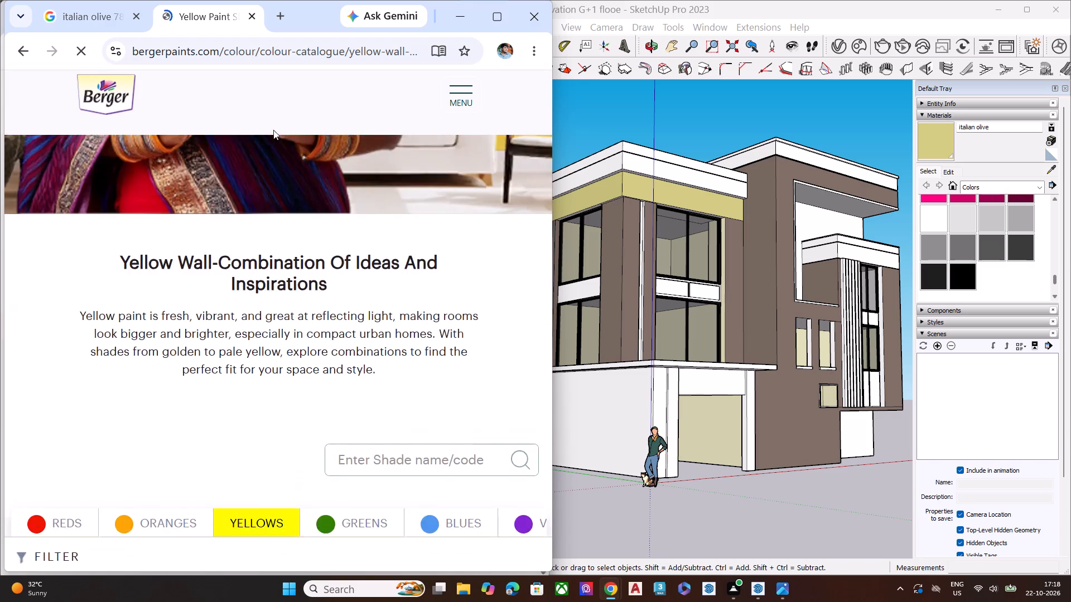
scroll(274, 131, "down", 6)
scroll(289, 150, "up", 2)
scroll(291, 164, "down", 3)
scroll(233, 280, "down", 1)
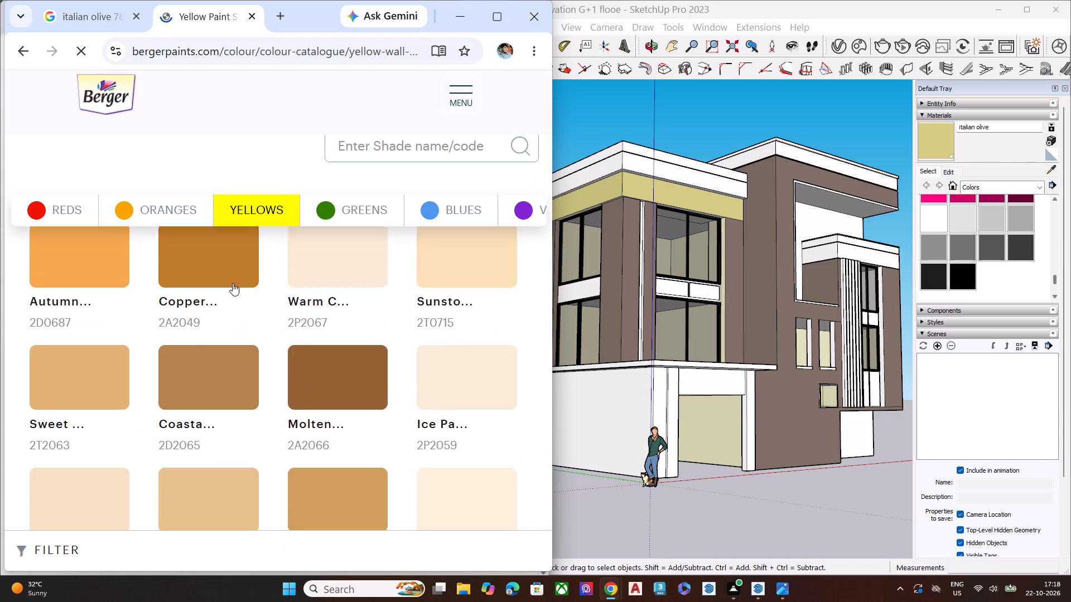
scroll(500, 240, "down", 3)
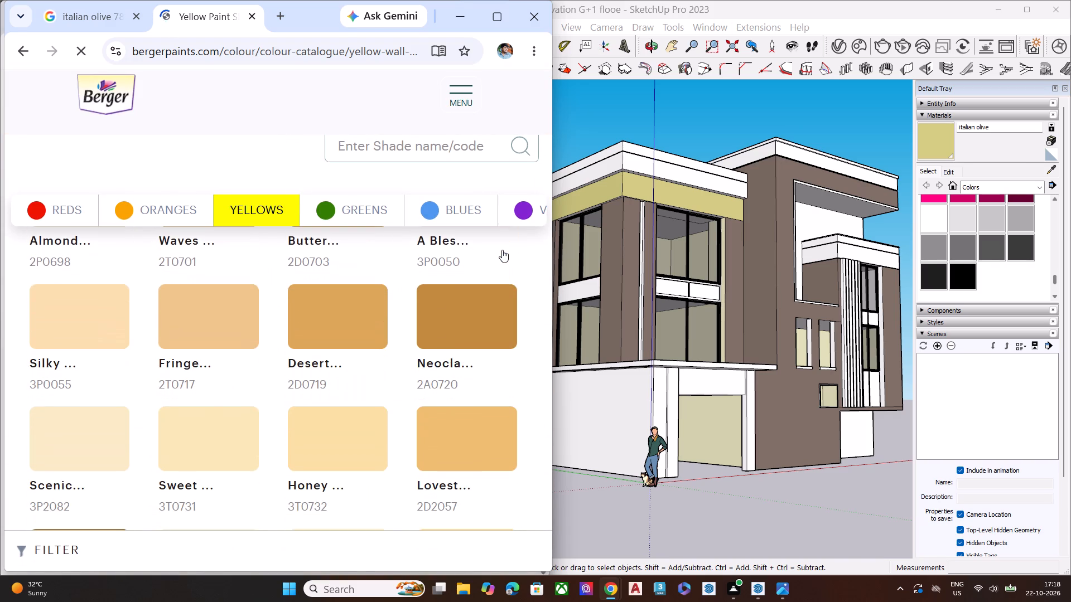
scroll(501, 251, "down", 2)
scroll(501, 251, "up", 5)
Return to the Oranges category of the Berger catalogue and examine its copper and brown shades.
left_click(170, 209)
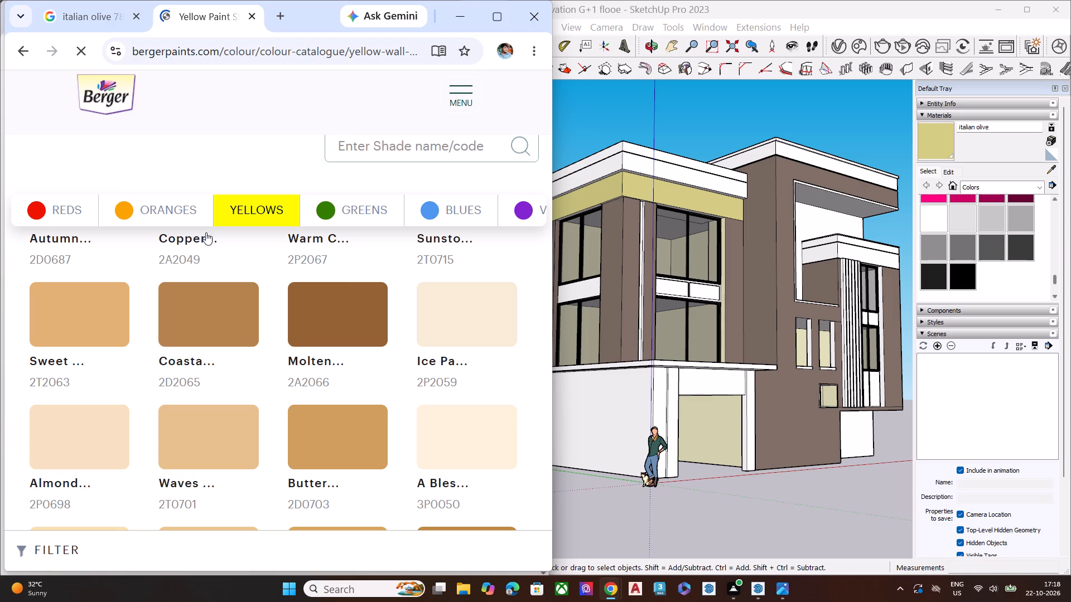
scroll(226, 319, "down", 4)
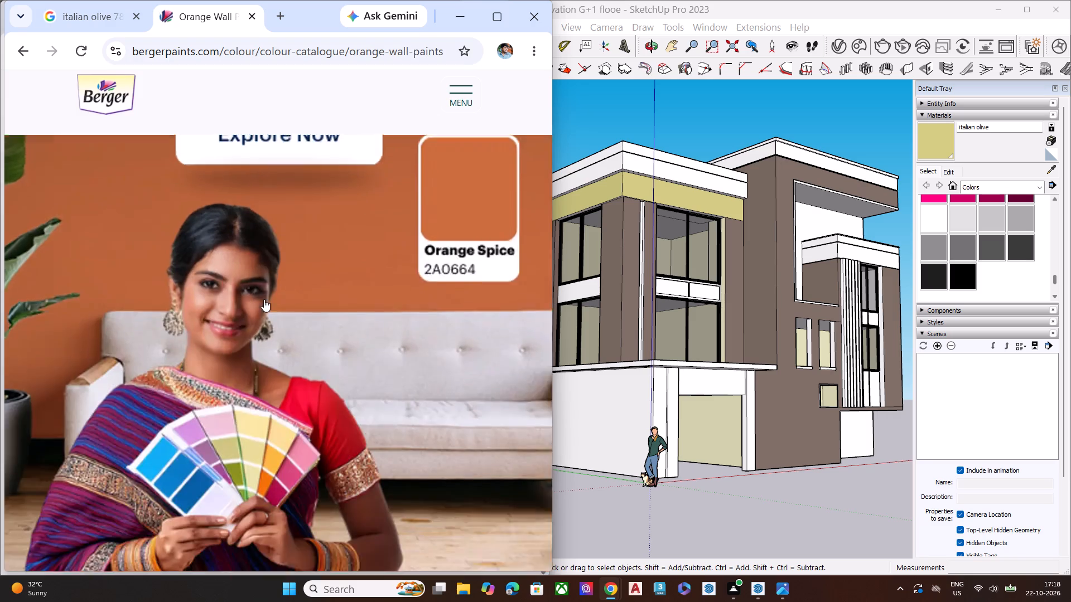
scroll(264, 299, "down", 2)
scroll(309, 271, "down", 6)
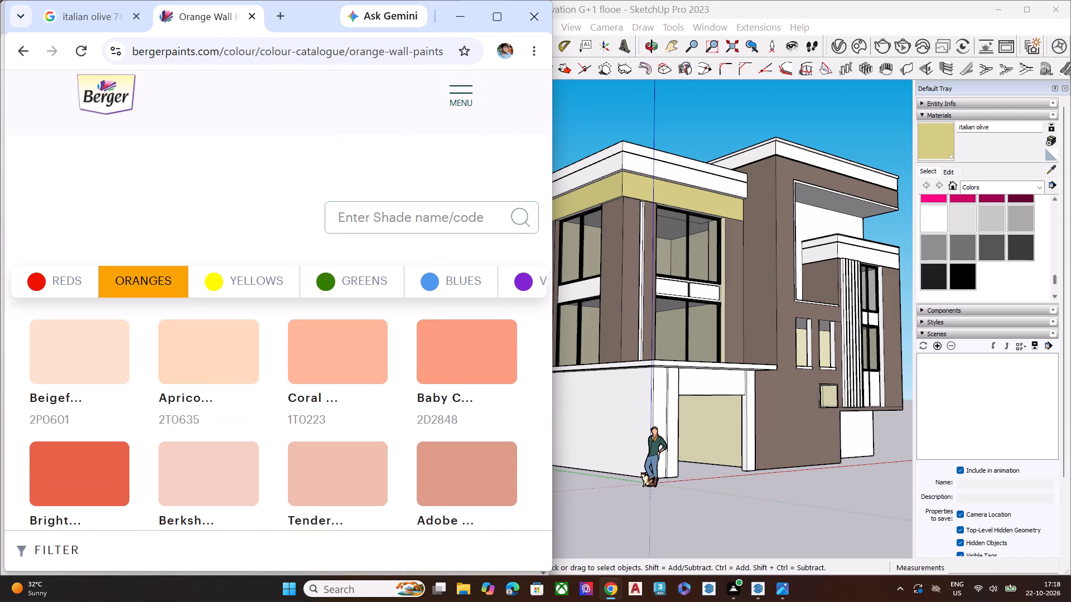
scroll(296, 297, "down", 3)
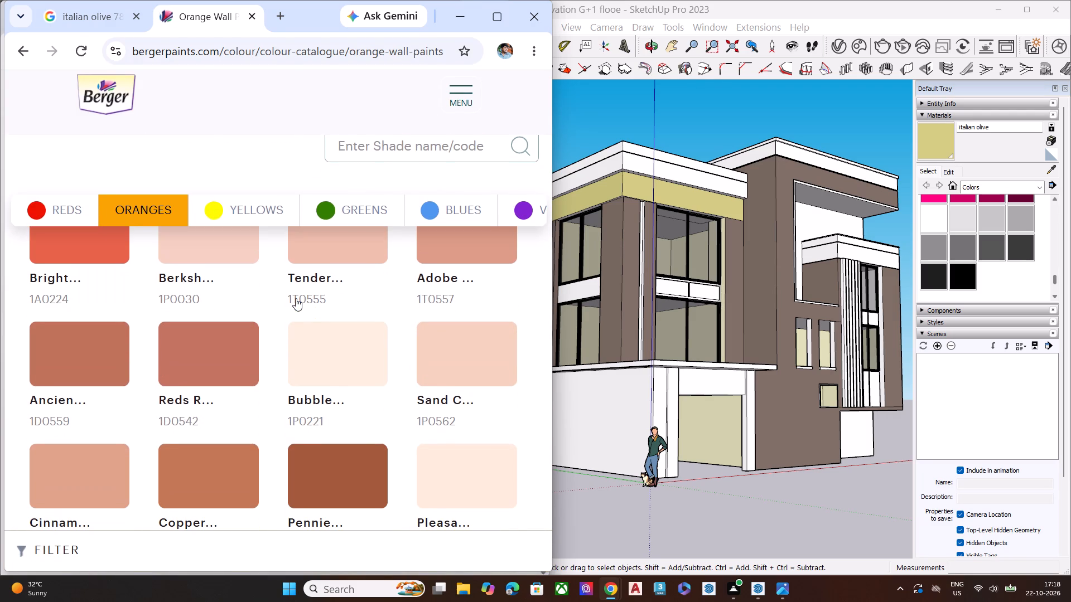
scroll(296, 298, "down", 4)
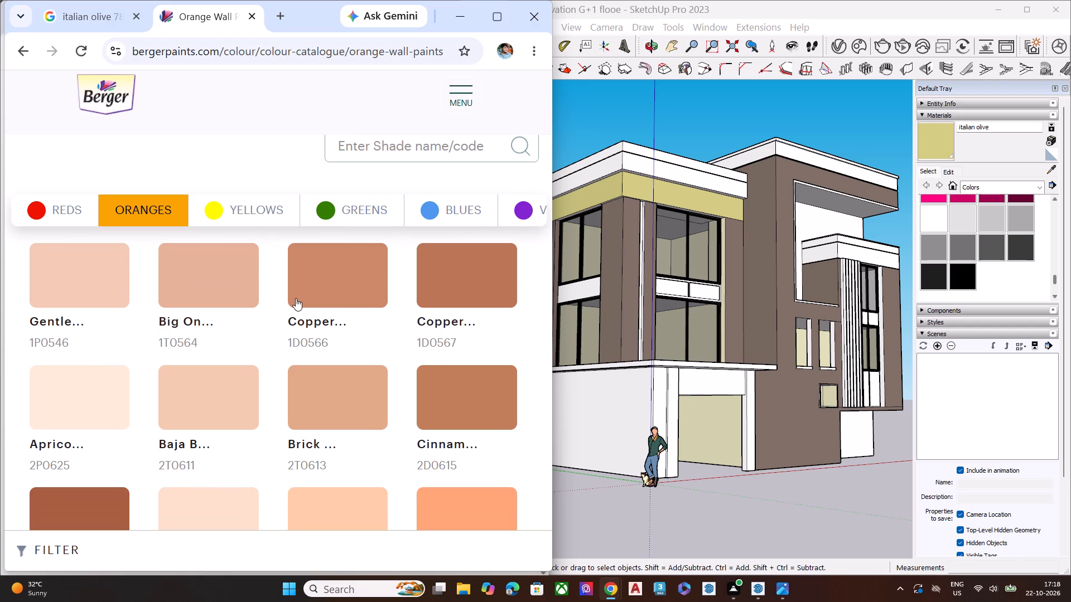
Reopen the recently closed Asian Paints page on exterior house paint colours from the browsing history.
left_click(542, 51)
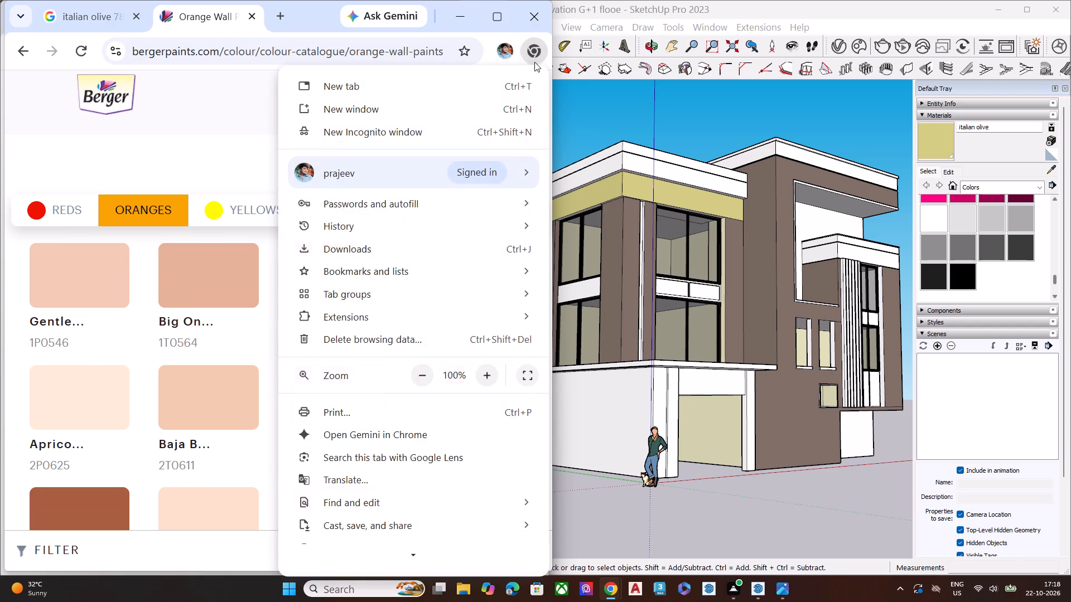
left_click(384, 240)
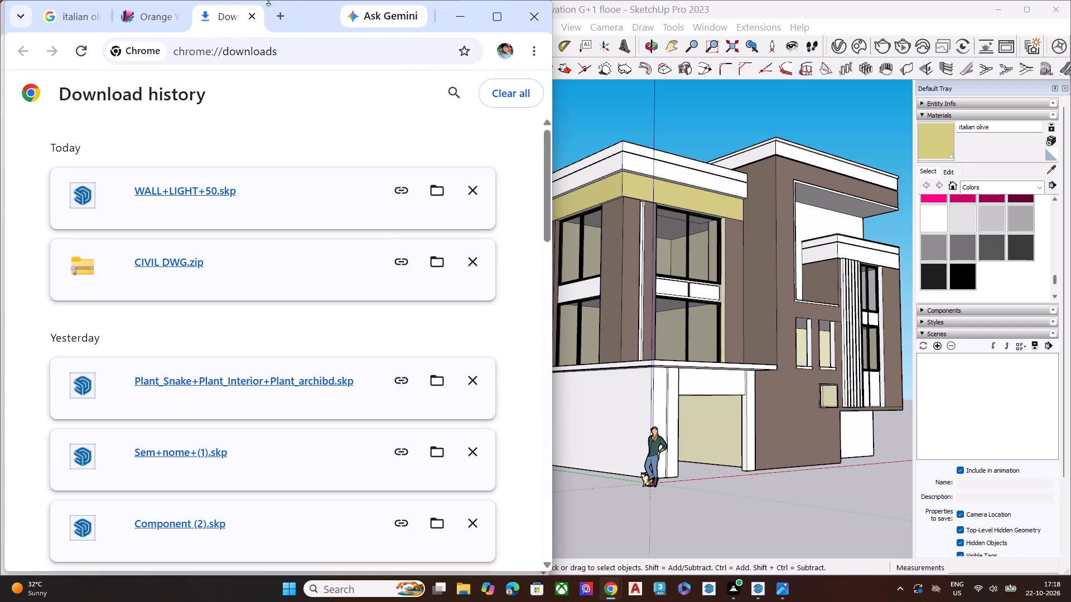
left_click(531, 55)
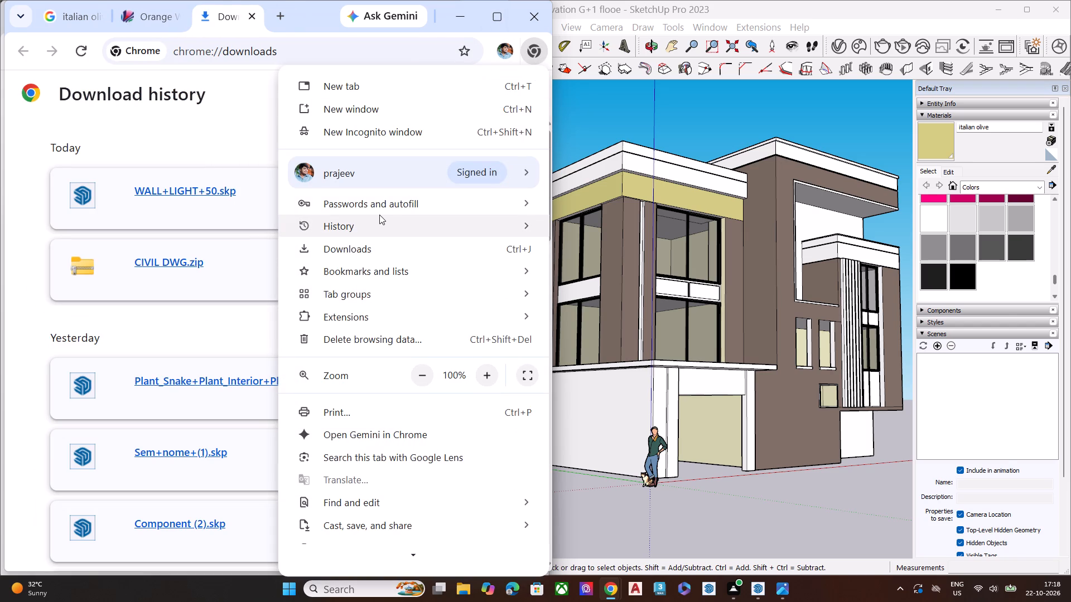
left_click(379, 216)
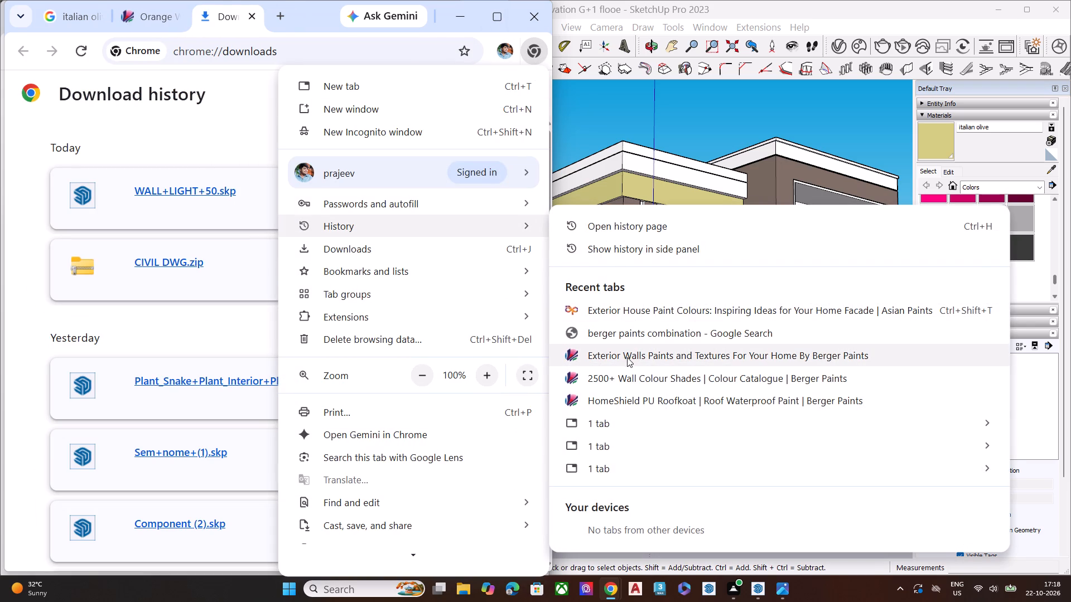
left_click(631, 312)
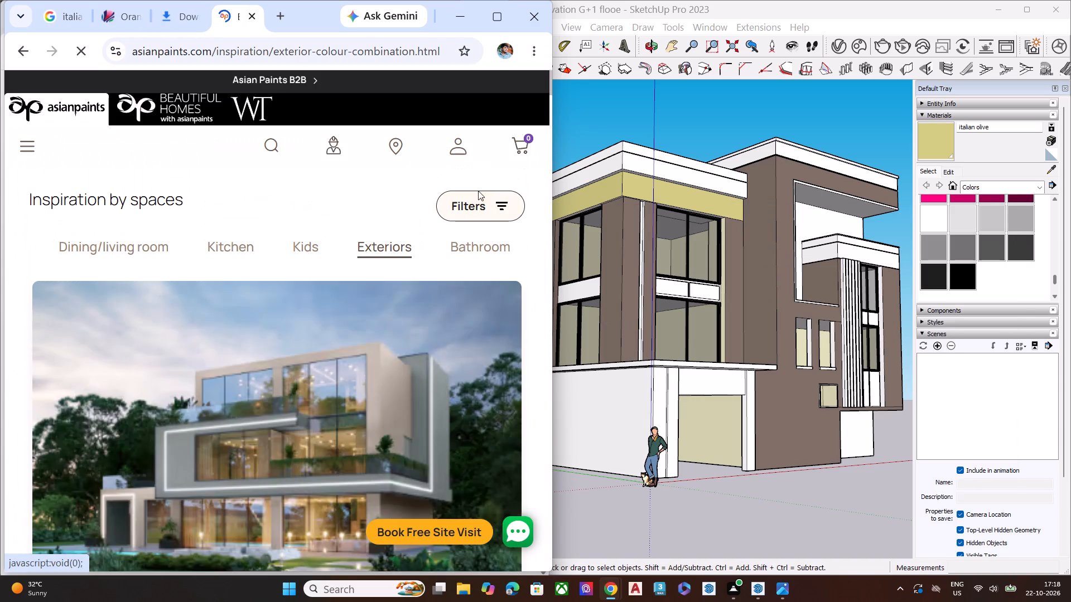
Load more Asian Paints exterior ideas and examine the colour combinations used on the house facades.
scroll(391, 265, "down", 5)
scroll(322, 299, "down", 16)
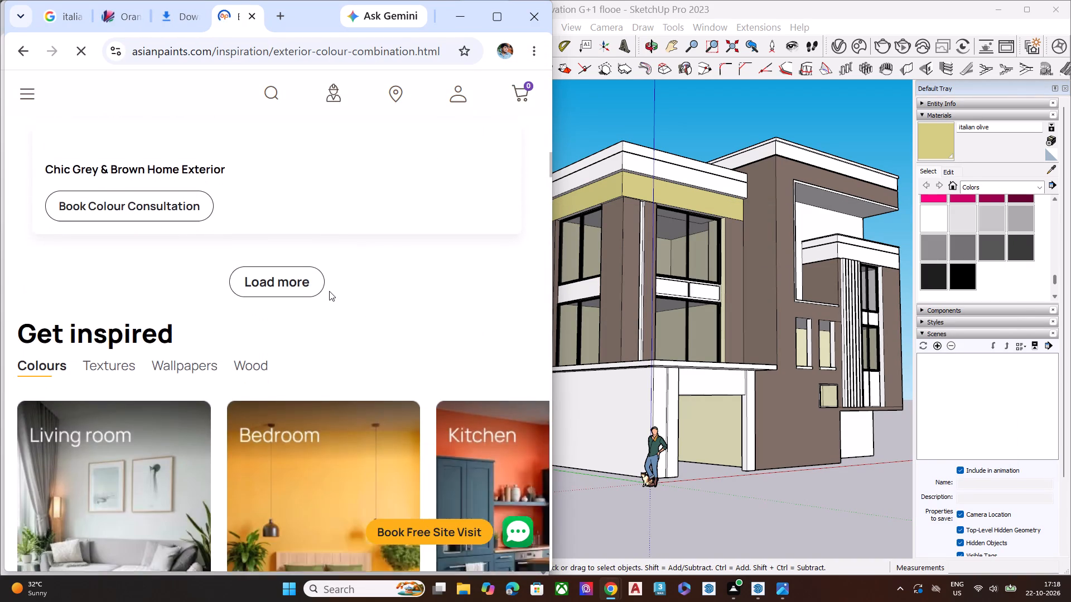
left_click(277, 234)
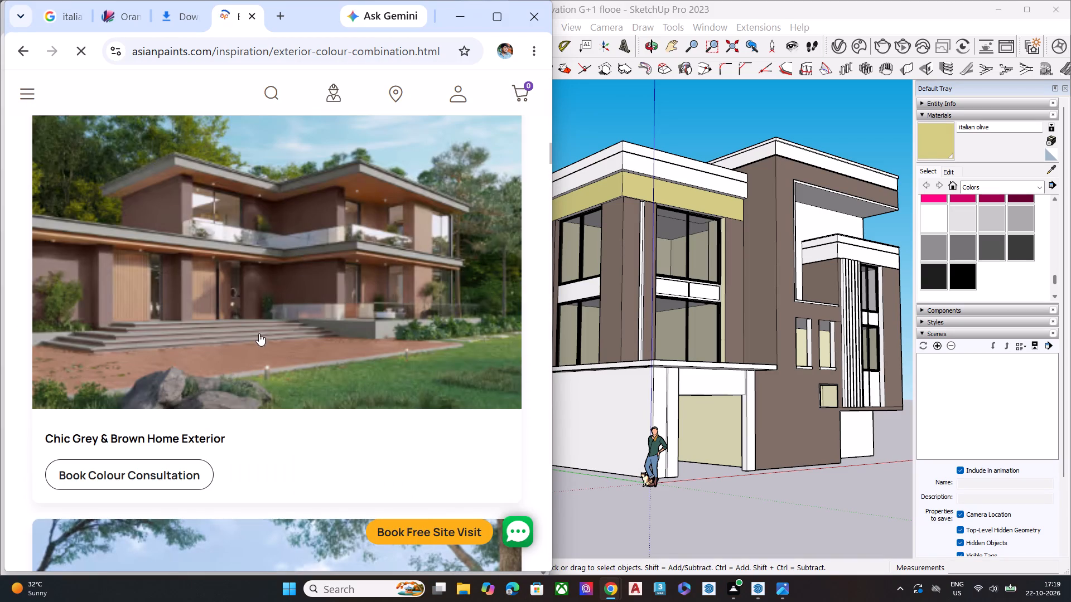
scroll(303, 291, "down", 12)
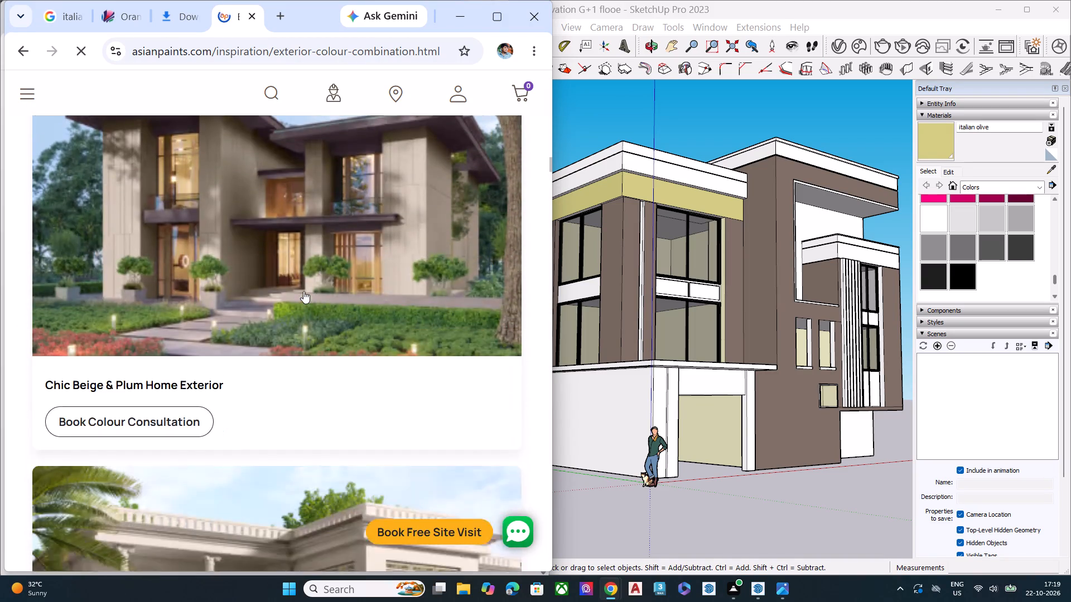
scroll(303, 291, "down", 18)
scroll(303, 291, "up", 1)
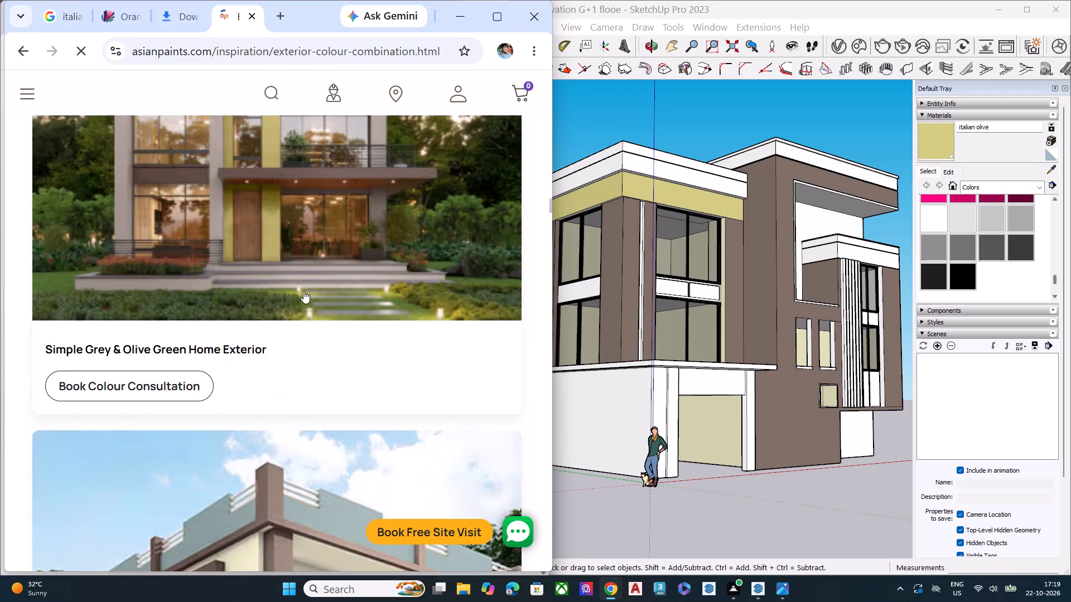
scroll(303, 291, "up", 2)
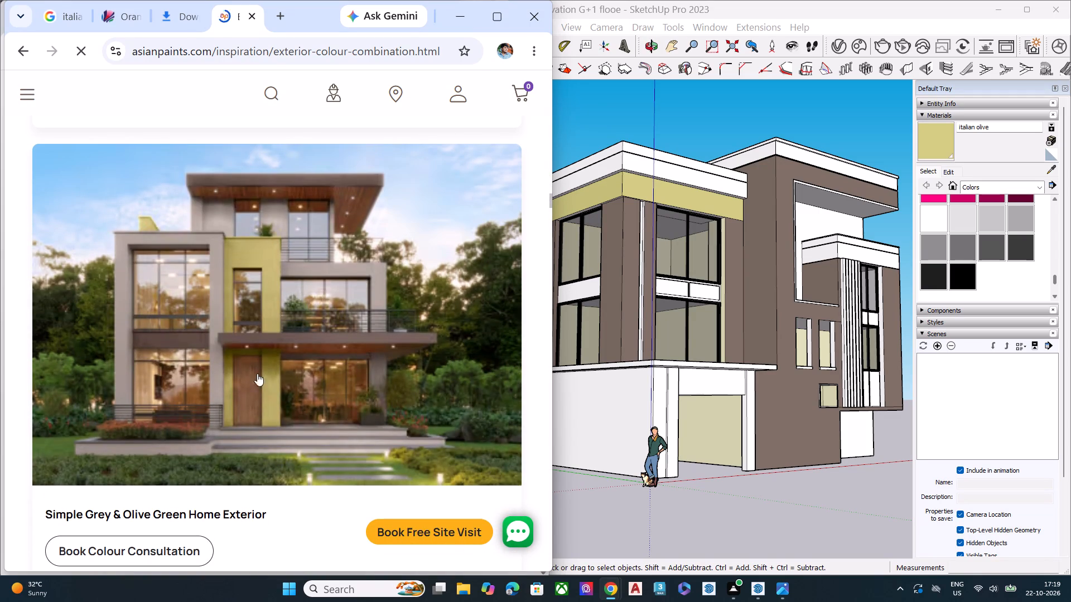
Open the Simple Grey & Olive Green Home Exterior idea and examine its colour combination.
left_click(196, 542)
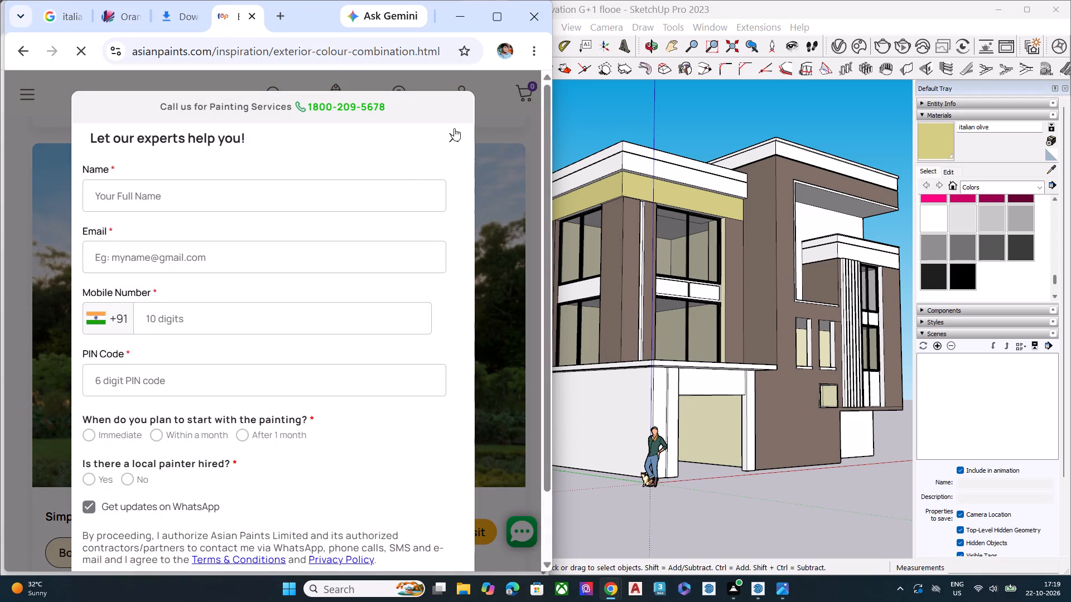
left_click(455, 128)
scroll(173, 382, "down", 3)
scroll(239, 296, "up", 6)
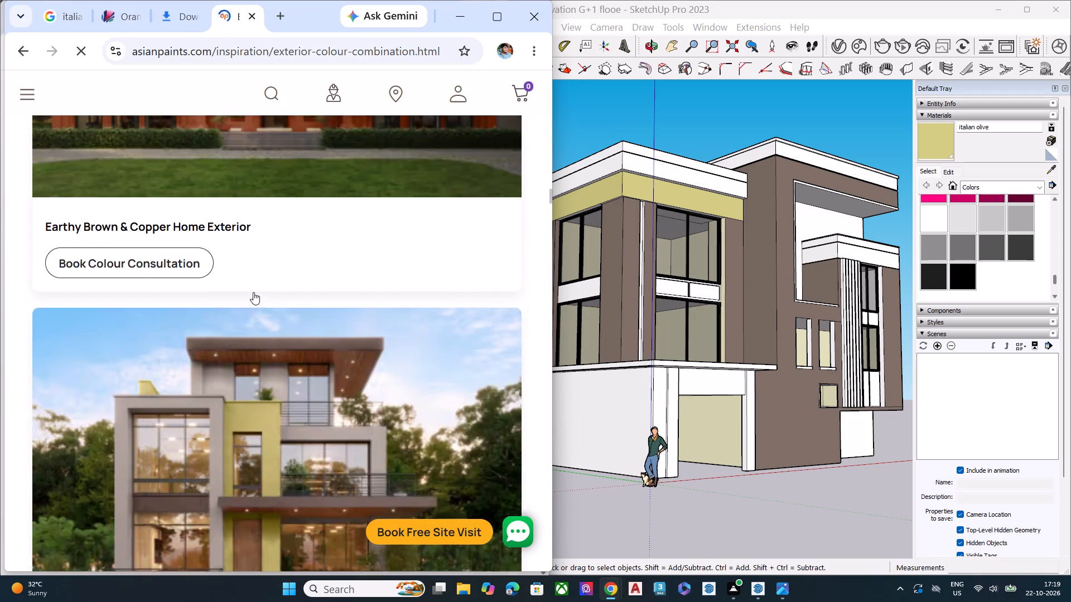
left_click(253, 292)
scroll(267, 317, "down", 4)
left_click(269, 321)
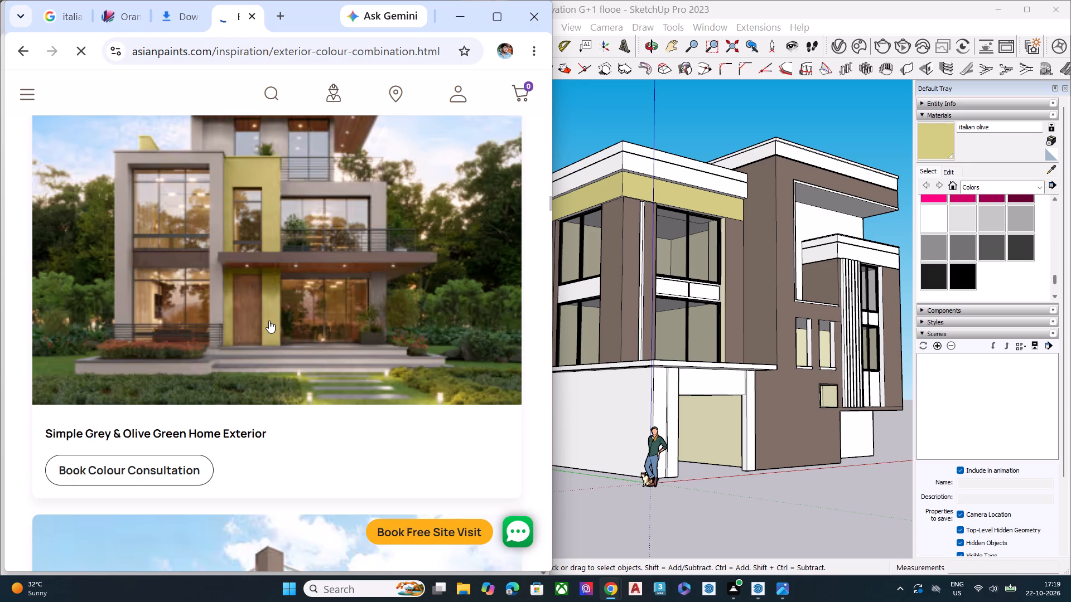
scroll(269, 321, "down", 5)
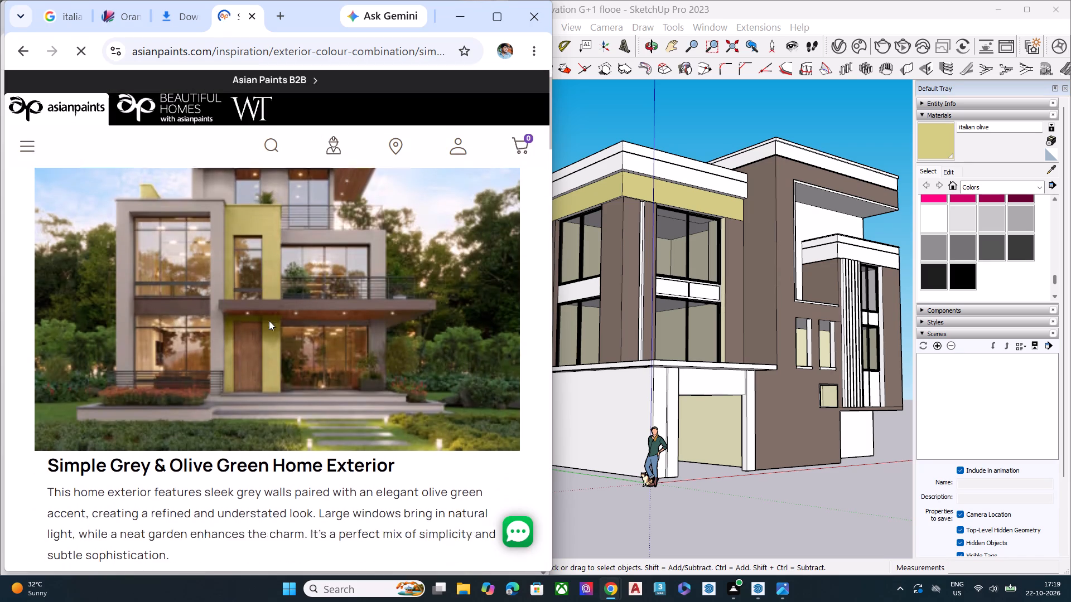
scroll(269, 321, "down", 2)
scroll(269, 321, "up", 2)
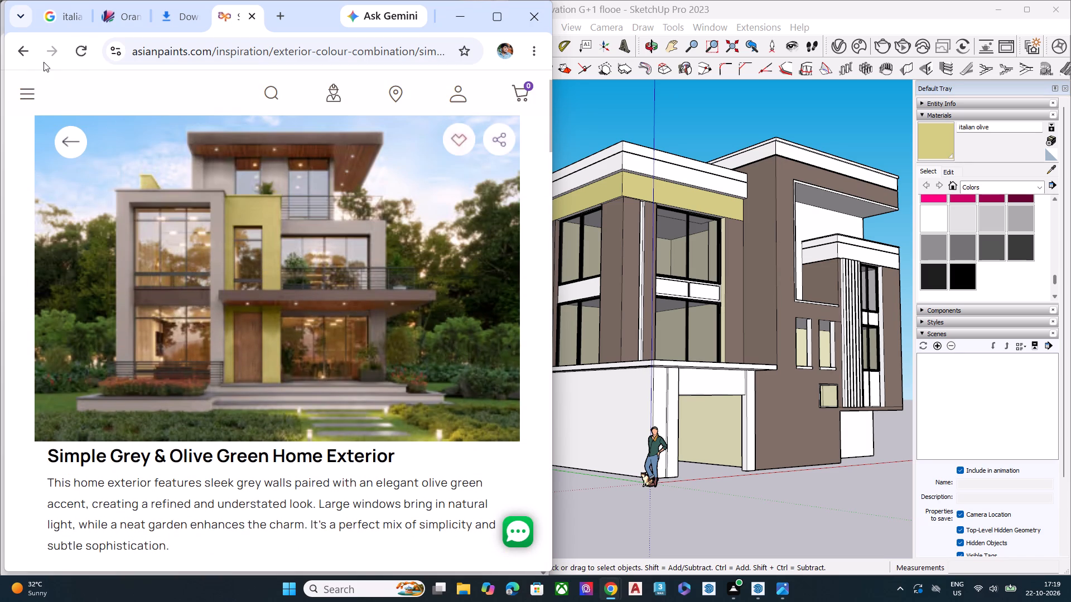
Return to the exterior ideas, open Chic Grey & Brown Home Exterior, and look at the shades used.
left_click(69, 143)
scroll(242, 263, "up", 7)
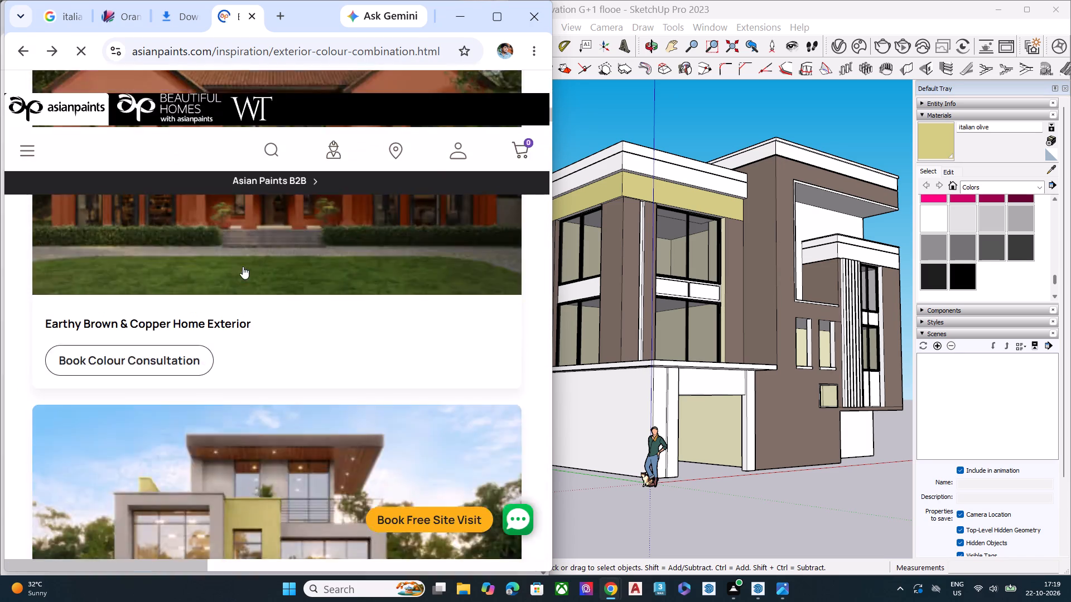
scroll(271, 294, "up", 1)
scroll(271, 294, "down", 9)
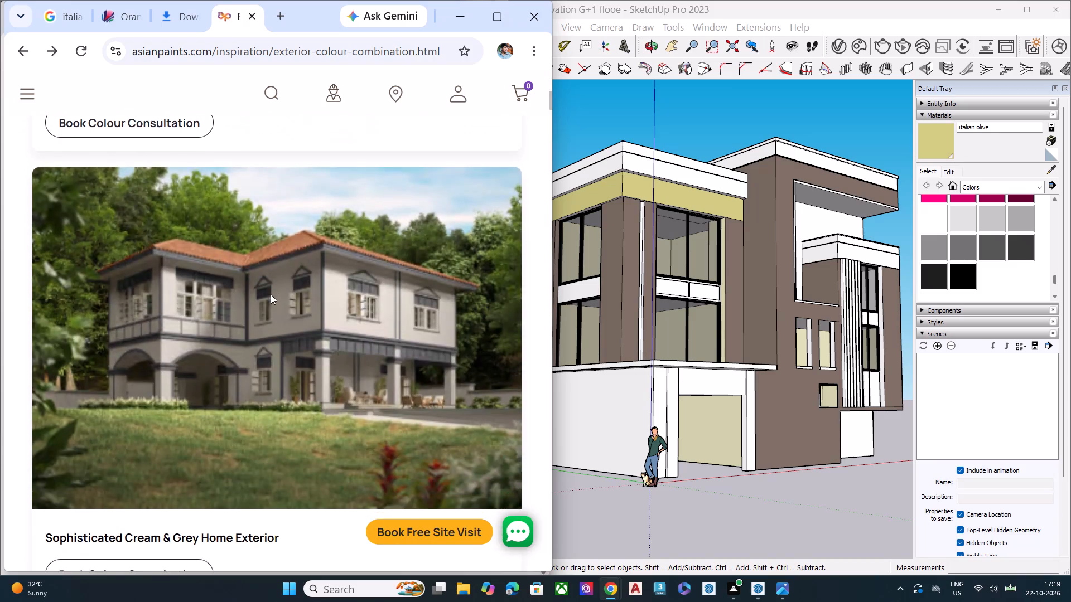
scroll(271, 294, "down", 18)
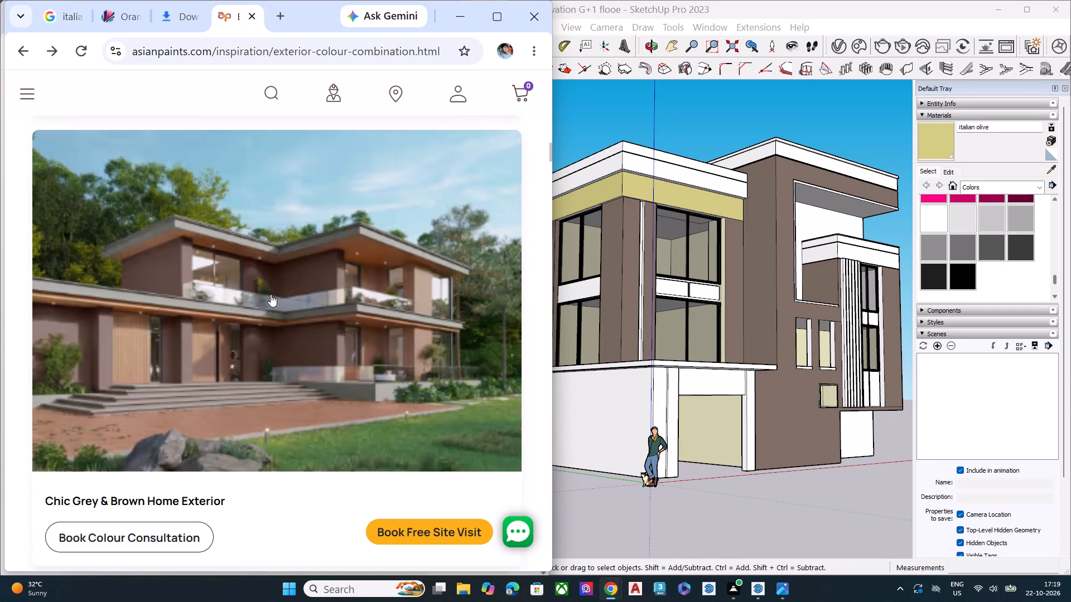
left_click(263, 298)
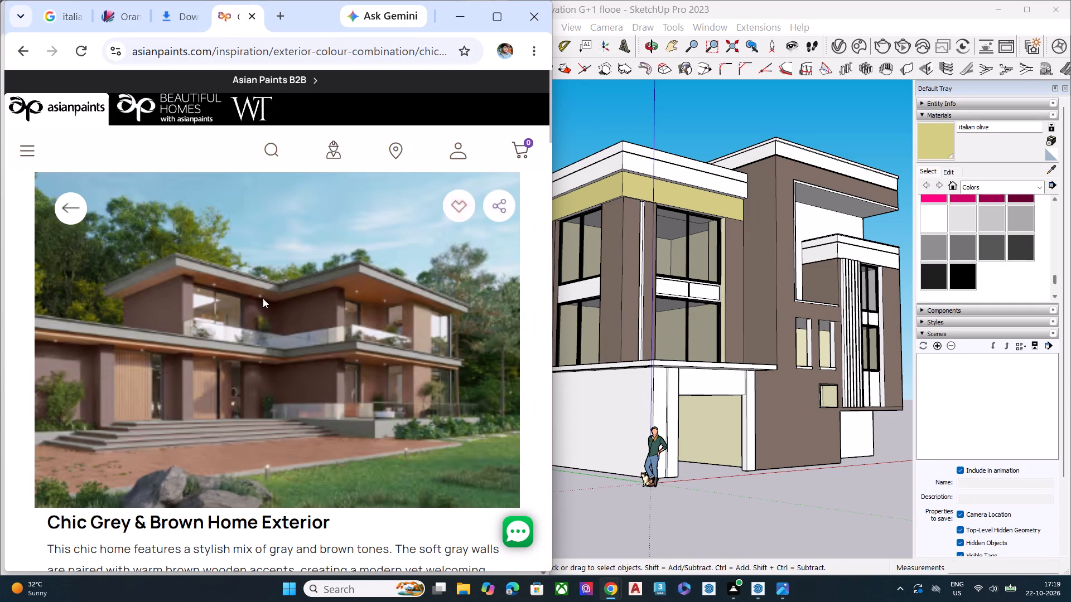
scroll(263, 298, "down", 2)
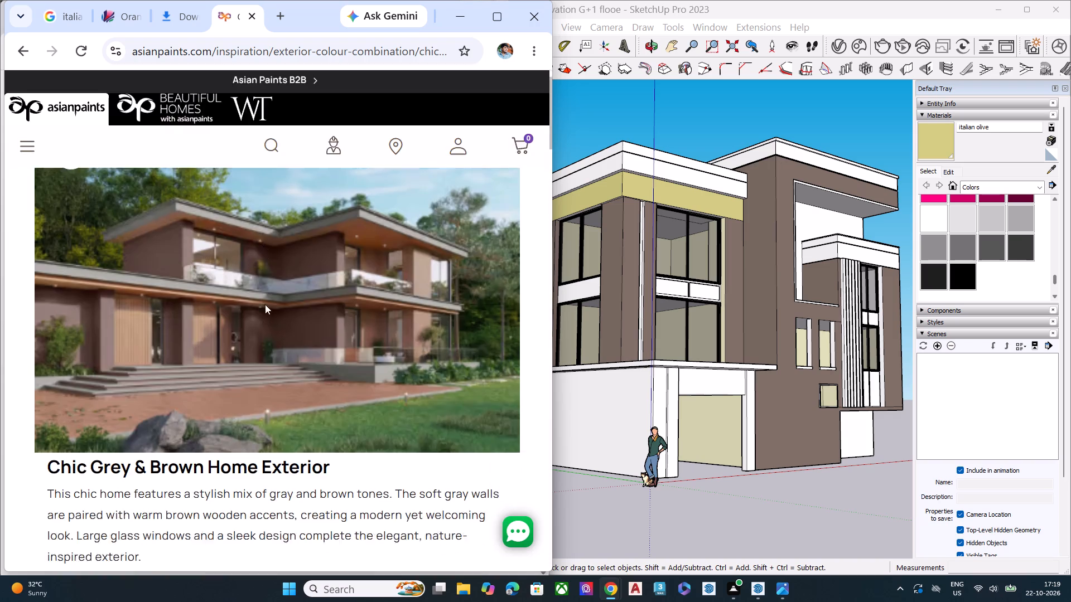
scroll(265, 304, "down", 3)
Open the Toasted Toffee 8751 shade page from the Chic Grey & Brown idea and examine its shade palette.
left_click(92, 299)
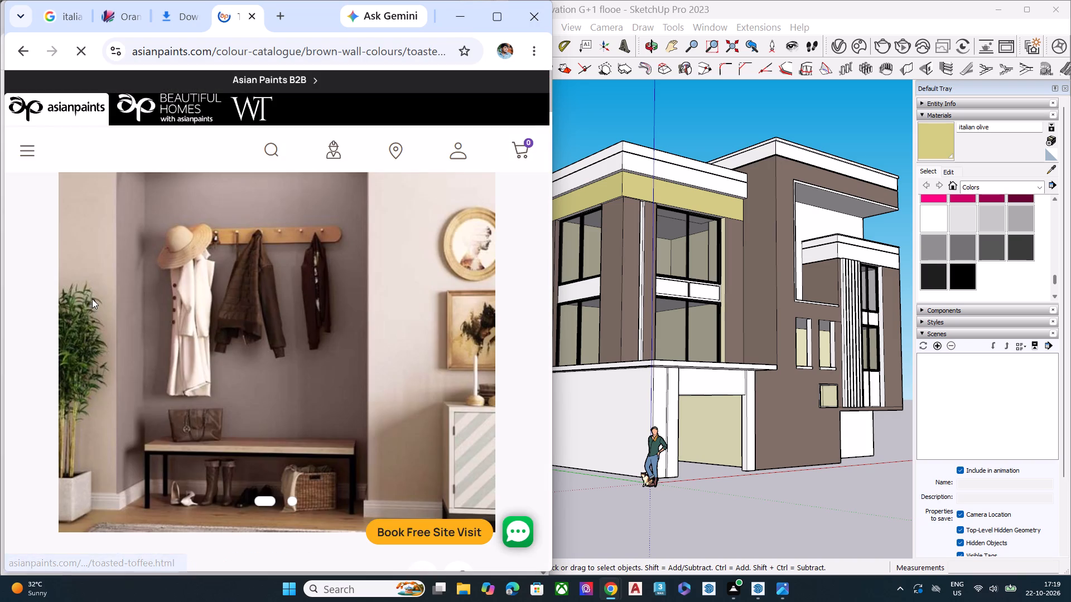
scroll(201, 284, "down", 7)
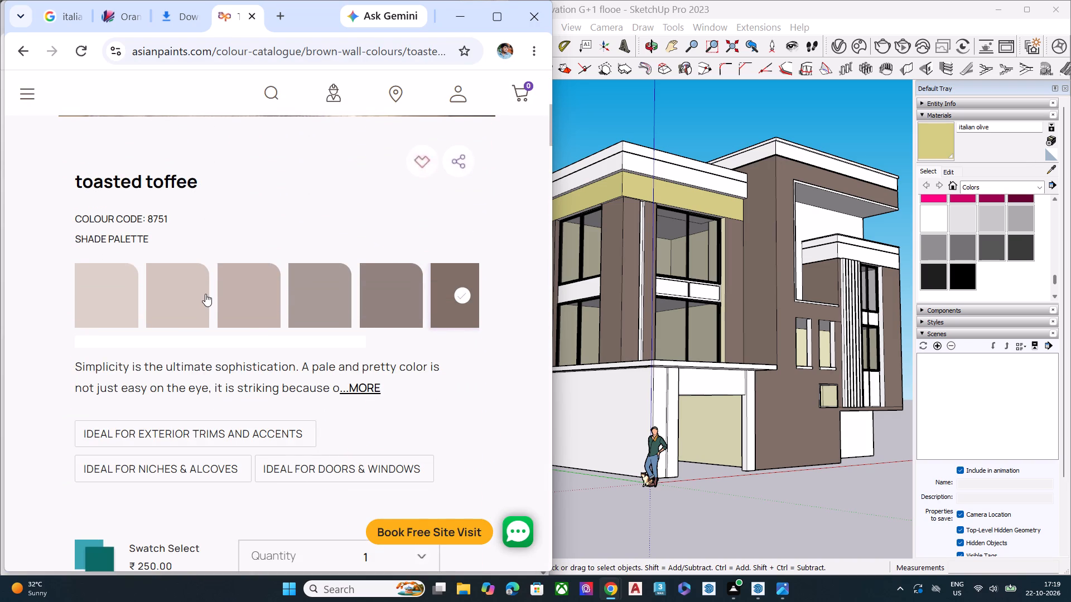
scroll(204, 289, "up", 4)
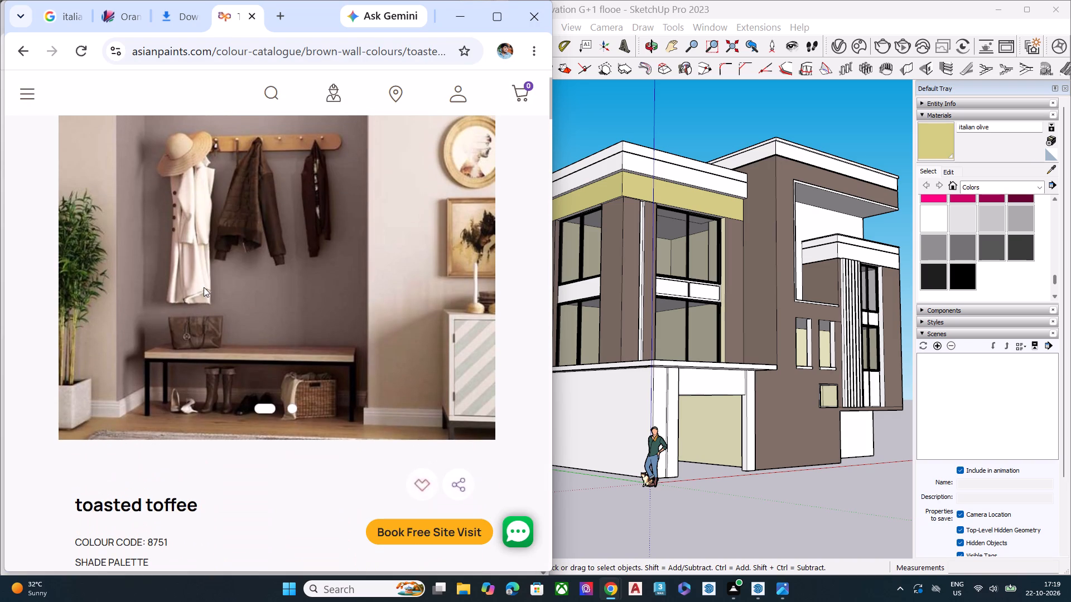
Go back to the Chic Grey & Brown idea and open its Nimbus Shower 8330 shade.
left_click(25, 54)
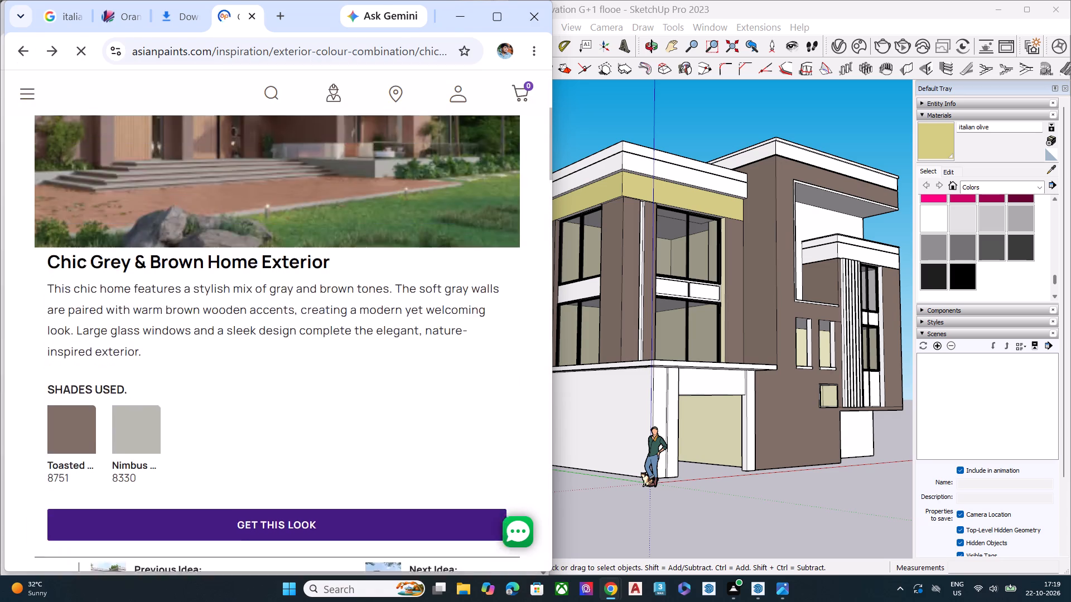
scroll(207, 308, "down", 1)
left_click(129, 219)
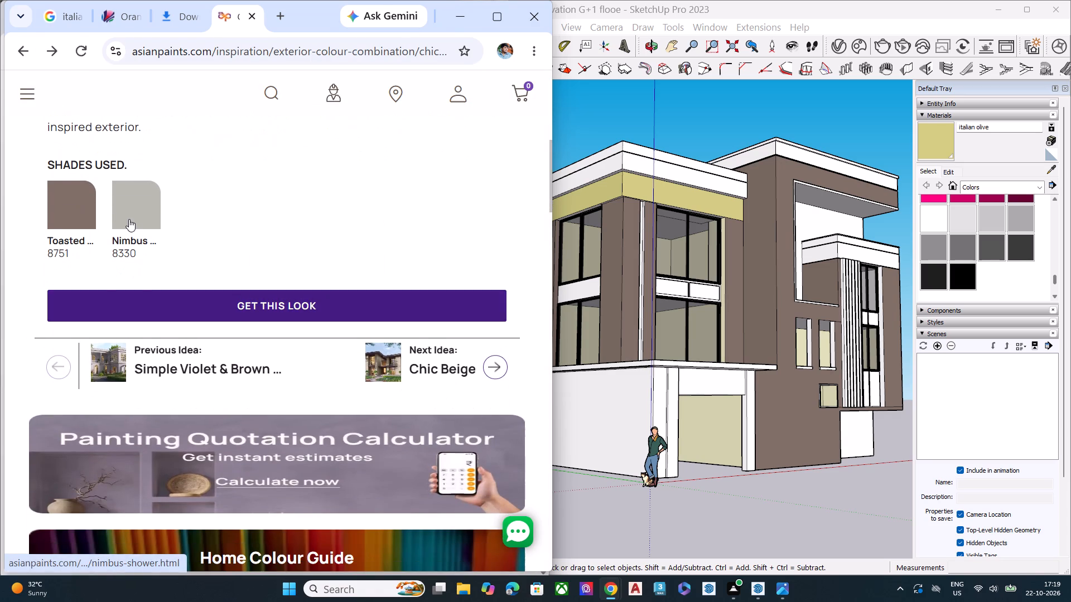
Examine the shade palette on the Nimbus Shower 8330 page.
scroll(239, 306, "down", 4)
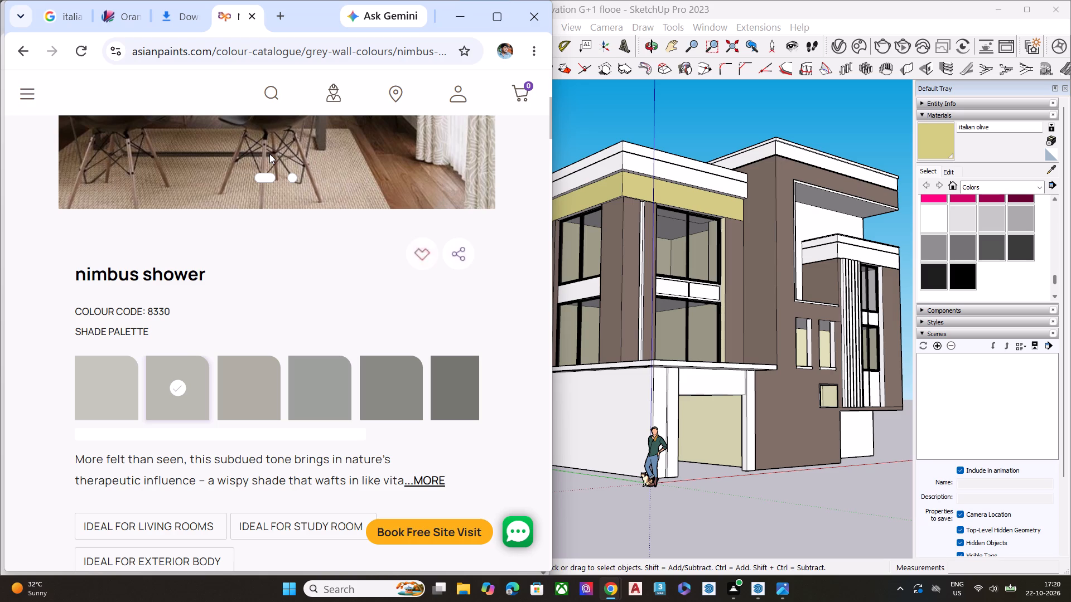
Search Google in a new browser tab for "nimbus shower asian paints".
left_click(282, 13)
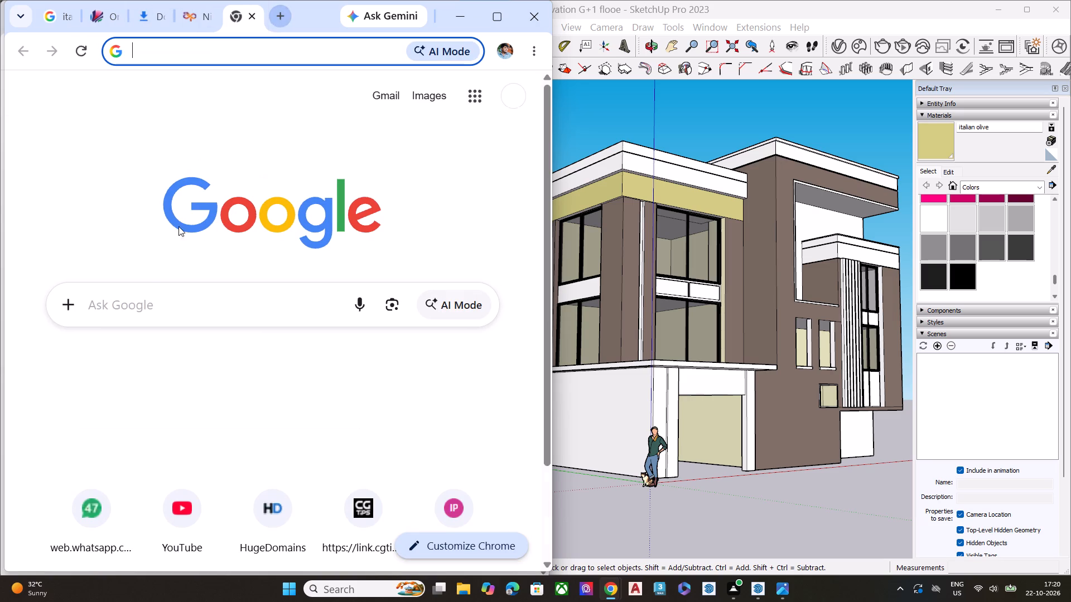
left_click(145, 314)
type("nimbus")
key("space")
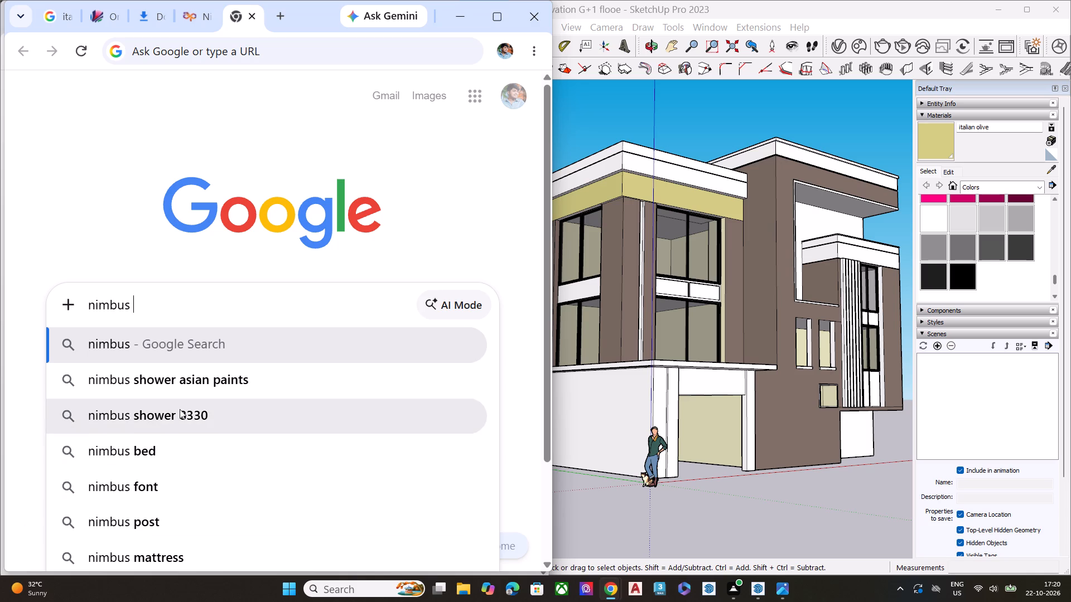
left_click(216, 385)
Change the search query to "nimbus shower asian rgb code for sketch up" and run it.
left_click(228, 117)
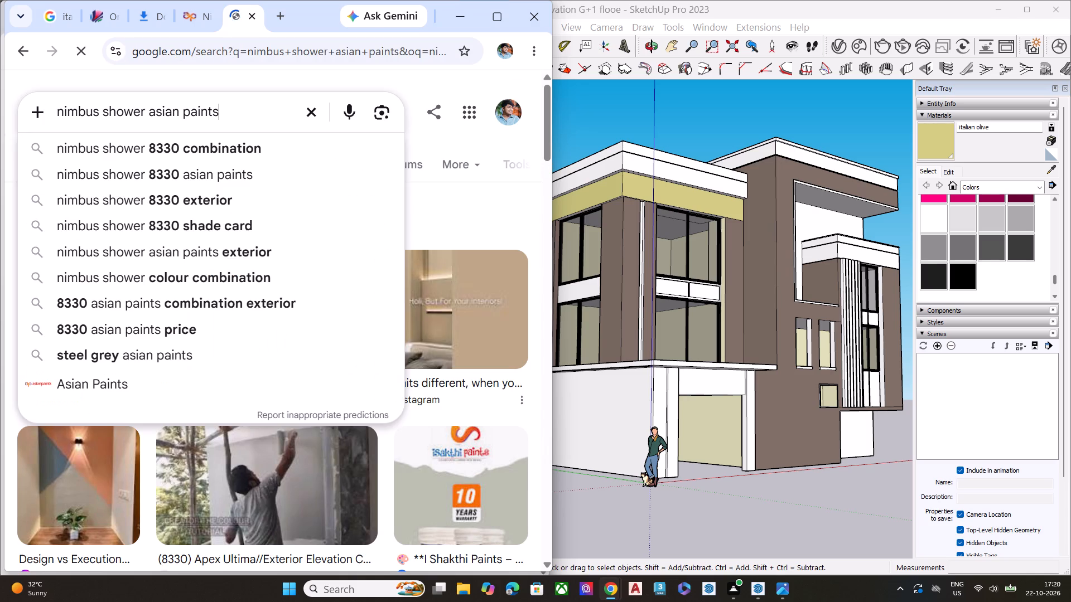
key("BackSpace")
key("BackSpace")
key("BackSpace")
key("BackSpace")
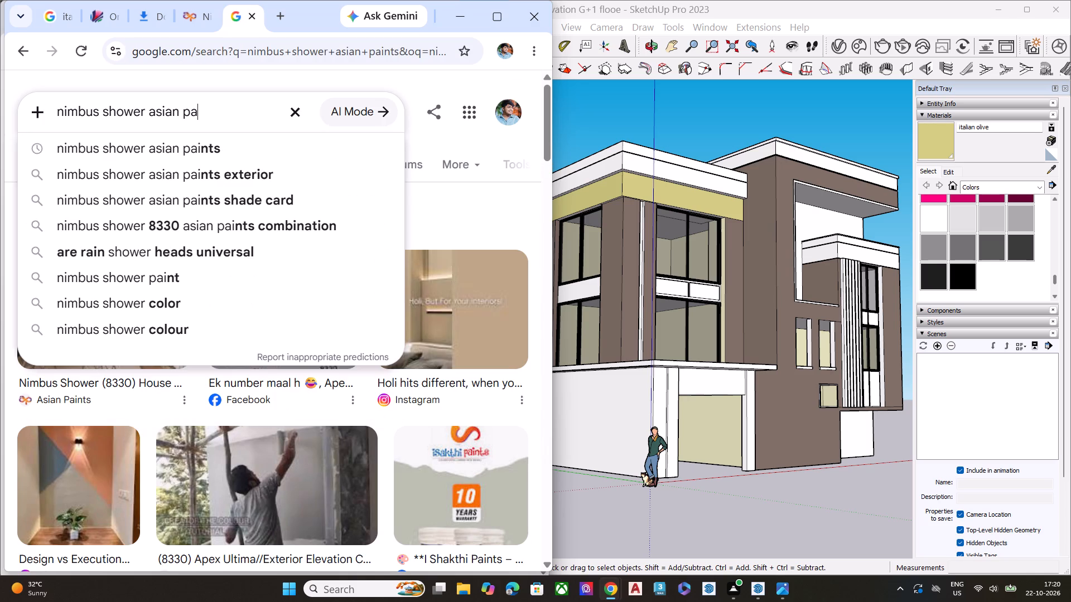
key("BackSpace")
key("BackSpace")
type("rgm")
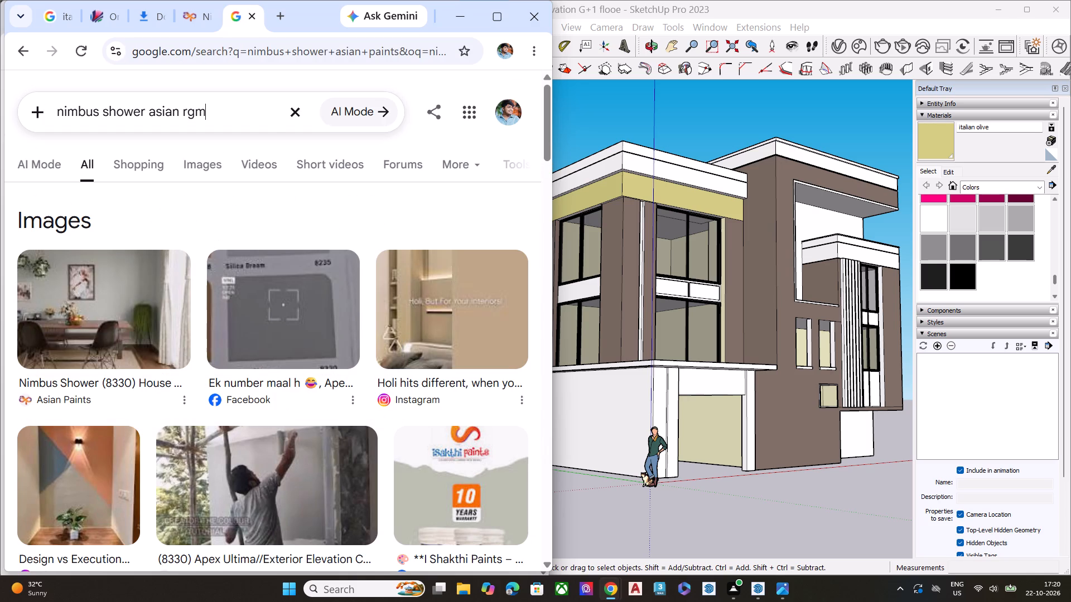
key("BackSpace")
type("b code in s")
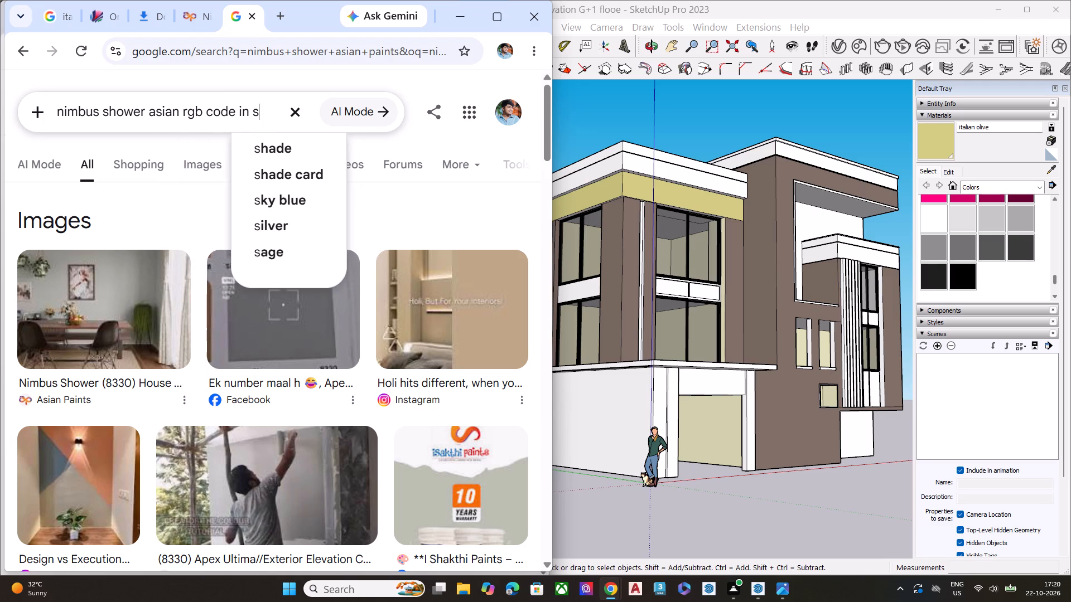
key("BackSpace")
key("BackSpace")
key("BackSpace")
key("BackSpace")
type("for sjetch")
key("space")
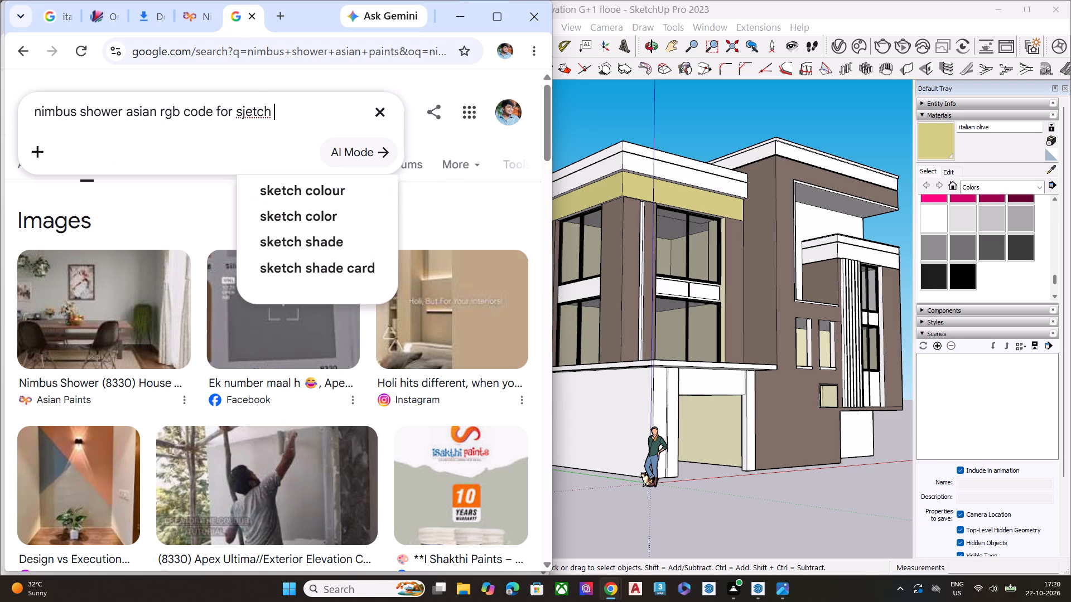
key("BackSpace")
key("BackSpace")
key("BackSpace")
key("BackSpace")
key("BackSpace")
key("BackSpace")
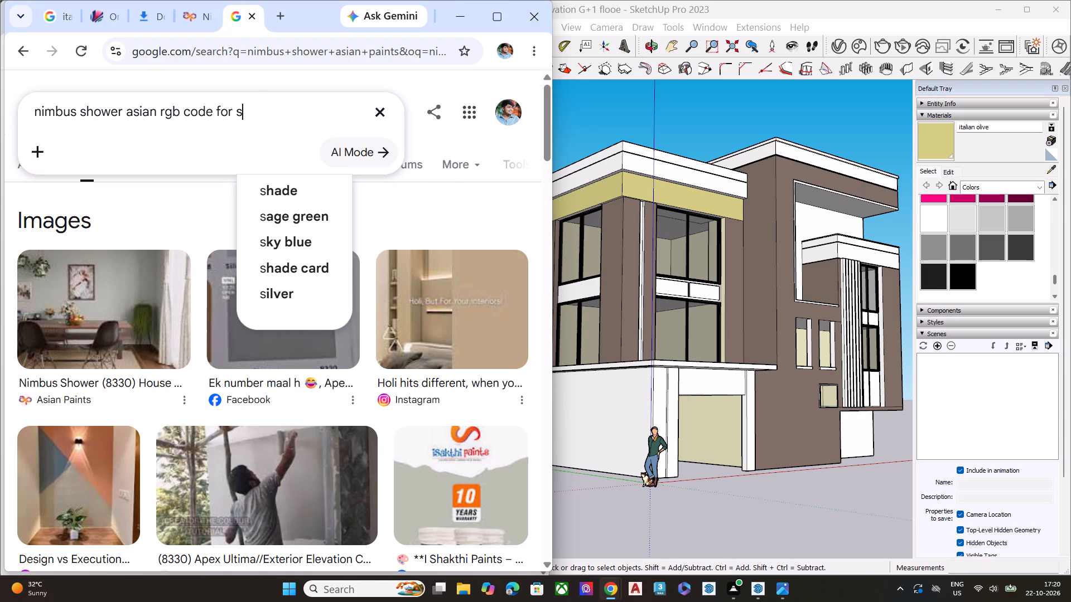
type("ketch")
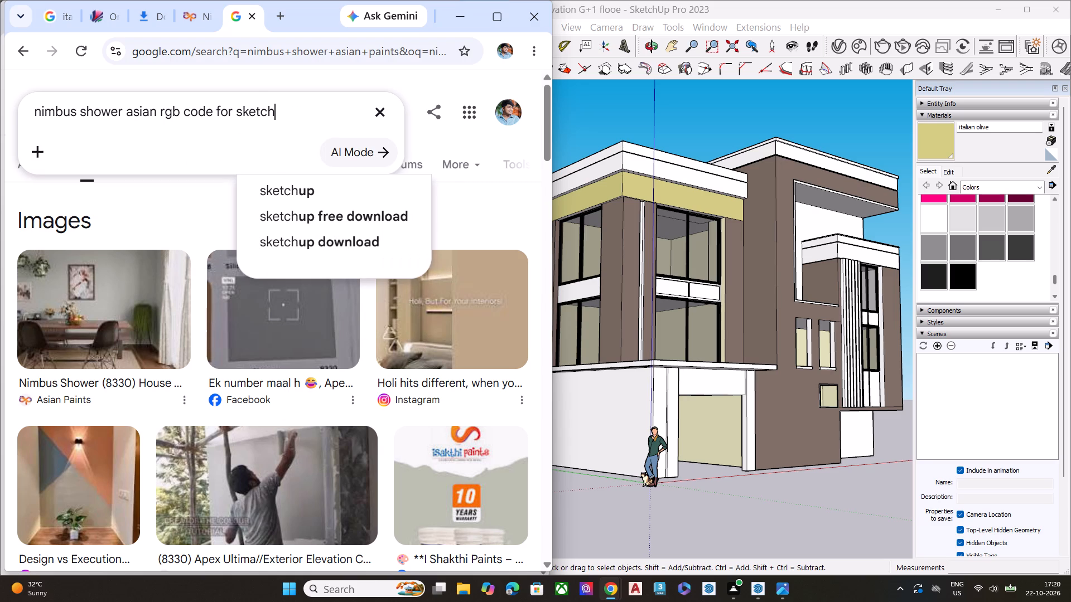
key("space")
type("up")
key("Return")
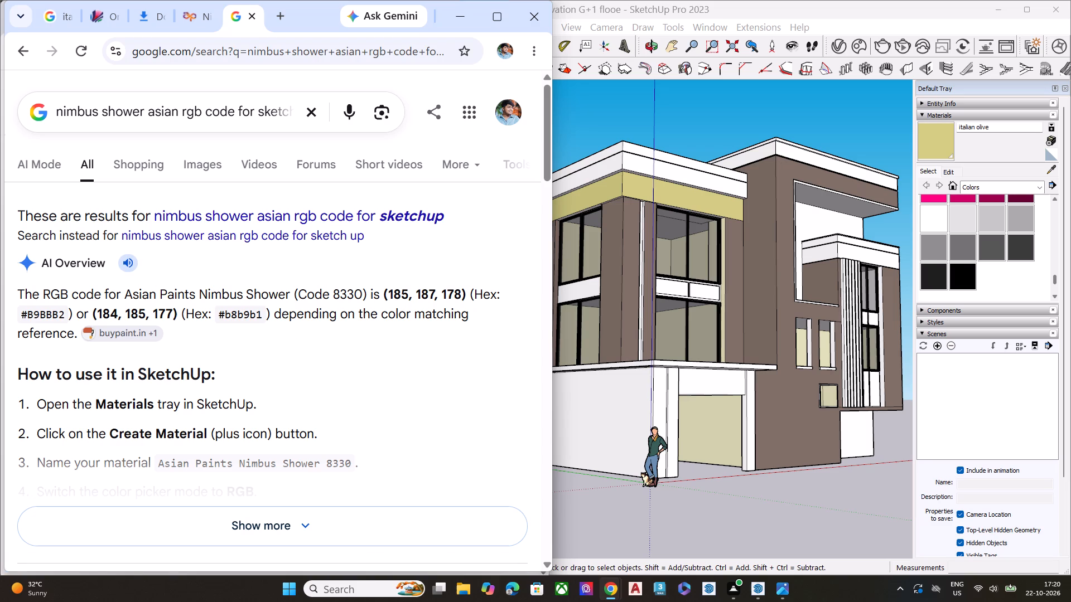
Compare the Nimbus Shower shade page with the RGB code search results, dismissing the colour quiz pop-up.
left_click(208, 21)
scroll(316, 372, "down", 5)
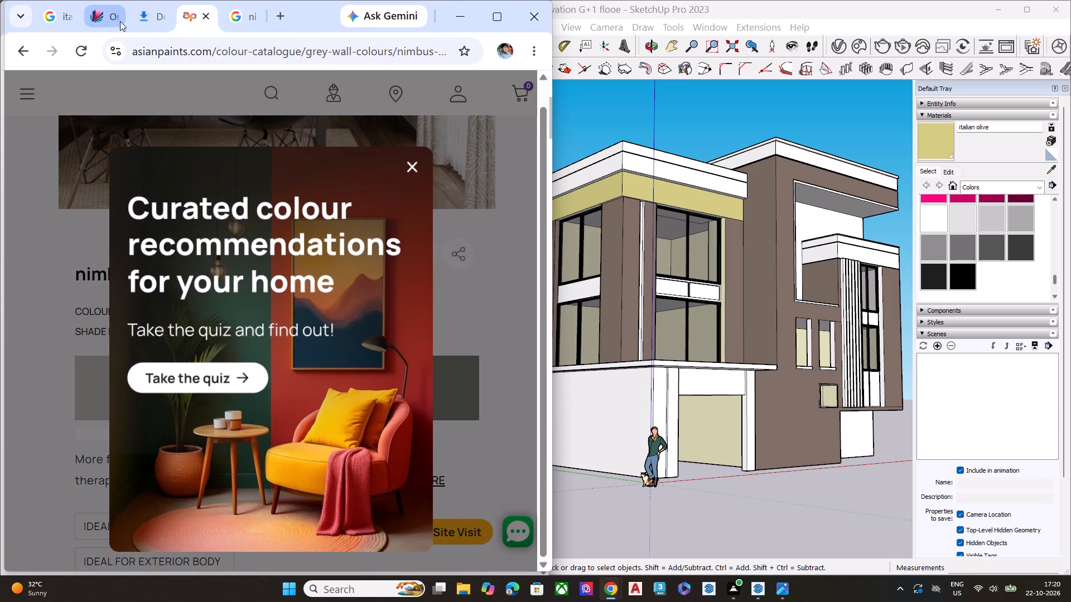
left_click(113, 21)
left_click(247, 22)
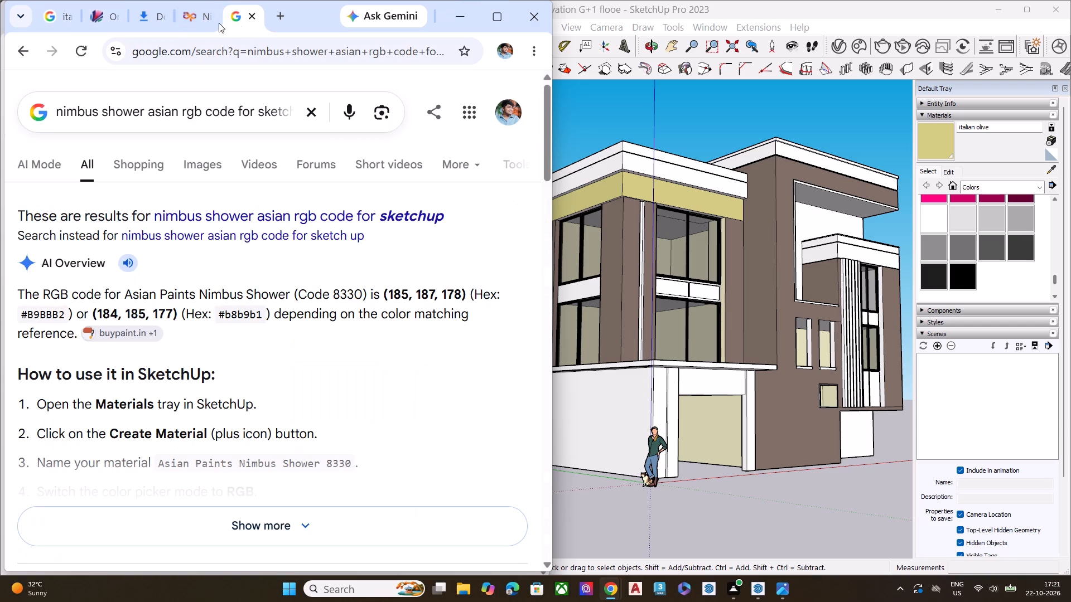
left_click(204, 25)
left_click(406, 164)
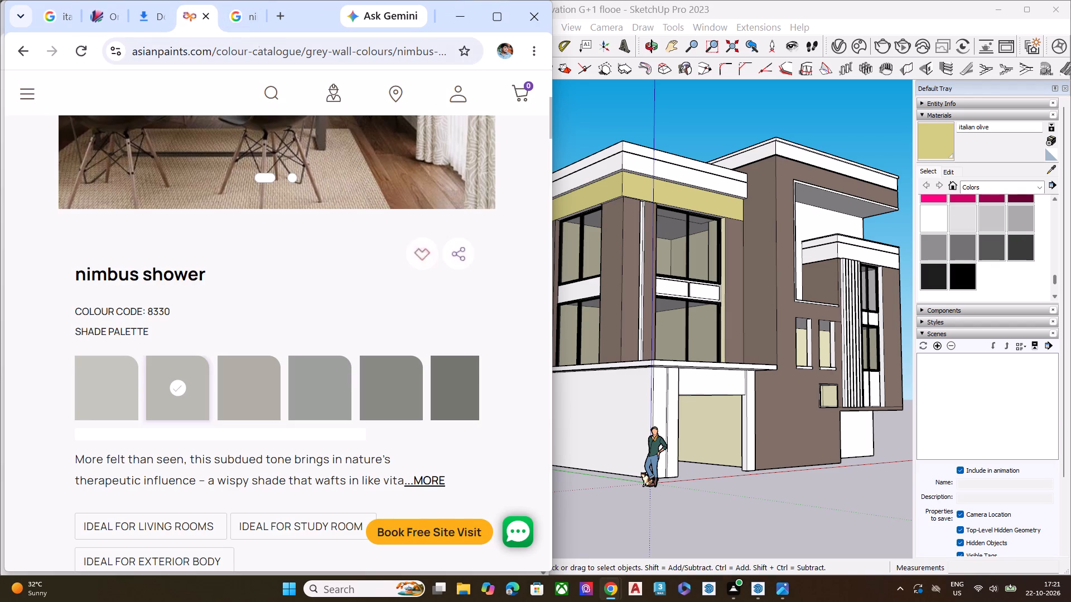
left_click(255, 23)
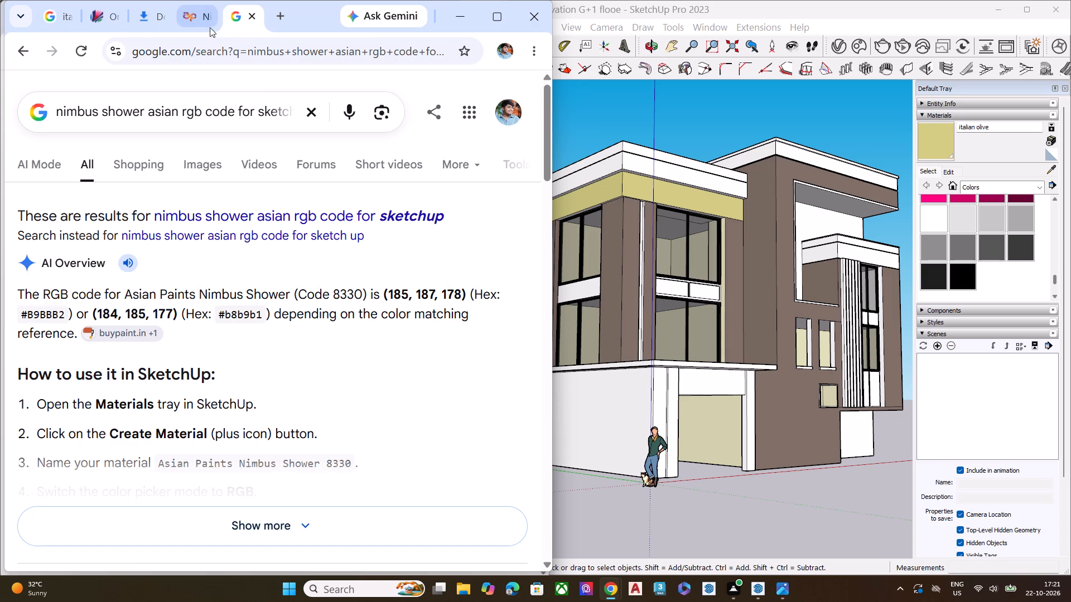
left_click(208, 20)
left_click(252, 20)
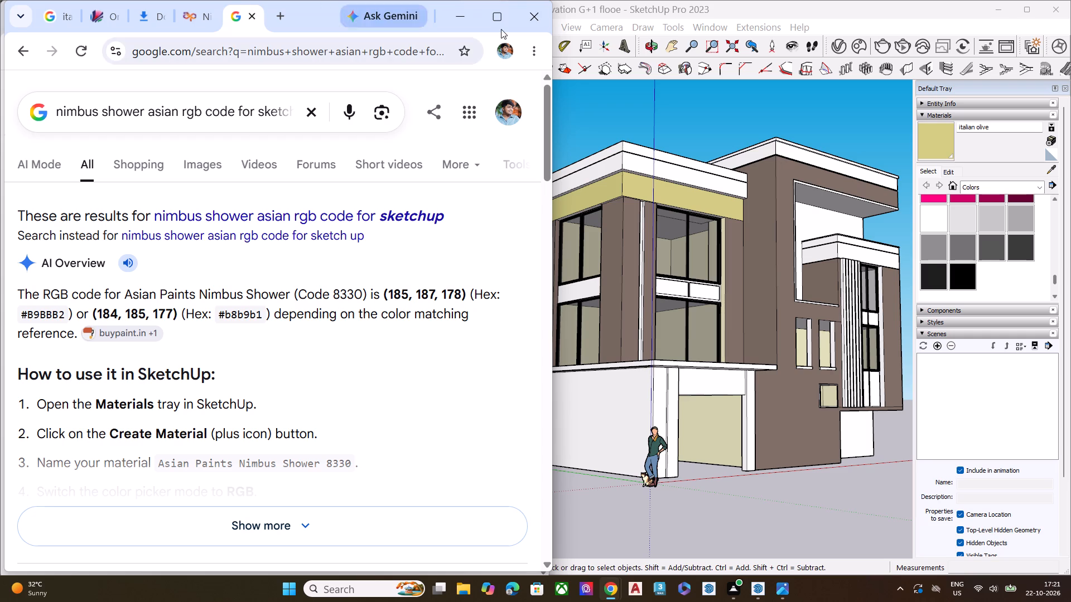
Switch to SketchUp and undo the olive paint on the band below the front block's roof.
left_click(764, 12)
scroll(583, 484, "down", 3)
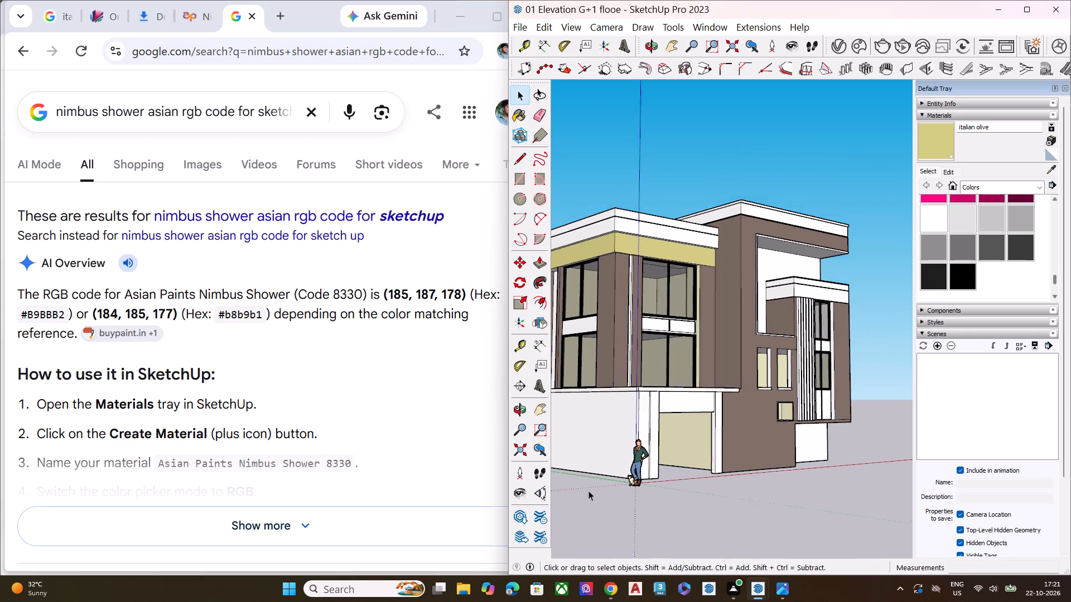
scroll(588, 491, "down", 2)
middle_click_drag(697, 480, 673, 504)
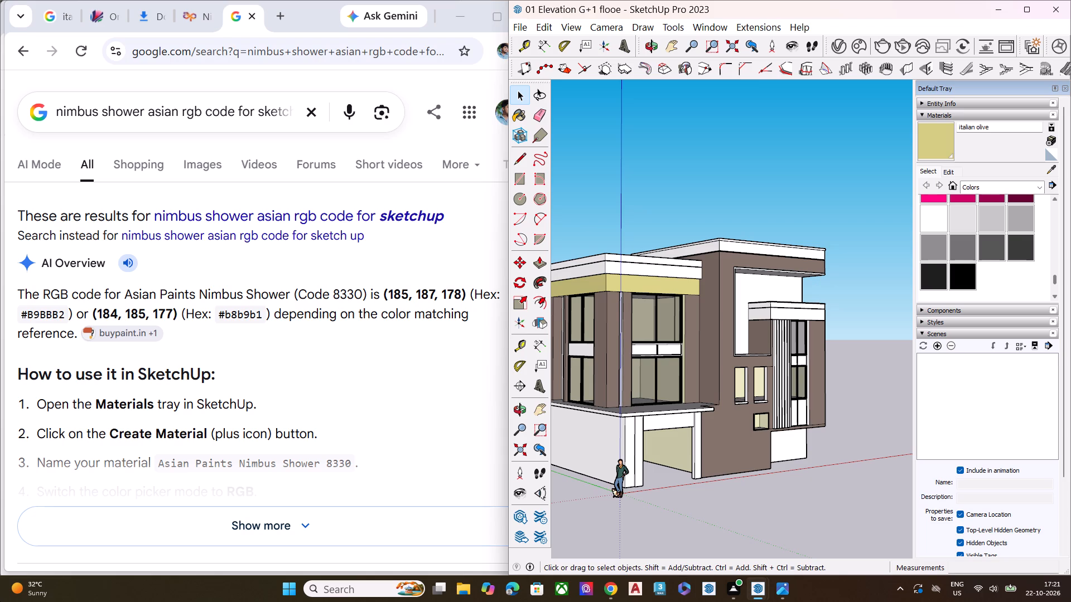
key("ctrl+z")
key("ctrl+z")
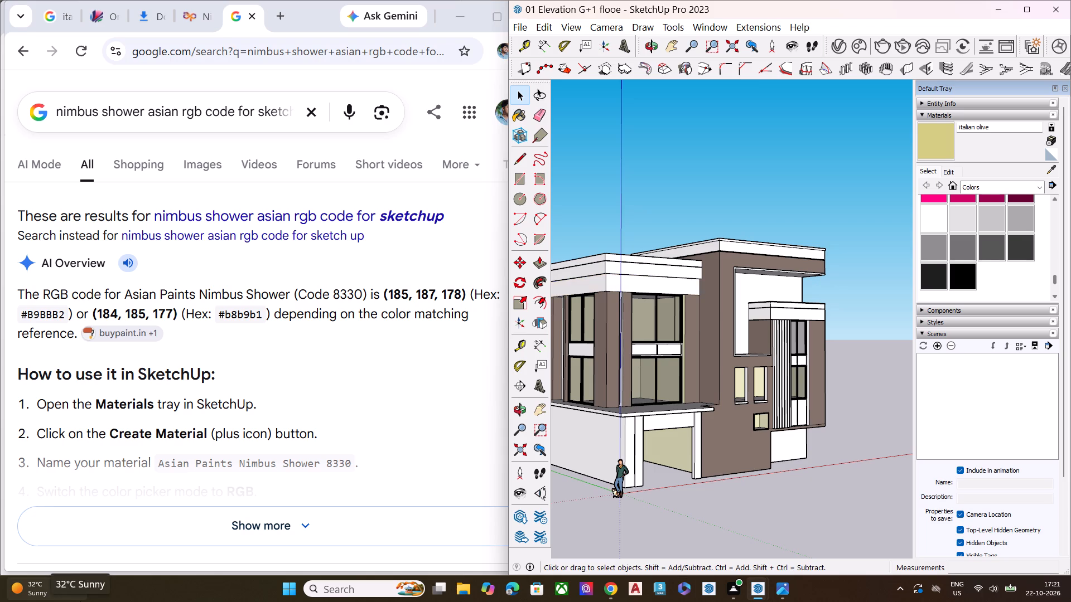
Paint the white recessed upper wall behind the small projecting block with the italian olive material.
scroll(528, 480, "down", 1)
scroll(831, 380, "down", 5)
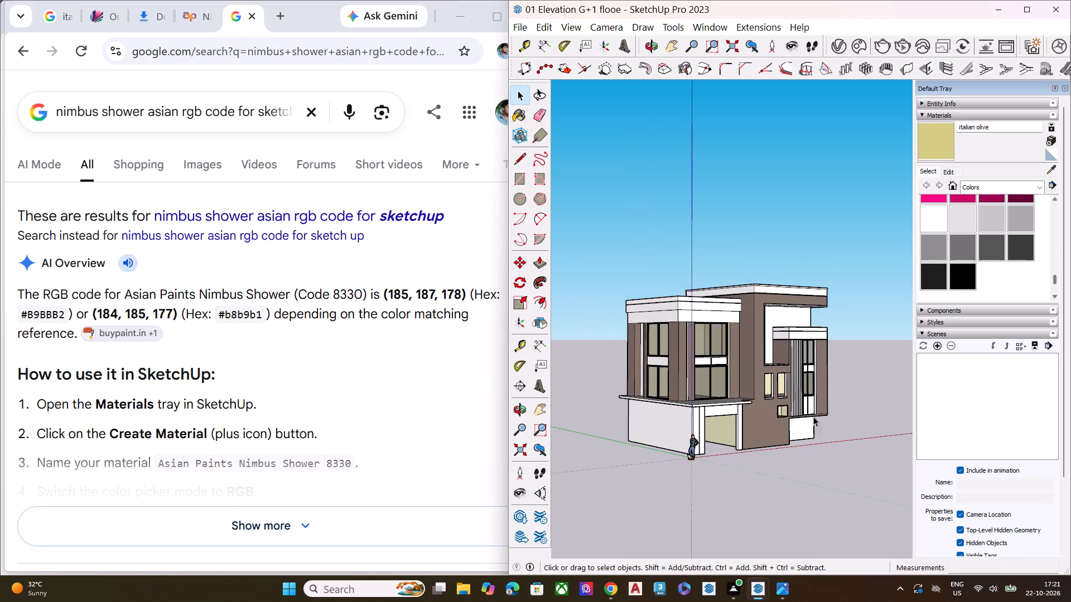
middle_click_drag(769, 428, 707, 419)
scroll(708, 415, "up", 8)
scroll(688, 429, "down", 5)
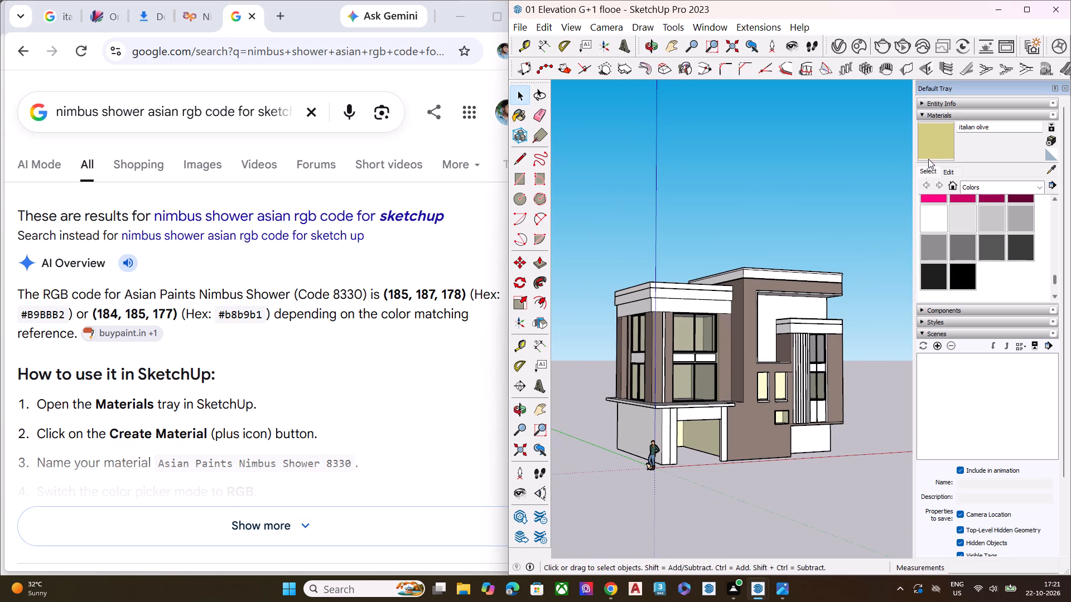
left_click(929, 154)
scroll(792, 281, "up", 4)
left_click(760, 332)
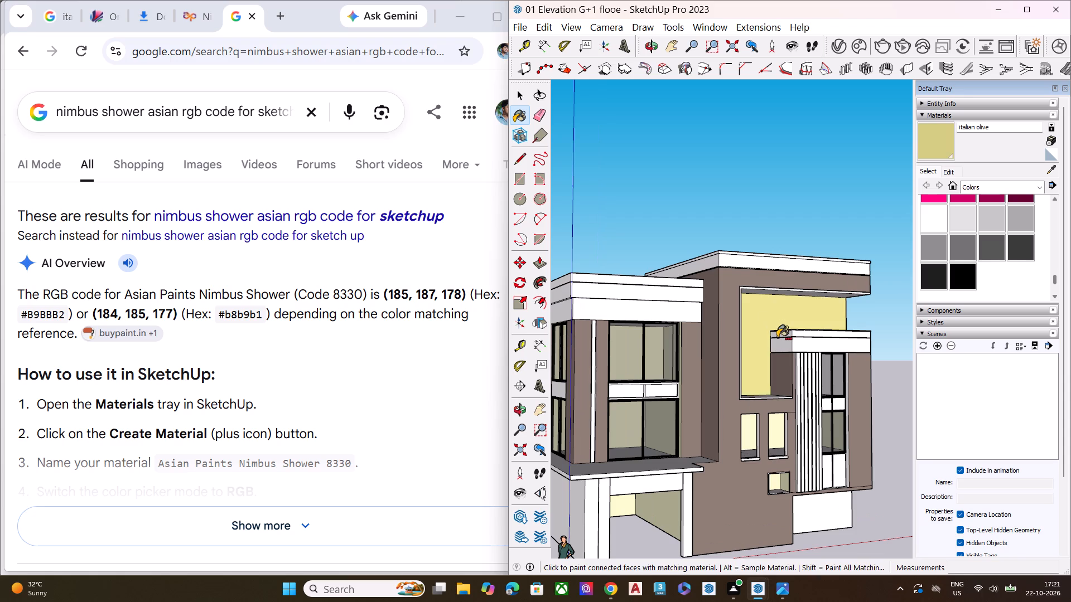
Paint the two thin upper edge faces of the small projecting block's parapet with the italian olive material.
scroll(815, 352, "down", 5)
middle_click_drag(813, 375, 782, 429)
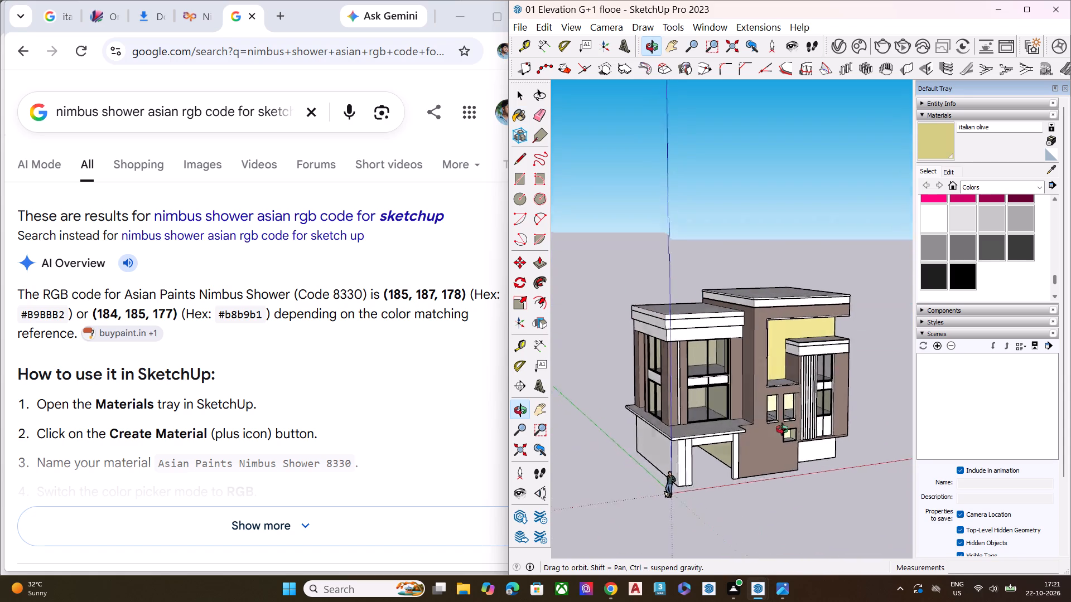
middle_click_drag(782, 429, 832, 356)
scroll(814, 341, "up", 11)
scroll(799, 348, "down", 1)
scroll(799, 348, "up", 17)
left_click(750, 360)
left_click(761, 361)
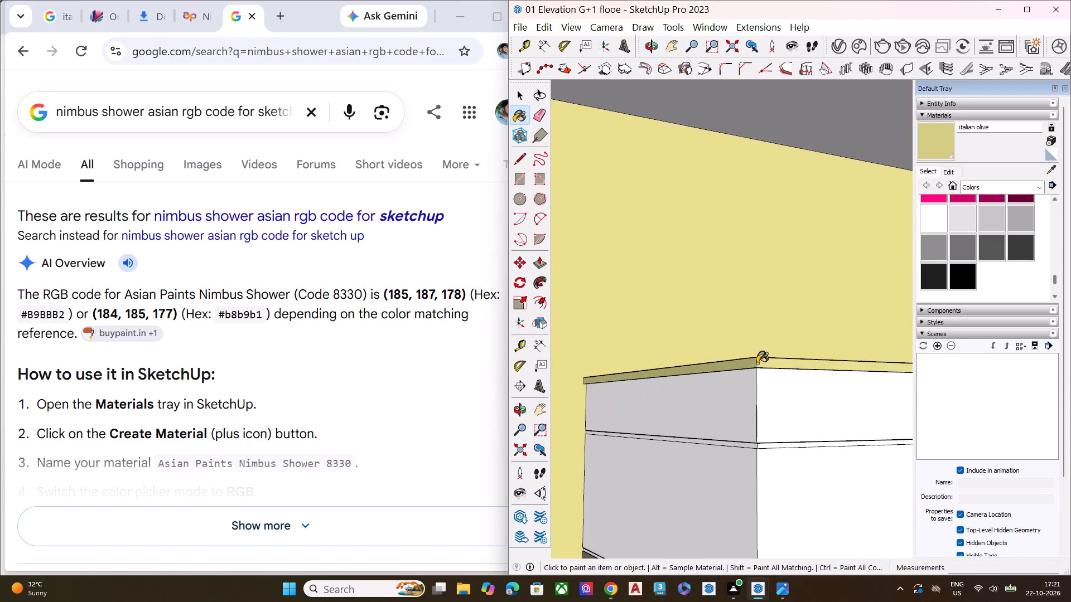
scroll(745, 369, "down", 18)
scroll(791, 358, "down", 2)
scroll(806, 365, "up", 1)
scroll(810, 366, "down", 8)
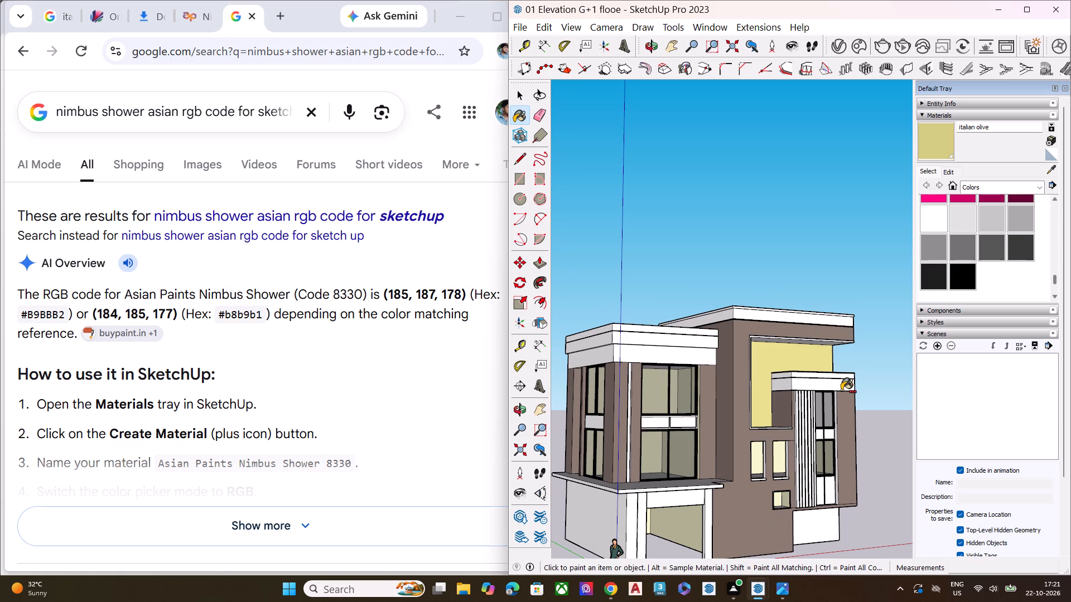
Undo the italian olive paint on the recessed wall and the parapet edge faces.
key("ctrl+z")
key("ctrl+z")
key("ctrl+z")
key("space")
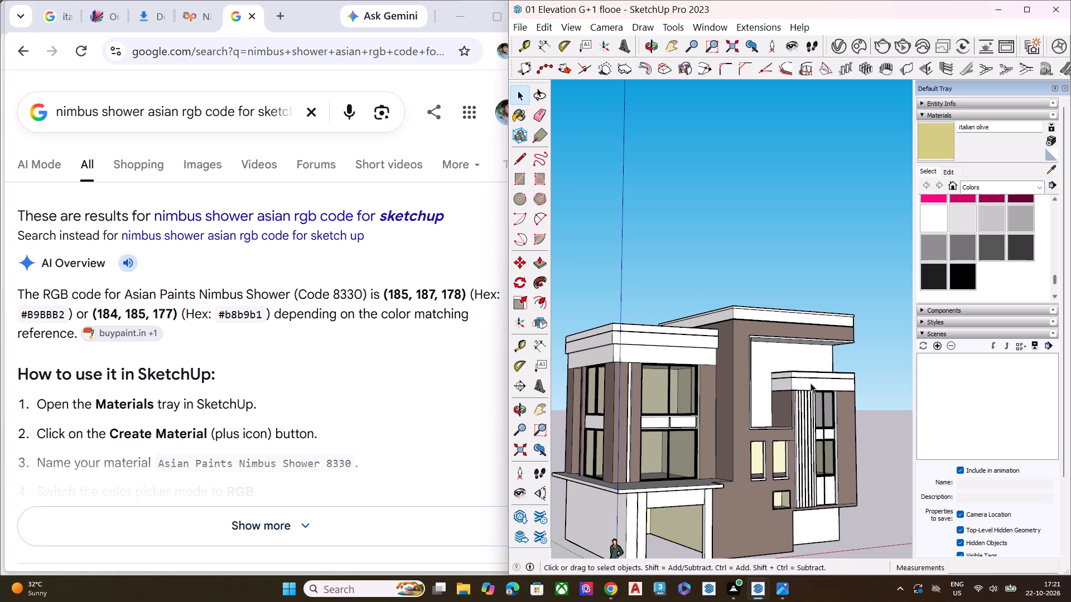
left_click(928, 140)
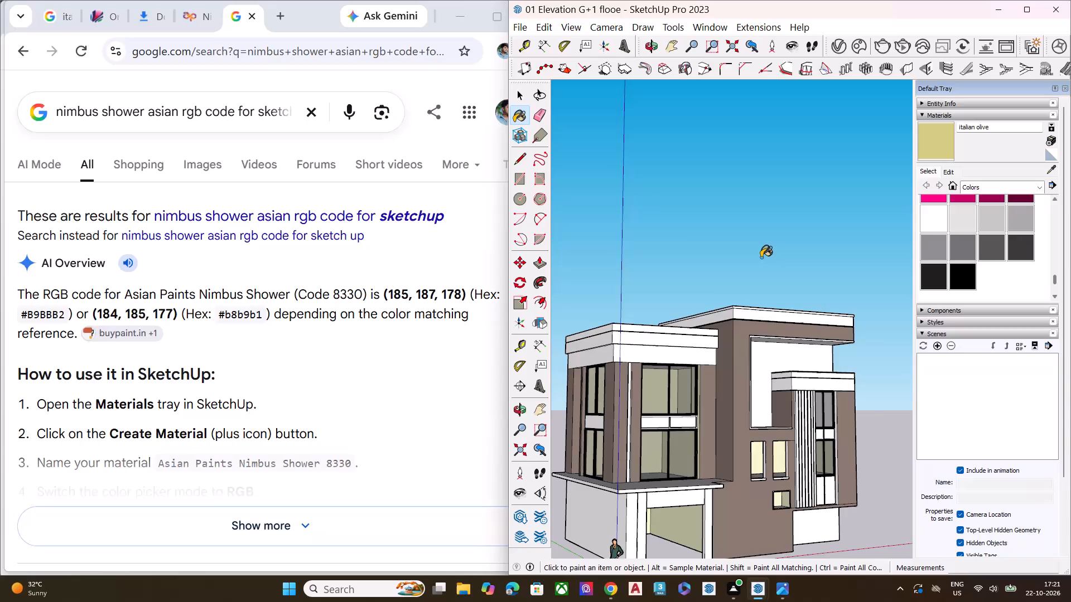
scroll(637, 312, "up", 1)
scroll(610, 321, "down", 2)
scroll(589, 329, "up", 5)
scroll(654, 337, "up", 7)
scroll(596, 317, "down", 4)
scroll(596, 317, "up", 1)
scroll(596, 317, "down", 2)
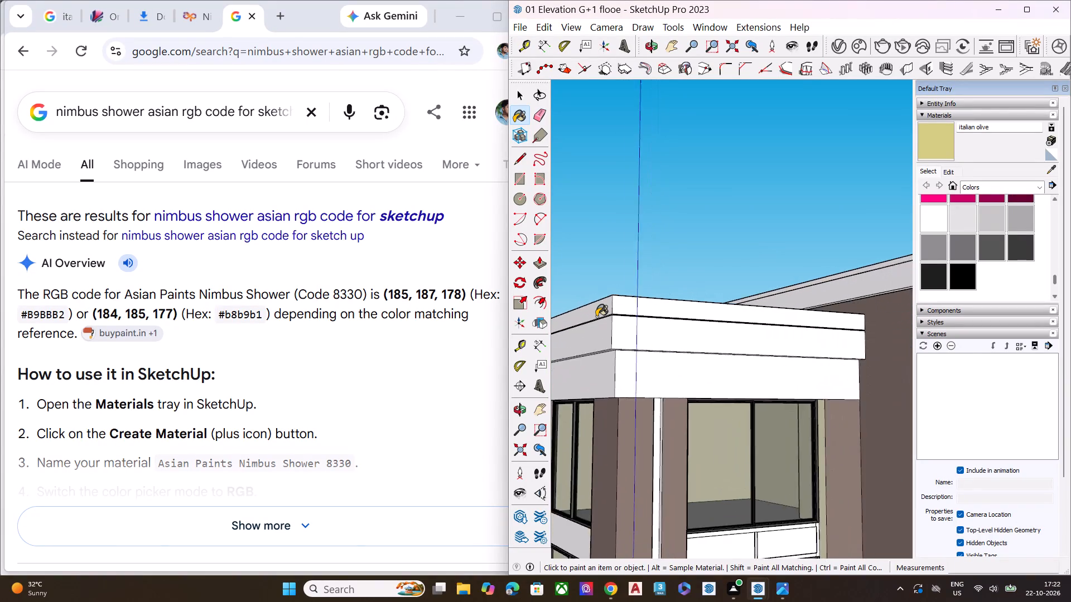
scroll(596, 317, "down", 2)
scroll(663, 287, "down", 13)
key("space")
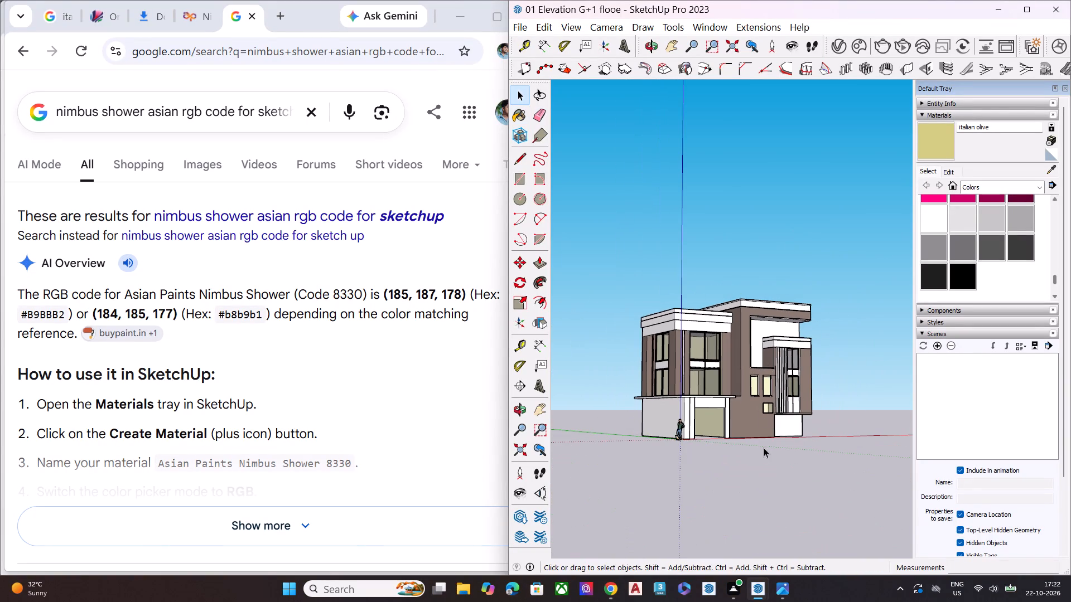
Create a new Generic material in the V-Ray Asset Editor.
middle_click_drag(770, 405, 775, 447)
scroll(773, 414, "up", 7)
left_click(836, 45)
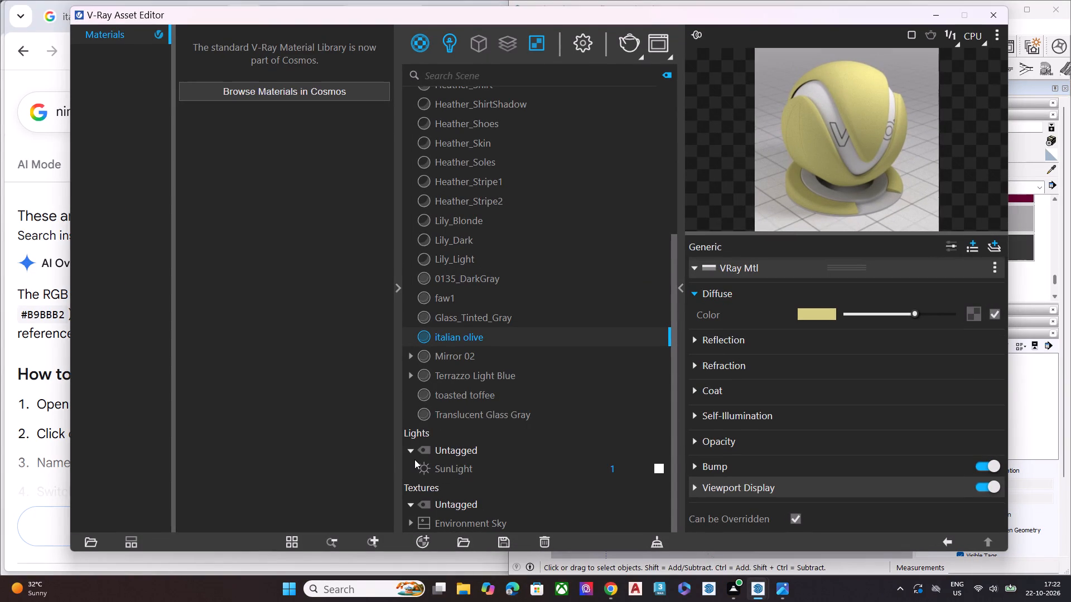
left_click(421, 541)
left_click(436, 519)
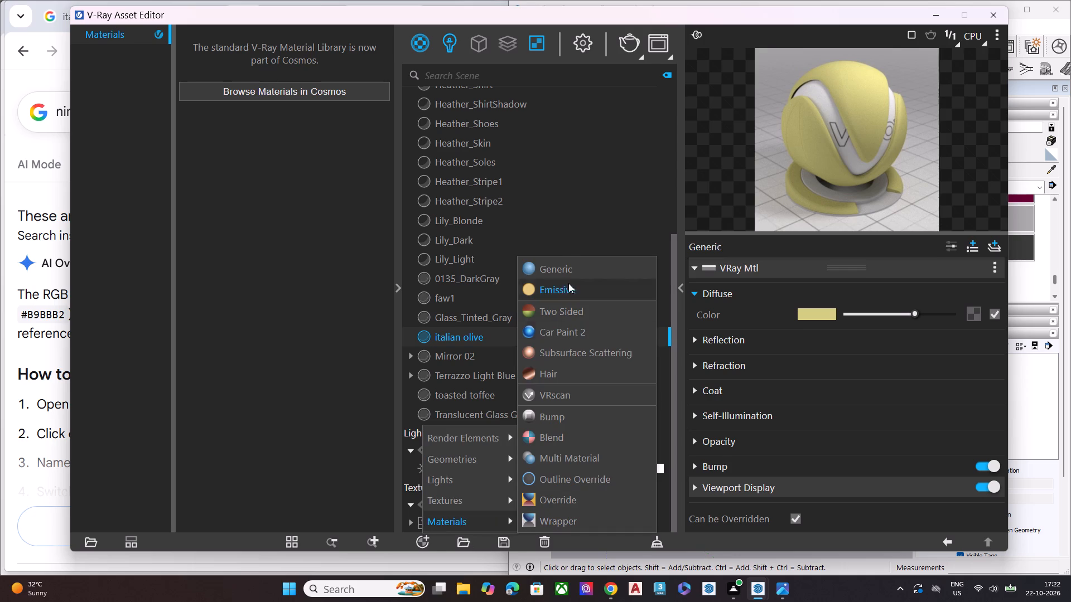
left_click(573, 264)
Set the diffuse colour of the new Generic material to RGB 185, 187, 178.
left_click(805, 313)
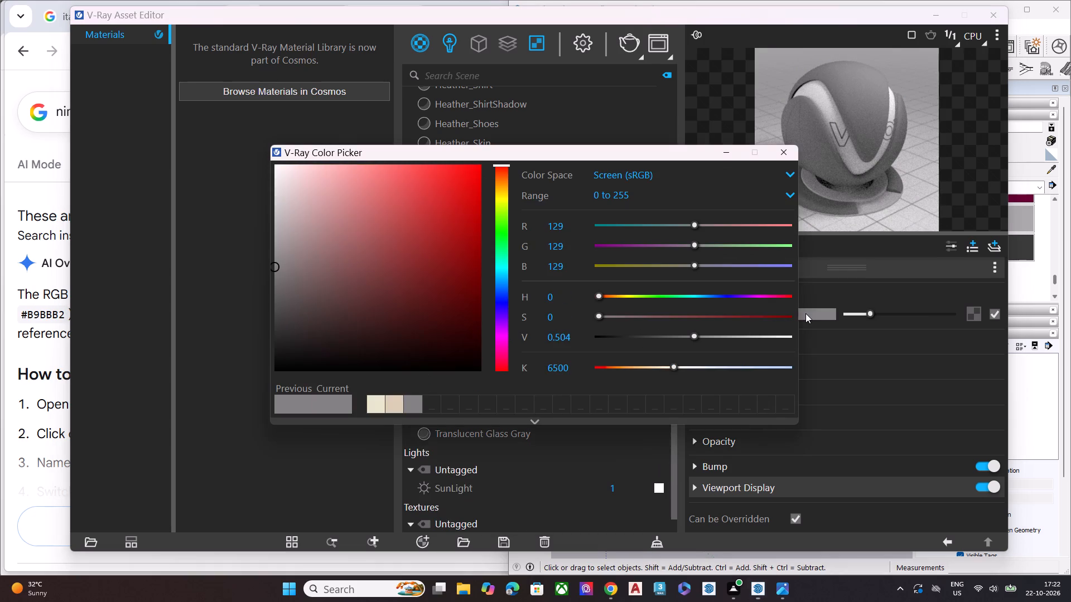
left_click(576, 230)
key("BackSpace")
key("BackSpace")
key("BackSpace")
key("BackSpace")
key("BackSpace")
key("1")
type("85")
key("Return")
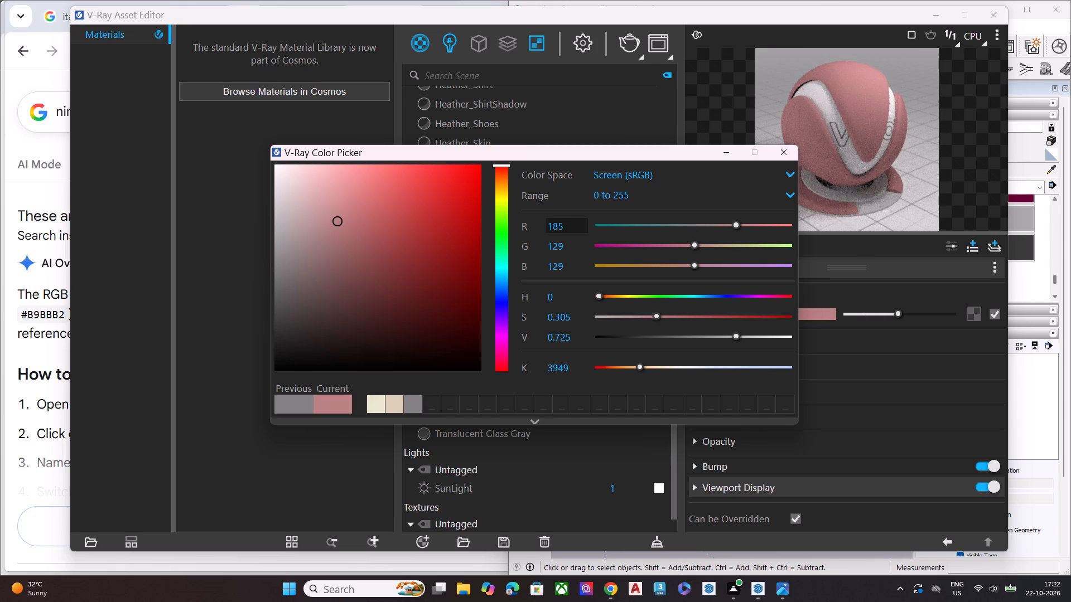
left_click(576, 246)
key("BackSpace")
key("BackSpace")
key("BackSpace")
type("187")
key("Return")
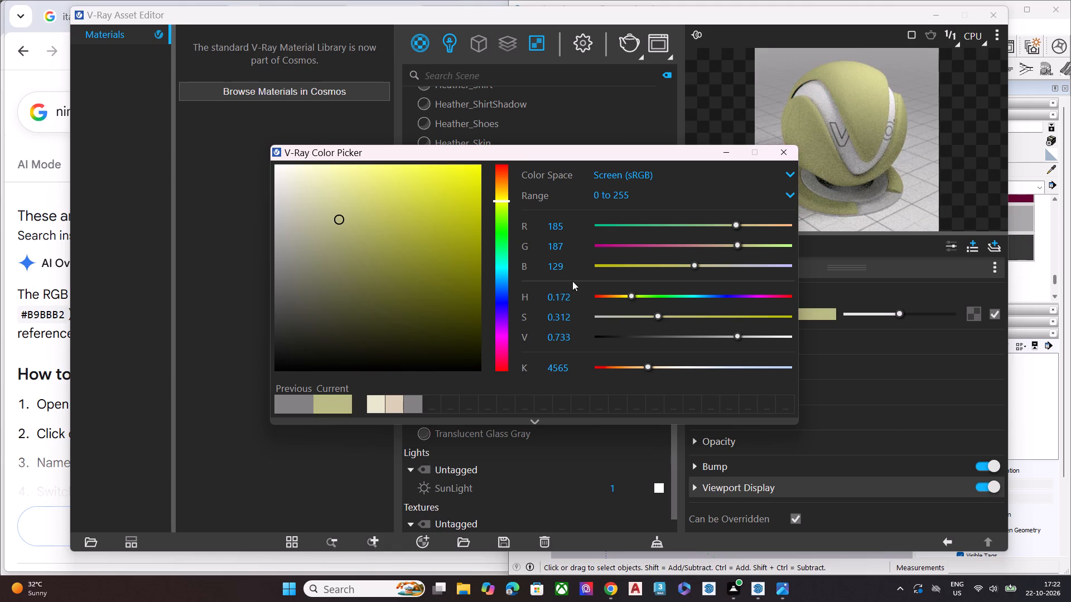
left_click(584, 267)
key("BackSpace")
key("BackSpace")
key("BackSpace")
key("BackSpace")
key("BackSpace")
key("BackSpace")
key("BackSpace")
key("BackSpace")
key("BackSpace")
key("BackSpace")
key("BackSpace")
key("BackSpace")
key("BackSpace")
key("BackSpace")
key("BackSpace")
key("BackSpace")
key("BackSpace")
key("BackSpace")
key("BackSpace")
key("BackSpace")
type("178")
key("Return")
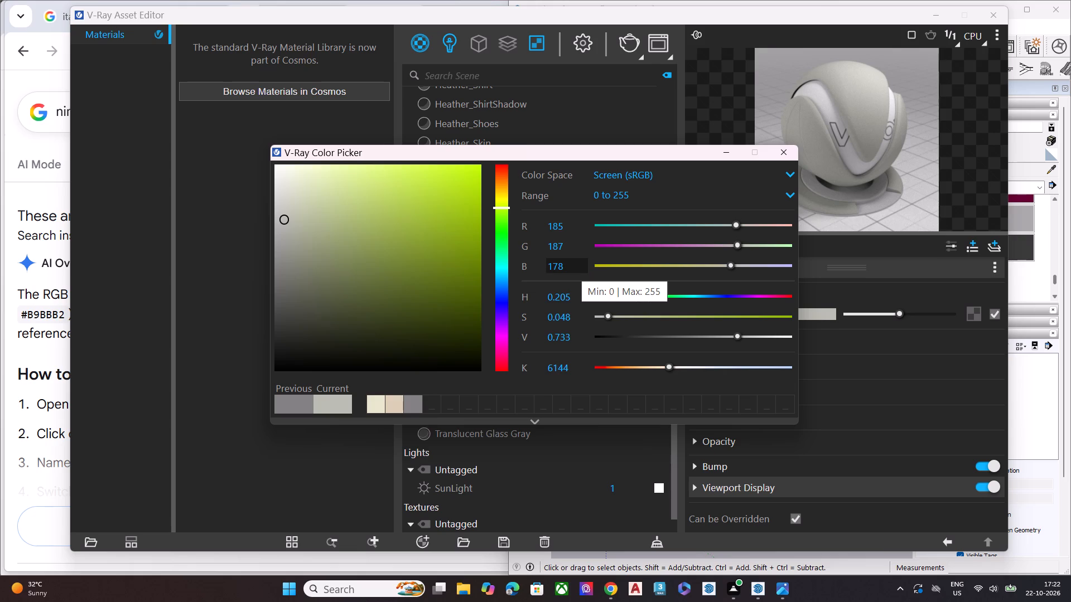
Compare the room previews of the nimbus shower, monsoon mist-n and diamond blade shades on the Asian Paints page in Chrome.
left_click_drag(240, 17, 256, 99)
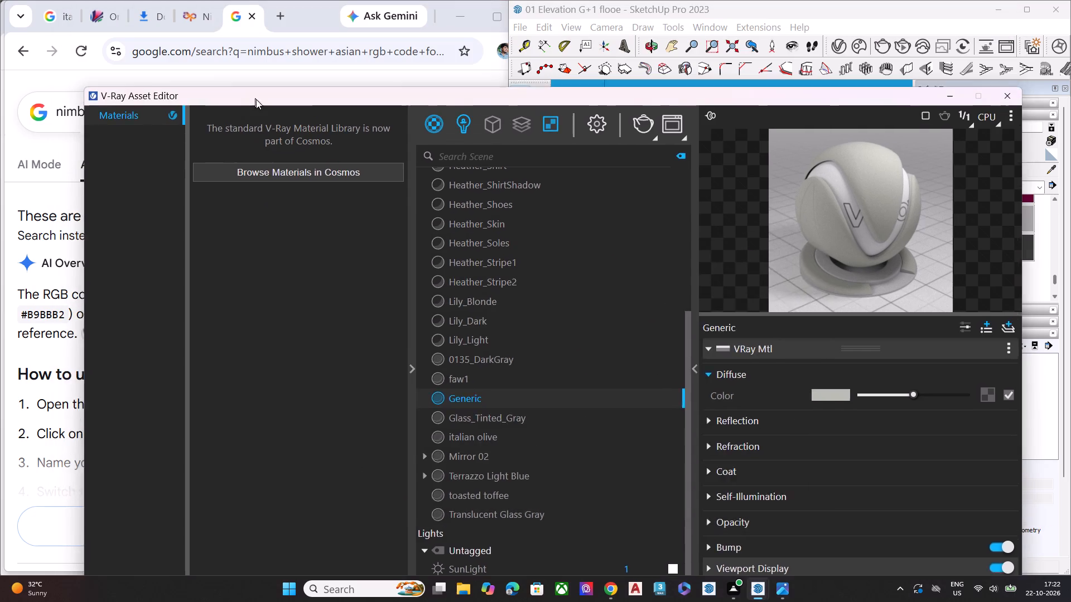
left_click_drag(256, 99, 238, 434)
left_click_drag(409, 152, 408, 152)
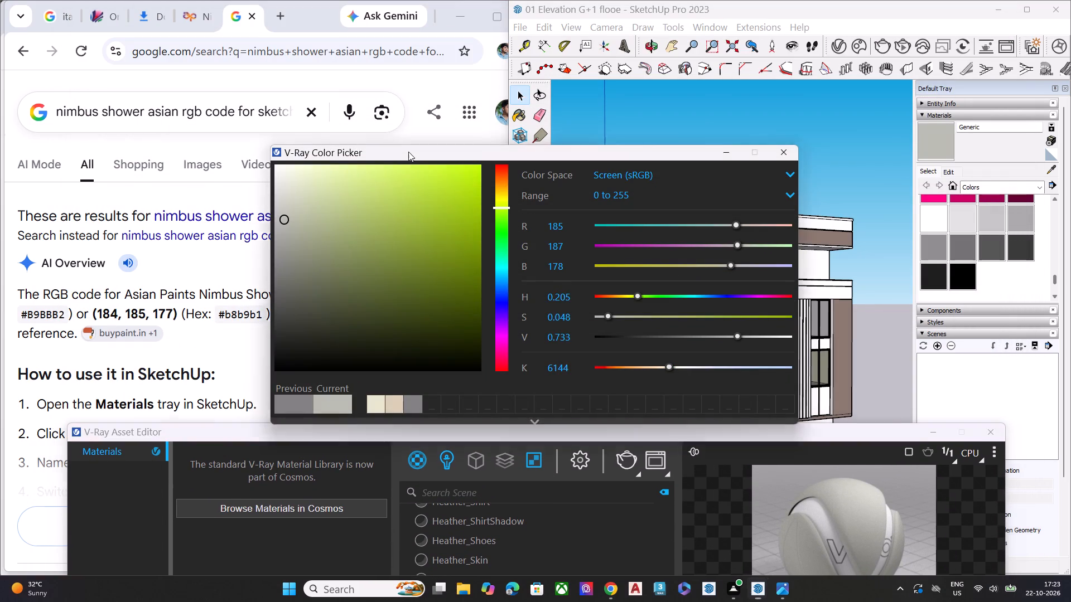
left_click_drag(408, 152, 668, 337)
left_click(208, 18)
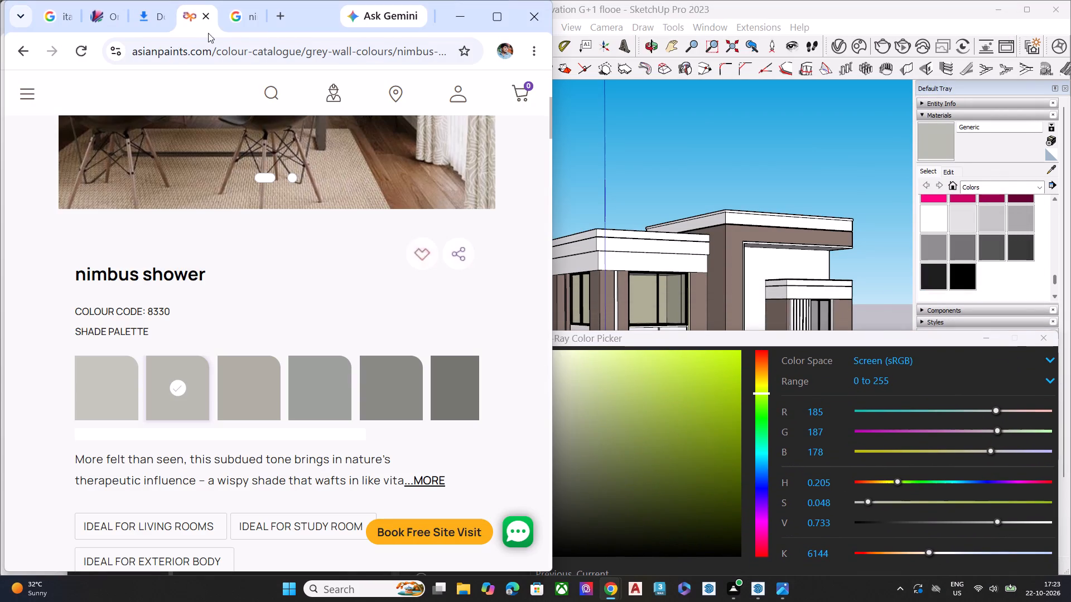
scroll(296, 319, "up", 1)
scroll(296, 319, "down", 1)
scroll(296, 319, "up", 4)
scroll(296, 319, "down", 6)
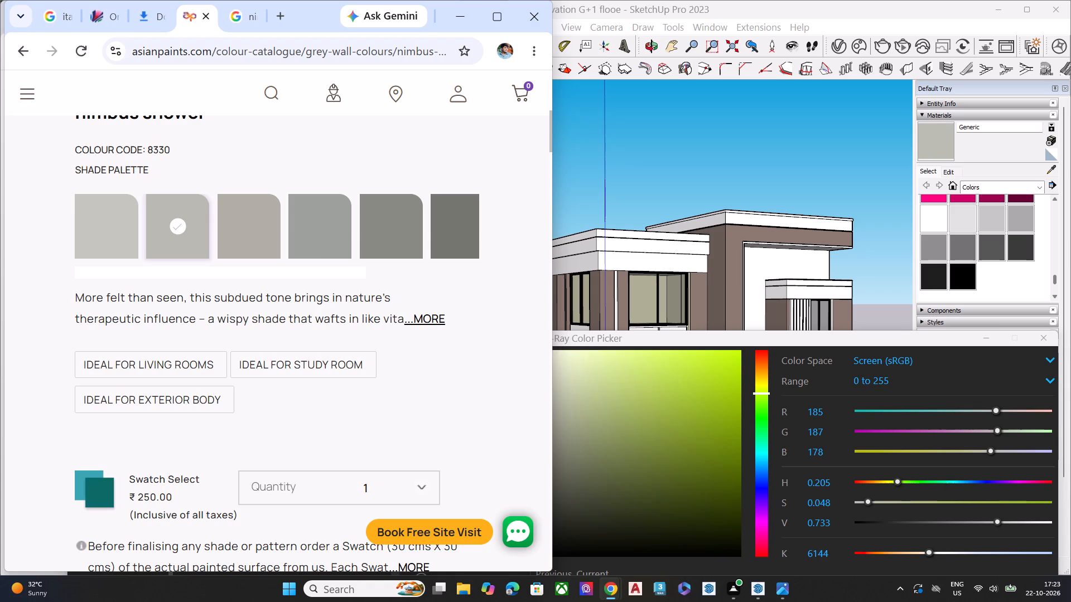
left_click(244, 240)
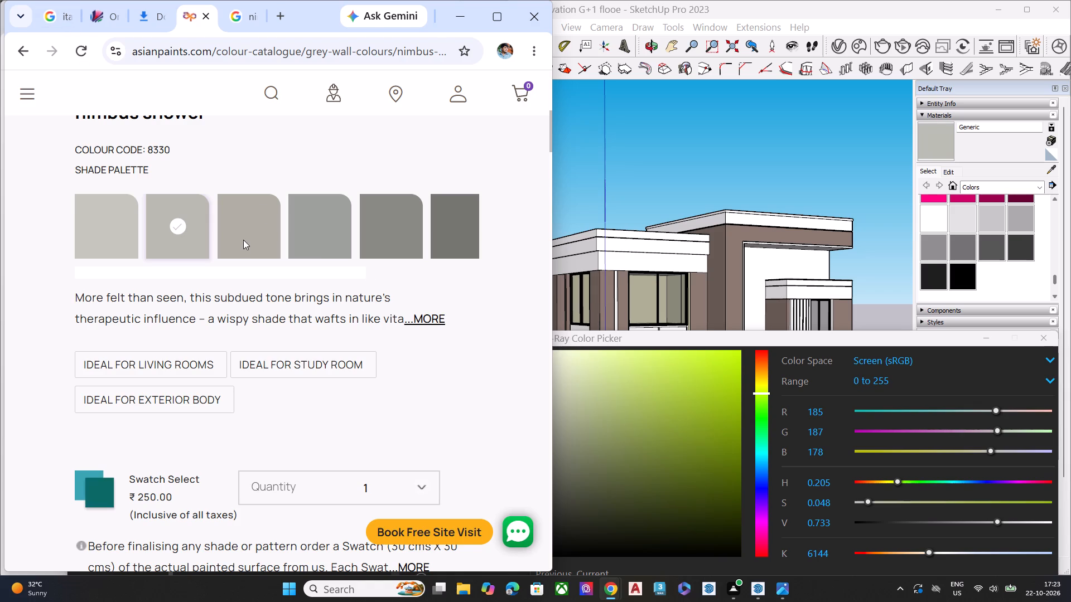
scroll(237, 230, "up", 3)
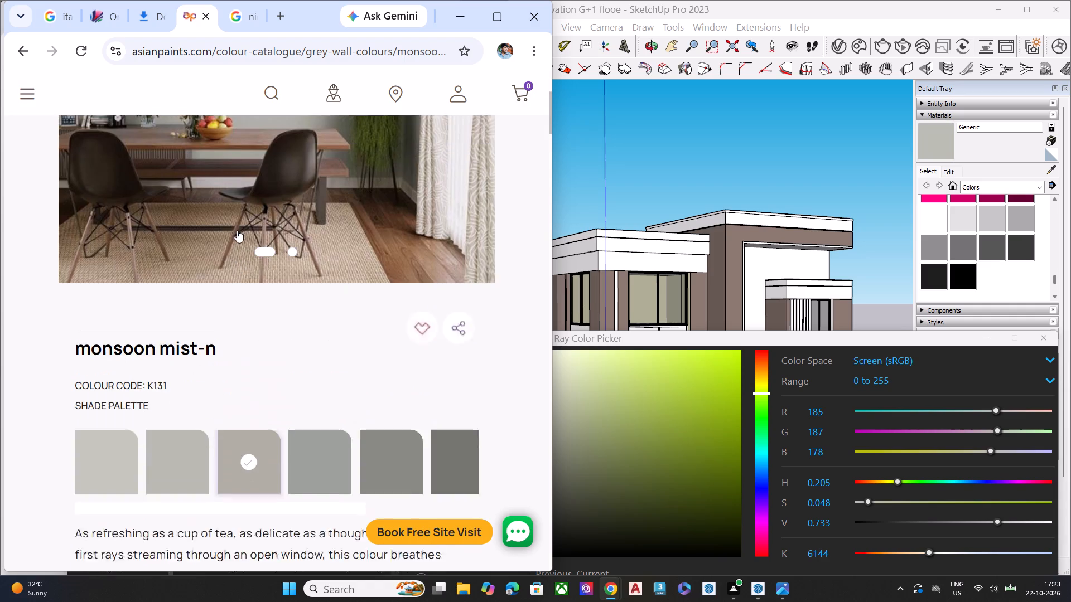
scroll(237, 230, "up", 1)
scroll(237, 230, "down", 1)
scroll(243, 227, "up", 2)
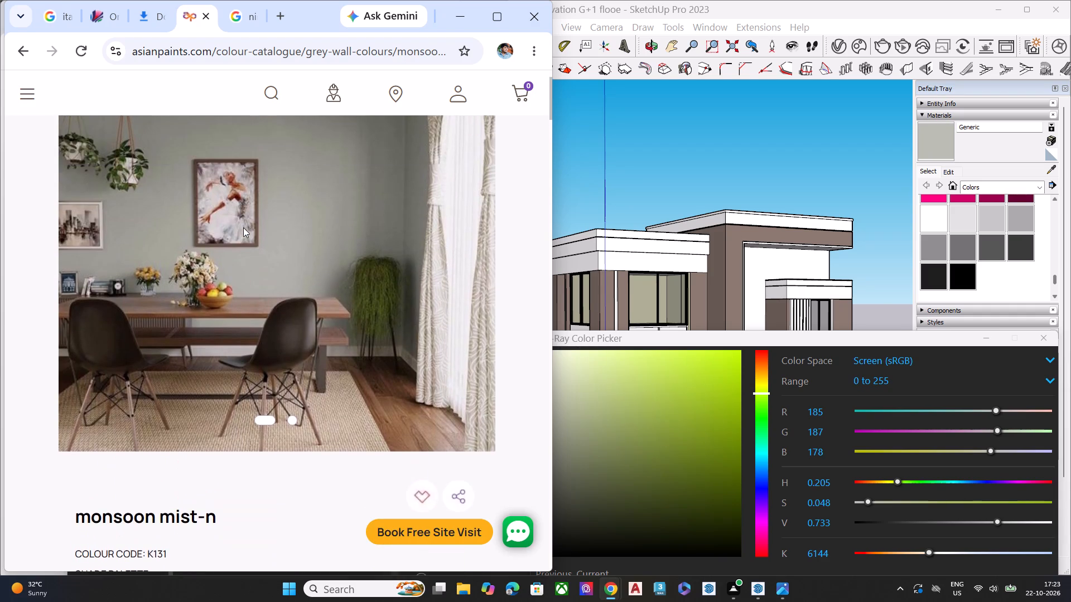
scroll(247, 226, "down", 5)
left_click(334, 232)
scroll(332, 235, "up", 1)
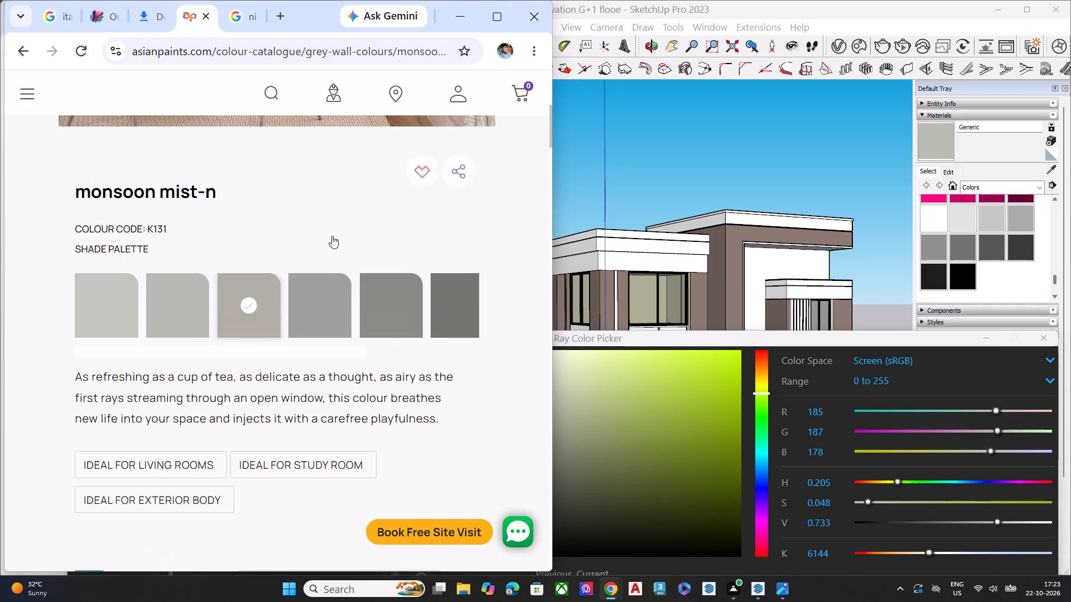
scroll(332, 236, "up", 8)
scroll(332, 236, "down", 1)
scroll(332, 236, "up", 4)
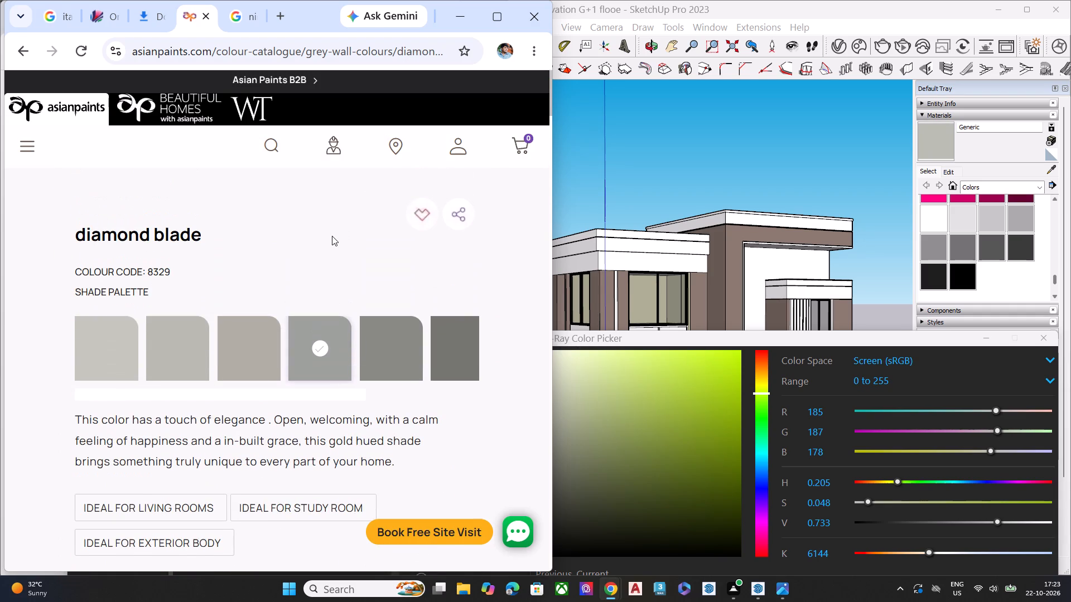
scroll(332, 258, "up", 6)
scroll(332, 259, "down", 2)
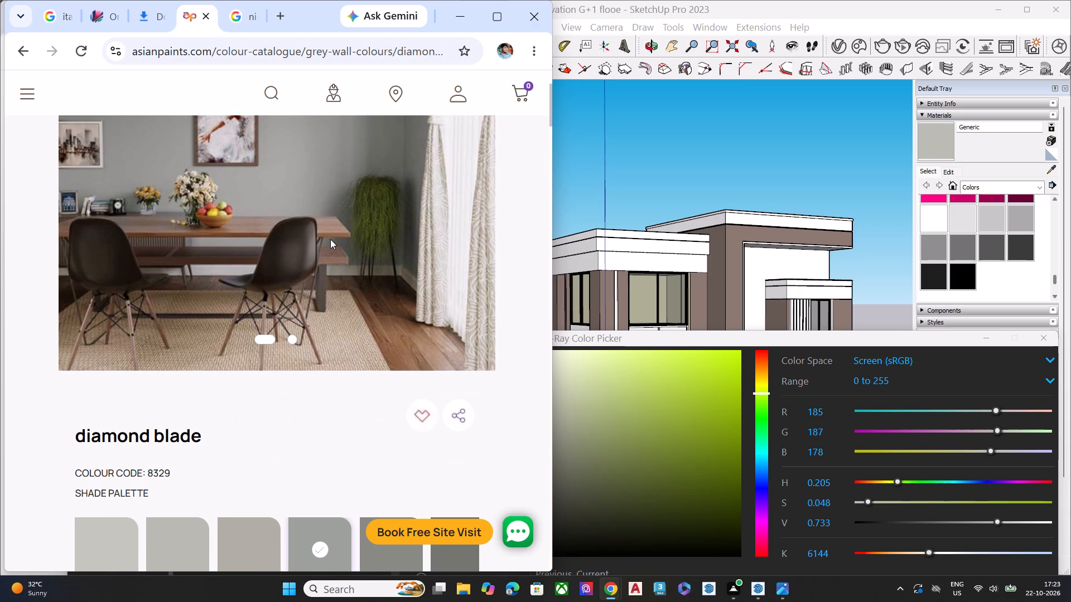
scroll(312, 260, "up", 3)
scroll(312, 260, "down", 6)
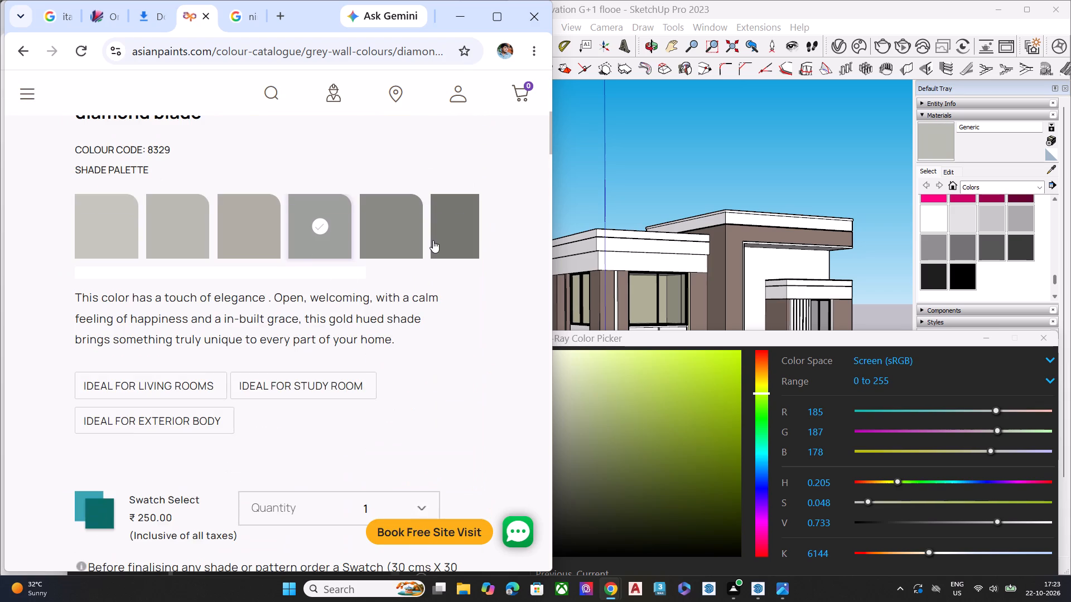
left_click(188, 226)
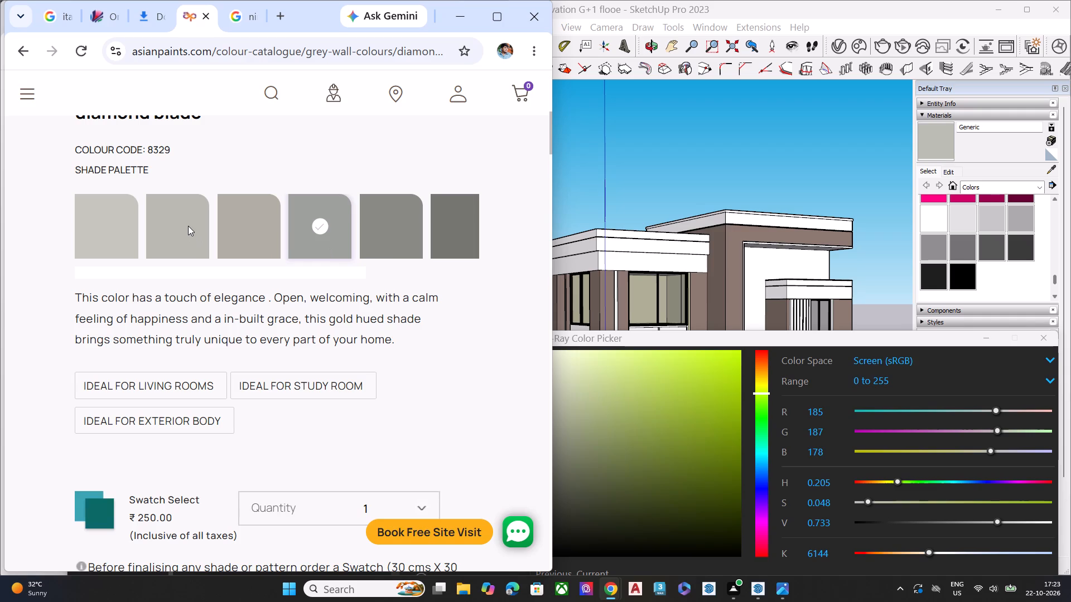
scroll(201, 242, "up", 2)
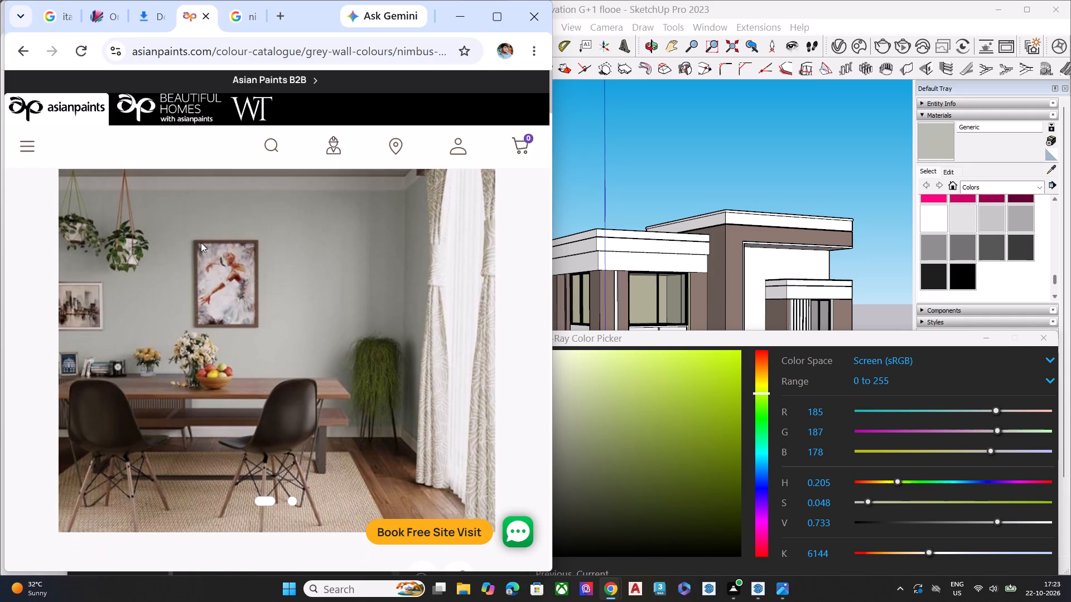
left_click(460, 23)
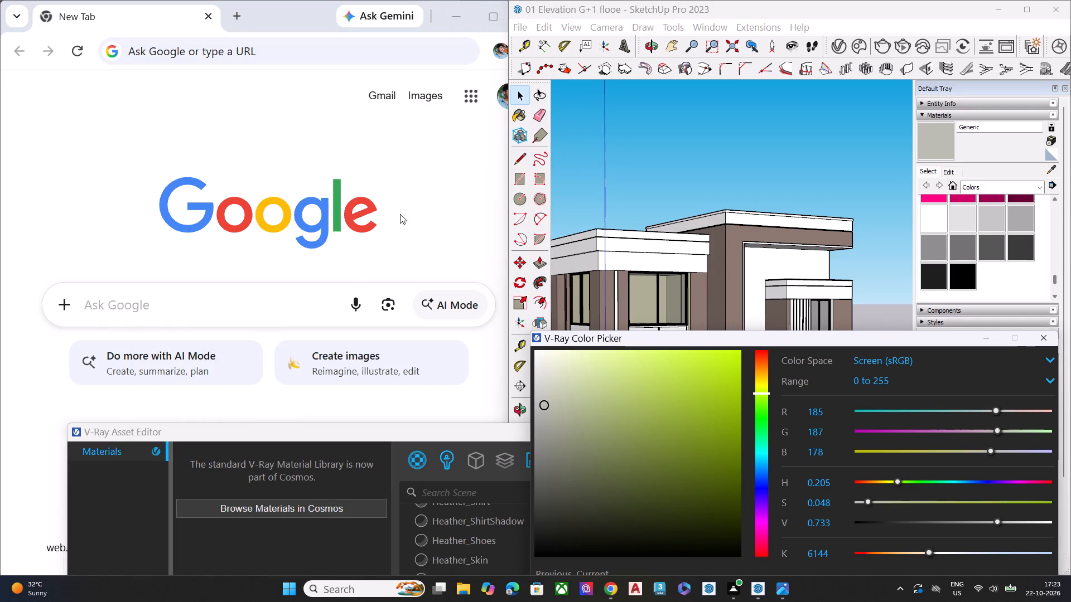
Rename the Generic material as nimbu in the V-Ray Asset Editor, and close the editor and colour picker.
left_click(750, 182)
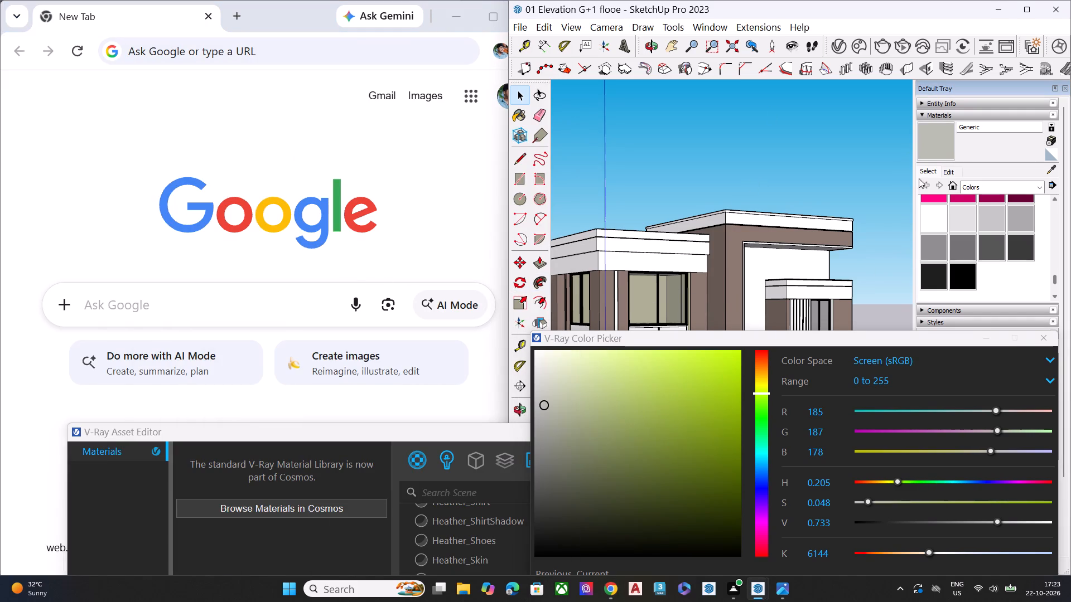
left_click_drag(847, 335, 489, 56)
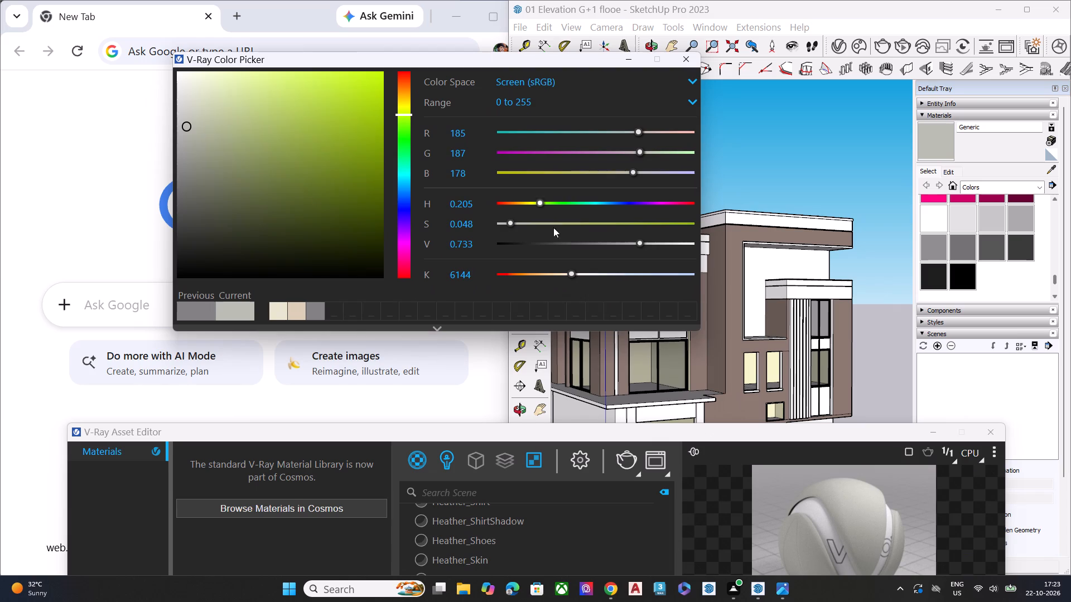
left_click_drag(668, 440, 647, 29)
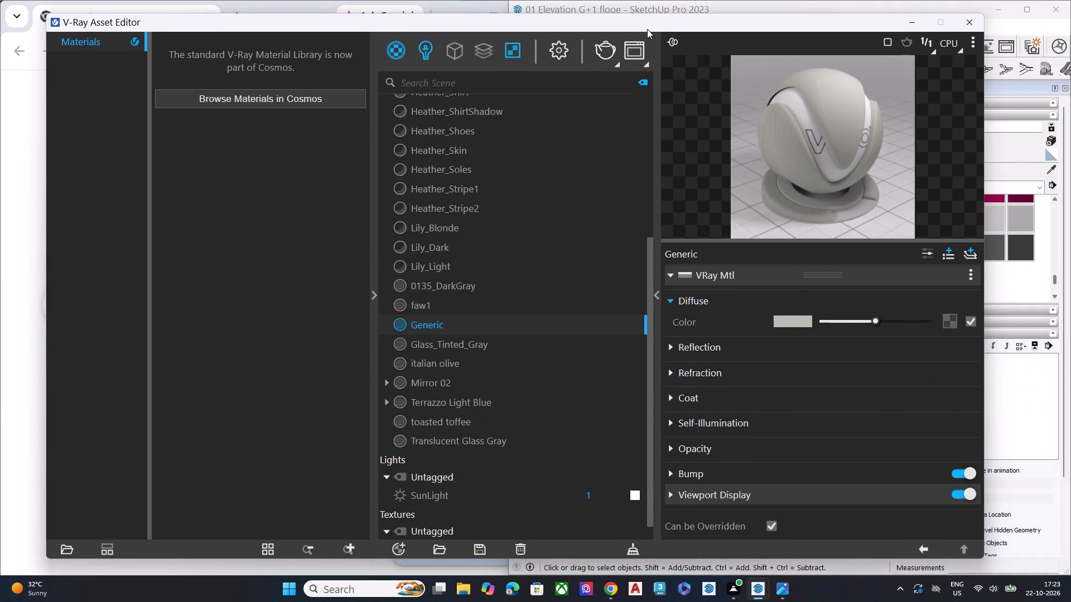
right_click(544, 317)
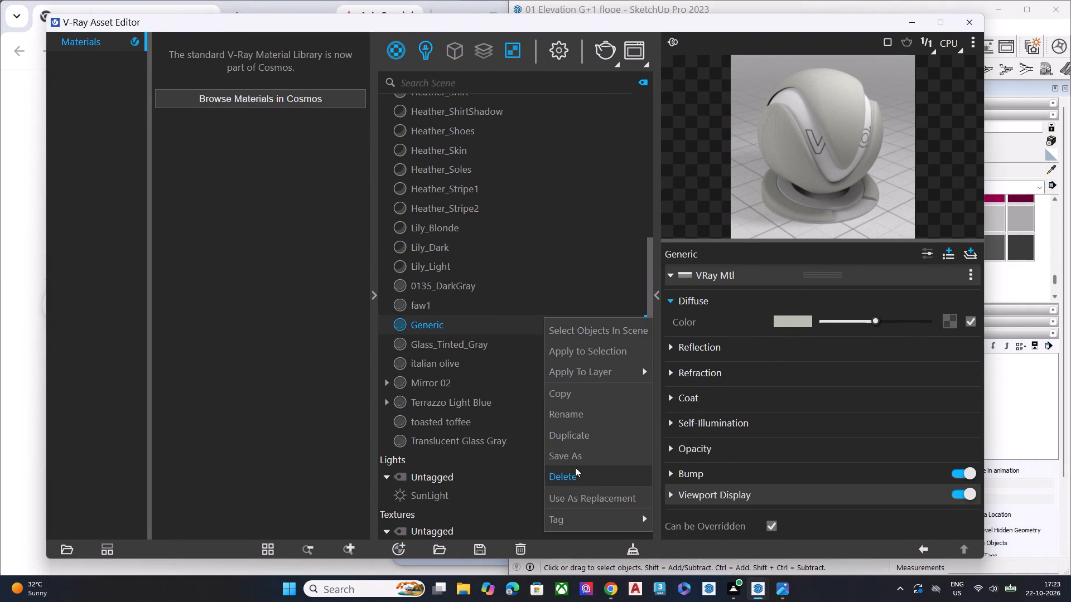
left_click(575, 419)
key("BackSpace")
key("BackSpace")
key("BackSpace")
key("BackSpace")
key("BackSpace")
key("BackSpace")
key("BackSpace")
key("BackSpace")
key("BackSpace")
key("BackSpace")
key("BackSpace")
key("BackSpace")
key("BackSpace")
key("BackSpace")
key("BackSpace")
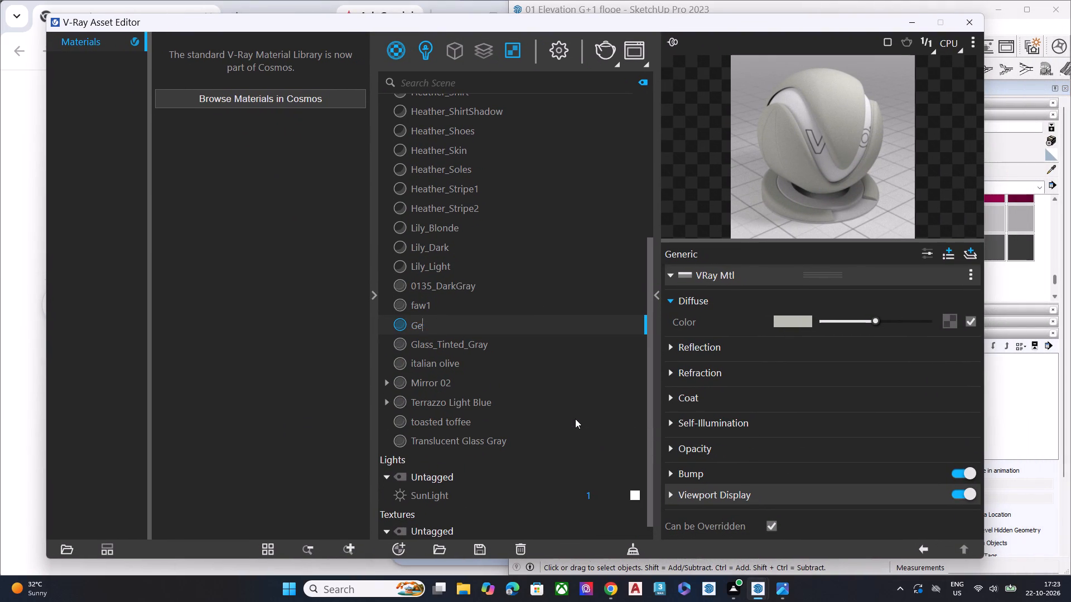
type("nimbu")
key("space")
key("Return")
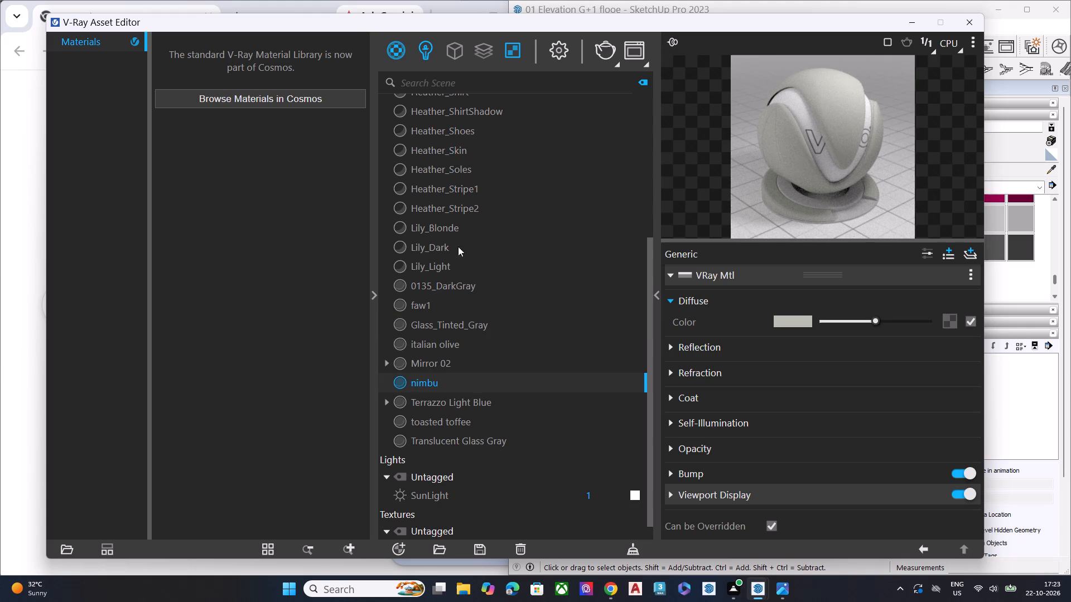
left_click(966, 26)
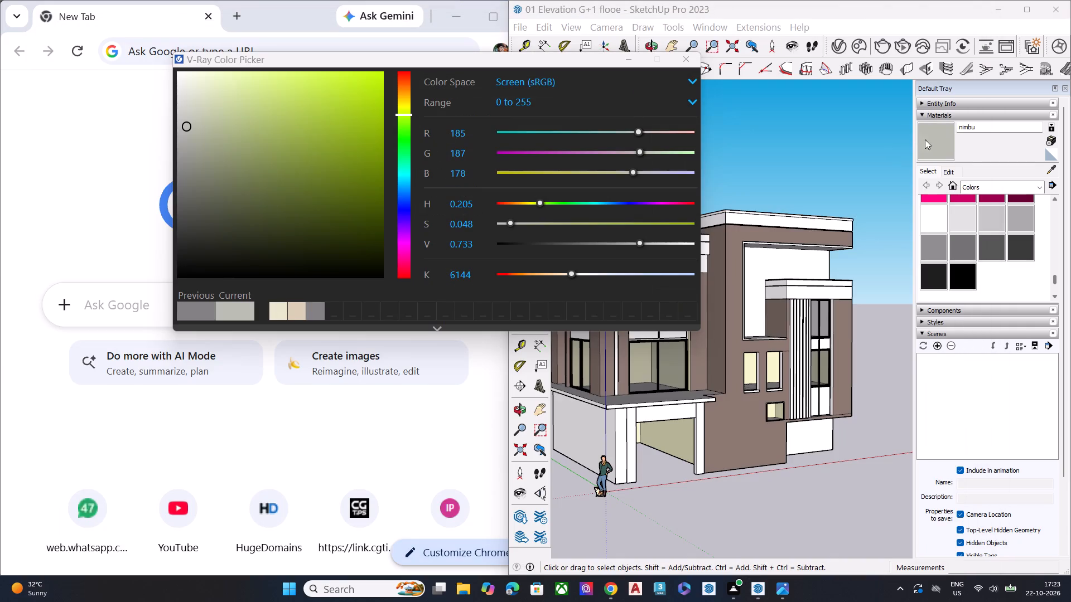
left_click(930, 140)
left_click(683, 56)
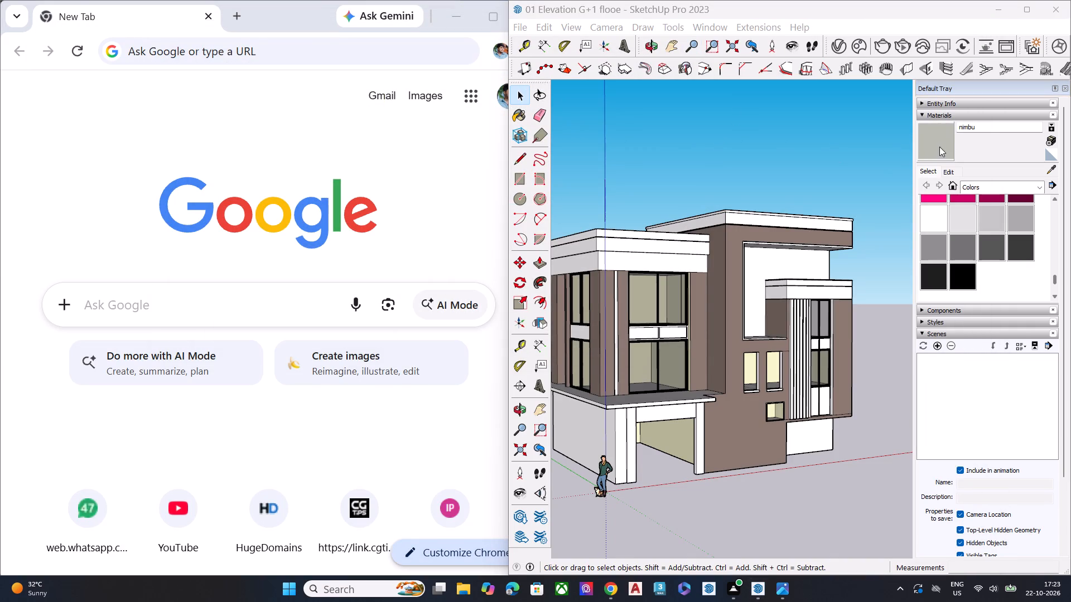
Paint the two stacked fascia bands under the front block's white roof edge with nimbu, on the front and side faces.
left_click(939, 147)
scroll(605, 261, "up", 1)
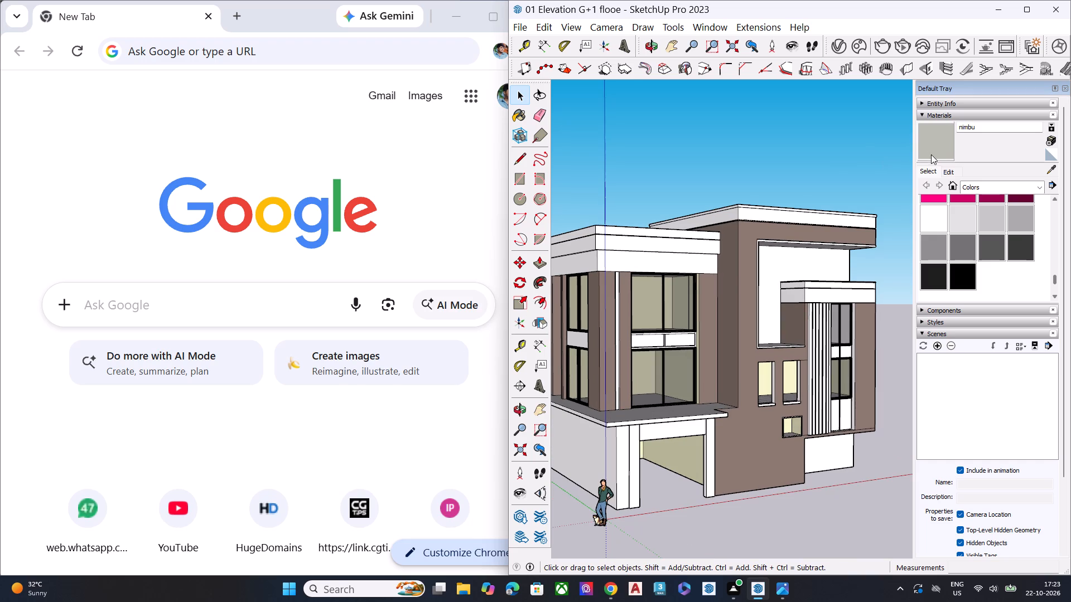
left_click(932, 154)
scroll(616, 223, "down", 6)
scroll(582, 251, "up", 10)
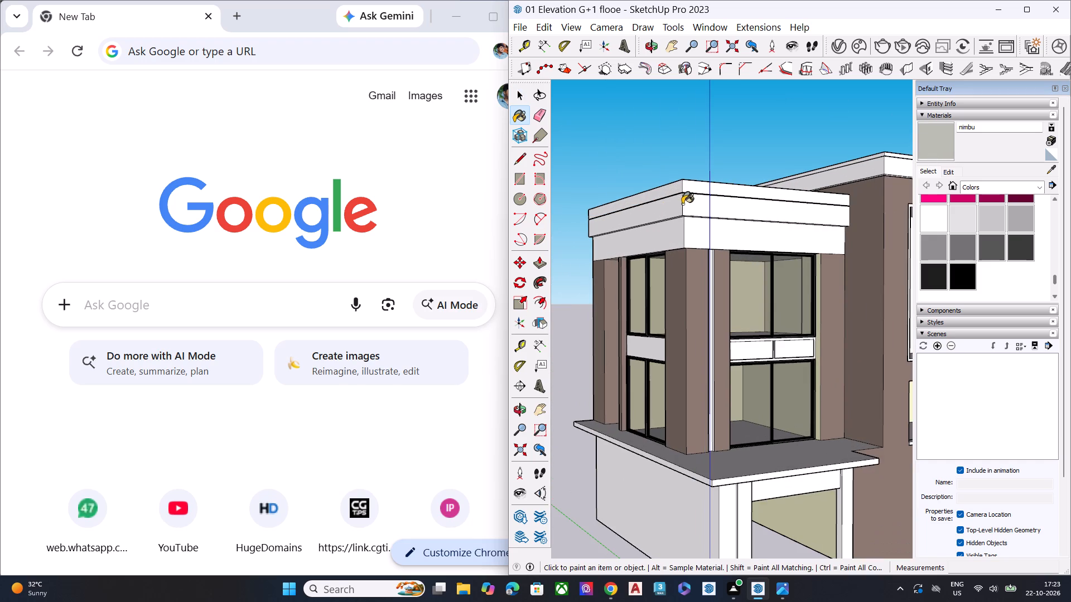
left_click(654, 234)
left_click(699, 225)
left_click(688, 217)
left_click(674, 210)
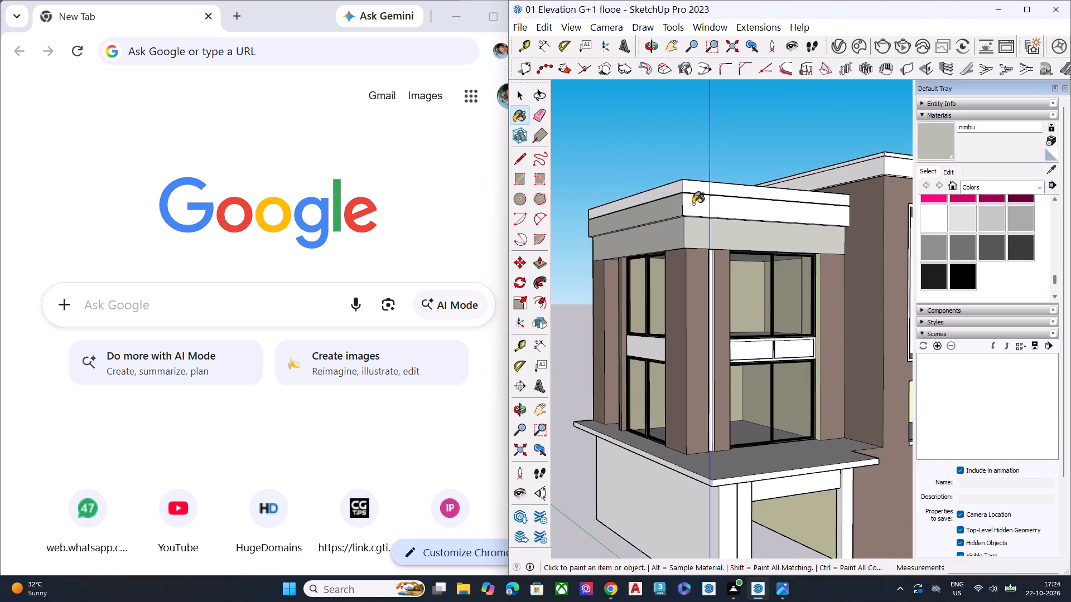
left_click(693, 204)
Paint the stepped underside between the front block's two fascia bands with nimbu.
middle_click_drag(678, 211, 595, 109)
scroll(644, 185, "up", 6)
scroll(683, 195, "down", 3)
scroll(683, 195, "up", 9)
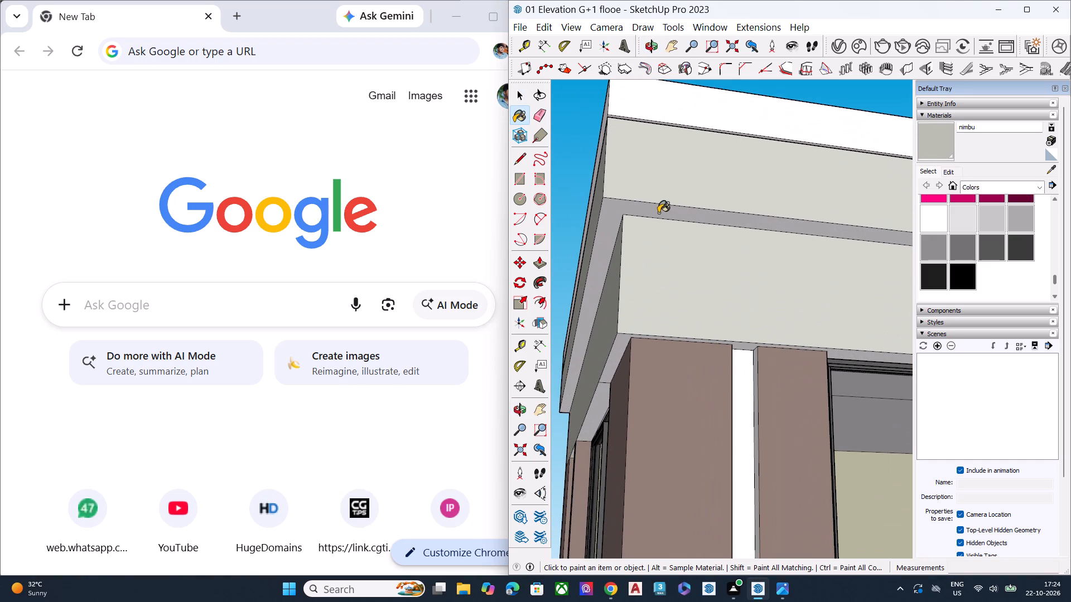
left_click(624, 206)
Paint the underside of the front block's lower fascia band with nimbu around the corner column.
scroll(631, 193, "down", 7)
scroll(617, 146, "down", 3)
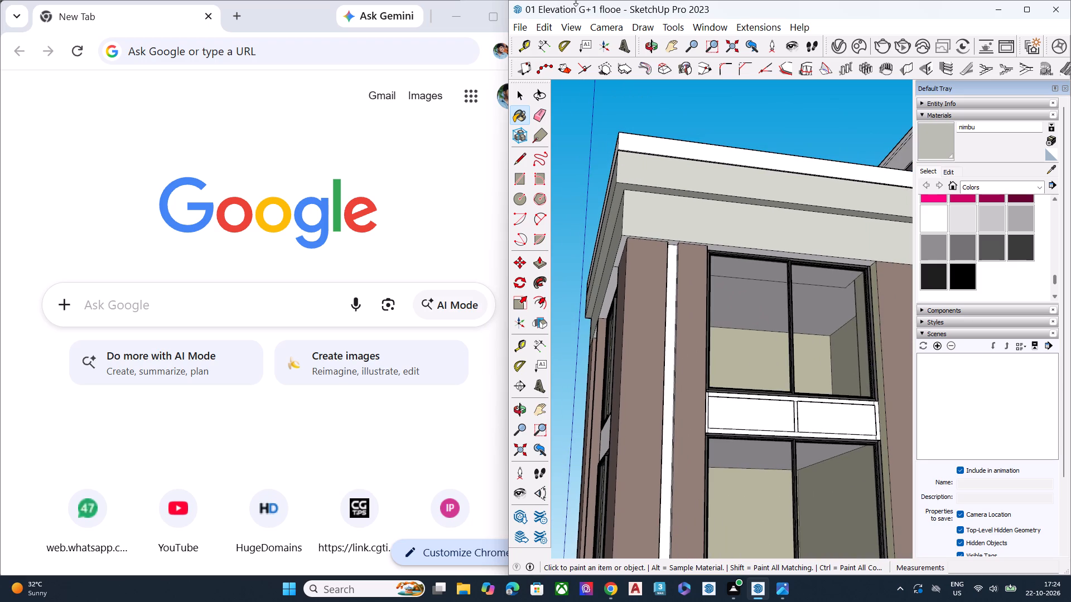
middle_click_drag(616, 238, 668, 140)
scroll(630, 184, "up", 4)
scroll(624, 195, "down", 2)
scroll(624, 196, "up", 3)
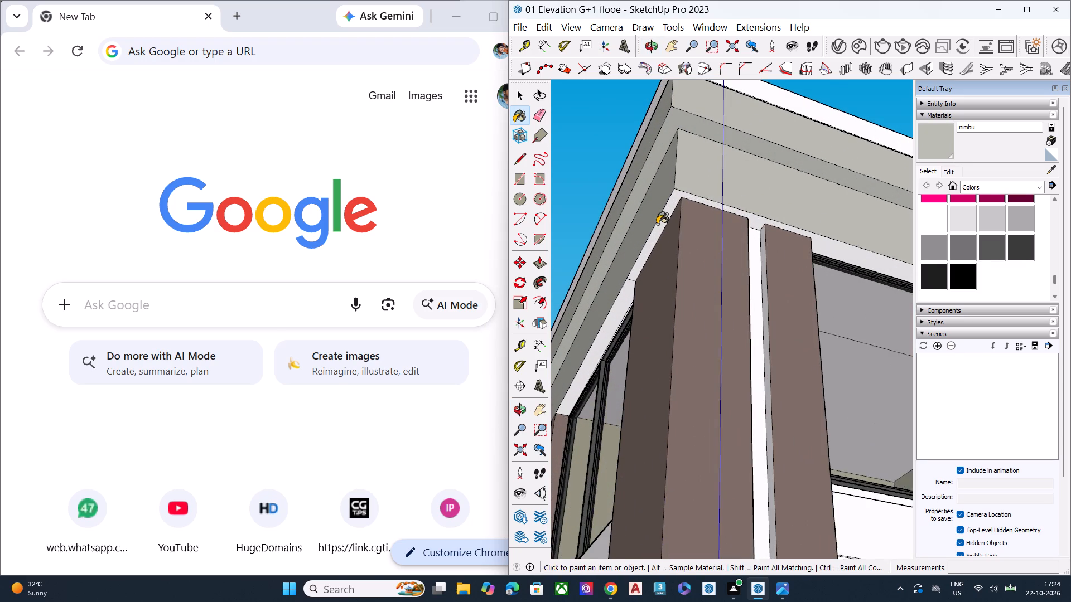
scroll(660, 222, "up", 1)
scroll(660, 222, "down", 3)
scroll(660, 222, "up", 1)
scroll(660, 221, "down", 2)
scroll(660, 221, "up", 1)
left_click(660, 221)
left_click(613, 319)
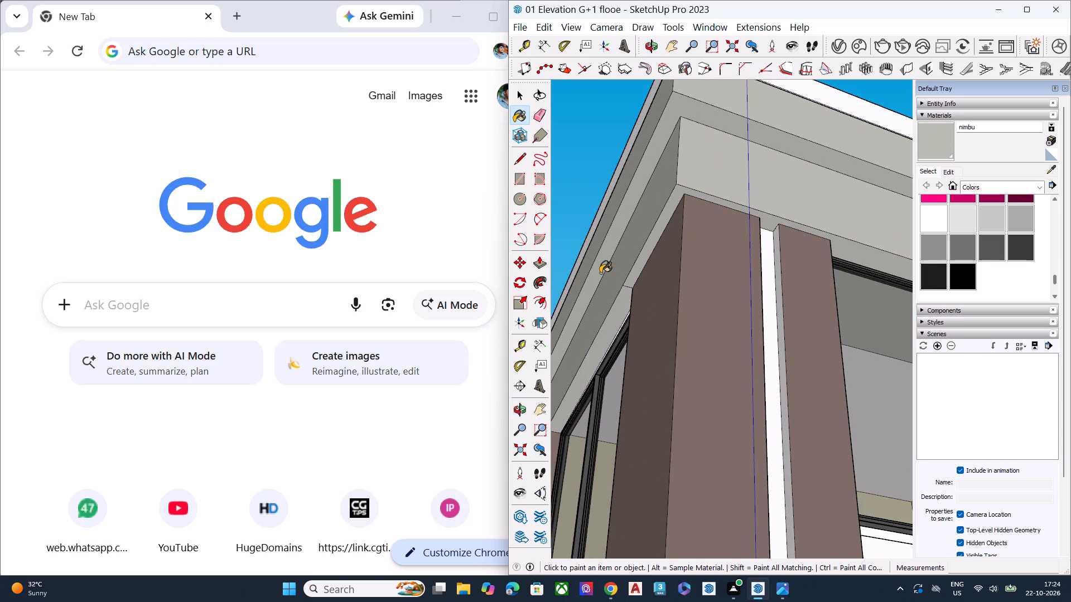
Paint the remaining fascia underside at the far end of the front block's side face with nimbu.
scroll(597, 272, "down", 6)
scroll(668, 258, "down", 10)
scroll(597, 361, "up", 2)
scroll(597, 363, "down", 1)
scroll(595, 364, "up", 1)
scroll(593, 367, "down", 1)
scroll(592, 367, "up", 5)
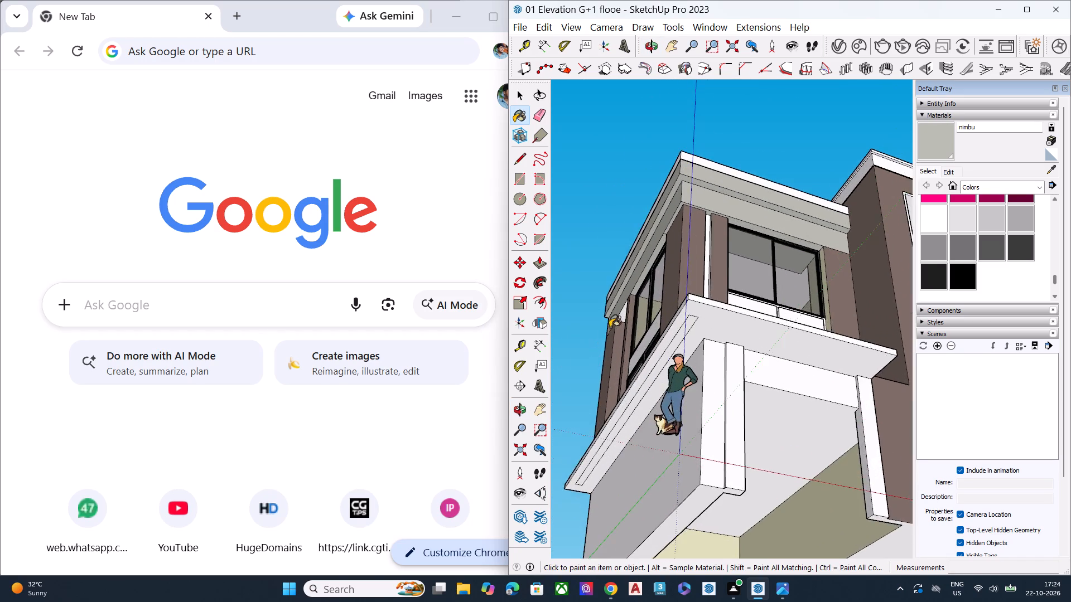
scroll(612, 323, "up", 7)
left_click(628, 310)
Paint the tall brown block's parapet band with nimbu on its front and side faces.
scroll(591, 241, "down", 2)
scroll(591, 241, "up", 1)
scroll(592, 241, "down", 5)
scroll(730, 258, "down", 4)
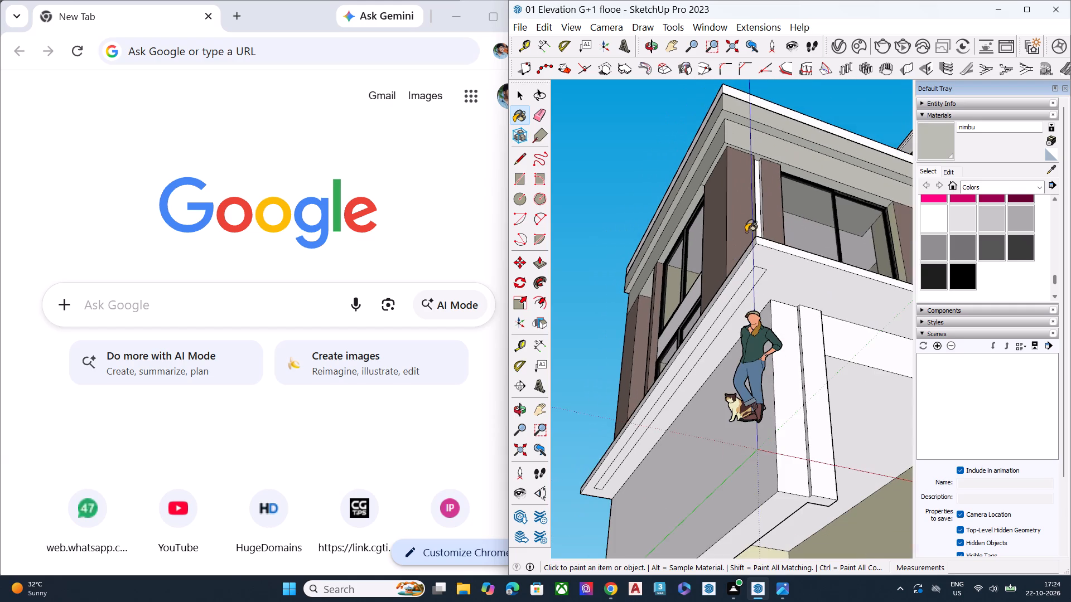
scroll(746, 159, "down", 8)
middle_click_drag(771, 142, 727, 324)
scroll(711, 296, "up", 1)
scroll(638, 207, "down", 7)
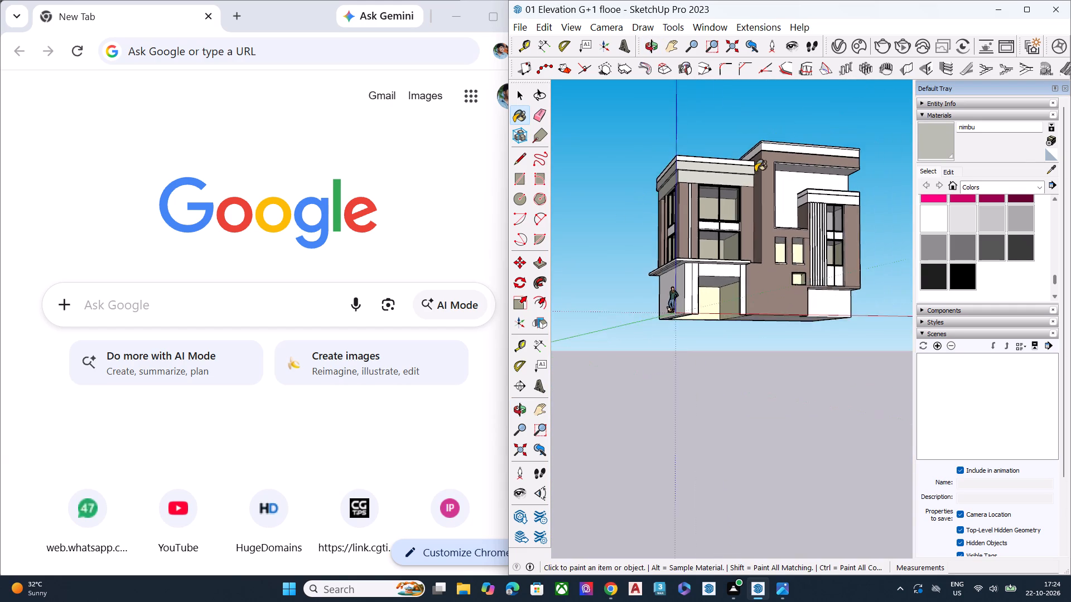
scroll(755, 172, "down", 3)
scroll(781, 145, "up", 8)
scroll(794, 147, "down", 2)
scroll(797, 147, "up", 7)
scroll(797, 158, "down", 1)
scroll(797, 158, "up", 2)
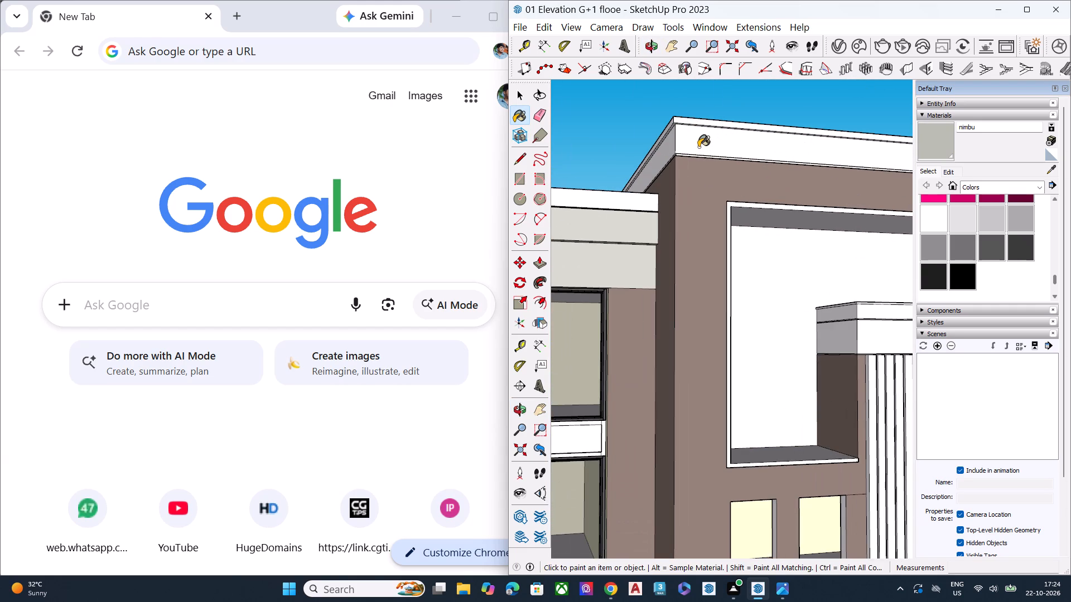
left_click(698, 147)
left_click(667, 152)
Paint the narrow underside of the tall block's parapet band with nimbu.
middle_click_drag(689, 142, 699, 23)
scroll(682, 168, "up", 9)
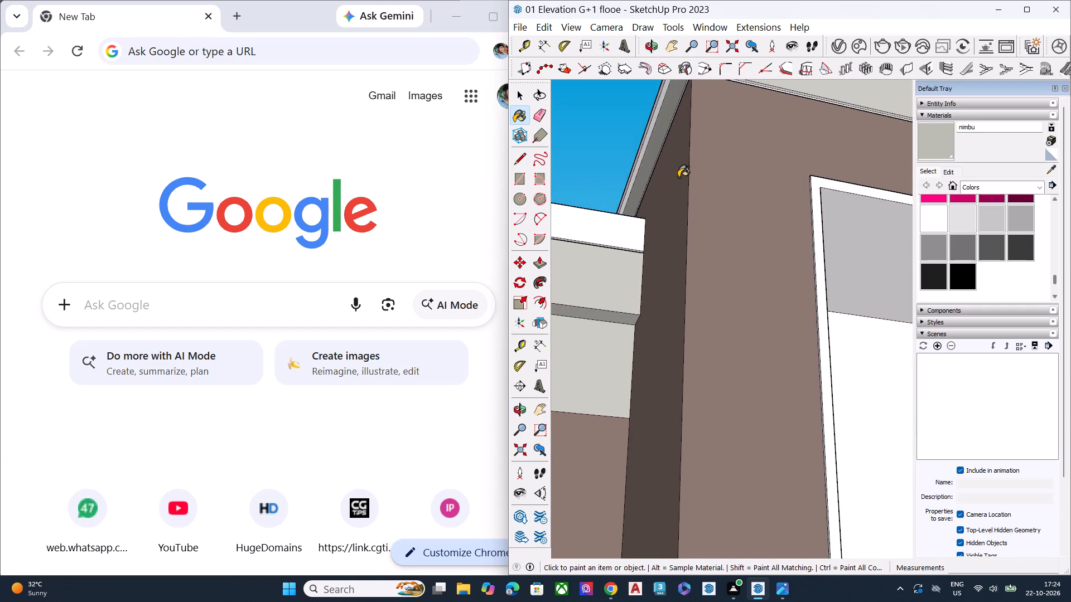
scroll(657, 242, "down", 7)
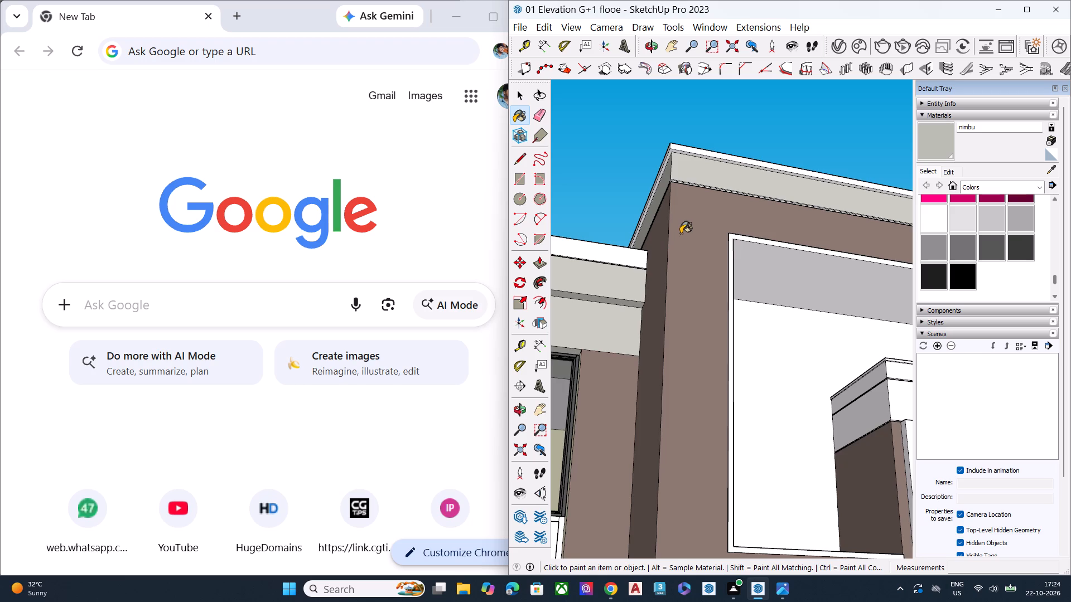
scroll(703, 163, "up", 4)
scroll(706, 153, "down", 1)
scroll(706, 153, "up", 3)
scroll(653, 200, "up", 16)
middle_click_drag(617, 200, 621, 161)
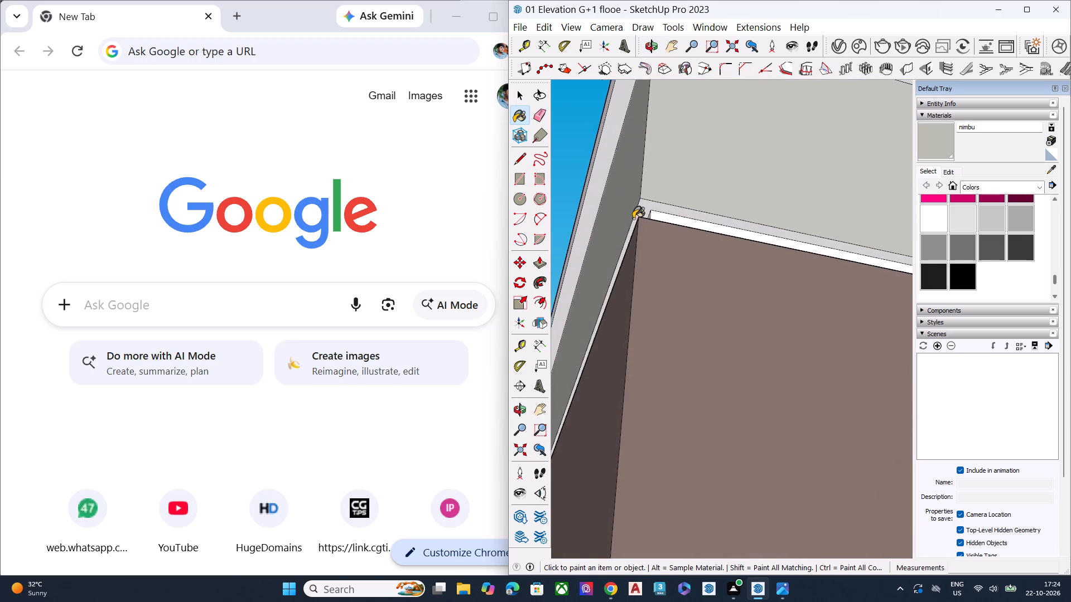
scroll(633, 219, "up", 4)
scroll(664, 204, "down", 1)
scroll(664, 203, "up", 1)
scroll(665, 203, "down", 2)
scroll(665, 203, "up", 5)
left_click(665, 203)
Paint the inner side face of the large recess in the tall block with nimbu.
middle_click_drag(666, 212, 664, 405)
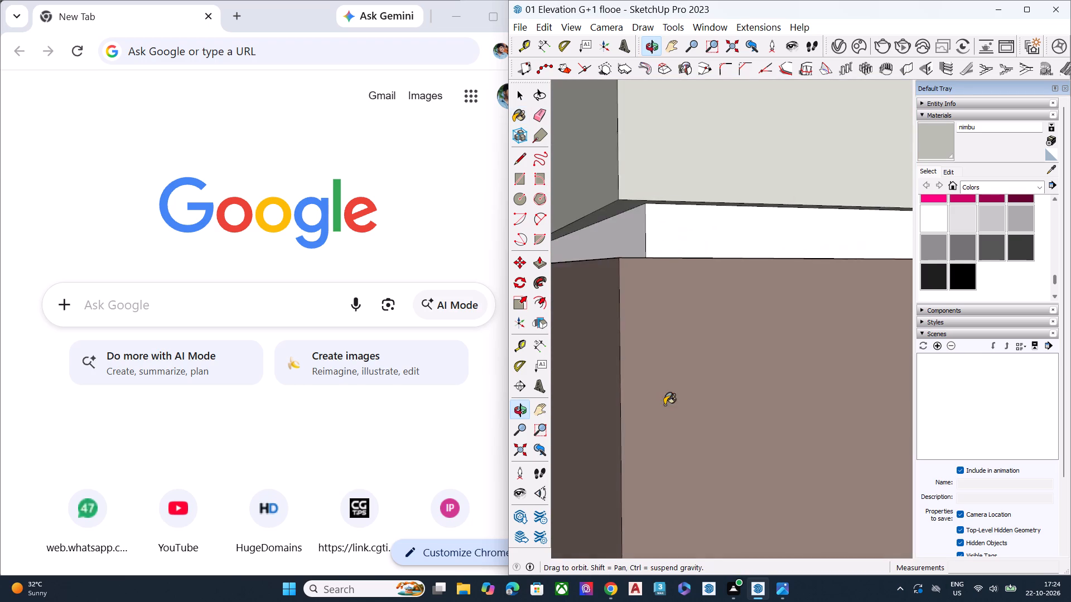
middle_click_drag(664, 405, 664, 404)
scroll(691, 226, "down", 4)
scroll(692, 225, "up", 1)
scroll(692, 225, "down", 4)
scroll(629, 231, "down", 6)
scroll(663, 291, "up", 1)
scroll(663, 290, "down", 2)
scroll(688, 187, "down", 11)
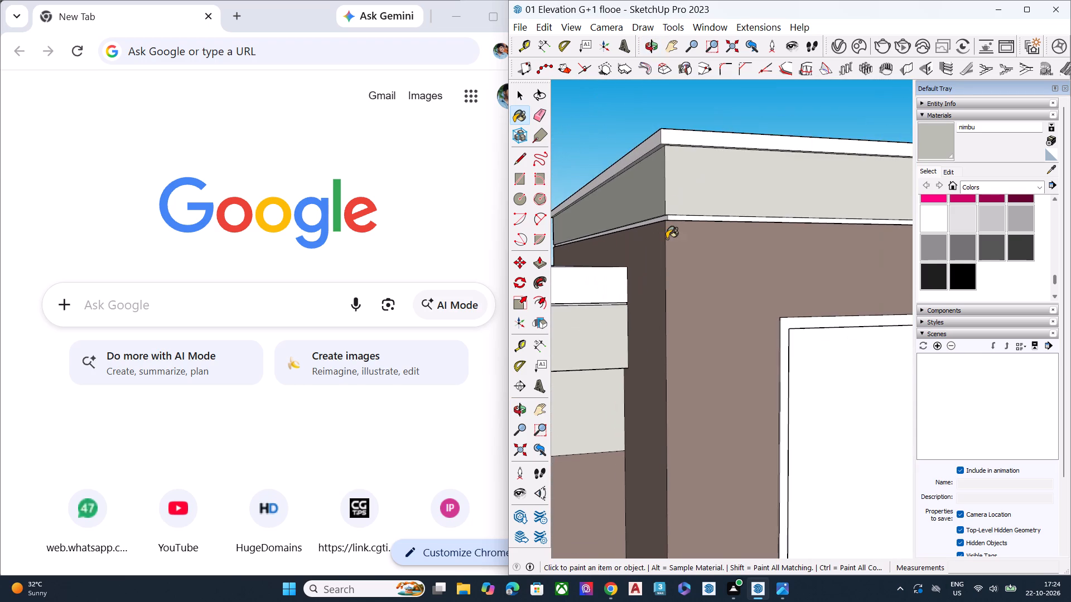
scroll(673, 208, "down", 2)
scroll(673, 208, "up", 1)
scroll(673, 208, "down", 18)
scroll(706, 229, "down", 9)
scroll(688, 342, "up", 1)
scroll(688, 342, "down", 1)
scroll(688, 342, "up", 4)
scroll(649, 295, "up", 3)
scroll(649, 295, "down", 1)
scroll(649, 295, "up", 6)
scroll(628, 274, "down", 3)
middle_click_drag(819, 147, 812, 145)
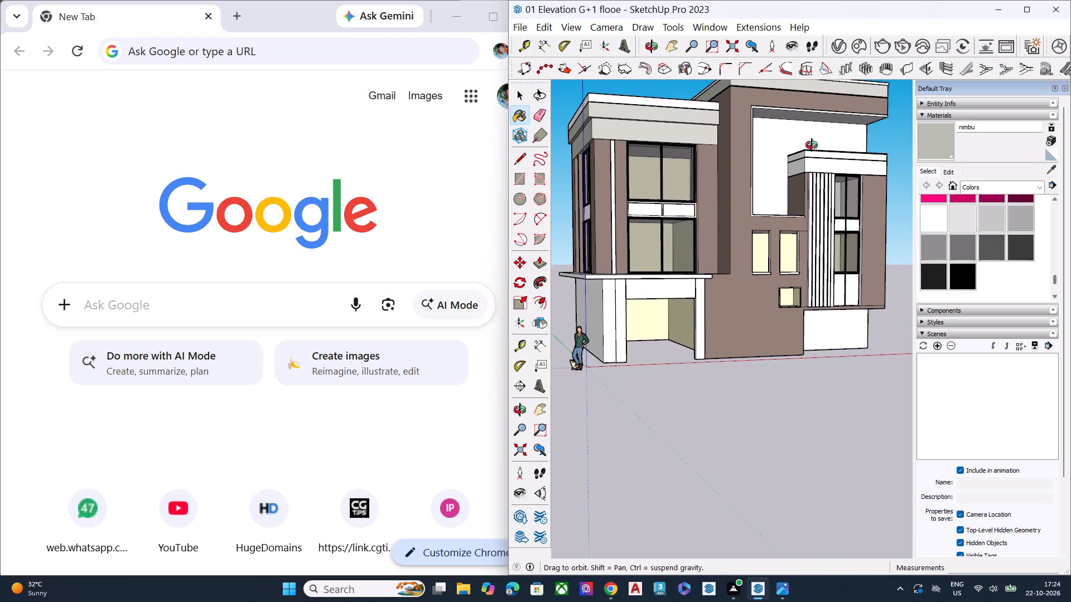
middle_click_drag(812, 145, 565, 183)
scroll(725, 132, "up", 8)
left_click(739, 130)
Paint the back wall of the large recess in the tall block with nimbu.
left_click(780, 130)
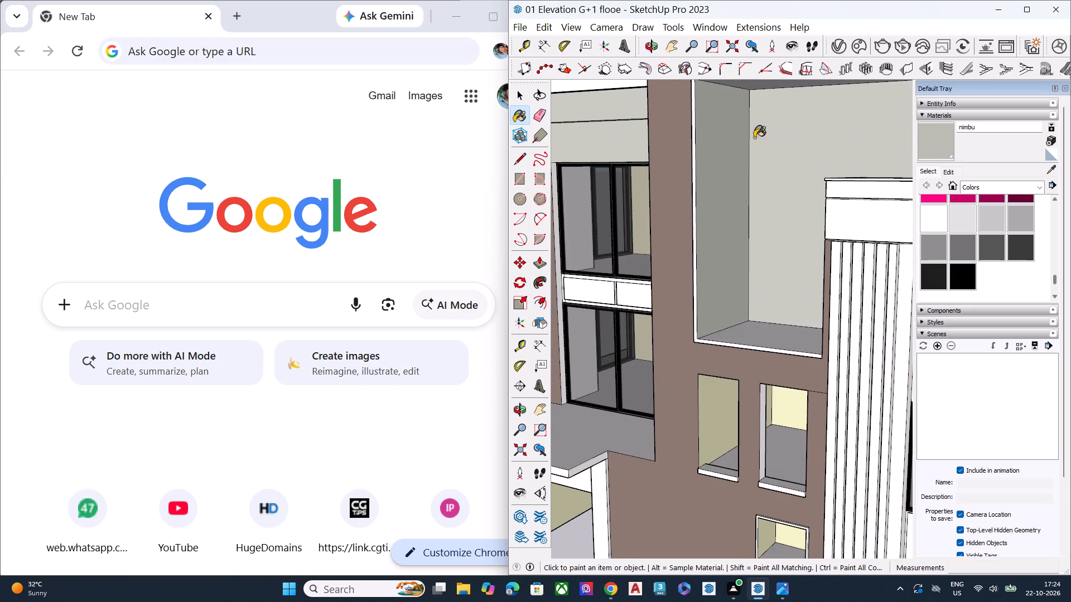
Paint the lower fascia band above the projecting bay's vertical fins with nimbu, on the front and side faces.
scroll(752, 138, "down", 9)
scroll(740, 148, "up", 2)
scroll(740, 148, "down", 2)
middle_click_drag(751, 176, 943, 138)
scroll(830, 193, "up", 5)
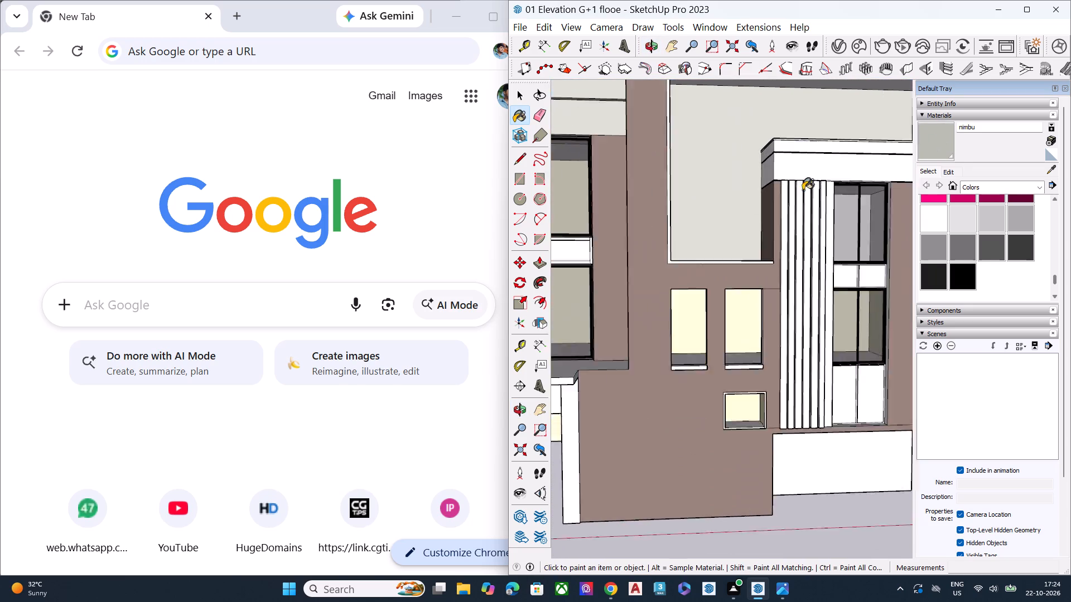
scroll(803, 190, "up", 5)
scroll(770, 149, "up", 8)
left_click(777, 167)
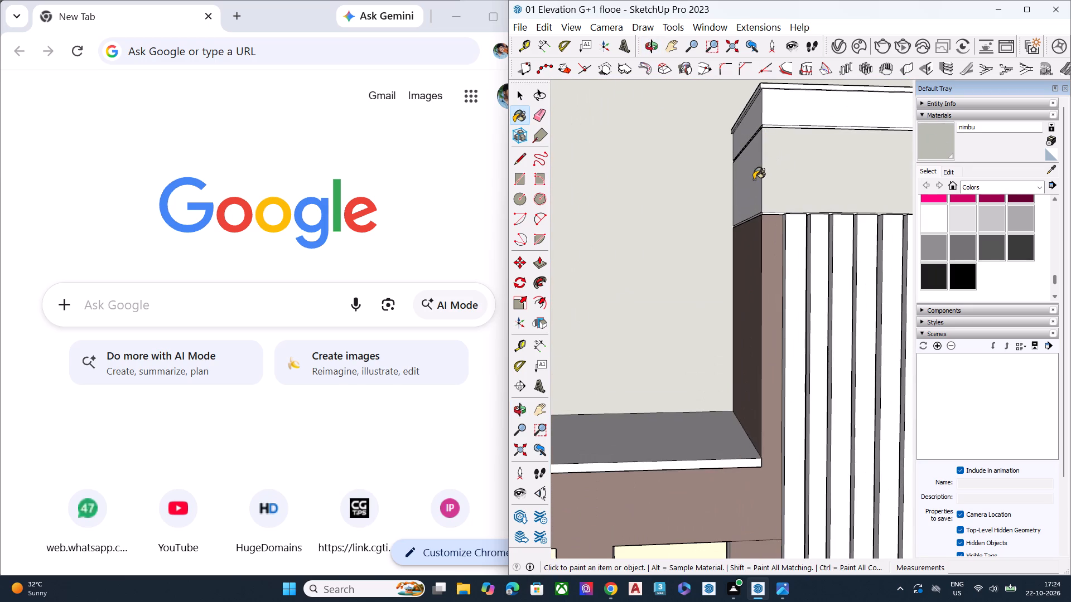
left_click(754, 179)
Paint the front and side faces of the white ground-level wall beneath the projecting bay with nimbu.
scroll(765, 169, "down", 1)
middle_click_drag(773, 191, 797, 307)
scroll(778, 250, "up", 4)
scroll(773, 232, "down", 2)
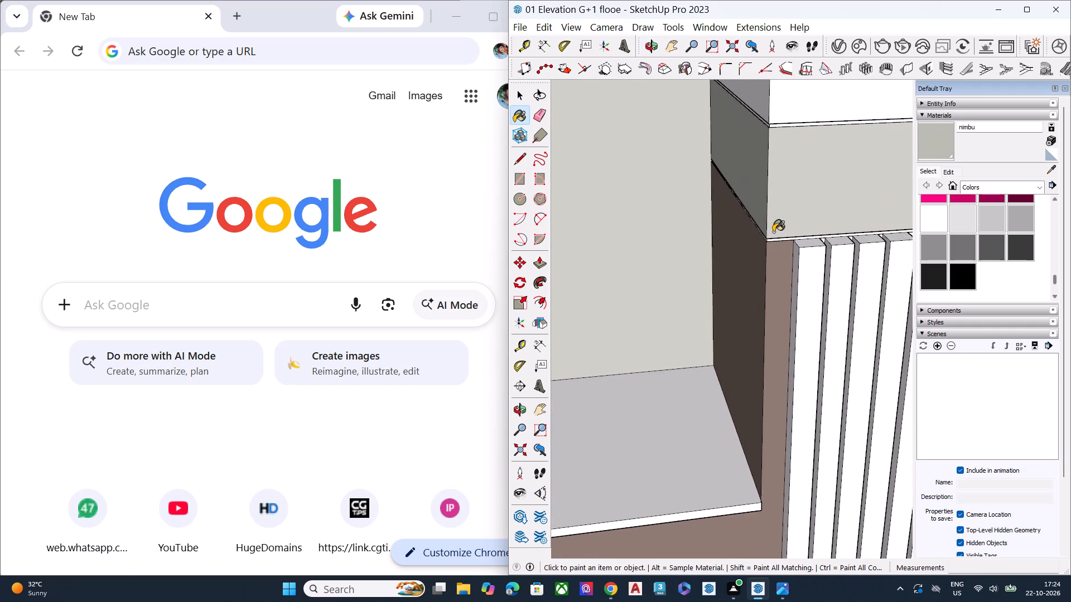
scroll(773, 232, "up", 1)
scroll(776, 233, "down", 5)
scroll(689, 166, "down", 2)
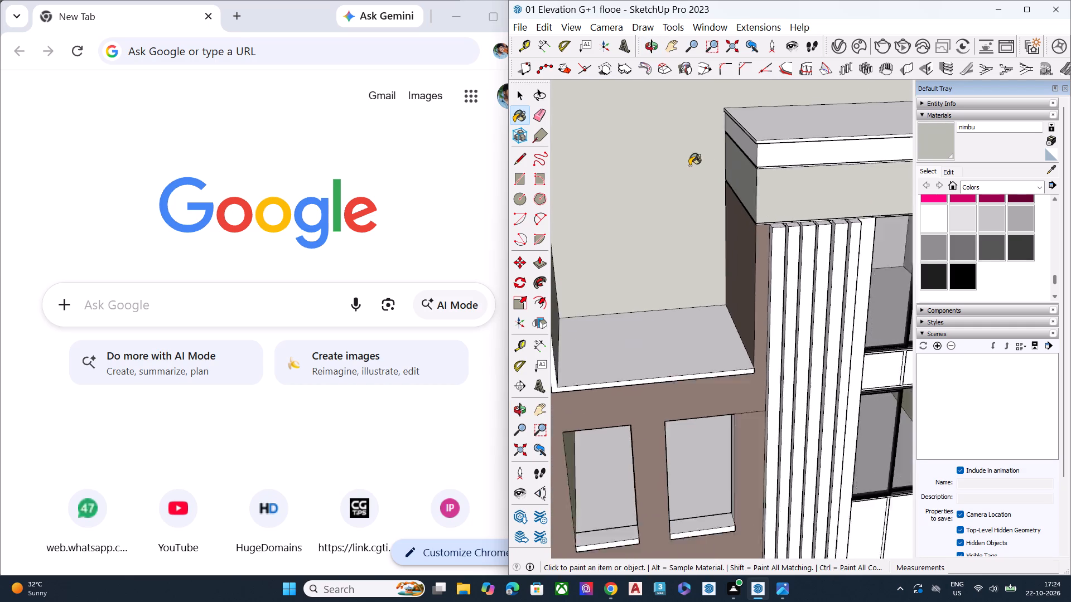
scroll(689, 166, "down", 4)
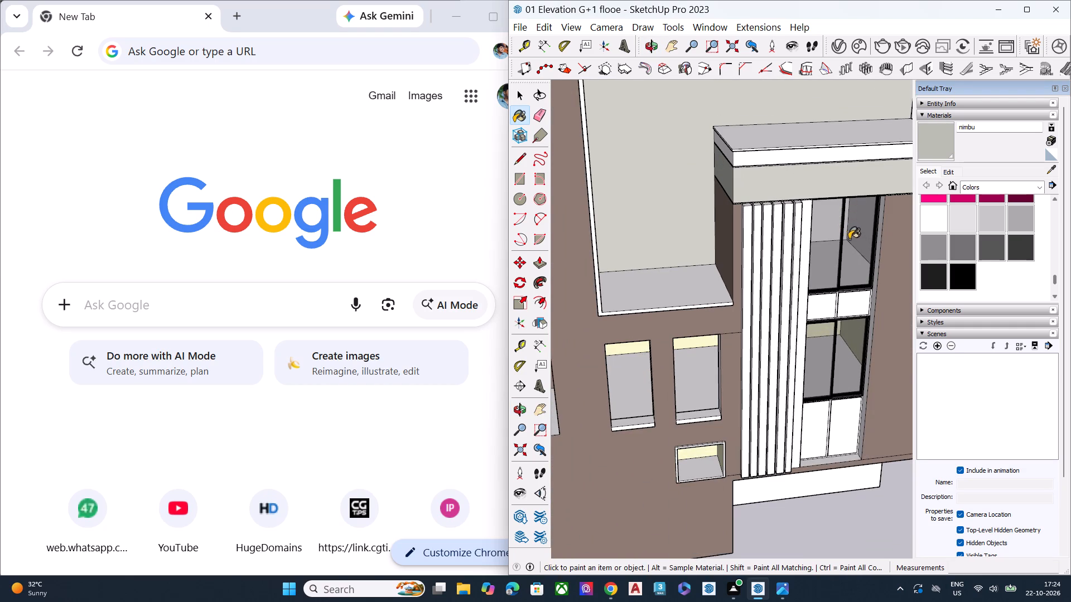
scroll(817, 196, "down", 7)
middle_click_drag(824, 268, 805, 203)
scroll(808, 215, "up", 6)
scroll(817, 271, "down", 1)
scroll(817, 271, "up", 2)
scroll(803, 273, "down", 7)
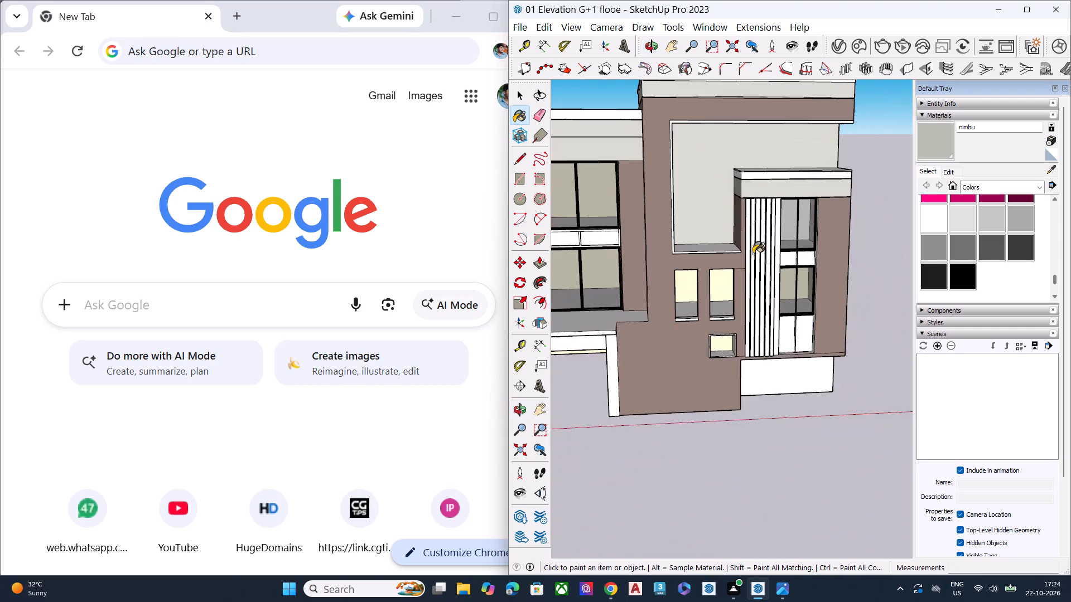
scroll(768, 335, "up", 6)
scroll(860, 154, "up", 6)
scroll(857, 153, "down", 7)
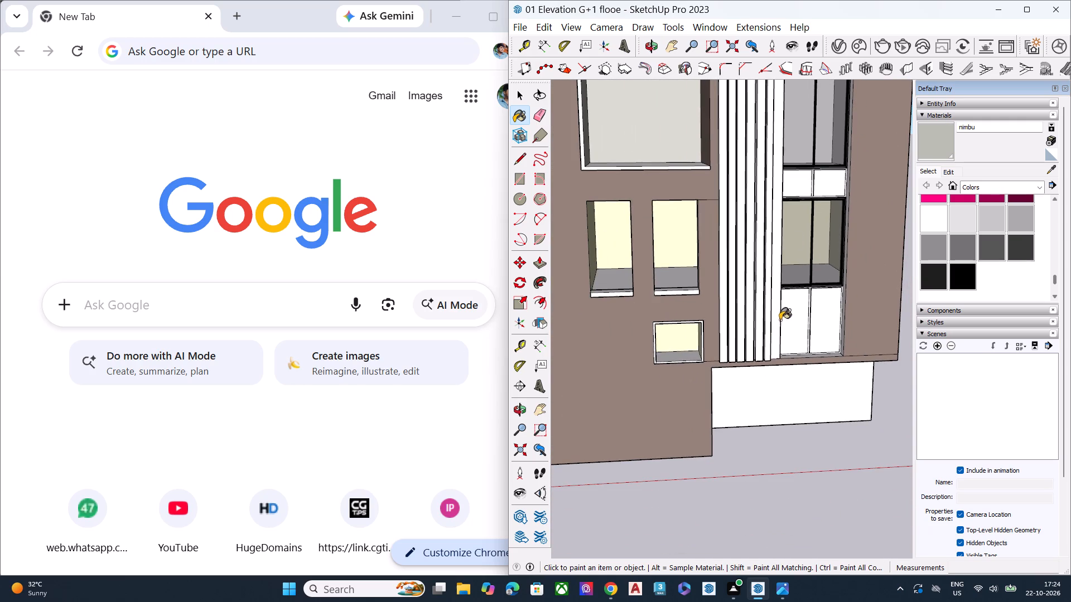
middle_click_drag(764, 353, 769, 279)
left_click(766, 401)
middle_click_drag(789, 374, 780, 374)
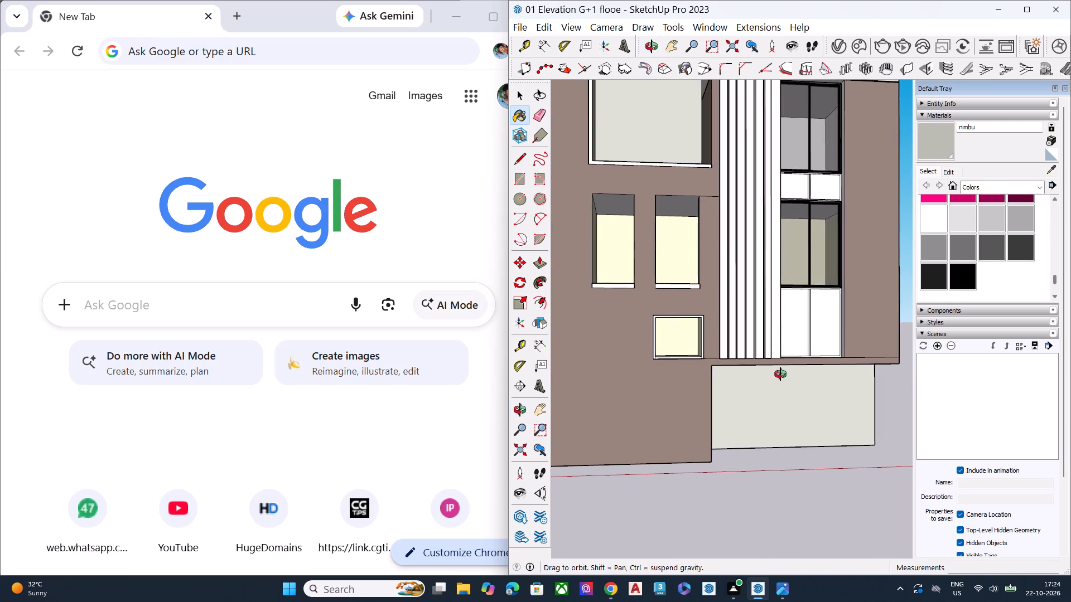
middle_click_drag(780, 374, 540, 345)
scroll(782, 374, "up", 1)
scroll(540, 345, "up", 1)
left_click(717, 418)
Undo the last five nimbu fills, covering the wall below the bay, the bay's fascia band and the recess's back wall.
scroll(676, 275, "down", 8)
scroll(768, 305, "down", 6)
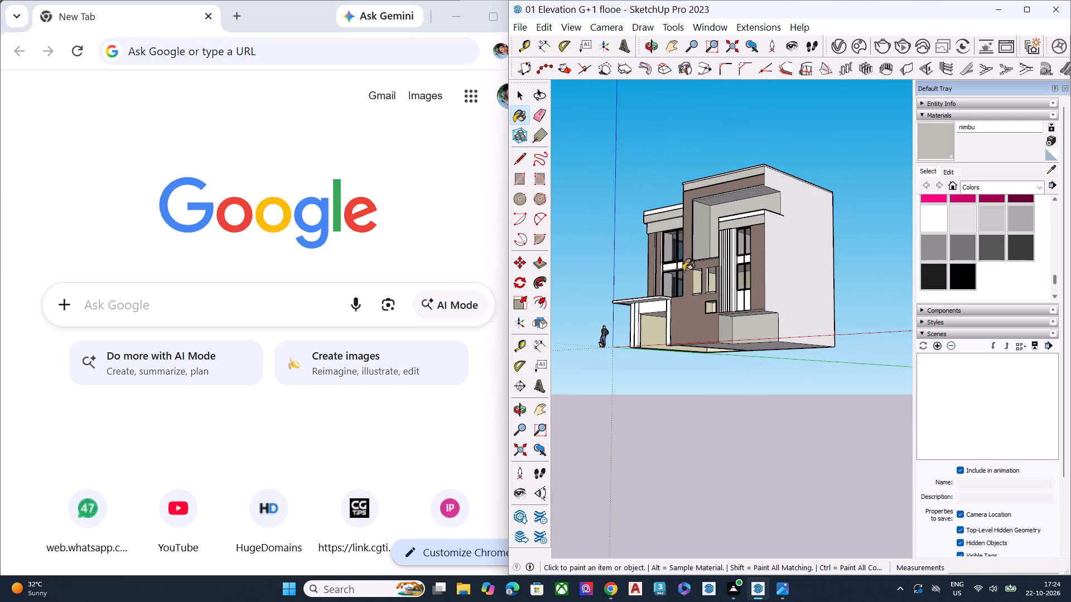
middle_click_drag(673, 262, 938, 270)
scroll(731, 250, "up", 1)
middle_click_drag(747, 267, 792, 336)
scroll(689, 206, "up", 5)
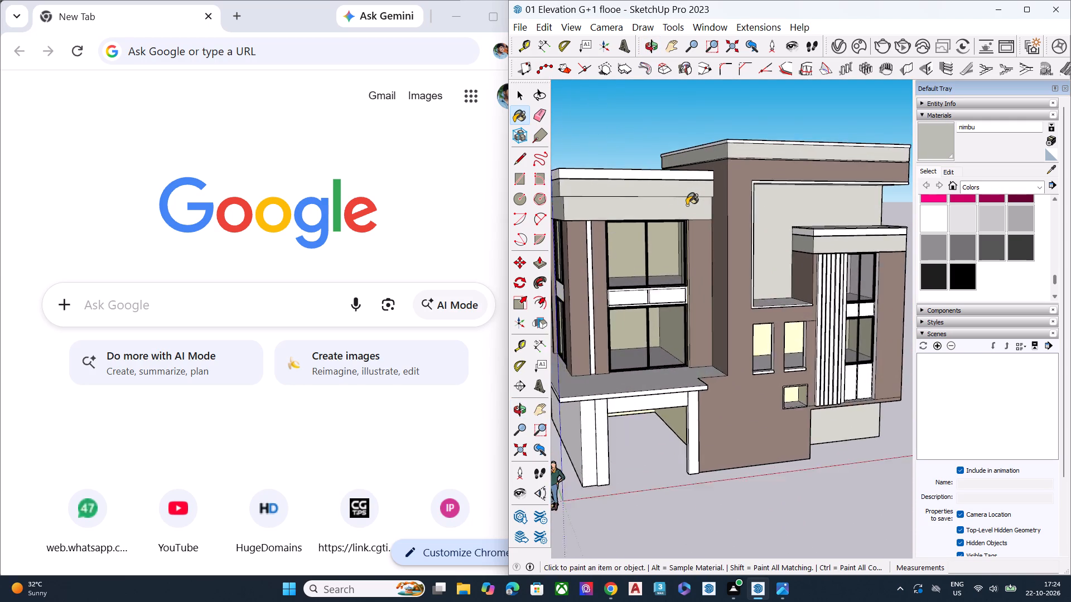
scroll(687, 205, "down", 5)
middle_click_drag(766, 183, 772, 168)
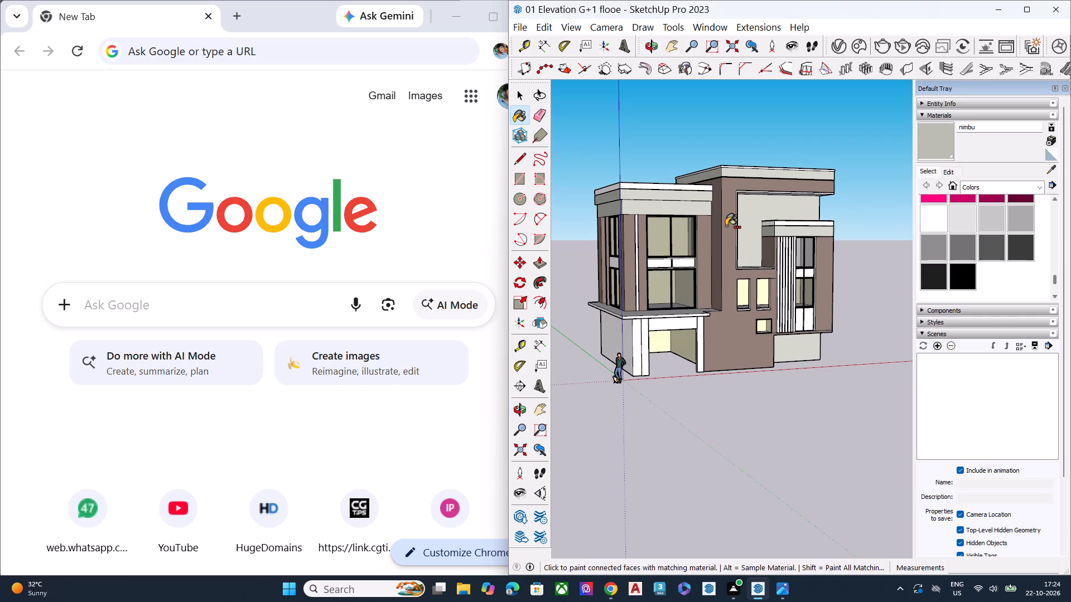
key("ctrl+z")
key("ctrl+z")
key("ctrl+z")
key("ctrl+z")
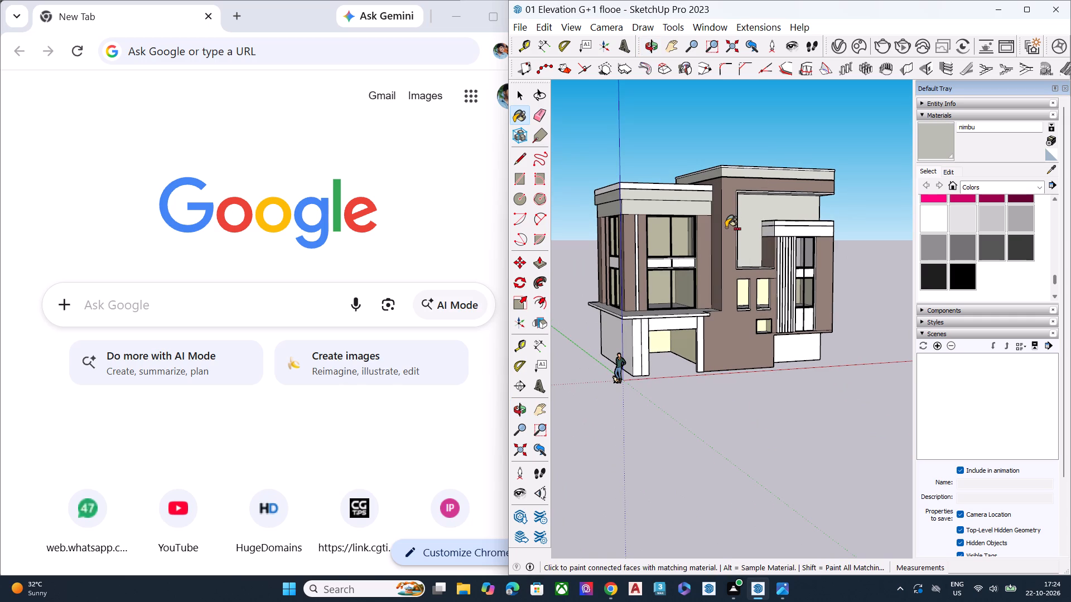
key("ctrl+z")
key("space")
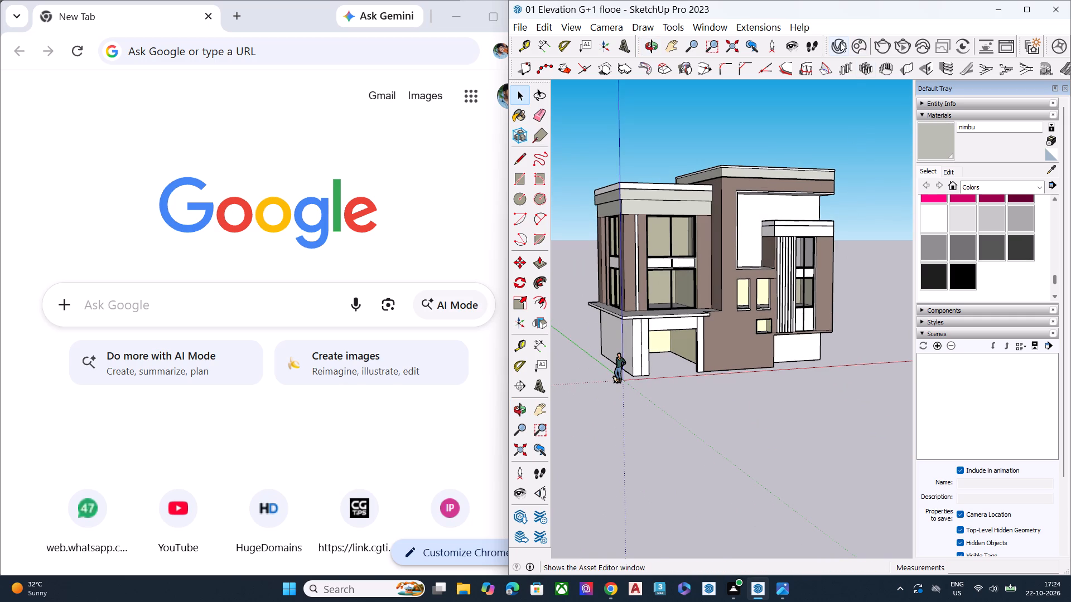
Paint the front face of the ground-level wall beneath the projecting bay with nimbu.
left_click(939, 142)
scroll(737, 365, "up", 5)
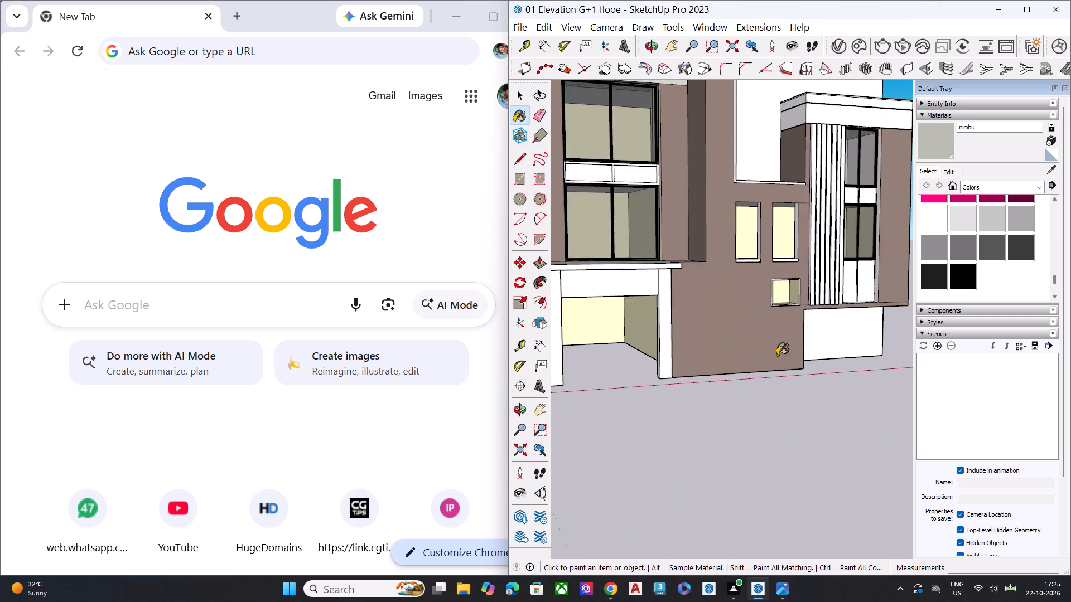
scroll(777, 355, "up", 2)
middle_click_drag(820, 328, 760, 292)
scroll(754, 297, "up", 1)
left_click(837, 329)
scroll(702, 339, "down", 1)
scroll(701, 339, "up", 1)
scroll(701, 339, "down", 1)
scroll(701, 339, "up", 1)
scroll(701, 339, "down", 1)
scroll(701, 339, "up", 1)
scroll(701, 339, "down", 2)
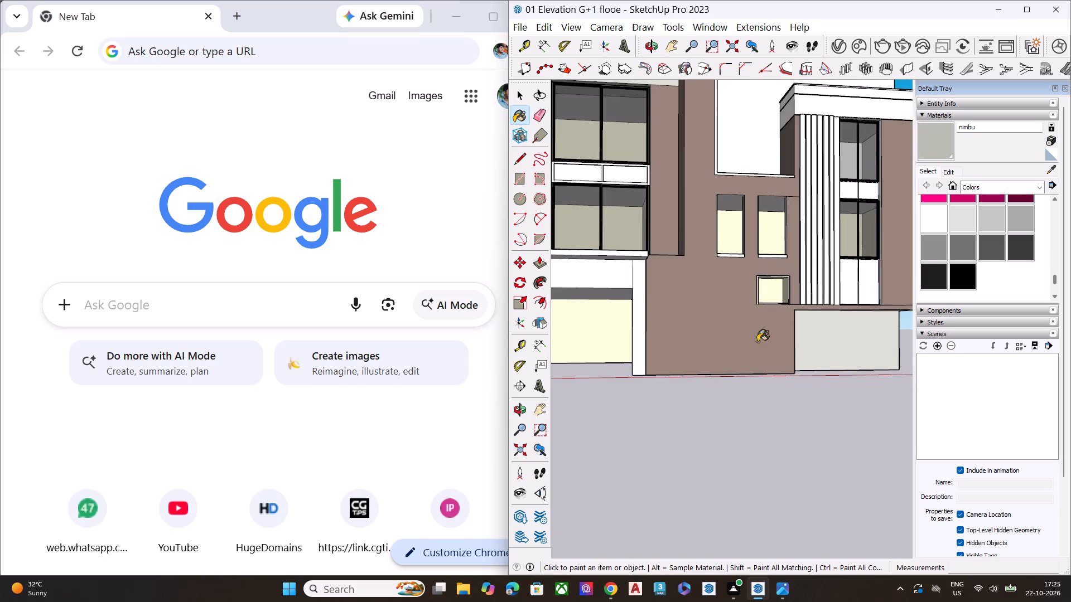
Paint the side face of the ground-level wall beneath the projecting bay with nimbu.
middle_click_drag(809, 348, 580, 345)
left_click(779, 347)
scroll(664, 310, "up", 1)
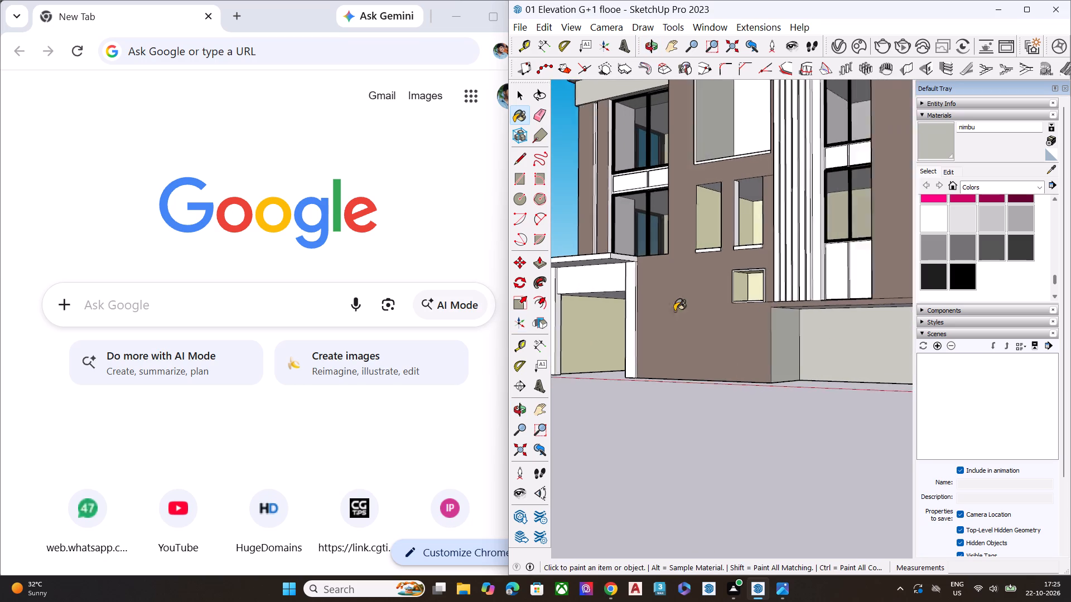
Paint the front and outer side faces of the porch pillar adjoining the brown wall with nimbu.
scroll(677, 311, "down", 5)
scroll(571, 300, "up", 2)
scroll(570, 300, "down", 1)
scroll(570, 300, "up", 6)
middle_click_drag(631, 304, 917, 289)
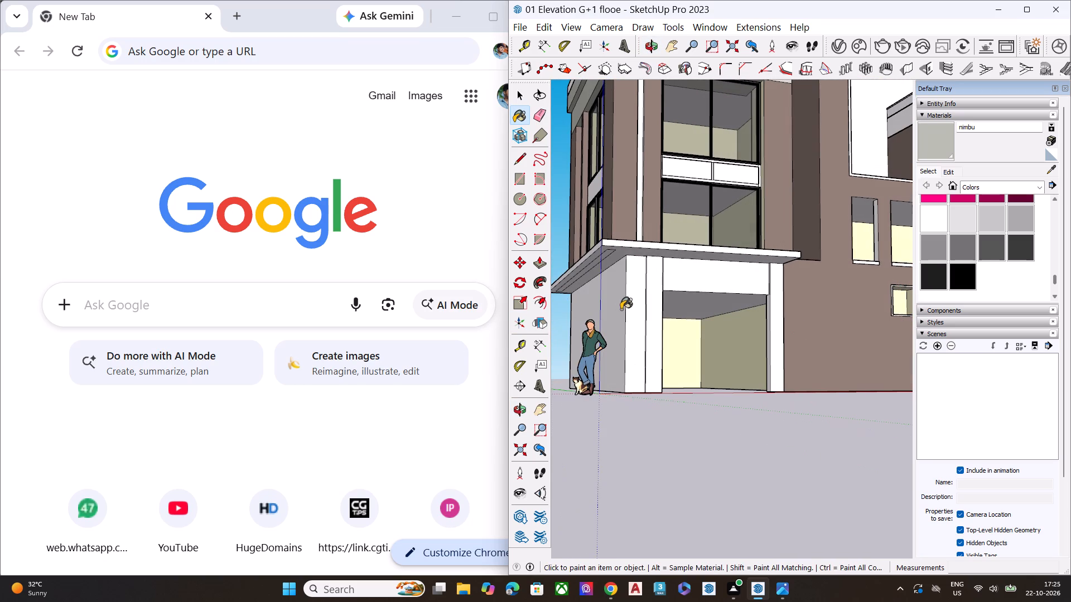
scroll(615, 303, "down", 2)
scroll(615, 304, "up", 1)
scroll(615, 304, "down", 4)
middle_click_drag(632, 309, 635, 360)
scroll(635, 360, "up", 3)
scroll(732, 294, "up", 8)
middle_click_drag(726, 299, 544, 303)
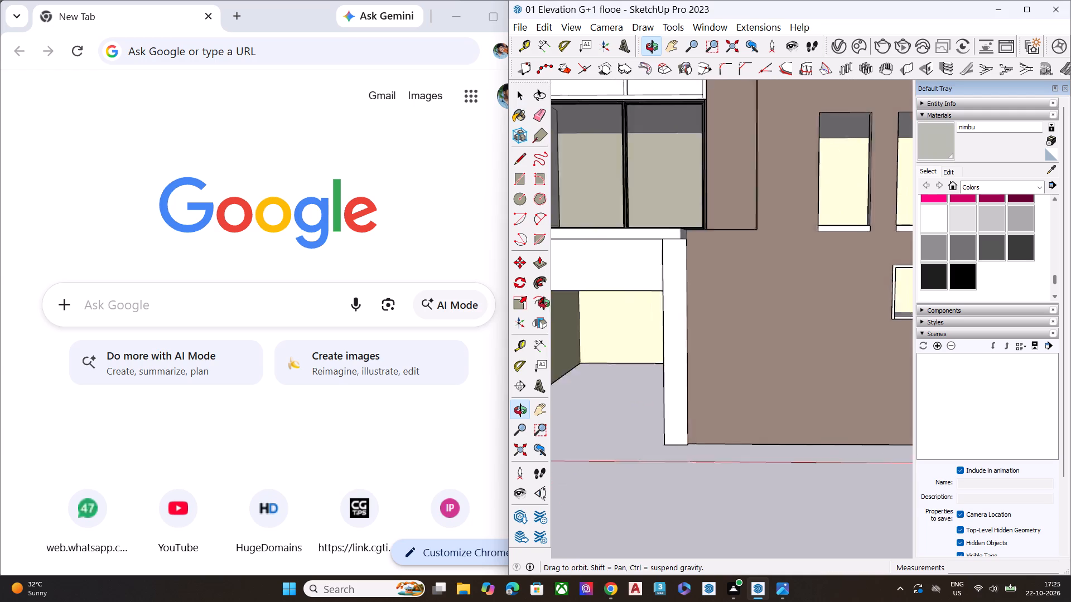
middle_click_drag(544, 303, 436, 304)
scroll(630, 262, "up", 6)
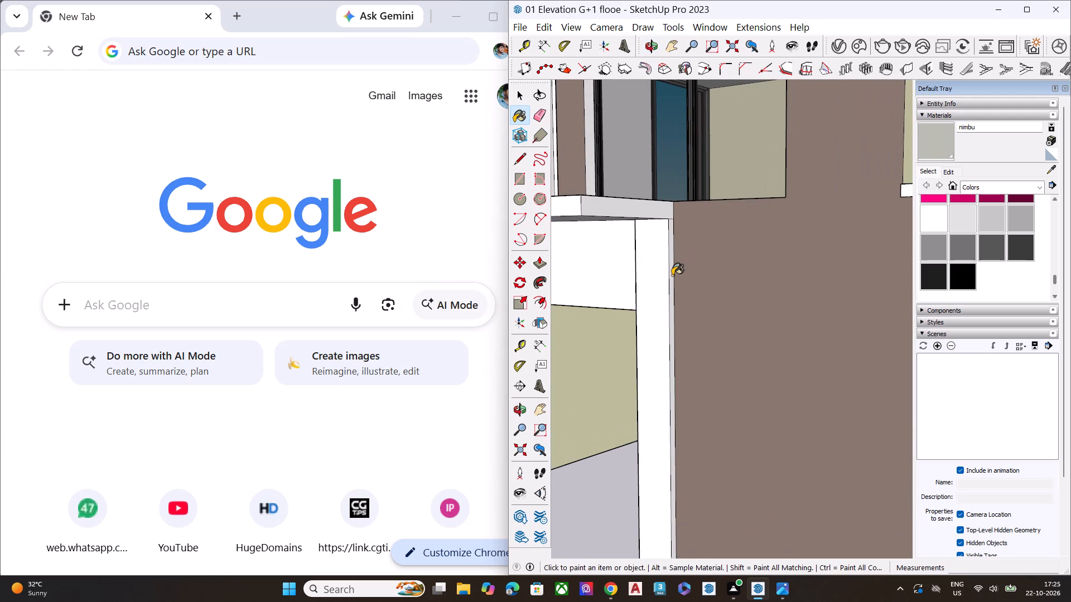
left_click(672, 275)
left_click(662, 283)
Paint the end and front edges of the porch canopy slab with nimbu.
left_click(649, 212)
scroll(671, 210, "up", 1)
scroll(686, 221, "down", 6)
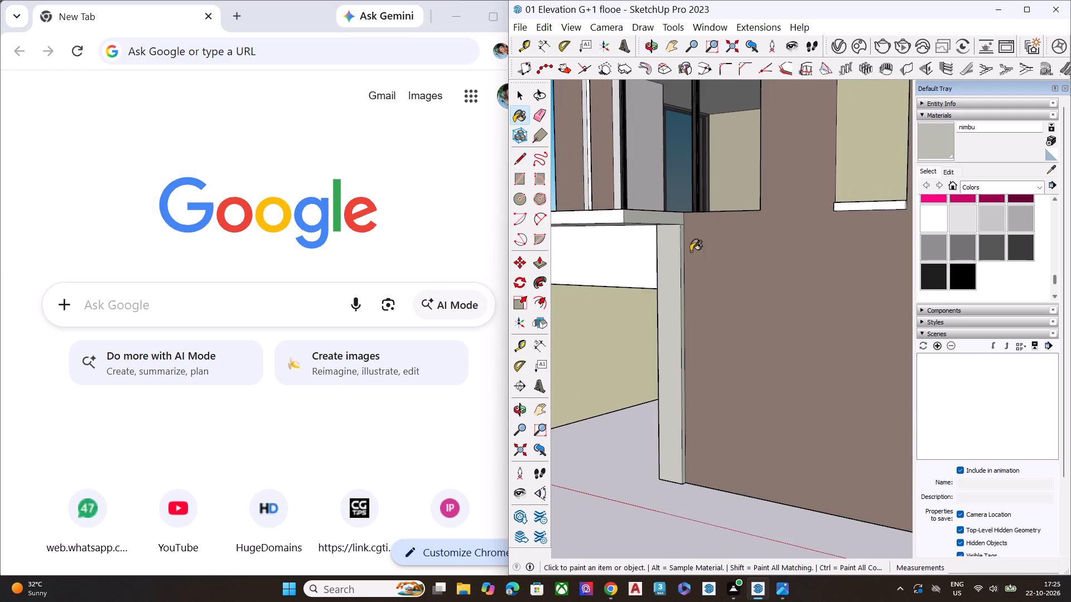
left_click(621, 221)
Paint the underside of the porch canopy and the beam above the porch opening with nimbu.
scroll(668, 212, "down", 7)
middle_click_drag(641, 235, 756, 120)
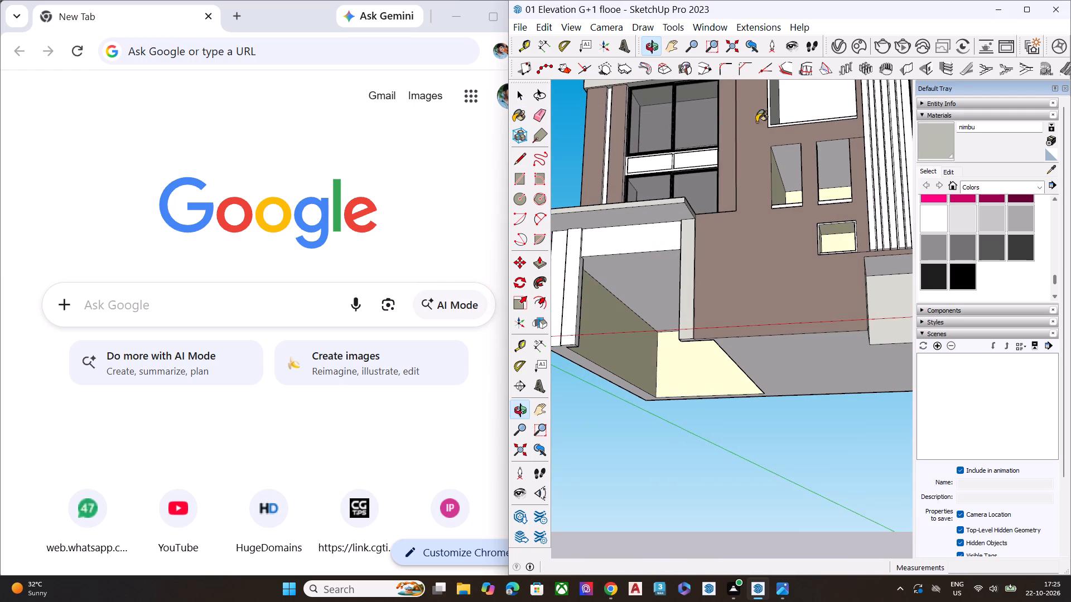
left_click(670, 216)
left_click(659, 233)
Paint the front strip and inner side face of the porch's outer corner pillar with nimbu.
scroll(669, 232, "down", 6)
scroll(592, 242, "up", 1)
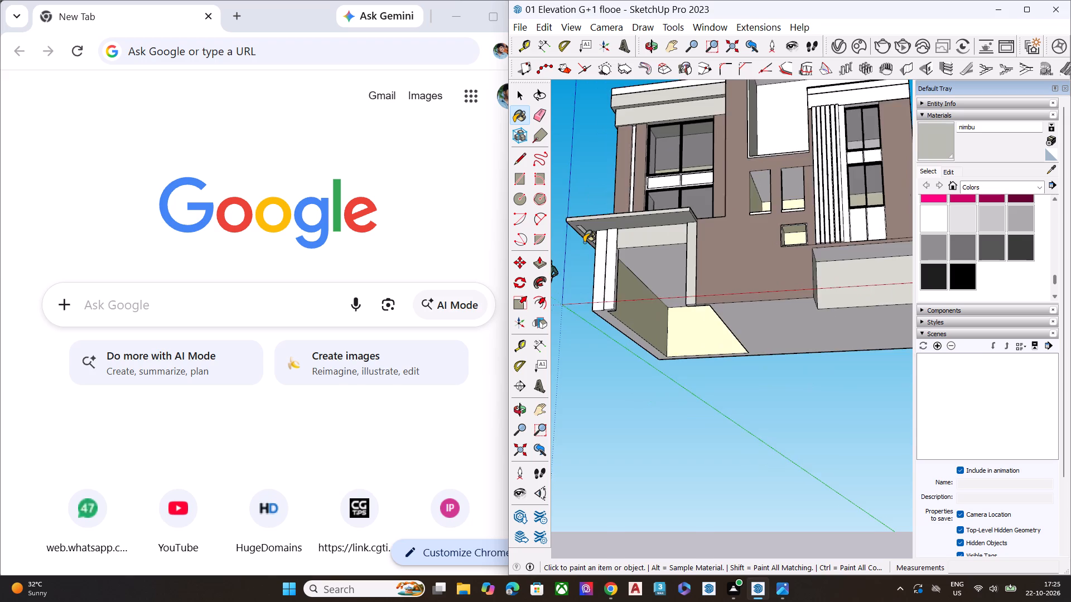
scroll(577, 244, "down", 1)
scroll(584, 242, "up", 2)
scroll(564, 245, "down", 1)
scroll(563, 245, "up", 7)
scroll(584, 232, "down", 1)
scroll(584, 232, "up", 6)
scroll(675, 237, "up", 3)
scroll(674, 237, "down", 1)
scroll(672, 239, "up", 2)
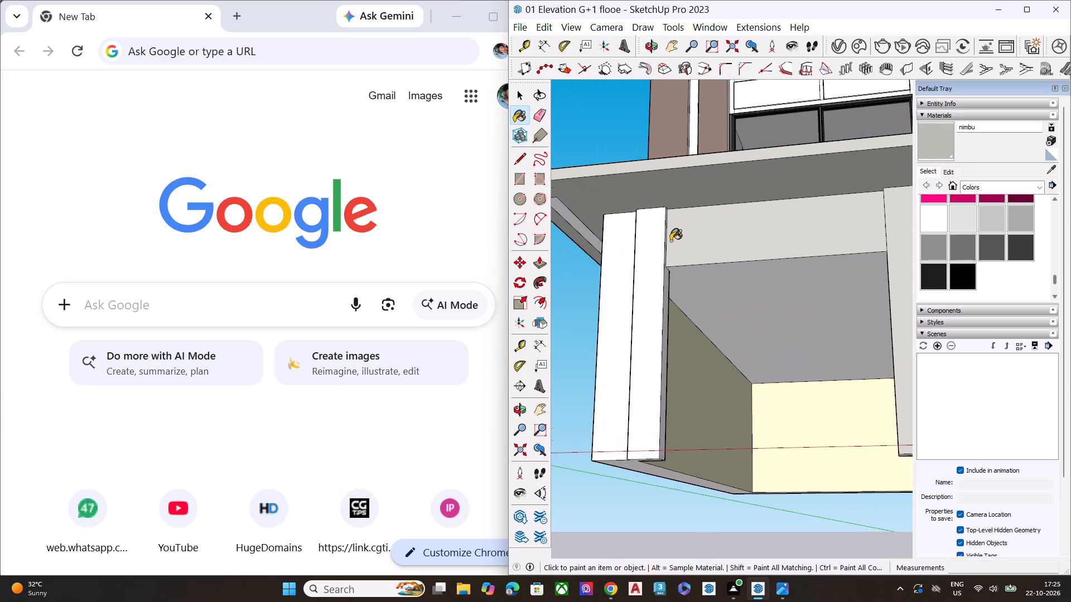
left_click(659, 249)
middle_click_drag(671, 240, 595, 253)
scroll(597, 256, "up", 5)
scroll(610, 250, "down", 1)
scroll(610, 250, "up", 3)
left_click(605, 256)
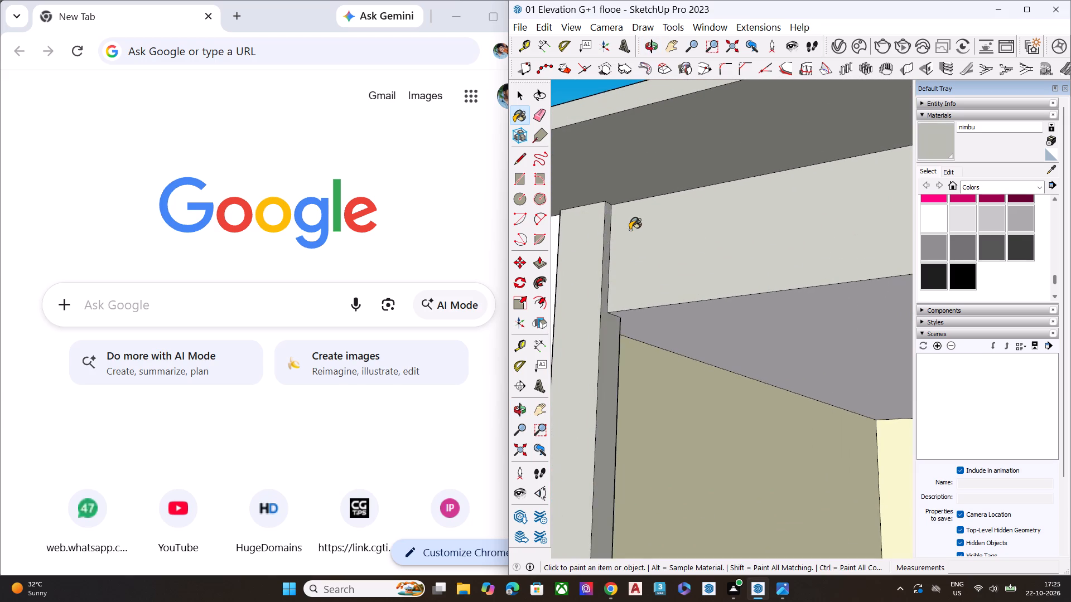
Paint the inner side face of the porch pillar beside the brown wall with nimbu.
scroll(639, 227, "down", 10)
scroll(665, 242, "up", 2)
scroll(674, 250, "down", 3)
middle_click_drag(727, 262, 1042, 267)
scroll(948, 302, "up", 1)
scroll(679, 260, "down", 5)
scroll(676, 264, "up", 1)
scroll(676, 264, "down", 3)
scroll(769, 268, "up", 7)
scroll(829, 279, "up", 5)
scroll(830, 279, "down", 1)
scroll(830, 279, "up", 1)
left_click(830, 279)
scroll(803, 279, "down", 17)
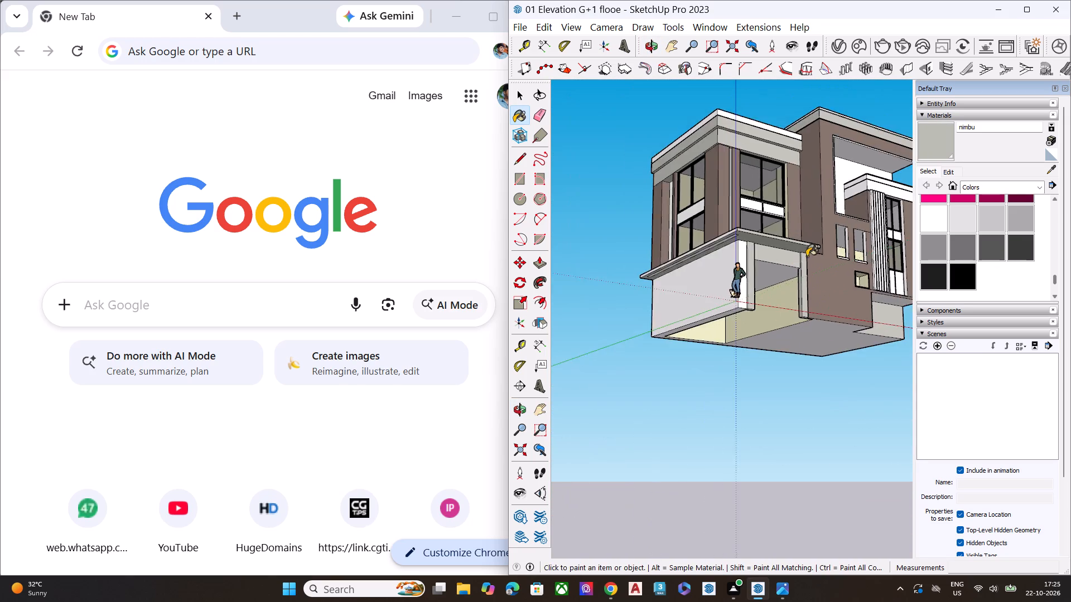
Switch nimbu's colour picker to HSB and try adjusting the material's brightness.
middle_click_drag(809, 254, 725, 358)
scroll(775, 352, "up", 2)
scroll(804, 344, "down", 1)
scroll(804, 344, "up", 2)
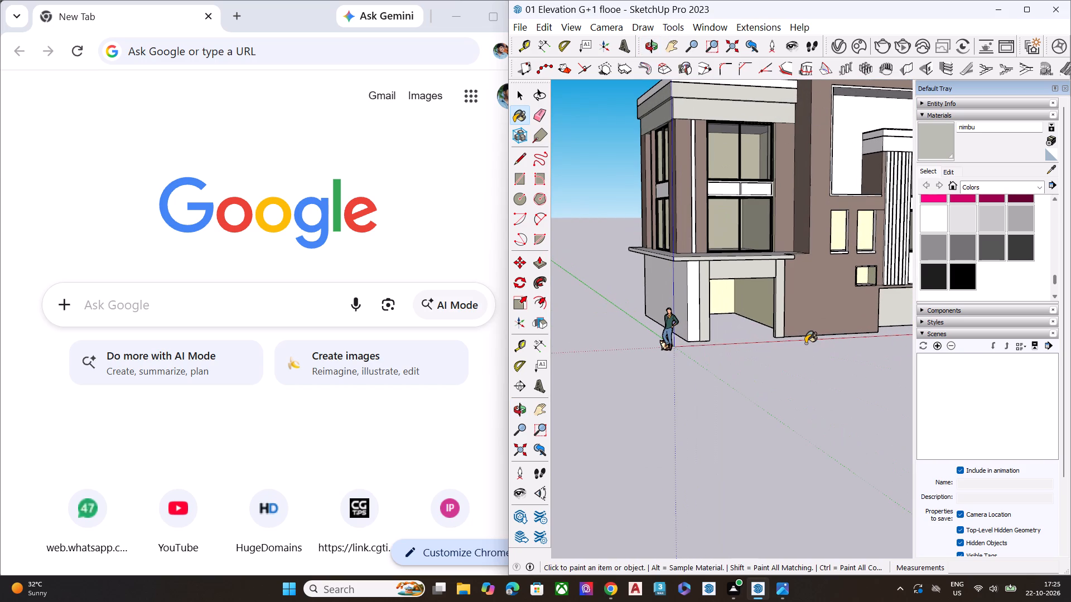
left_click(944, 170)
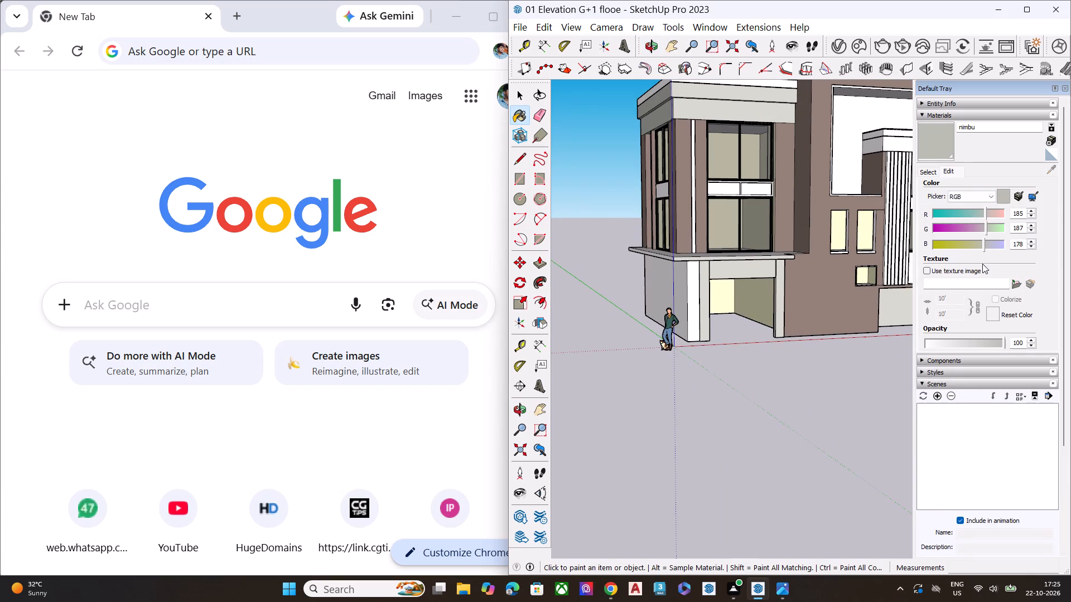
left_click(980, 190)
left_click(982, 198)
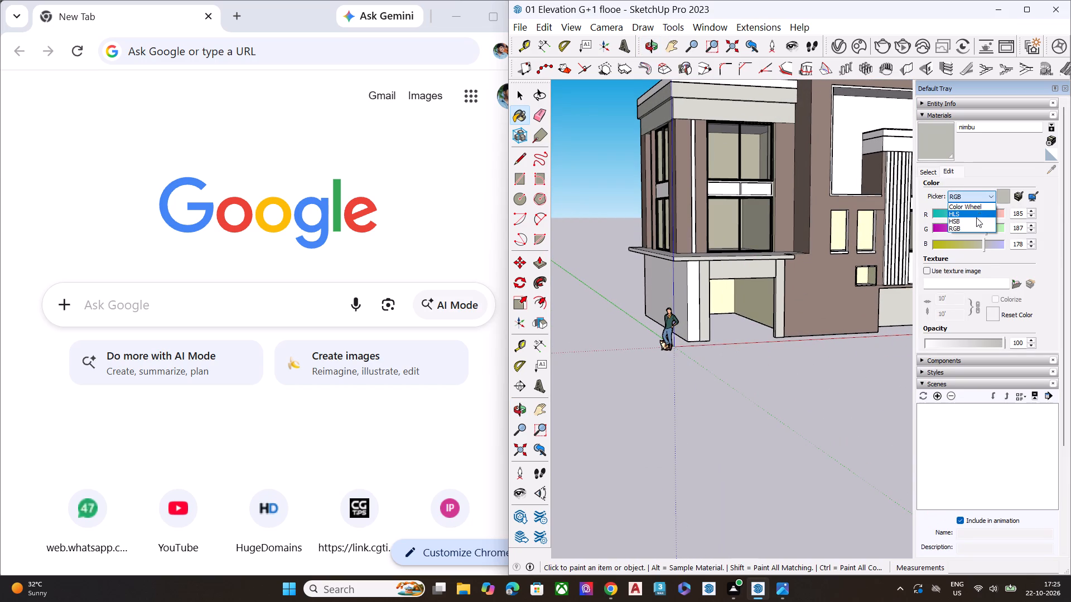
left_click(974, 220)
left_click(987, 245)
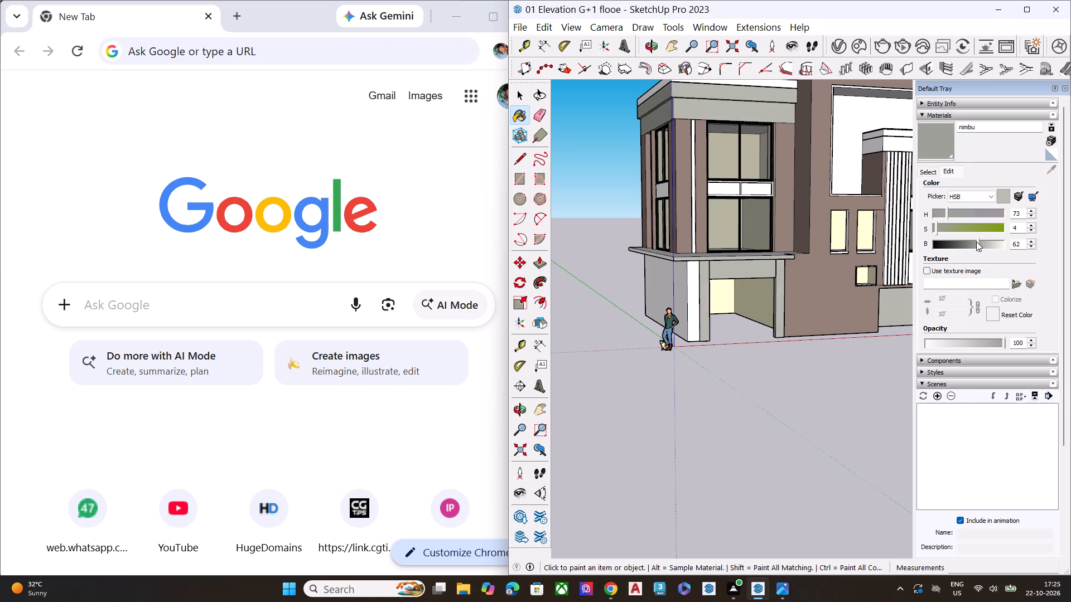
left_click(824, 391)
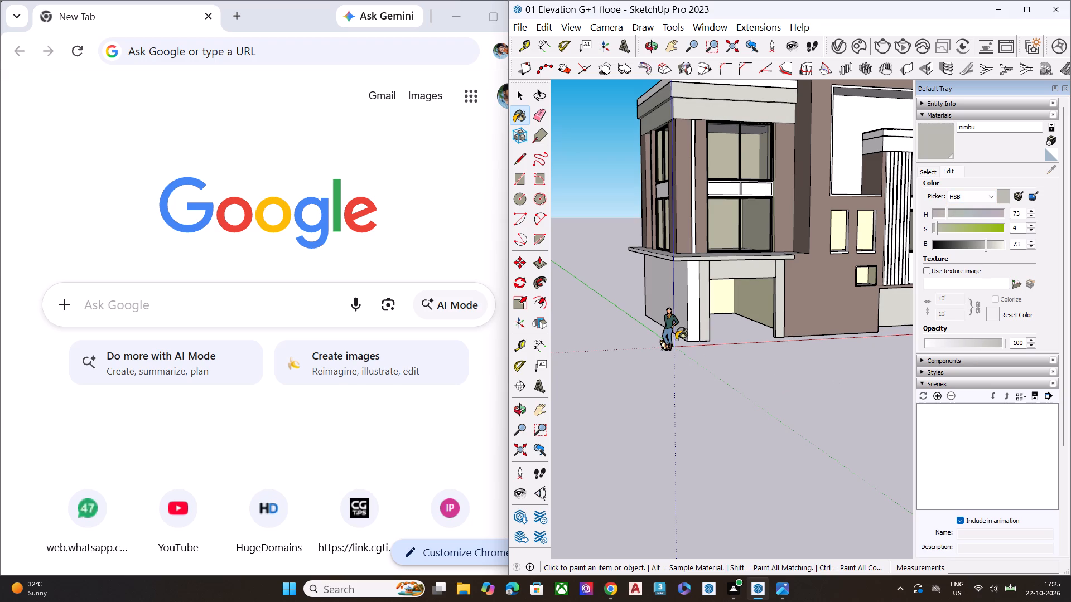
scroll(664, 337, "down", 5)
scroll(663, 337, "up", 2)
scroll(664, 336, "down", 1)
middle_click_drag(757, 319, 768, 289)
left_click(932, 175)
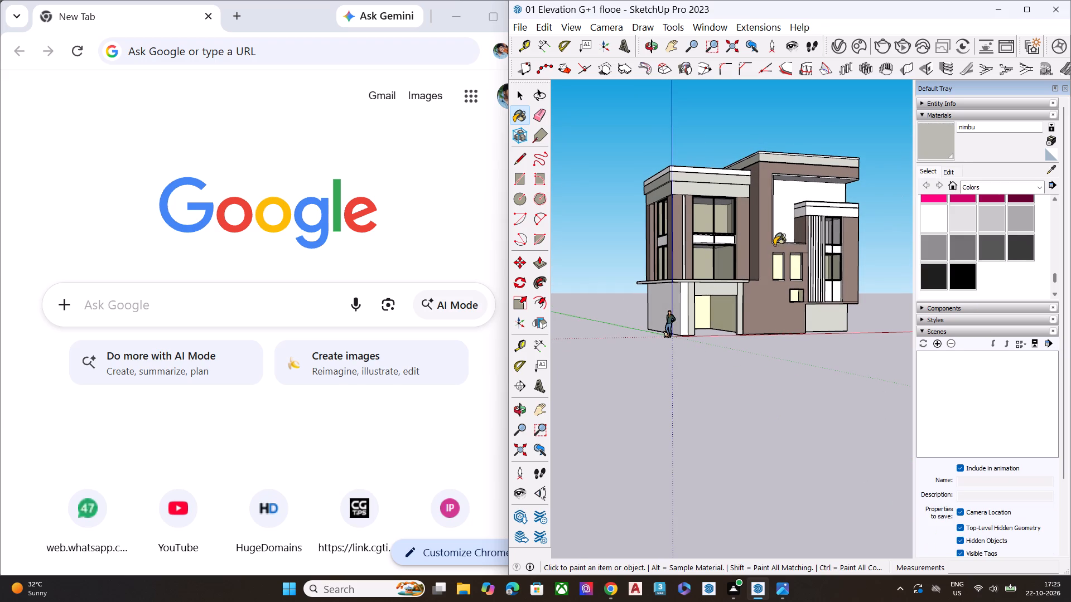
Paint the front and side faces of the lower fascia band above the projecting bay with nimbu.
scroll(736, 271, "up", 3)
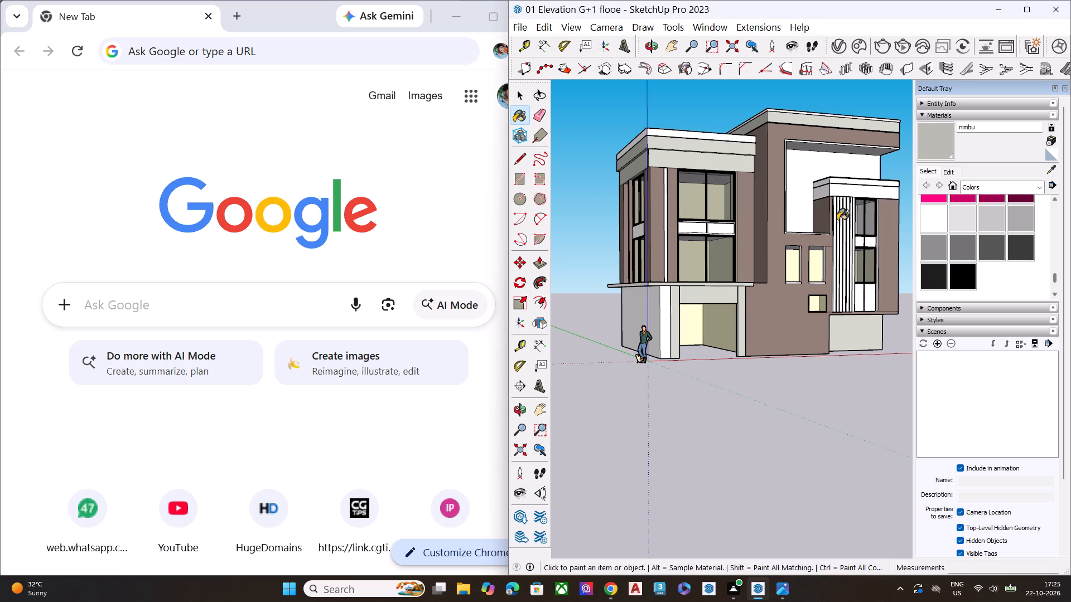
scroll(858, 192, "up", 8)
left_click(858, 191)
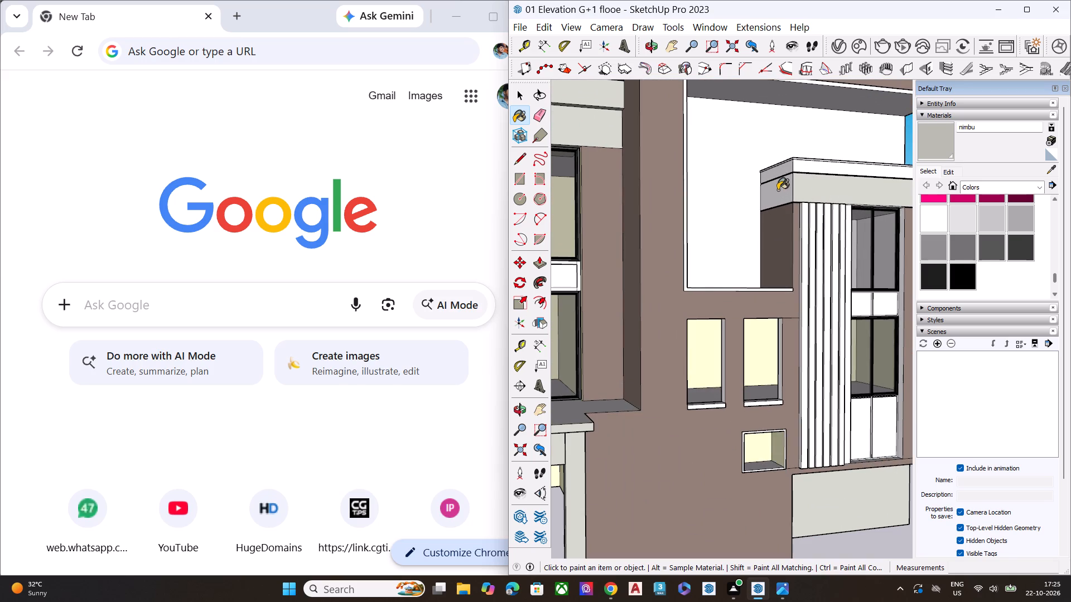
left_click(779, 189)
Make toasted toffee the active paint material using the V-Ray Asset Editor.
middle_click_drag(826, 201, 493, 227)
middle_click_drag(774, 243, 713, 238)
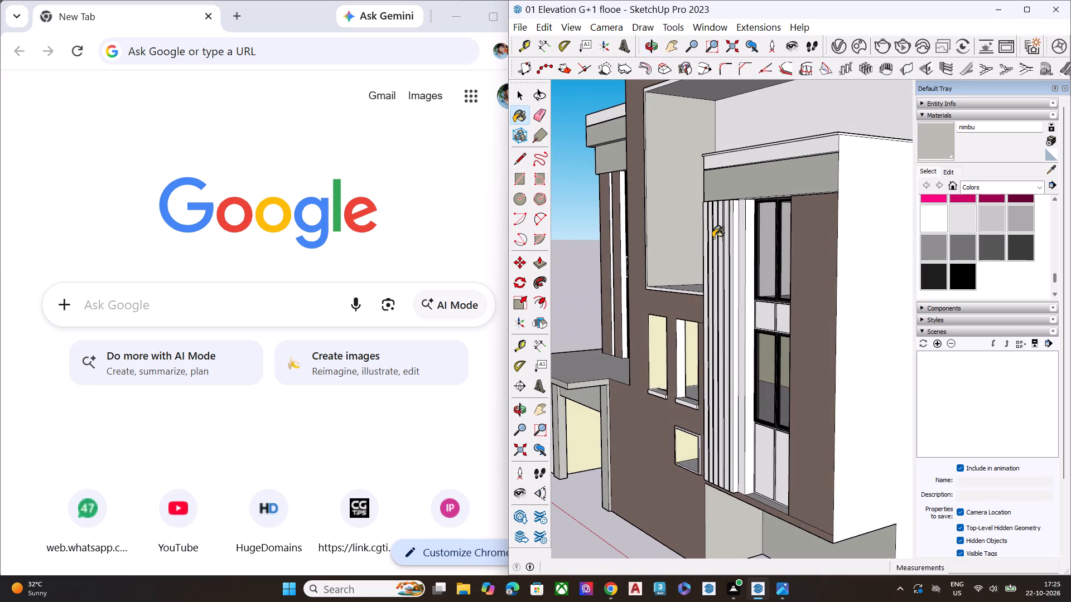
scroll(736, 252, "down", 9)
middle_click_drag(756, 343, 863, 284)
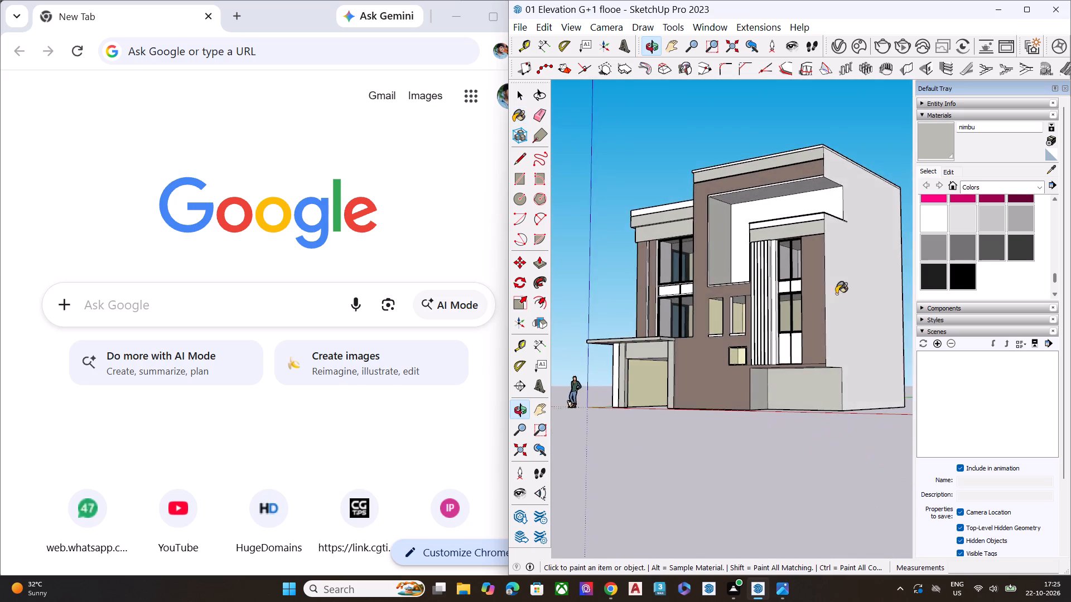
scroll(776, 281, "up", 16)
scroll(783, 250, "down", 6)
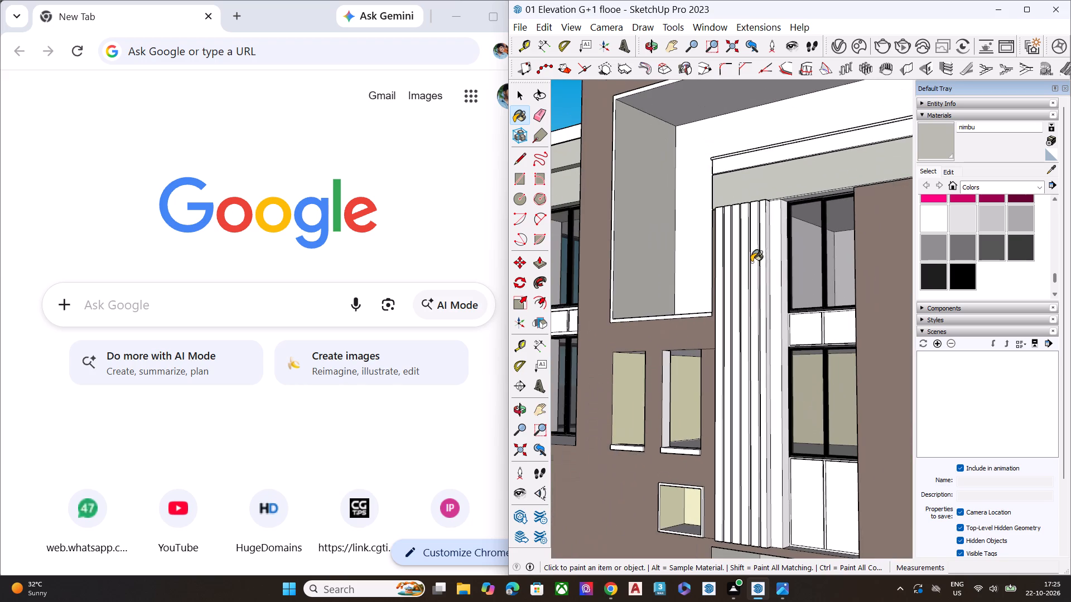
scroll(751, 262, "down", 1)
left_click(827, 38)
left_click(840, 48)
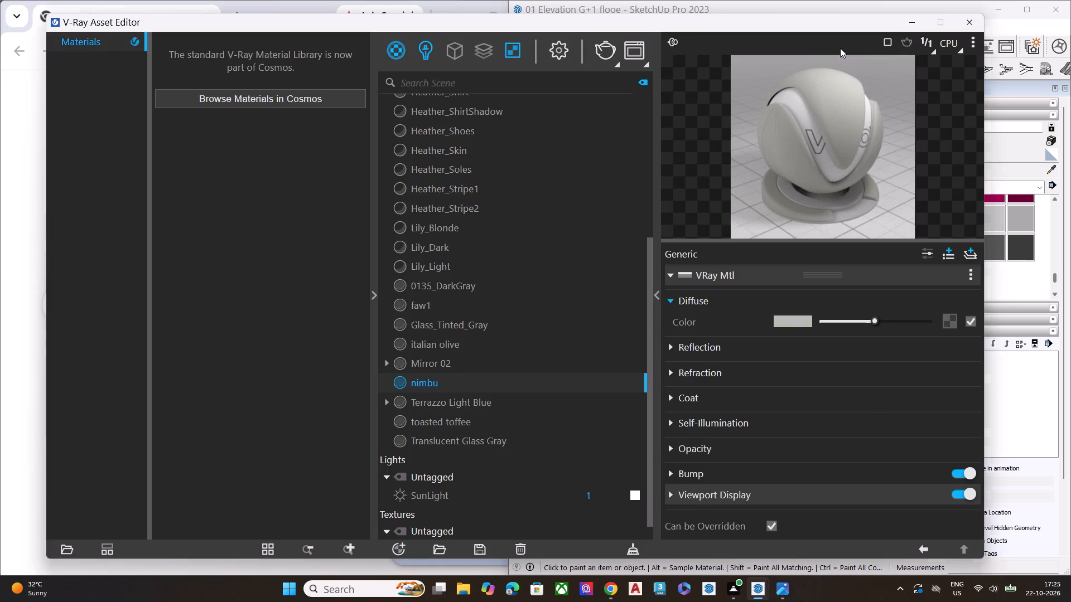
left_click(477, 401)
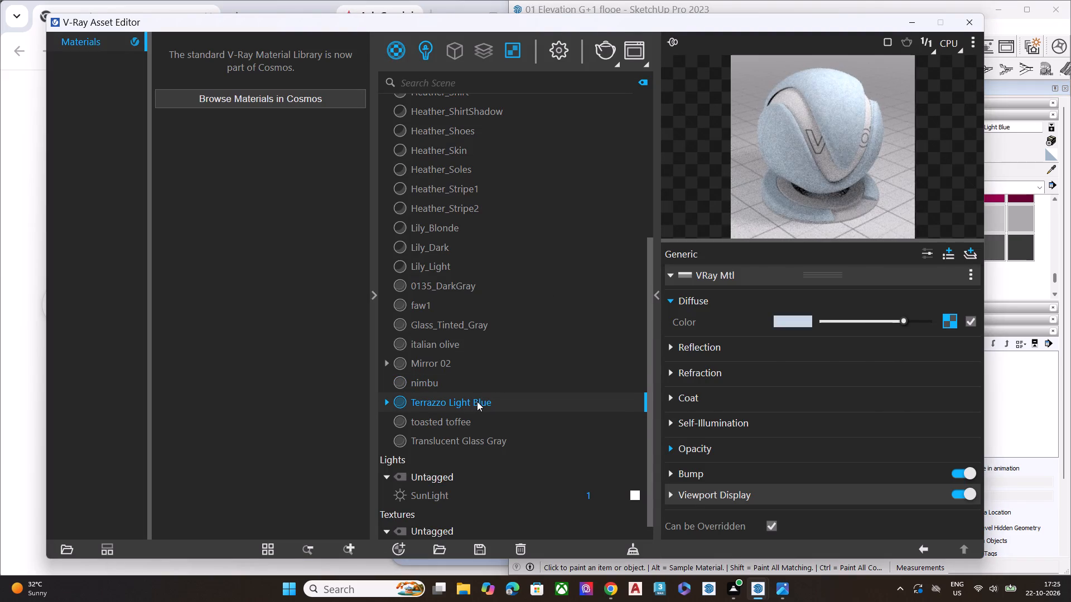
left_click(470, 424)
left_click(470, 424)
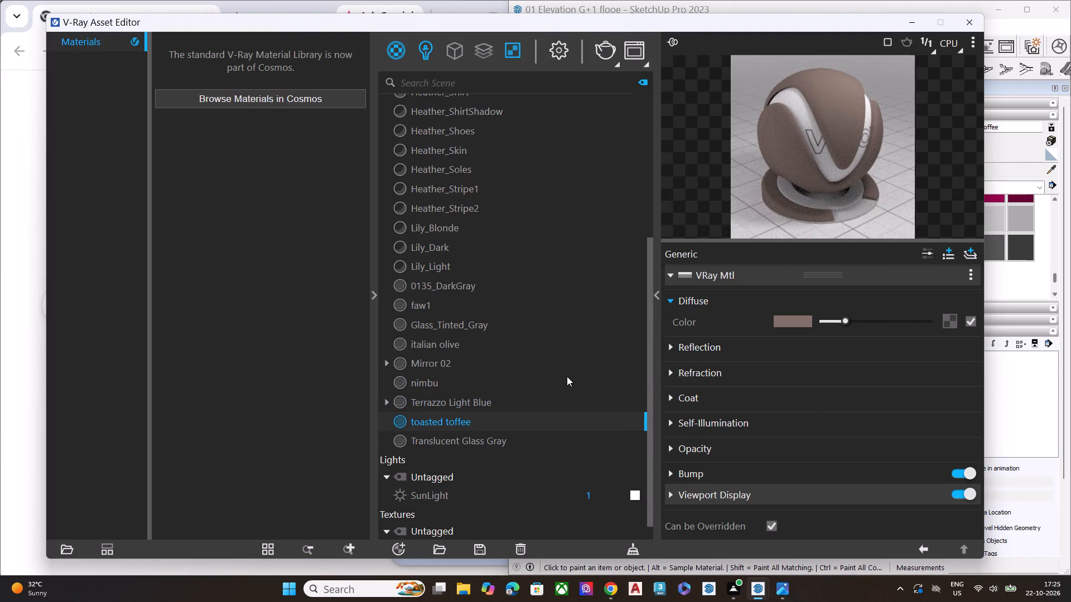
left_click(914, 21)
left_click(930, 144)
Paint the topmost parapet band of the corner block with toasted toffee on its front and side faces.
scroll(570, 312, "down", 2)
scroll(576, 318, "up", 1)
scroll(581, 322, "down", 6)
scroll(758, 306, "down", 8)
middle_click_drag(642, 329, 717, 321)
scroll(634, 285, "up", 6)
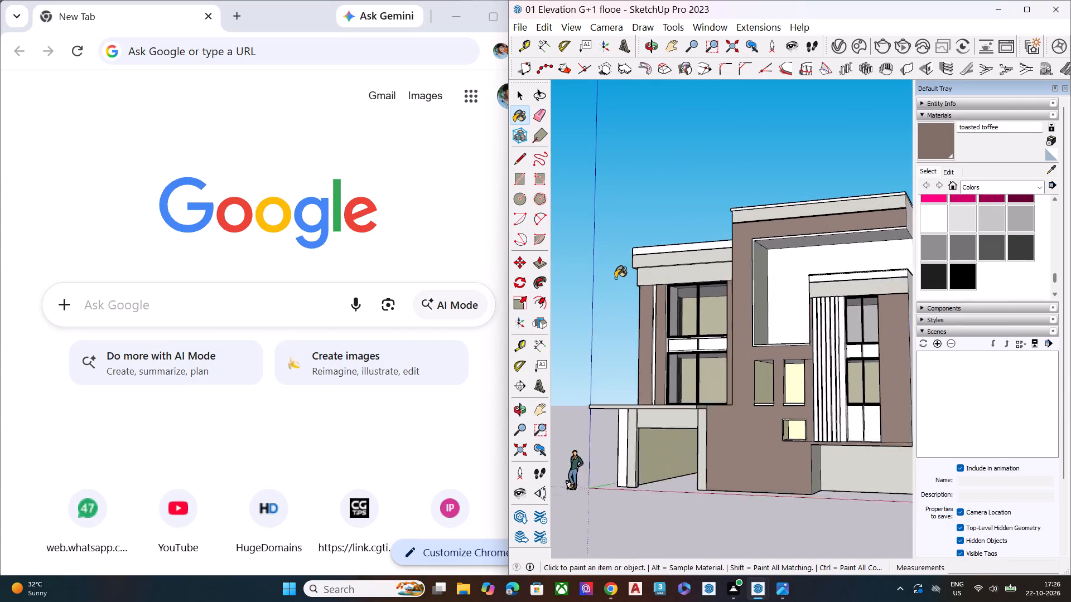
scroll(615, 278, "up", 3)
middle_click_drag(630, 279, 932, 284)
scroll(606, 198, "up", 6)
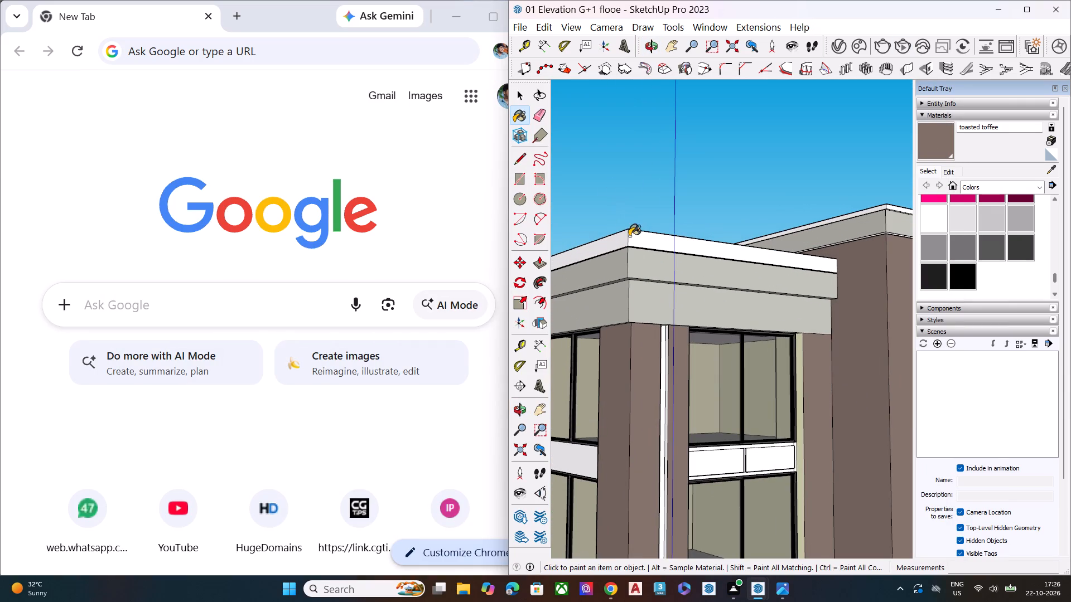
left_click(621, 241)
left_click(640, 235)
Paint the narrow underside of the corner block's topmost parapet band with toasted toffee.
middle_click_drag(640, 242, 647, 152)
scroll(636, 215, "up", 6)
scroll(635, 221, "down", 1)
scroll(635, 221, "up", 1)
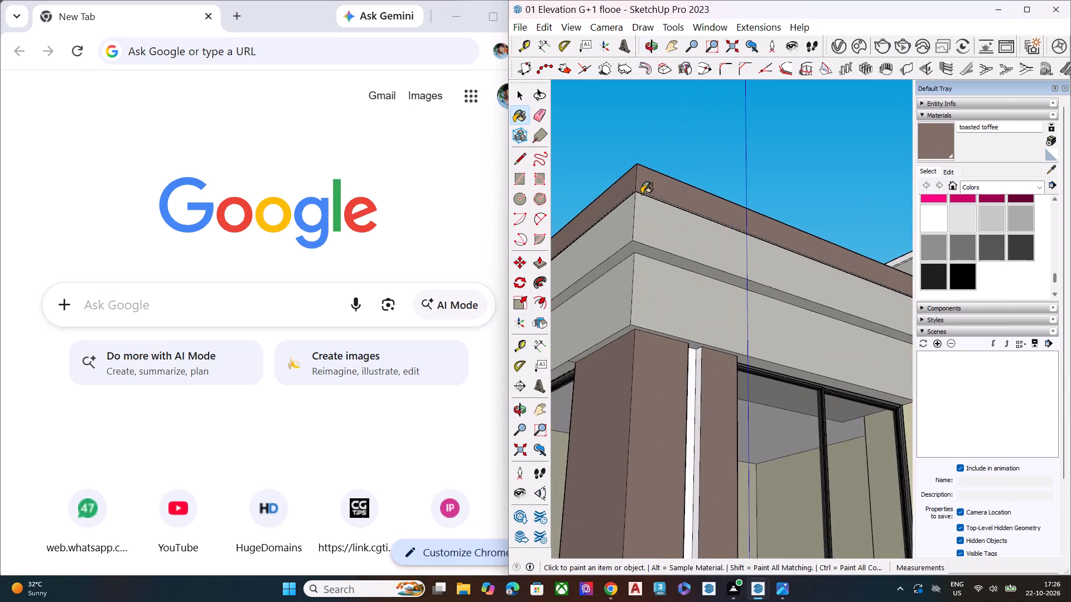
scroll(641, 188, "down", 1)
scroll(641, 188, "up", 2)
scroll(640, 187, "down", 3)
scroll(640, 187, "up", 3)
scroll(640, 187, "down", 1)
scroll(640, 187, "up", 20)
scroll(640, 187, "up", 9)
scroll(631, 198, "down", 1)
scroll(631, 198, "up", 2)
left_click(631, 198)
scroll(631, 198, "down", 4)
scroll(634, 200, "up", 1)
scroll(636, 200, "down", 2)
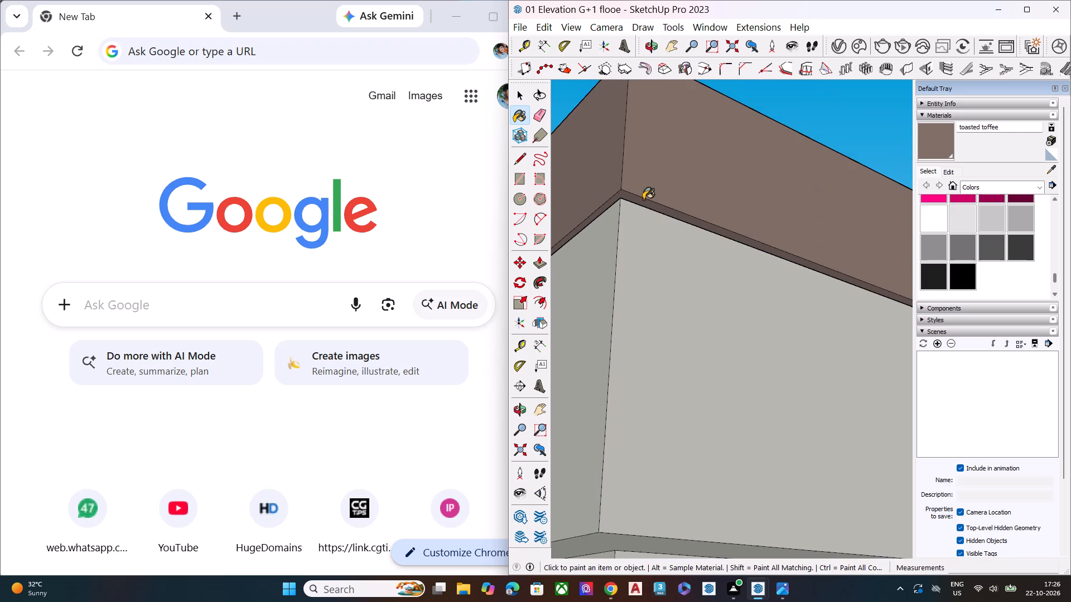
Paint the topmost parapet band of the taller central block with toasted toffee on its front and side faces.
scroll(658, 198, "up", 1)
scroll(659, 198, "down", 5)
scroll(659, 198, "up", 1)
scroll(659, 198, "down", 7)
scroll(662, 197, "up", 1)
scroll(662, 197, "down", 4)
scroll(663, 197, "up", 1)
scroll(663, 197, "down", 8)
scroll(663, 198, "up", 1)
scroll(663, 198, "down", 5)
scroll(663, 198, "up", 1)
scroll(663, 198, "down", 3)
scroll(663, 198, "up", 1)
scroll(663, 198, "down", 1)
scroll(663, 198, "up", 2)
scroll(663, 198, "down", 17)
middle_click_drag(808, 231, 771, 400)
scroll(755, 222, "up", 10)
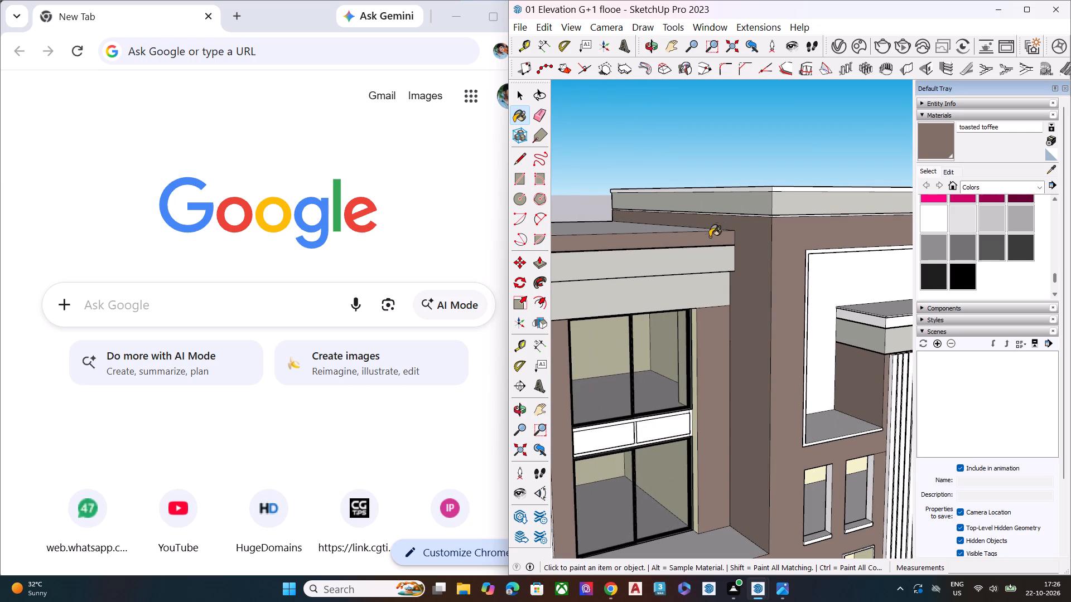
scroll(770, 174, "up", 8)
middle_click_drag(768, 171, 761, 162)
scroll(784, 192, "down", 1)
scroll(789, 197, "up", 9)
scroll(785, 226, "down", 2)
scroll(785, 226, "up", 4)
left_click(786, 219)
left_click(715, 208)
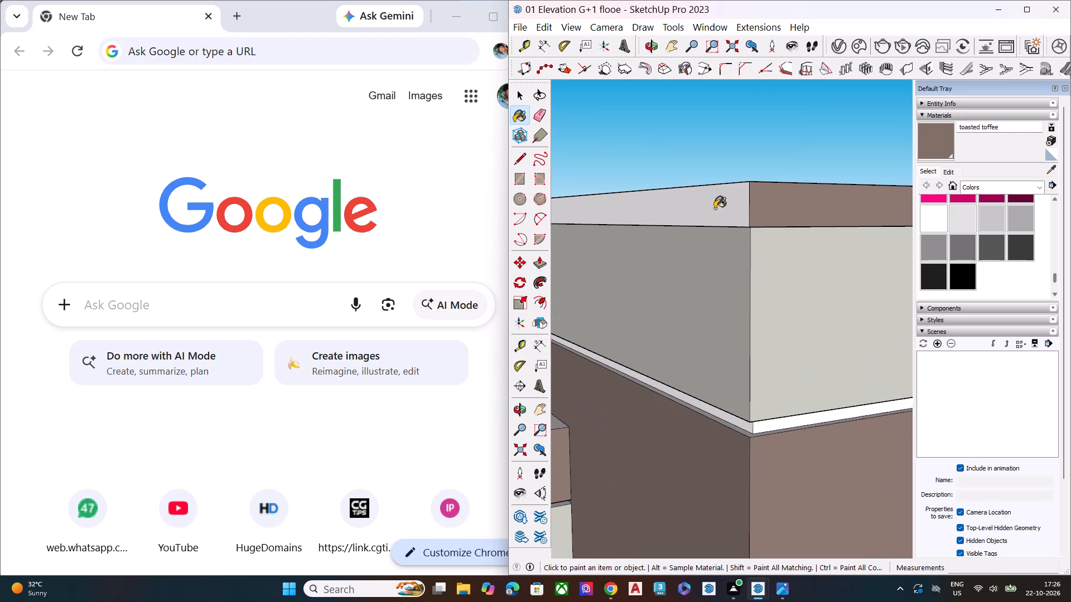
Paint the underside of the central block's topmost parapet band with toasted toffee.
scroll(747, 224, "up", 1)
middle_click_drag(743, 217, 718, 92)
scroll(737, 138, "up", 10)
left_click(743, 167)
scroll(743, 167, "down", 4)
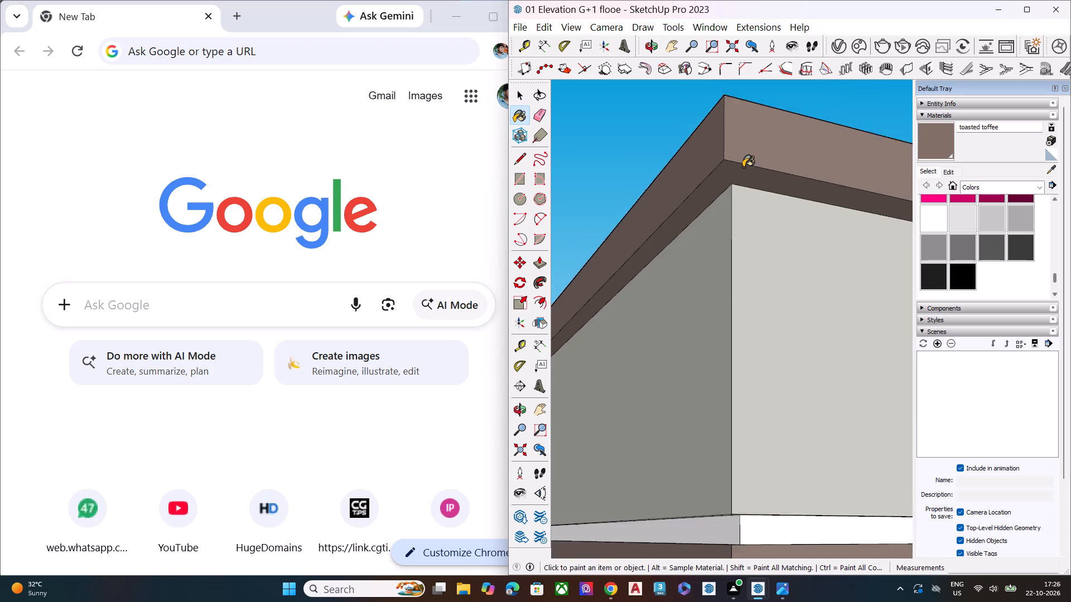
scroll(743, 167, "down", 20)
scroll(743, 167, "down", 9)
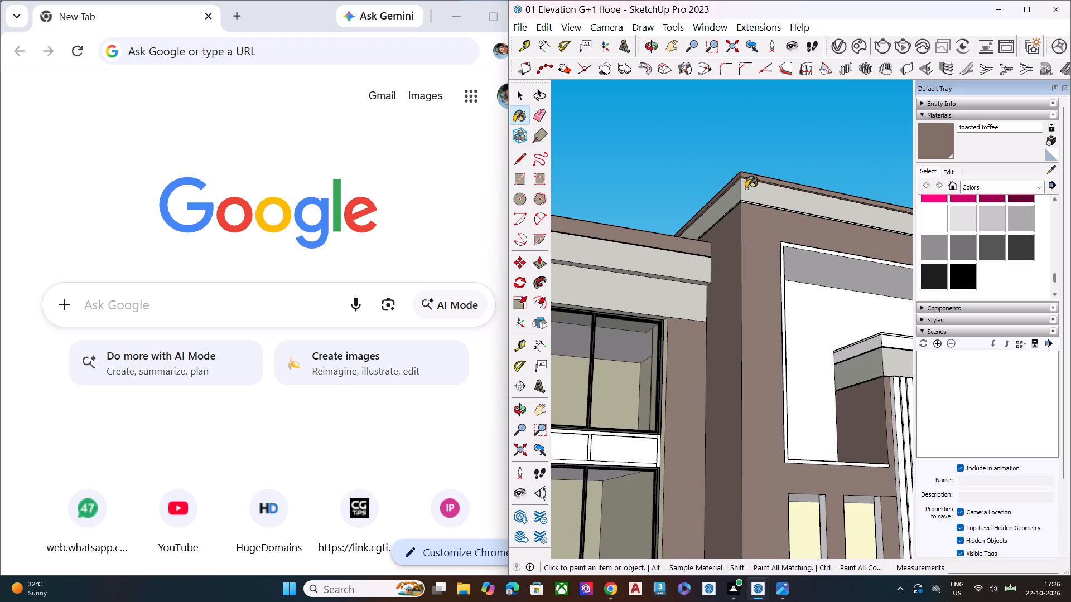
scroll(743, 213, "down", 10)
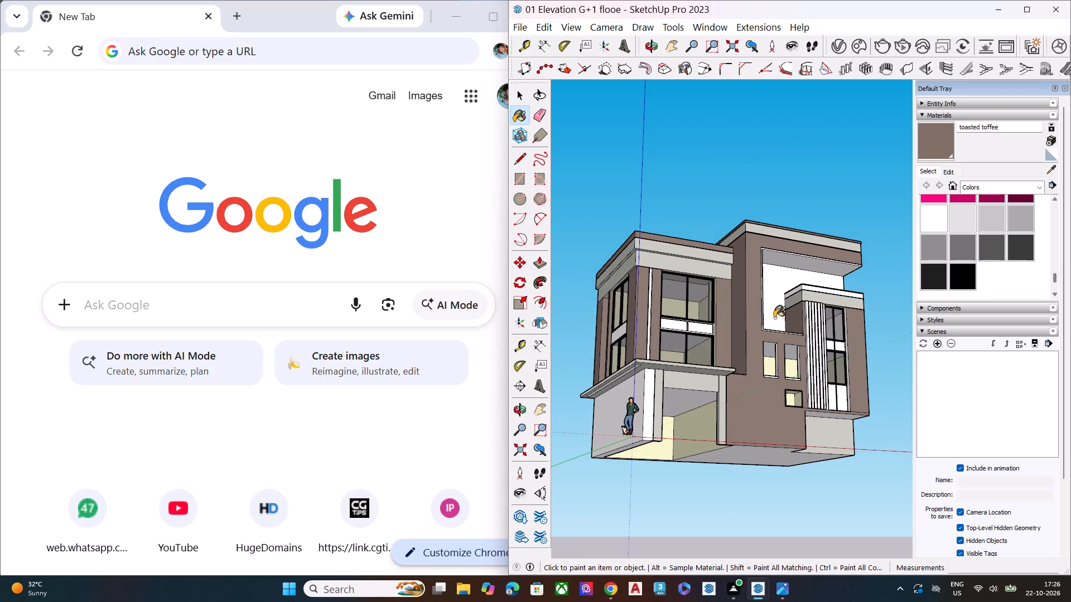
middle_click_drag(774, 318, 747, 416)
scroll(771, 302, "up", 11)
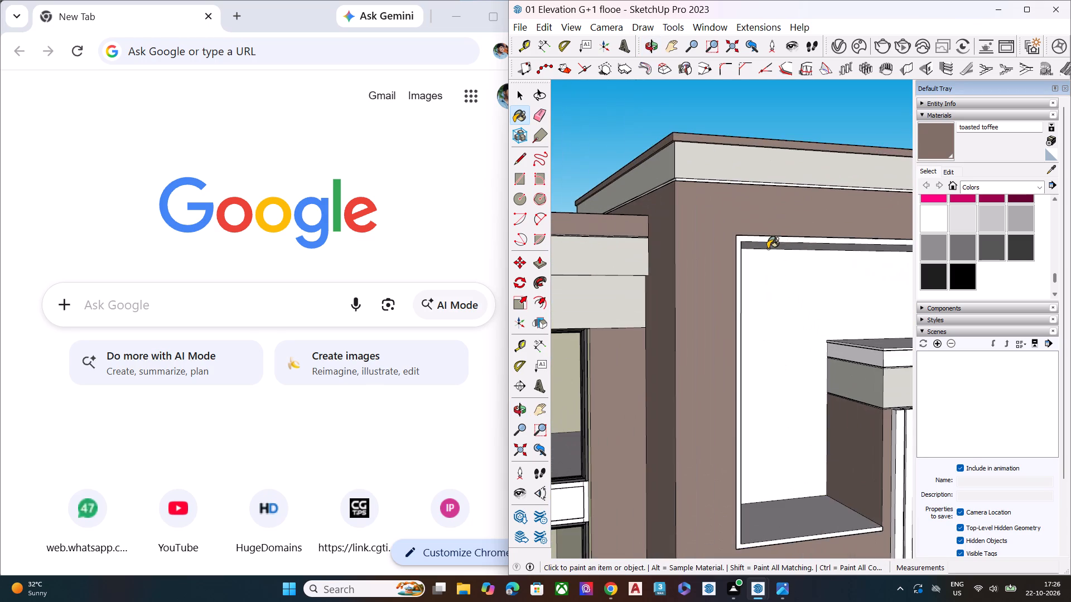
Make the V-Ray material nimbu the active paint material in place of toasted toffee.
scroll(882, 201, "down", 6)
left_click(835, 45)
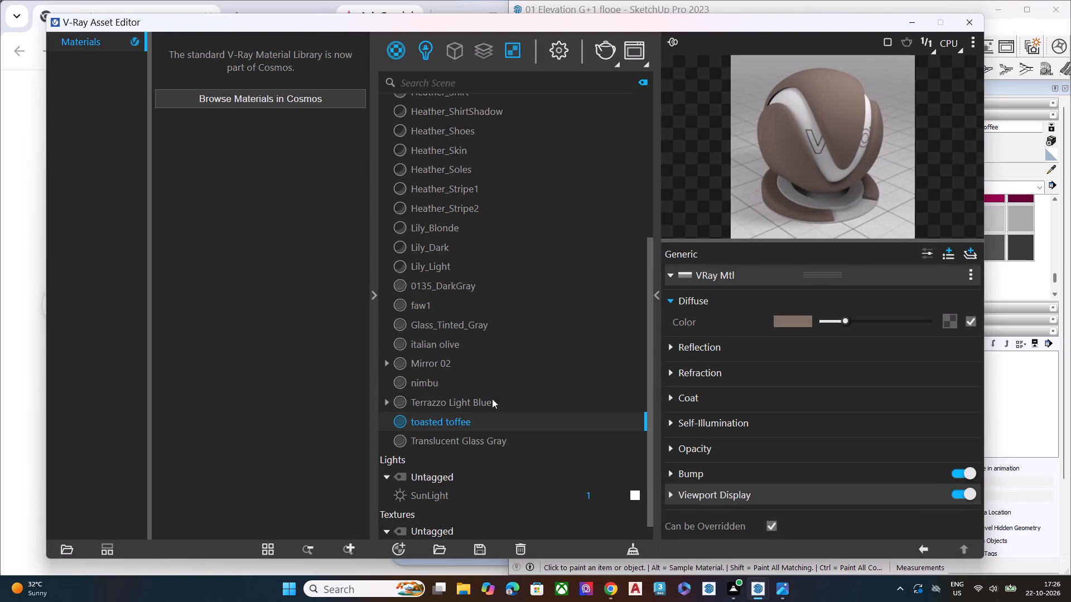
double_click(439, 385)
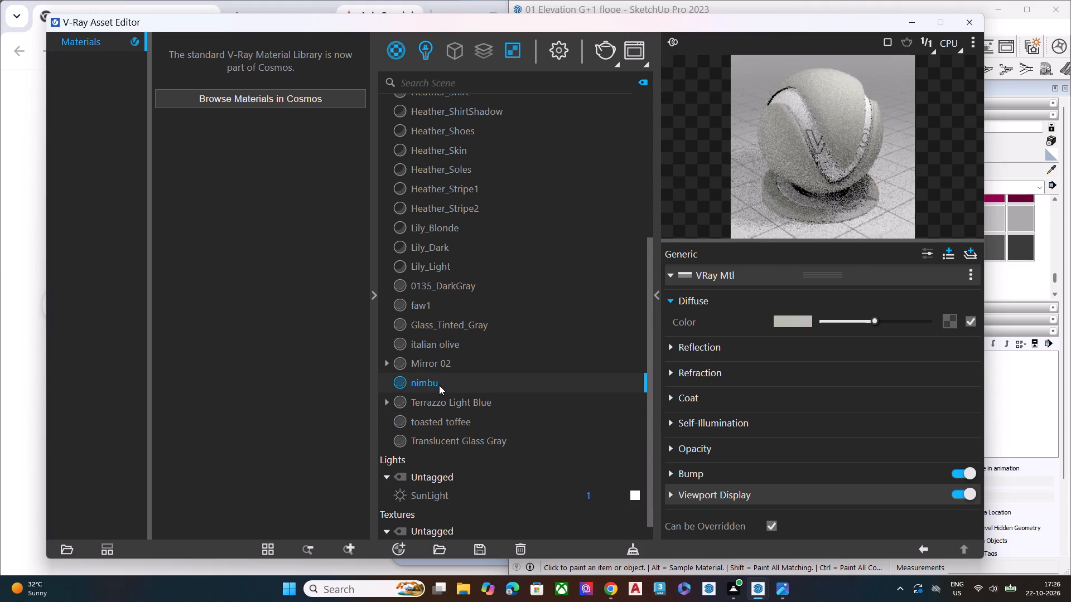
left_click(916, 23)
left_click(936, 153)
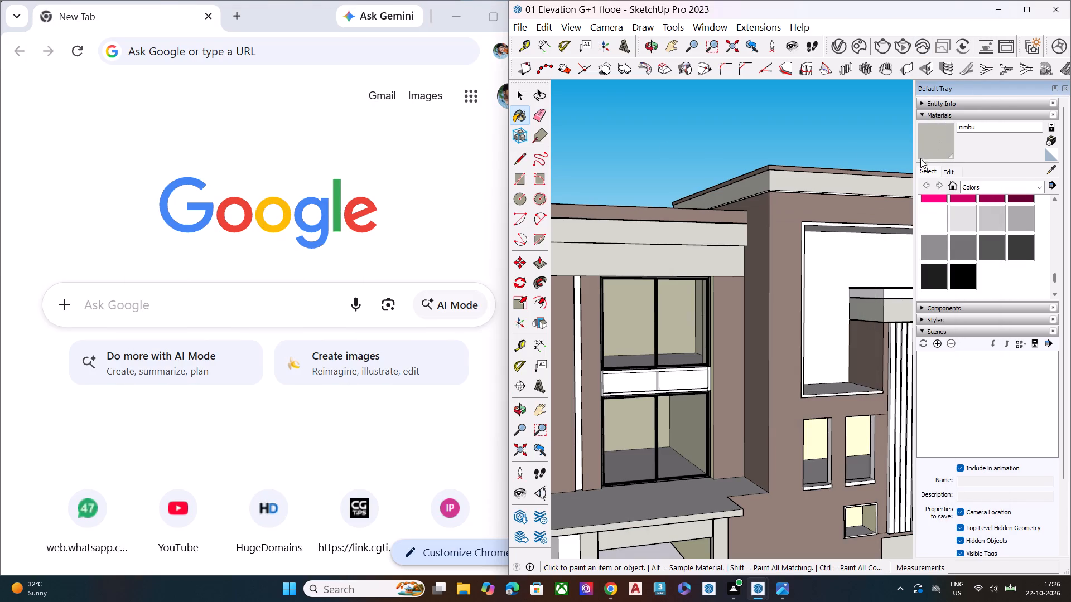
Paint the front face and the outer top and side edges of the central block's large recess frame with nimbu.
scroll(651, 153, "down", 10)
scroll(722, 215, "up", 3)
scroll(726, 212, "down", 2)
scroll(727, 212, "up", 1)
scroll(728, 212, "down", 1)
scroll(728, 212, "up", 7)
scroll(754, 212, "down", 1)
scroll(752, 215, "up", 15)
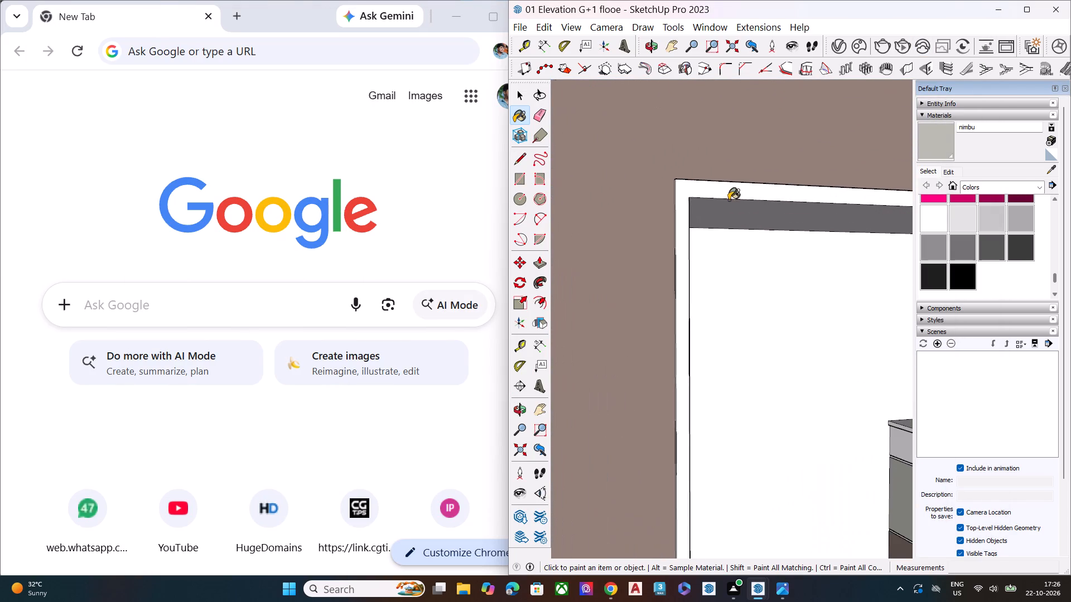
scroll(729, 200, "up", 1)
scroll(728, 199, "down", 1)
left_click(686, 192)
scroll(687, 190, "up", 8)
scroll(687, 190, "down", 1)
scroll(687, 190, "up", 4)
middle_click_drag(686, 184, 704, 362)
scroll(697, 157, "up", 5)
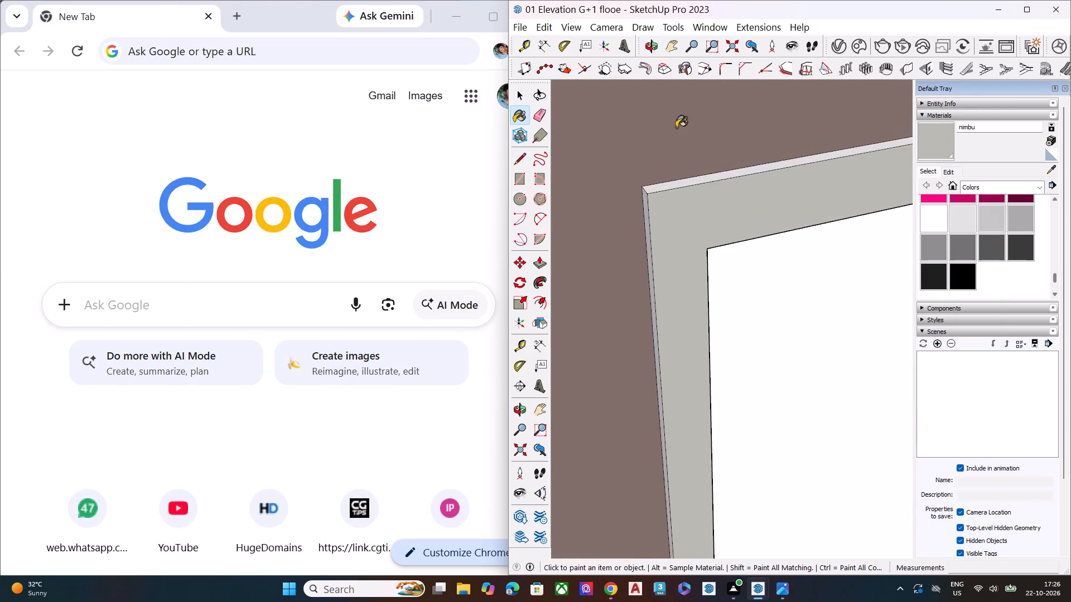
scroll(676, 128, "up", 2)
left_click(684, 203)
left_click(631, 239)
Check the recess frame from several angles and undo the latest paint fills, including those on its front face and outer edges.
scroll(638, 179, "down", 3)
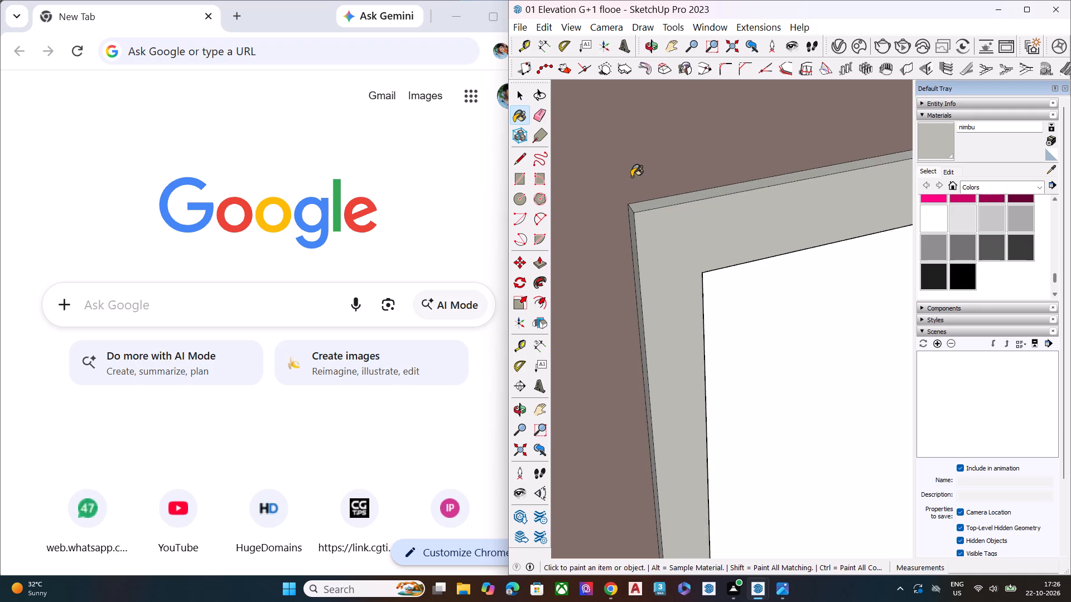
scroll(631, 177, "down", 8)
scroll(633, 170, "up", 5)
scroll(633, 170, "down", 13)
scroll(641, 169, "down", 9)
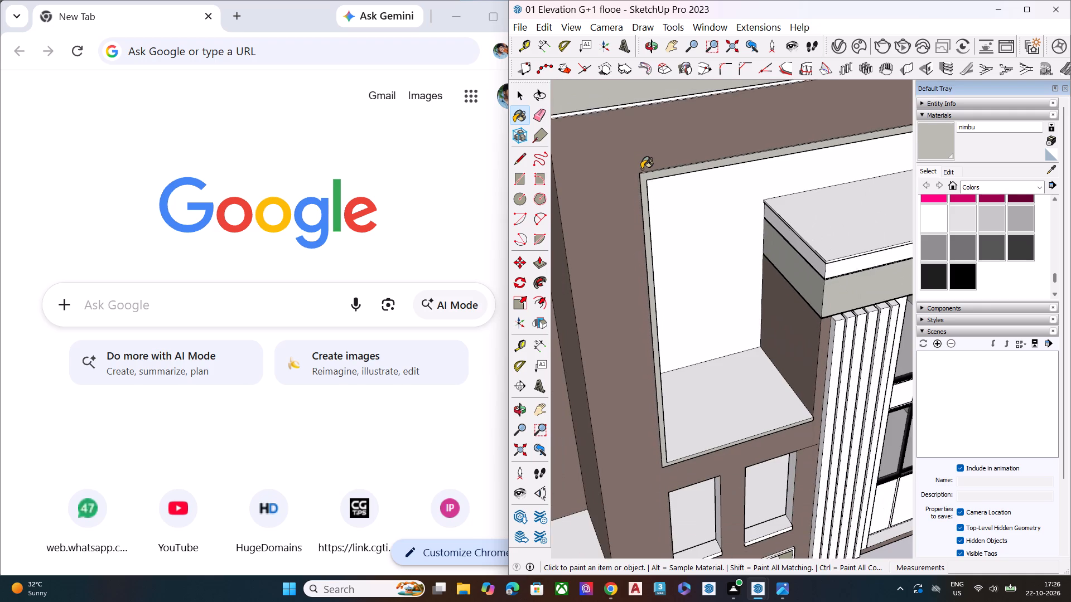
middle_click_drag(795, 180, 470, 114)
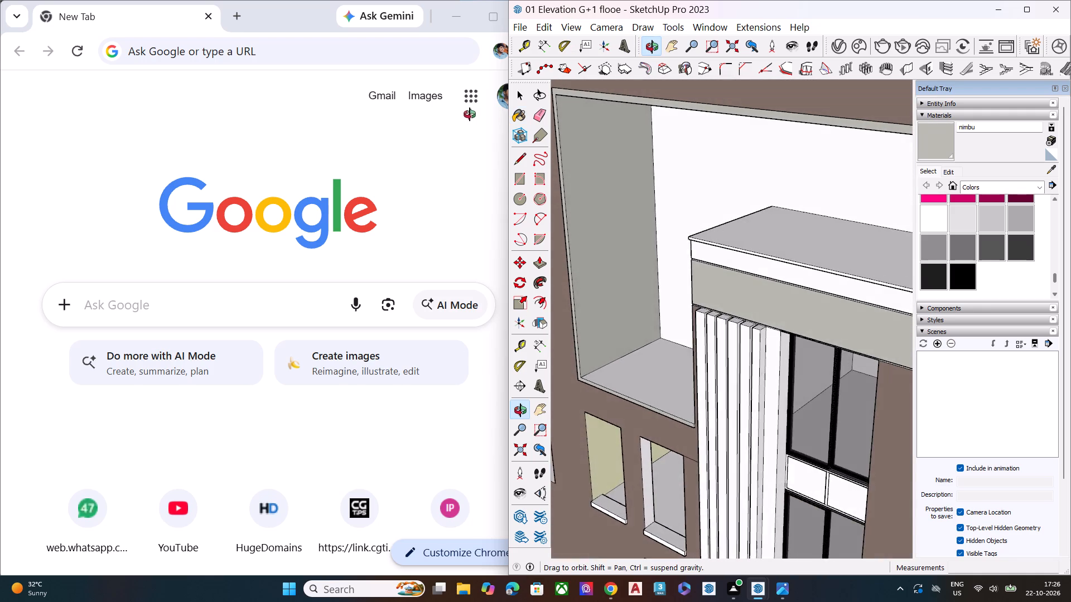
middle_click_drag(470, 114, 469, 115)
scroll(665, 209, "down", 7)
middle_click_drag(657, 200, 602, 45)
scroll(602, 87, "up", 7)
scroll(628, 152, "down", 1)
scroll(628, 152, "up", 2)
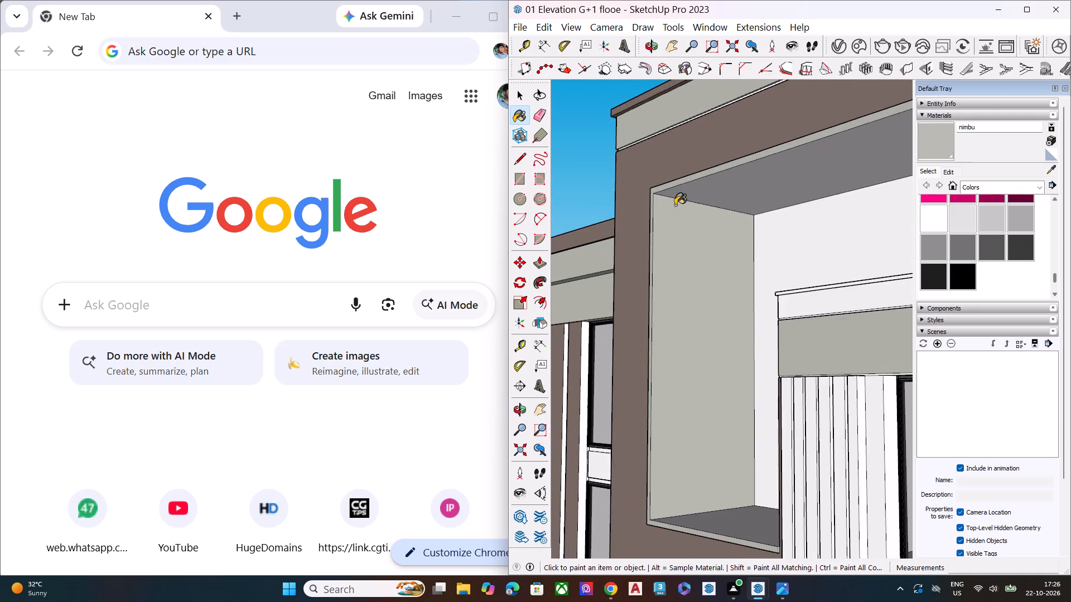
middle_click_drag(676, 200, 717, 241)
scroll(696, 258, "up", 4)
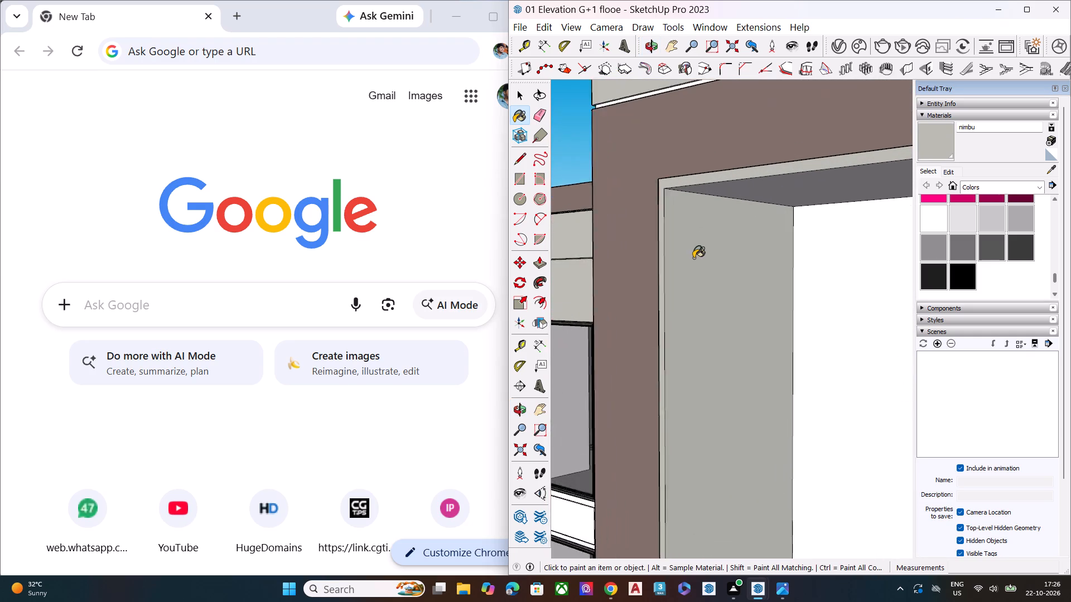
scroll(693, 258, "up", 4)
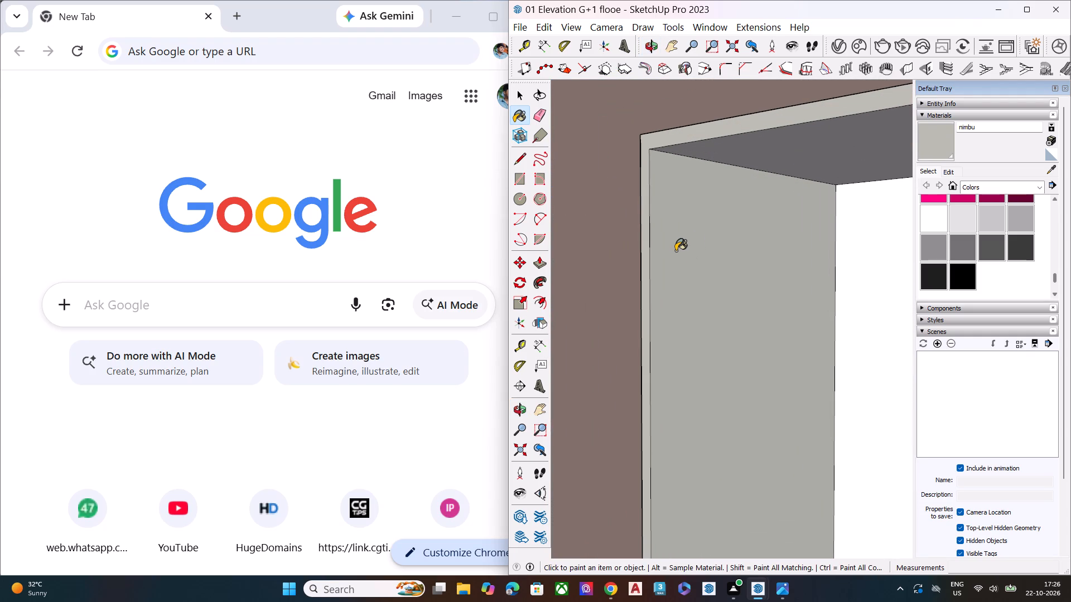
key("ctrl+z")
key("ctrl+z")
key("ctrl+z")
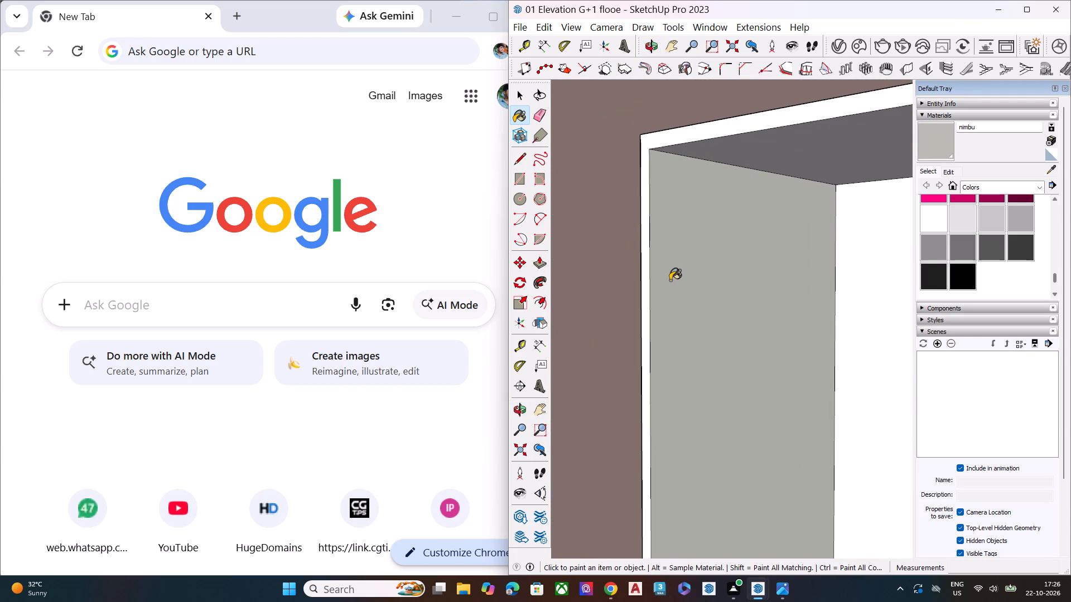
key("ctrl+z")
Paint the front face and outer top edge of the central block's large recess frame with nimbu.
scroll(672, 281, "down", 3)
scroll(686, 275, "up", 1)
scroll(686, 275, "down", 4)
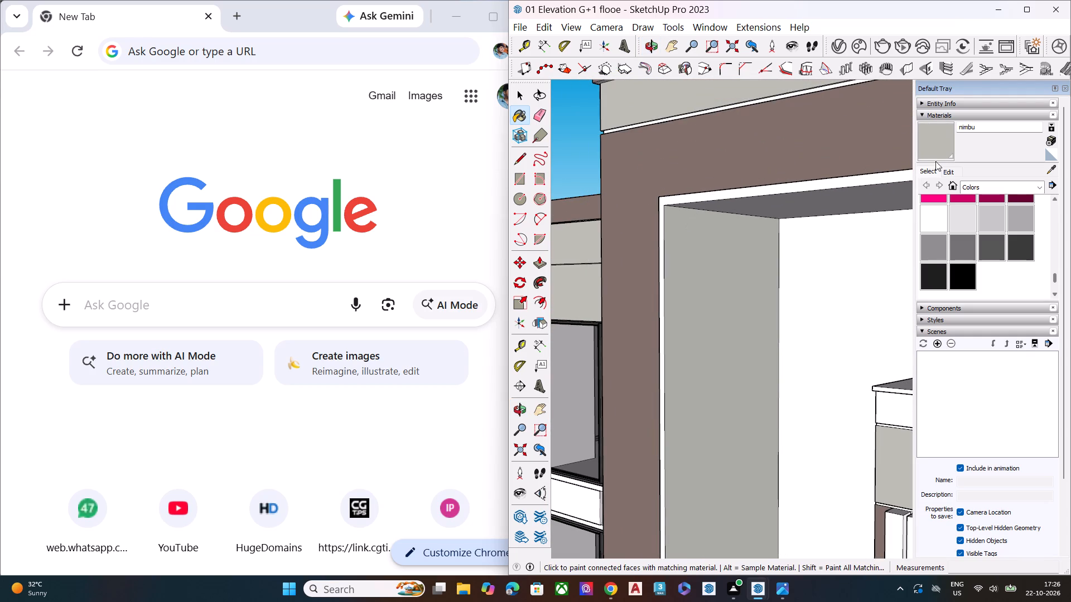
left_click(938, 145)
scroll(635, 192, "up", 6)
scroll(702, 196, "up", 9)
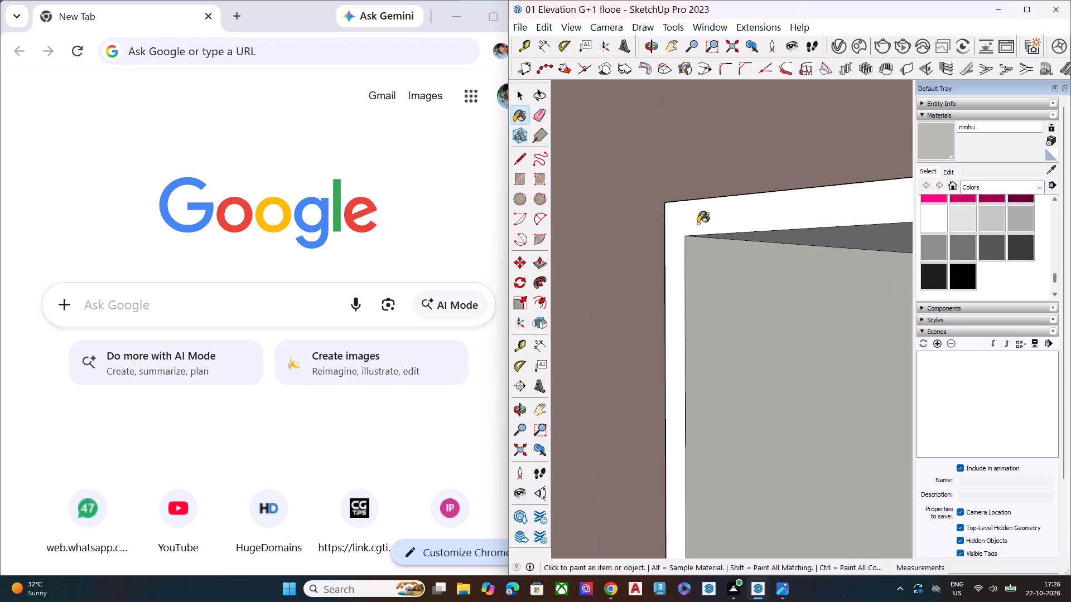
left_click(698, 224)
scroll(684, 222, "down", 4)
middle_click_drag(714, 231, 694, 405)
scroll(638, 448, "up", 4)
scroll(657, 491, "down", 1)
scroll(657, 491, "up", 3)
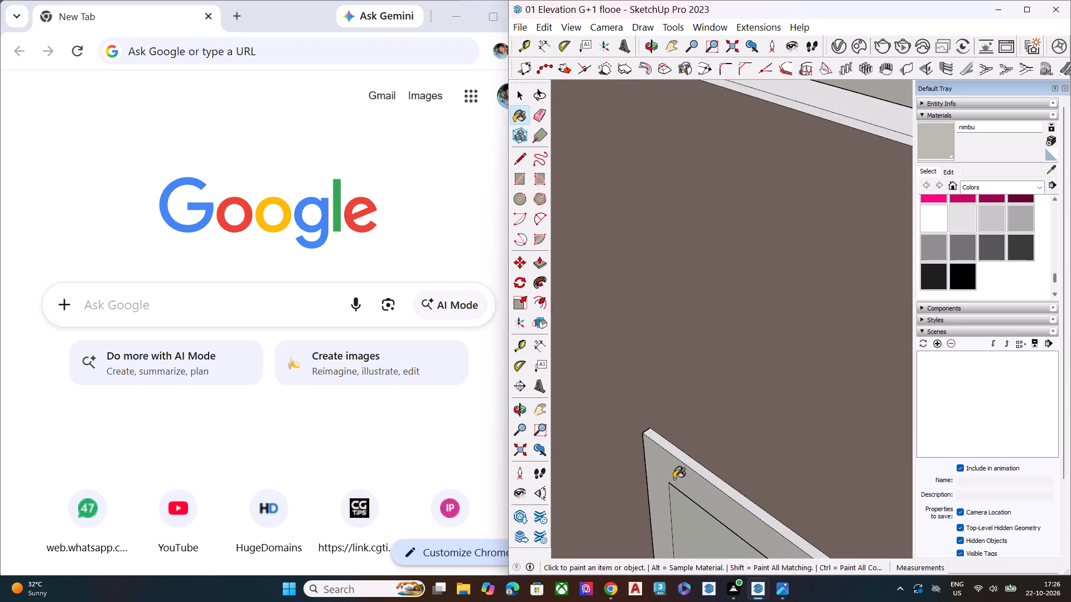
scroll(679, 459, "down", 3)
scroll(679, 459, "up", 5)
left_click(680, 450)
Paint the outer side edge of the central block's large recess frame with nimbu.
scroll(667, 446, "down", 7)
middle_click_drag(647, 461, 934, 400)
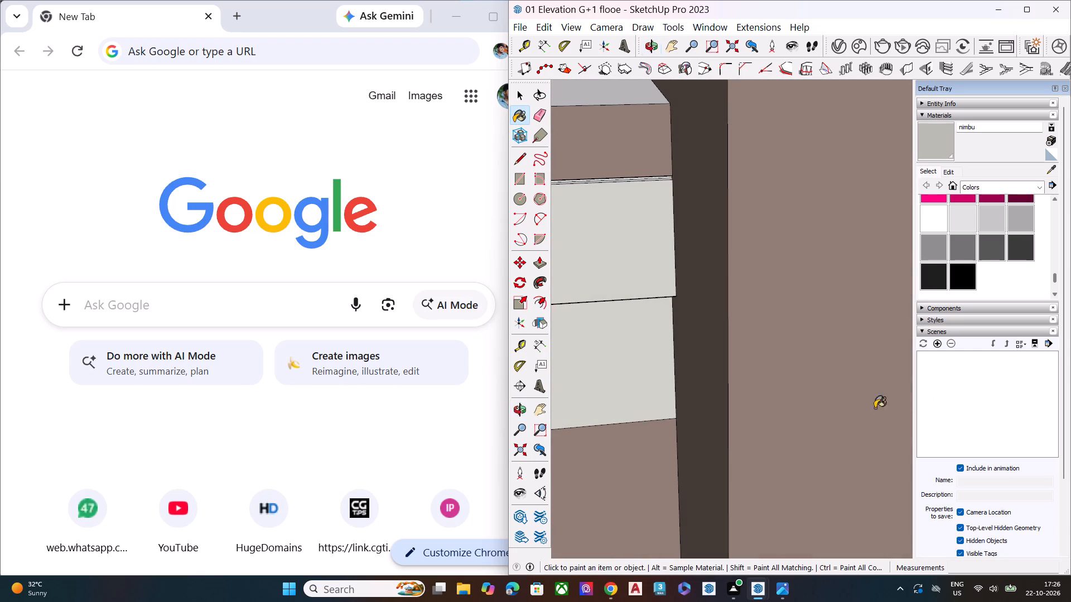
scroll(487, 265, "down", 7)
scroll(639, 222, "down", 9)
scroll(679, 268, "up", 7)
scroll(682, 268, "down", 5)
middle_click_drag(723, 300, 846, 249)
scroll(856, 241, "up", 5)
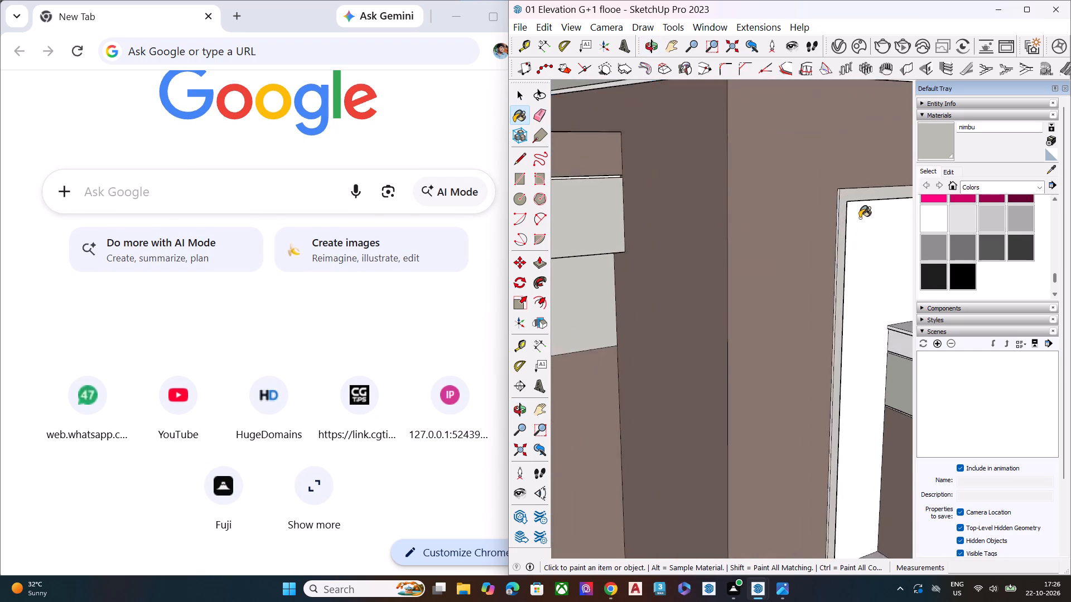
scroll(860, 218, "up", 4)
scroll(823, 166, "up", 6)
scroll(823, 164, "down", 1)
scroll(823, 164, "up", 4)
left_click(809, 171)
scroll(781, 191, "down", 3)
scroll(766, 206, "up", 1)
scroll(765, 208, "down", 2)
key("space")
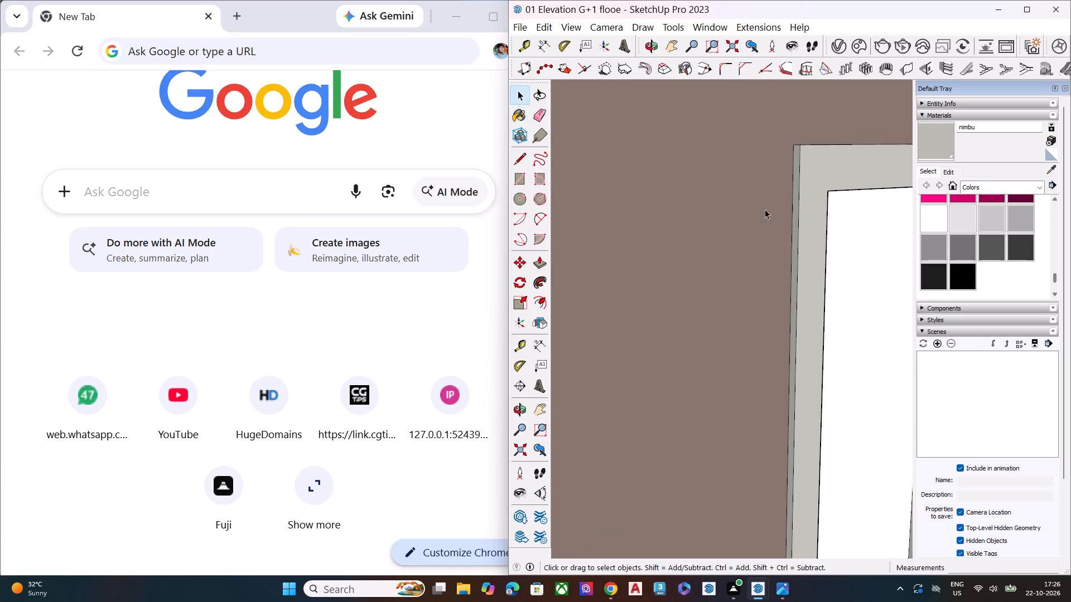
key("space")
Examine the central block's parapet, recess frame and the rest of the front elevation for surfaces still needing paint.
scroll(765, 209, "down", 3)
scroll(765, 209, "up", 2)
scroll(765, 209, "down", 5)
key("space")
key("space")
key("space")
scroll(763, 217, "down", 7)
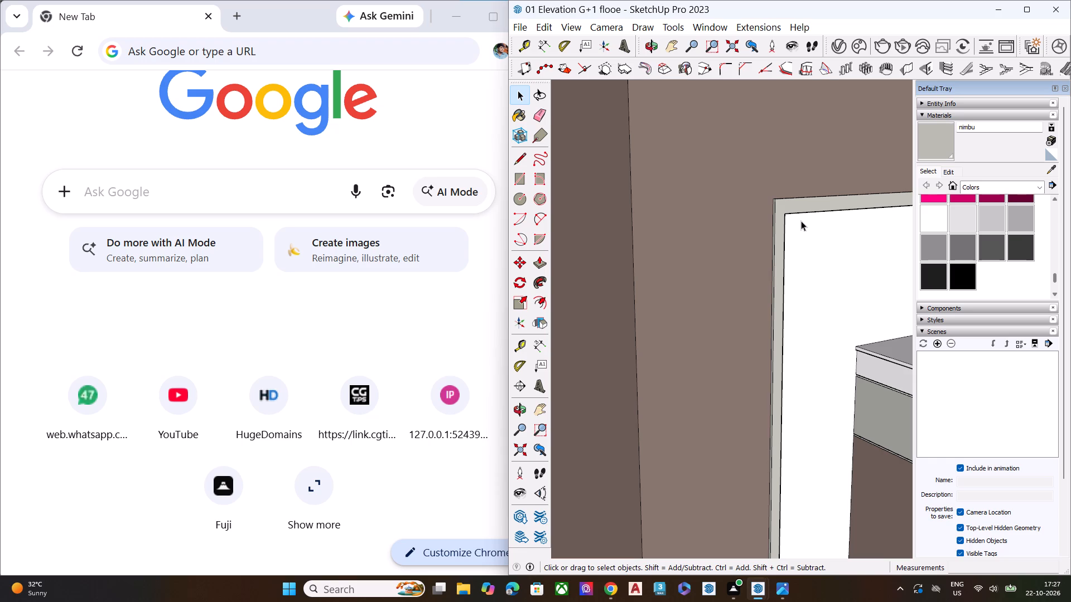
scroll(776, 186, "down", 19)
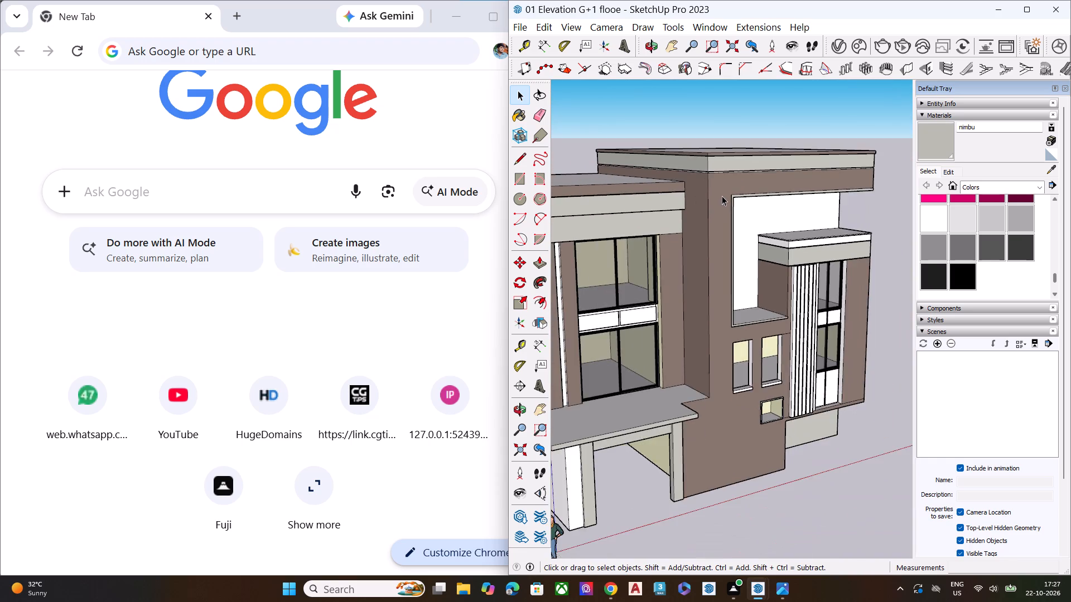
middle_click_drag(722, 193, 718, 131)
scroll(718, 131, "up", 1)
scroll(718, 131, "down", 1)
scroll(718, 131, "up", 7)
scroll(713, 177, "up", 4)
scroll(706, 180, "down", 1)
scroll(706, 181, "up", 5)
scroll(699, 185, "down", 1)
scroll(699, 185, "up", 1)
middle_click_drag(696, 171, 691, 110)
scroll(696, 169, "up", 4)
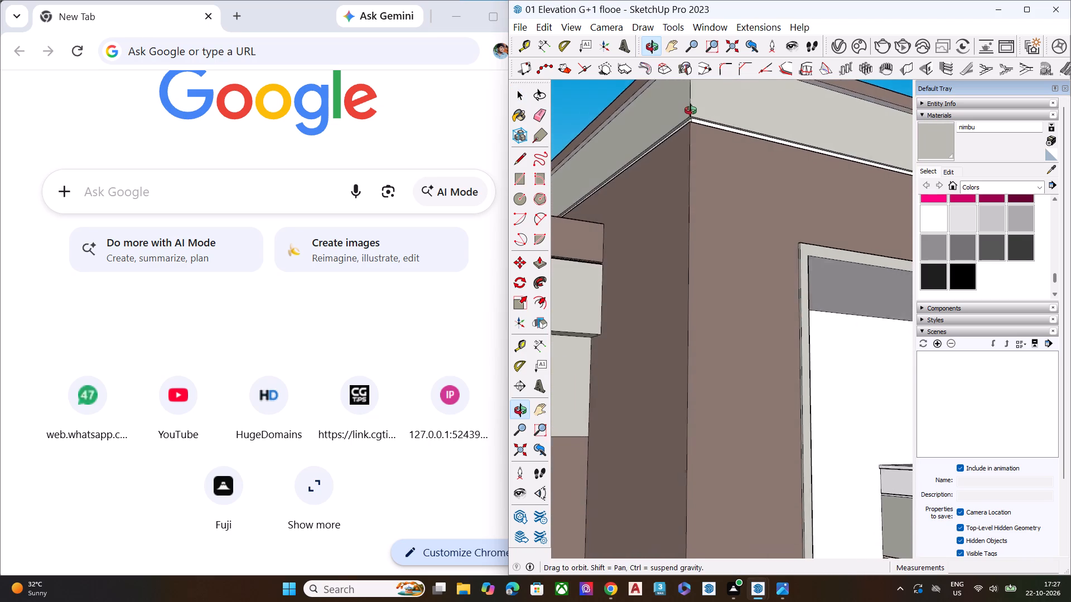
middle_click_drag(691, 110, 692, 105)
scroll(691, 110, "up", 8)
scroll(694, 118, "down", 6)
scroll(702, 140, "up", 1)
scroll(703, 143, "down", 18)
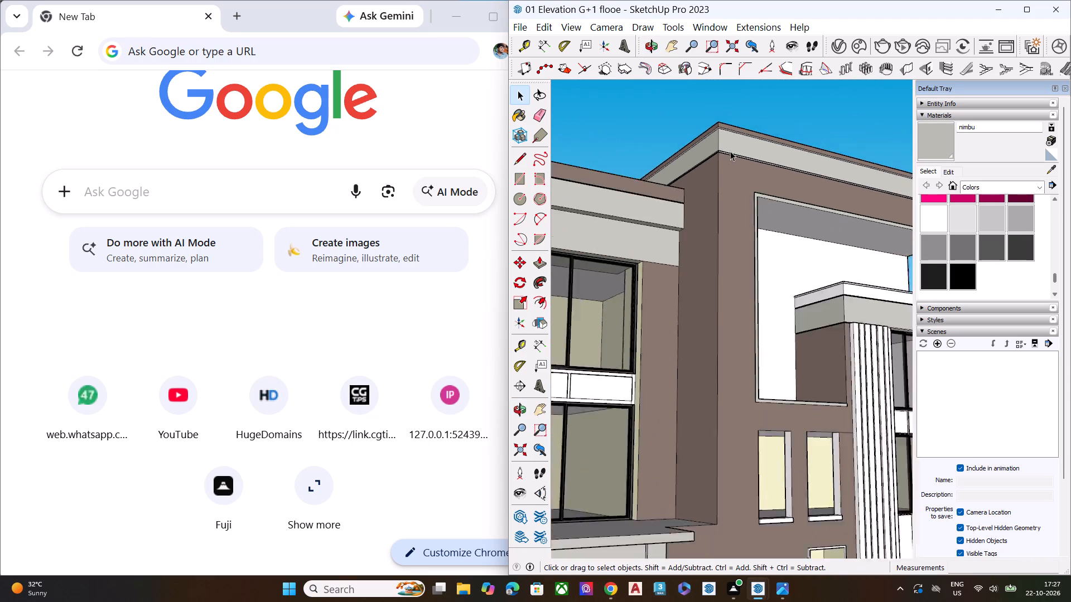
scroll(730, 151, "down", 10)
scroll(741, 157, "up", 1)
scroll(742, 159, "down", 6)
middle_click_drag(753, 175, 691, 296)
scroll(758, 242, "down", 1)
scroll(691, 296, "up", 7)
scroll(707, 296, "down", 7)
middle_click_drag(729, 292, 727, 235)
scroll(691, 265, "up", 5)
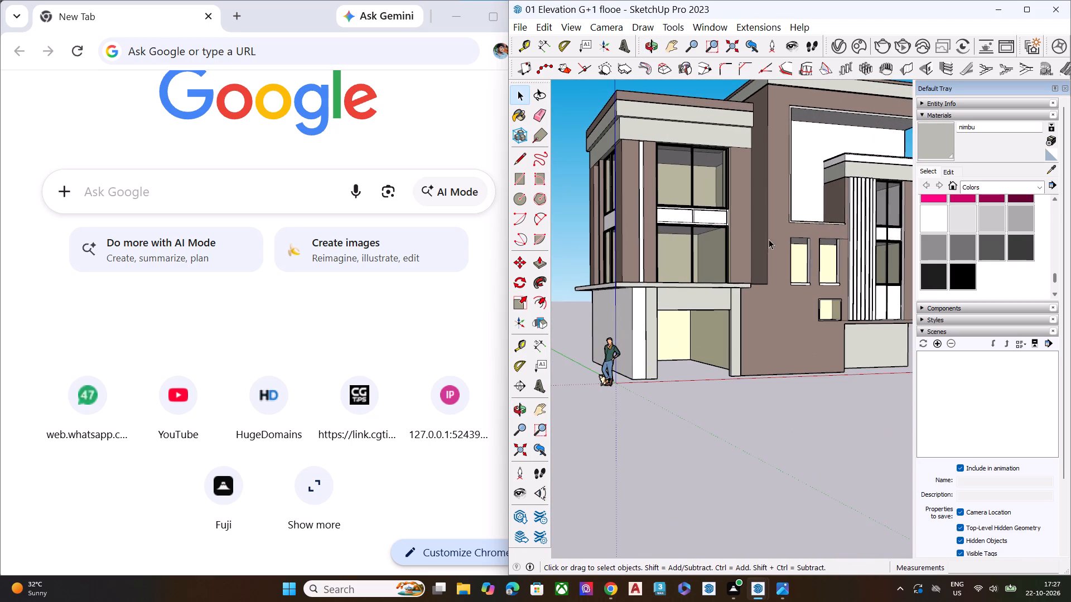
scroll(846, 208, "up", 1)
middle_click_drag(846, 208, 625, 180)
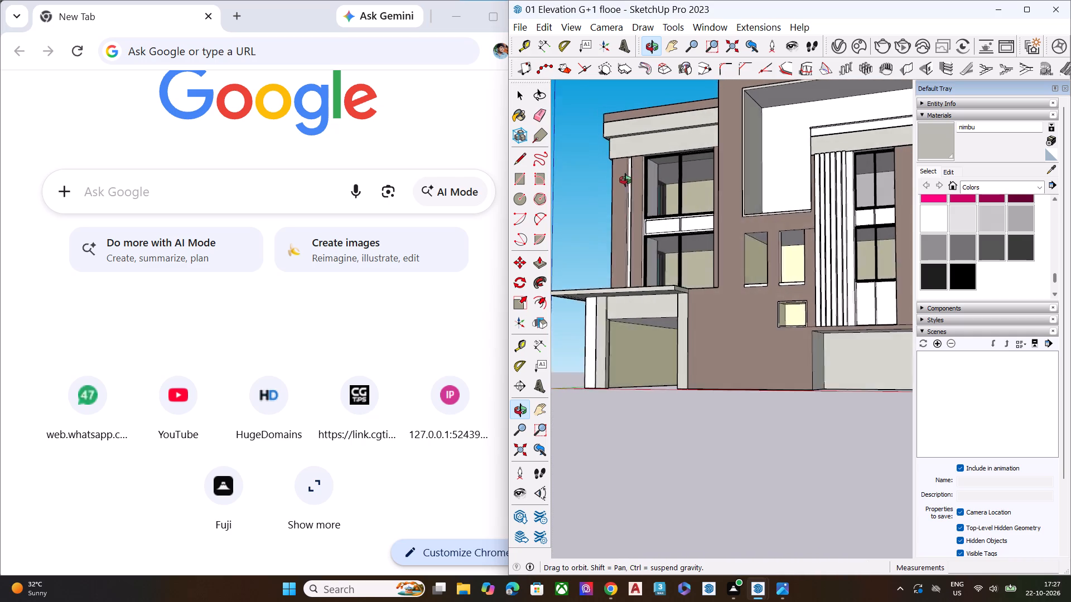
middle_click_drag(625, 180, 833, 237)
scroll(888, 213, "up", 1)
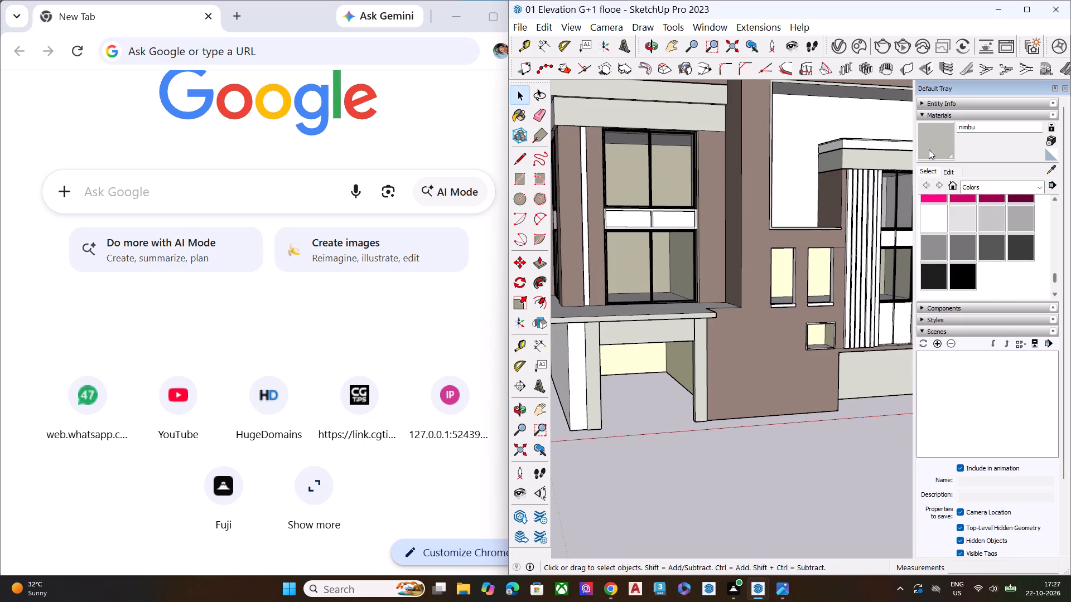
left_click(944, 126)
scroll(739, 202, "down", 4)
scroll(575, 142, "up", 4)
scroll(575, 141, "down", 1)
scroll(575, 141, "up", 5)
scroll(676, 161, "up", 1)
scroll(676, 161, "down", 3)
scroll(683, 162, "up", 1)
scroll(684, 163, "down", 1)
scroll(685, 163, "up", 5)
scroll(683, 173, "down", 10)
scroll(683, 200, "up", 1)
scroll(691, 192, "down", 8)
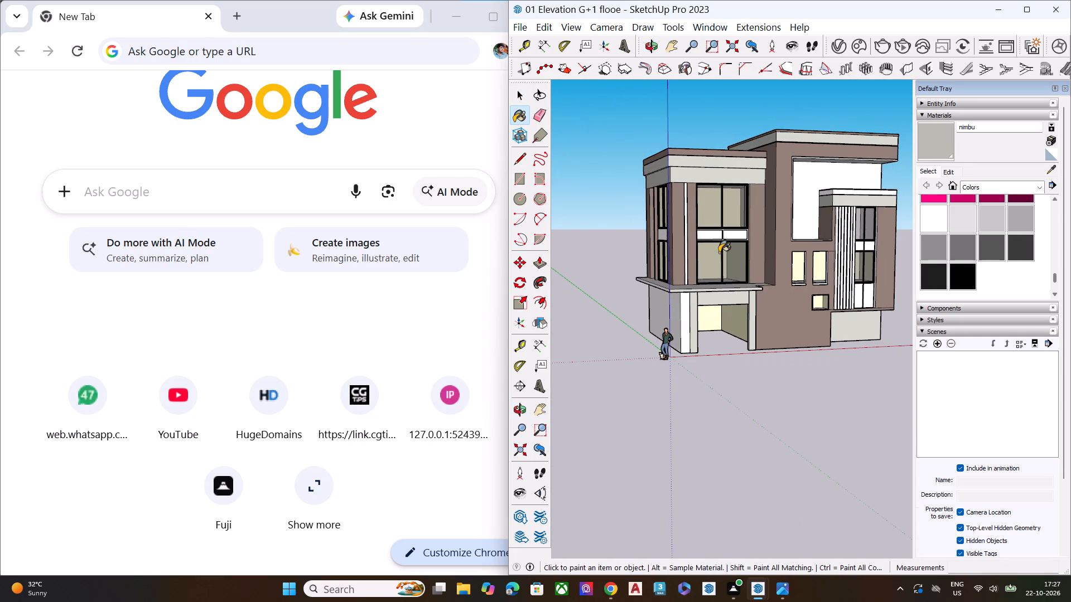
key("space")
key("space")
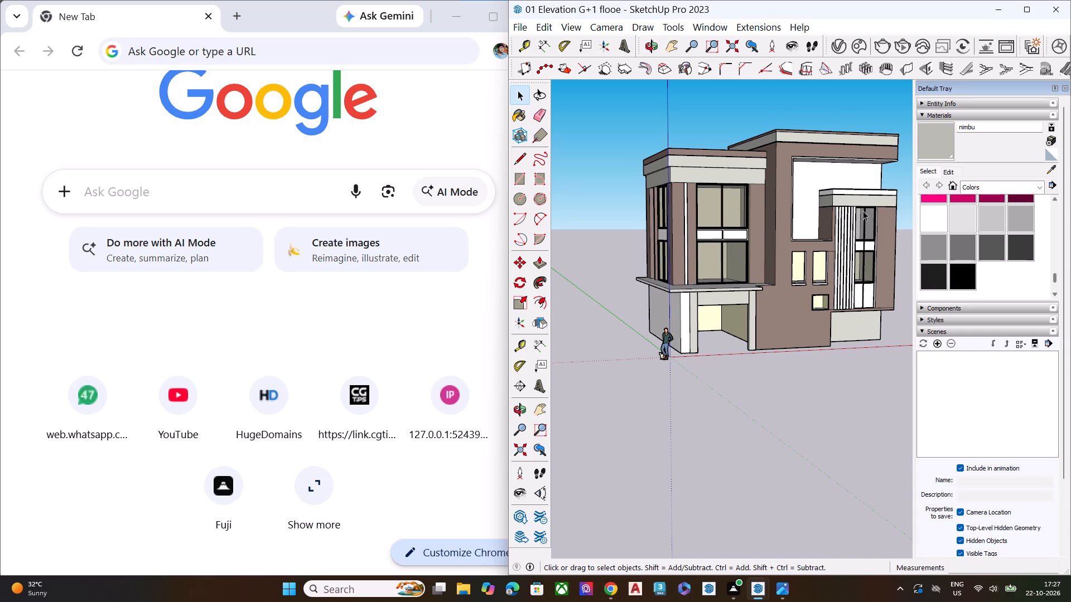
Paint one inner side face of the narrow vertical groove beside the corner block's front window with toasted toffee.
scroll(635, 232, "down", 1)
scroll(680, 227, "up", 1)
scroll(684, 226, "down", 1)
scroll(684, 226, "up", 16)
middle_click_drag(683, 172, 686, 168)
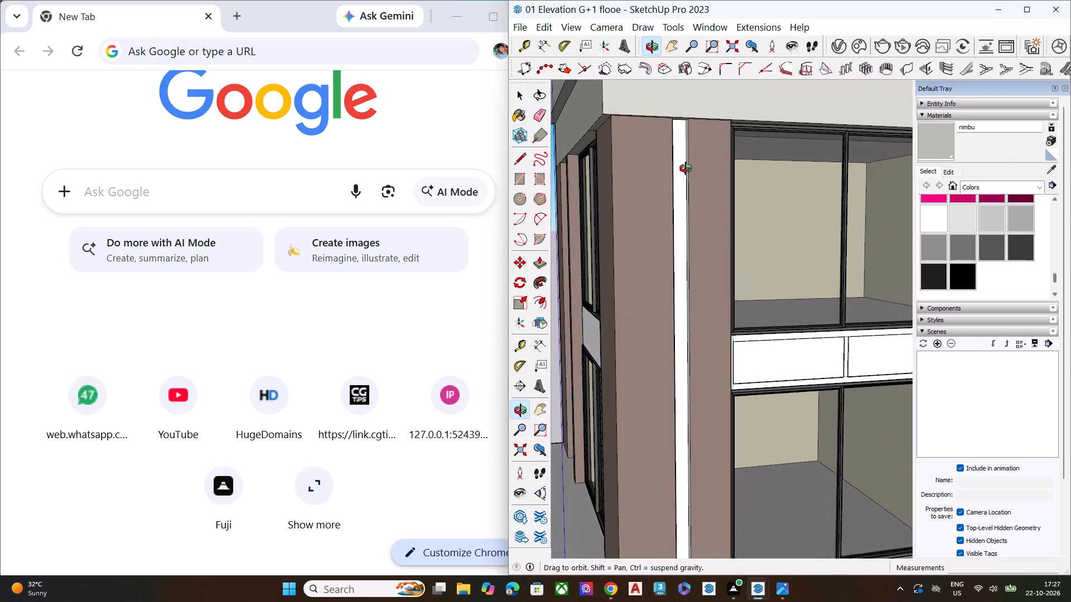
middle_click_drag(686, 168, 747, 128)
scroll(747, 128, "up", 10)
scroll(747, 128, "down", 12)
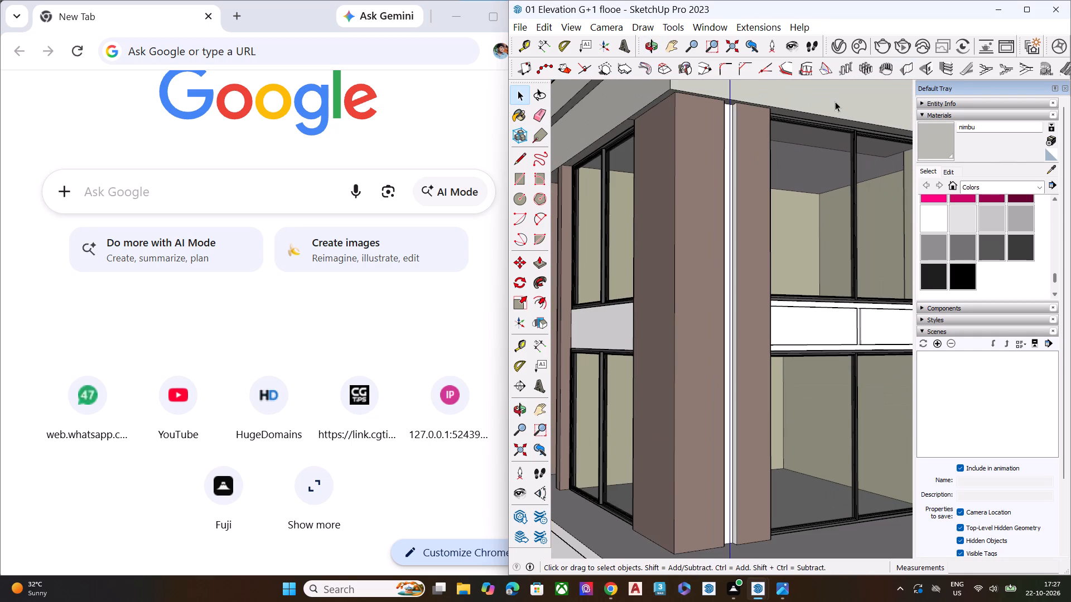
left_click(836, 48)
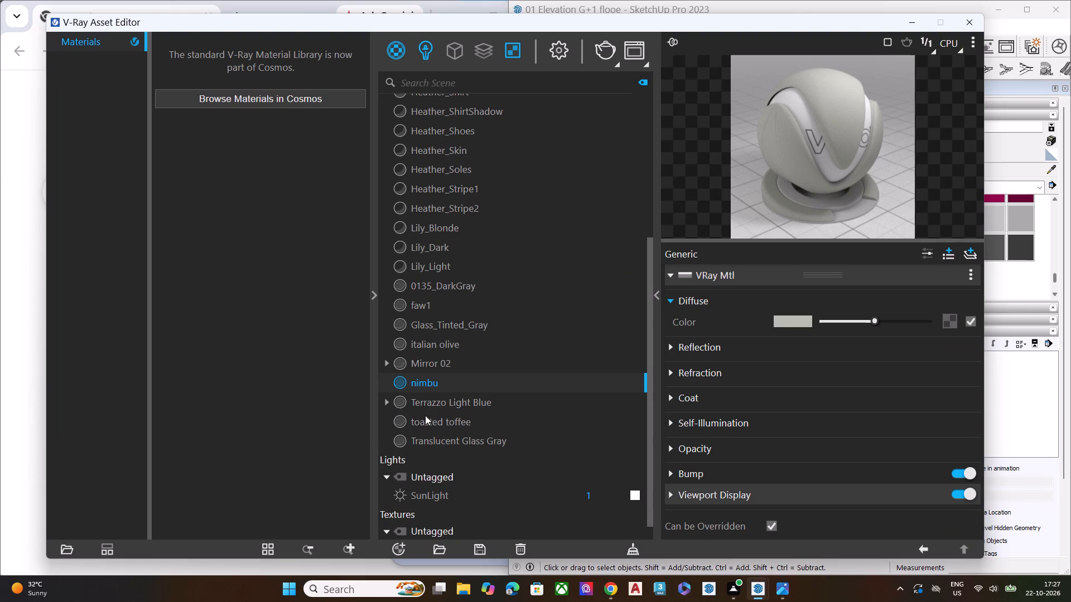
left_click(435, 417)
left_click(435, 417)
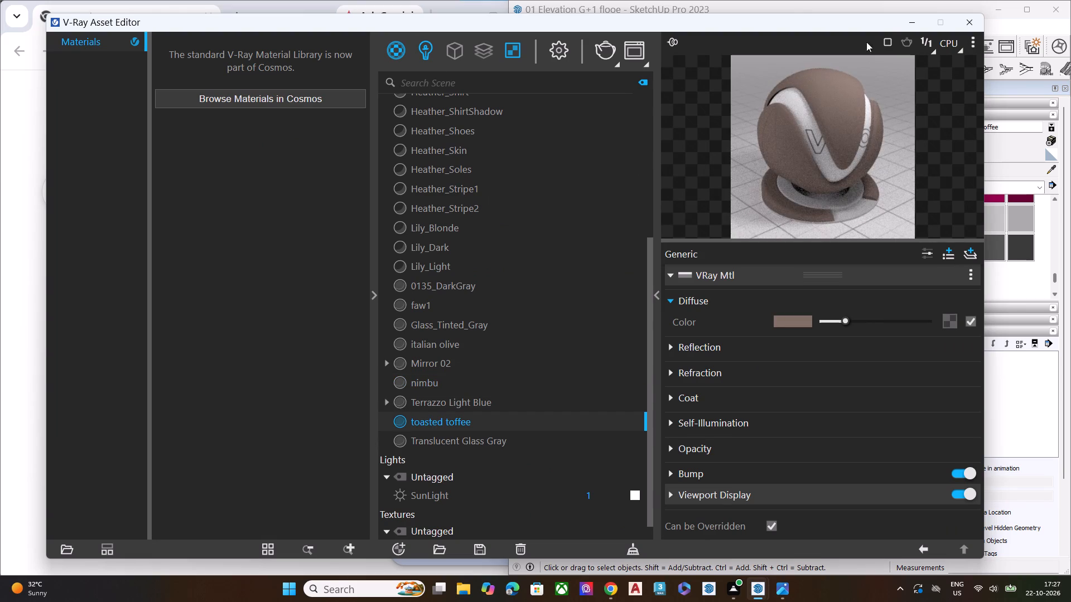
left_click(904, 25)
left_click(933, 124)
scroll(710, 123, "up", 6)
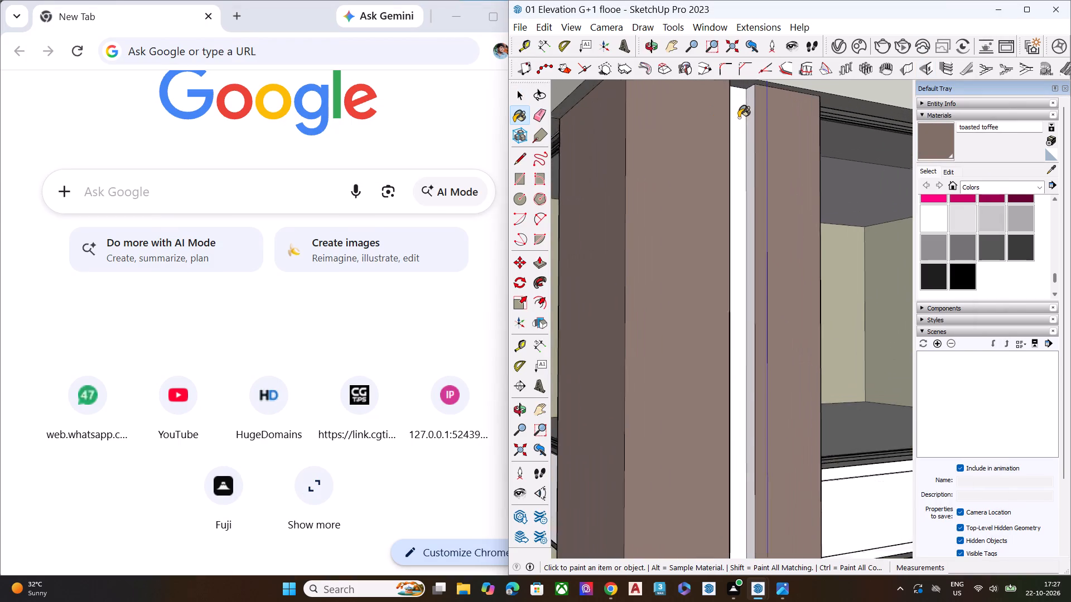
scroll(739, 118, "up", 2)
left_click(751, 105)
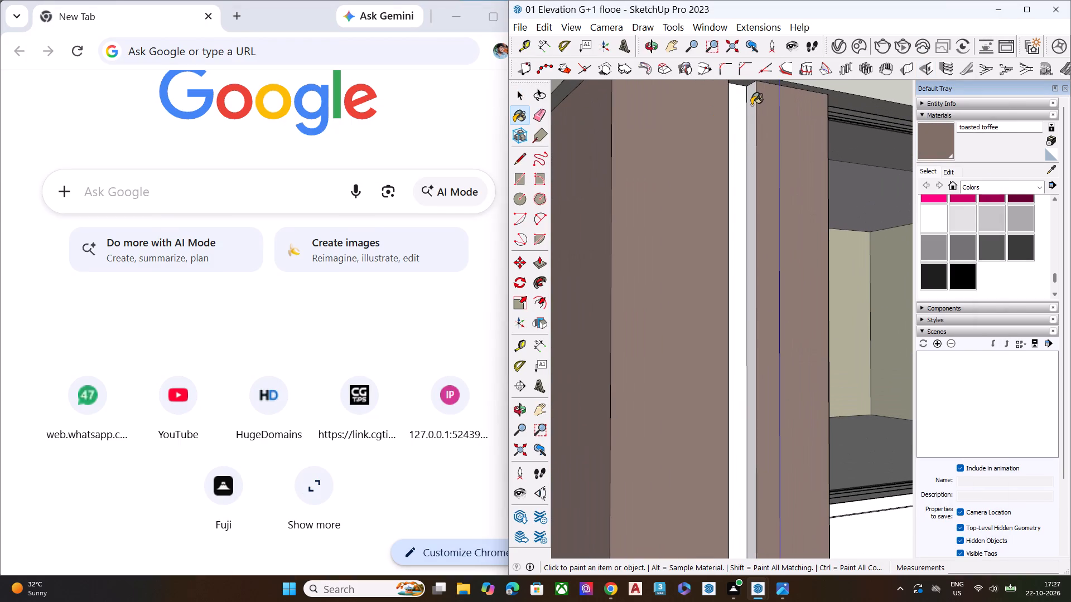
Paint the opposite inner side face of the corner block's narrow vertical groove with toasted toffee.
middle_click_drag(771, 123, 473, 133)
scroll(621, 138, "up", 9)
left_click(660, 125)
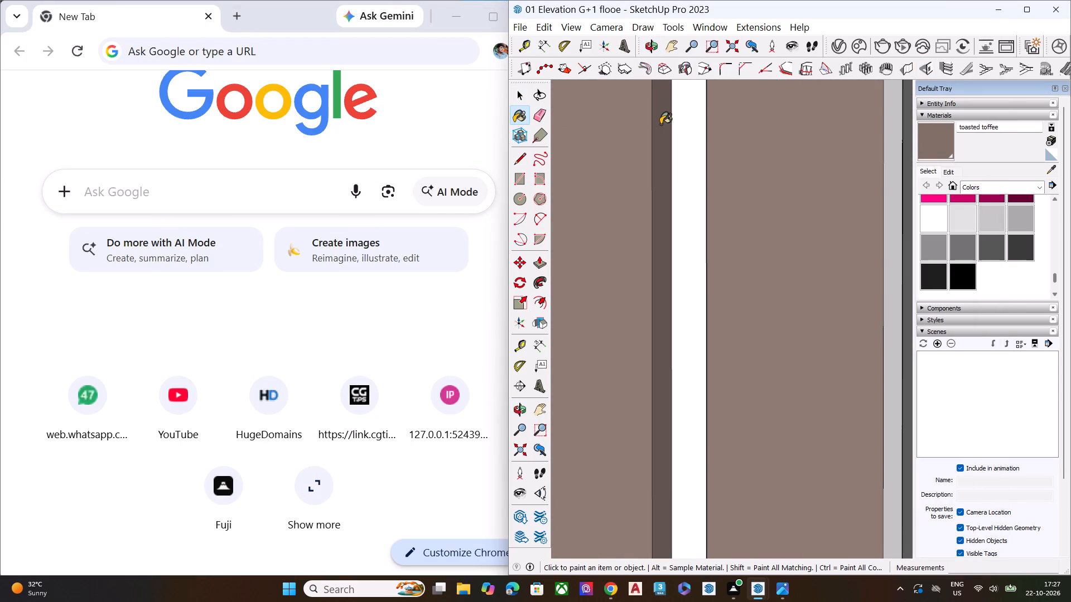
scroll(665, 133, "down", 3)
scroll(668, 147, "up", 1)
scroll(668, 150, "down", 9)
scroll(712, 164, "down", 12)
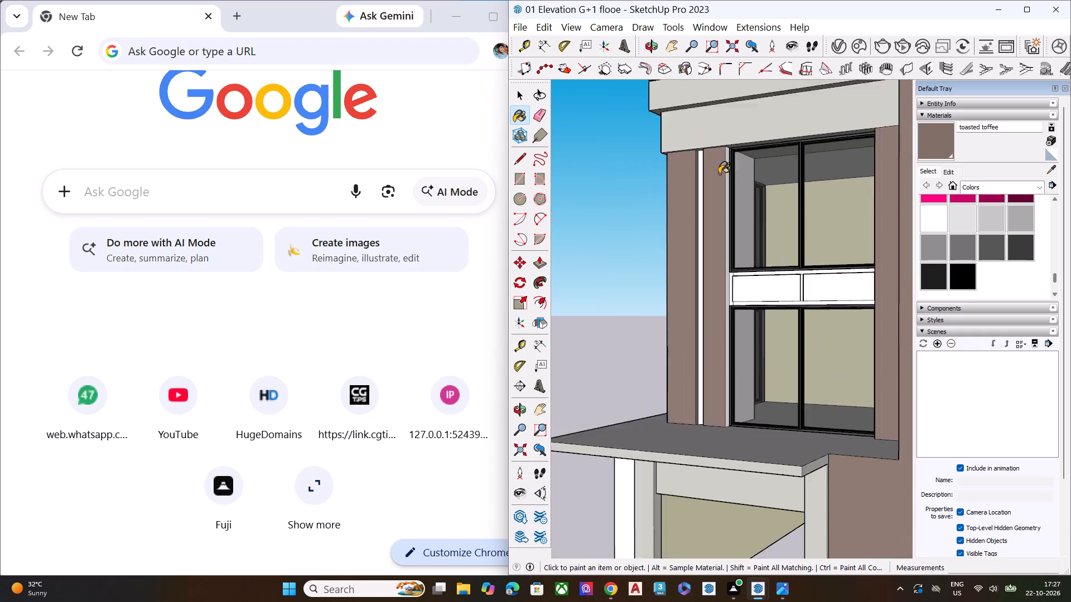
Paint the side and front faces of the upper parapet band on the block with vertical fins with toasted toffee.
scroll(719, 174, "down", 11)
middle_click_drag(742, 231, 935, 285)
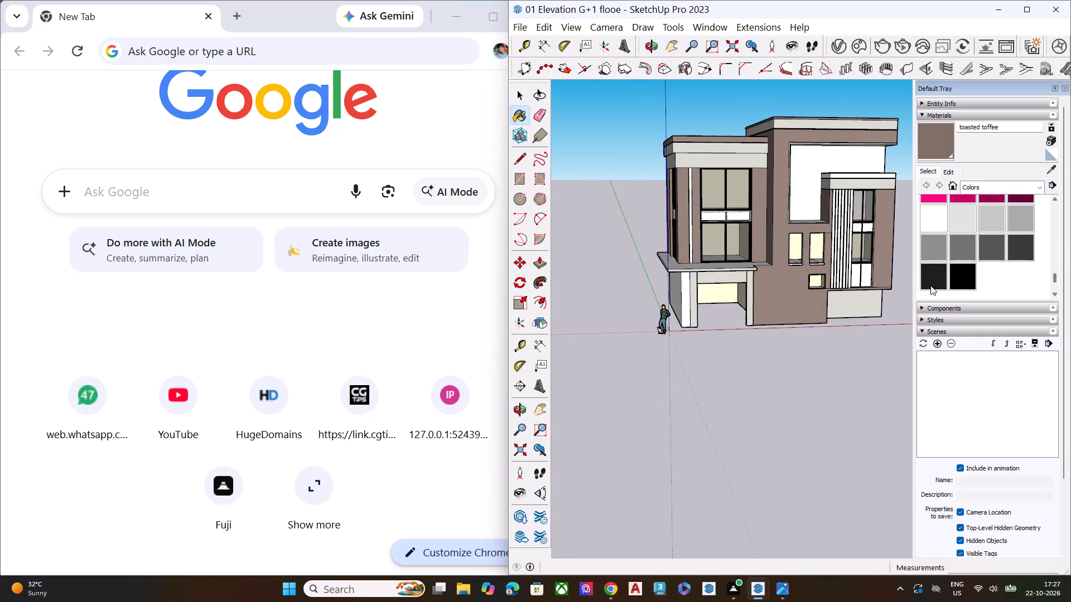
middle_click_drag(808, 303, 849, 246)
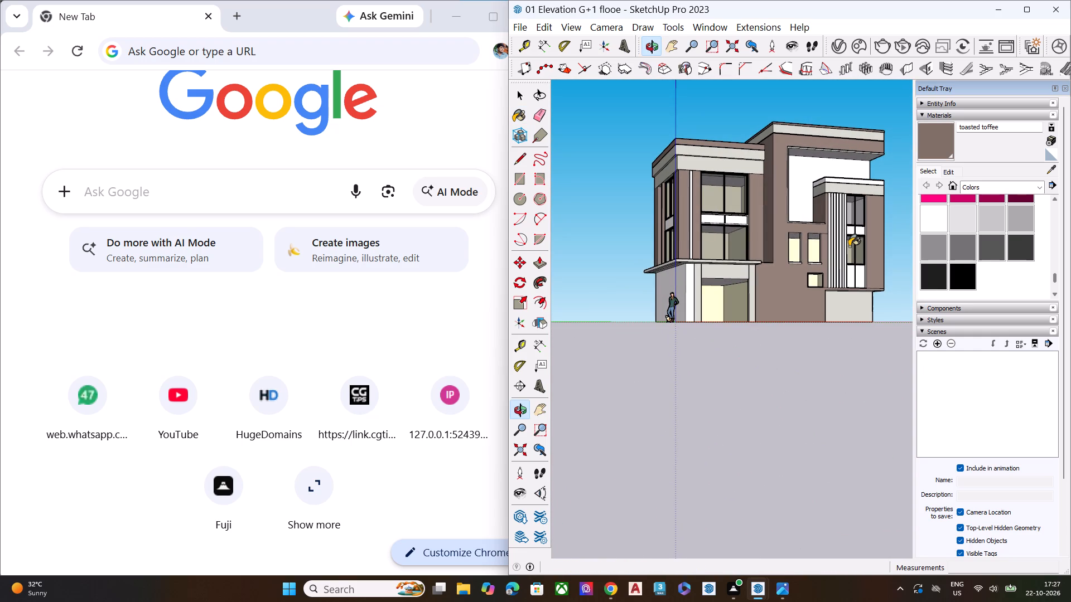
scroll(849, 246, "up", 2)
scroll(852, 247, "down", 1)
scroll(852, 248, "up", 4)
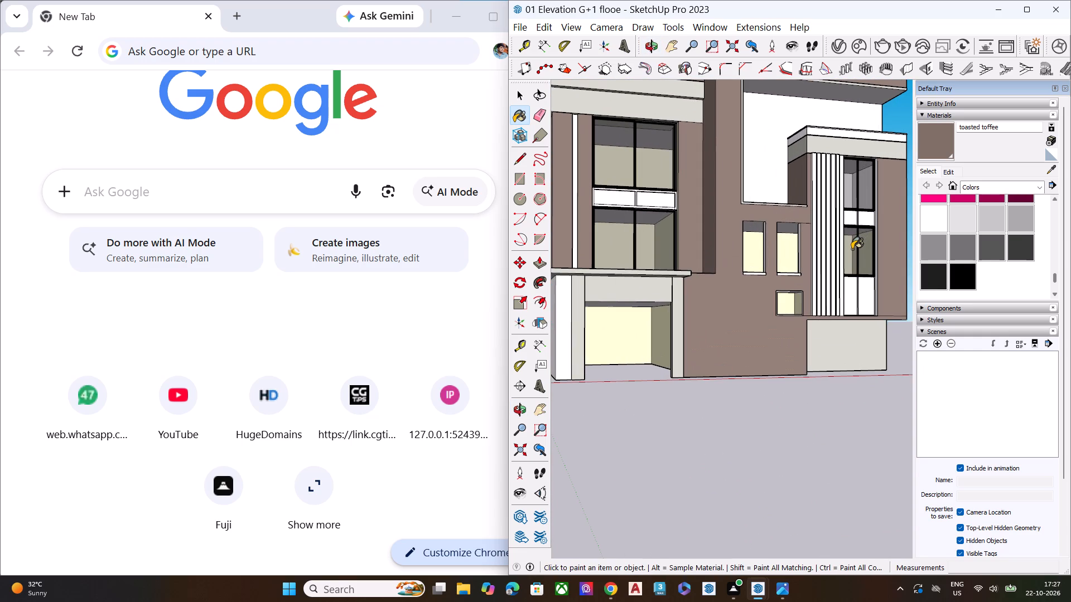
scroll(832, 268, "down", 2)
scroll(824, 276, "up", 1)
scroll(824, 276, "down", 5)
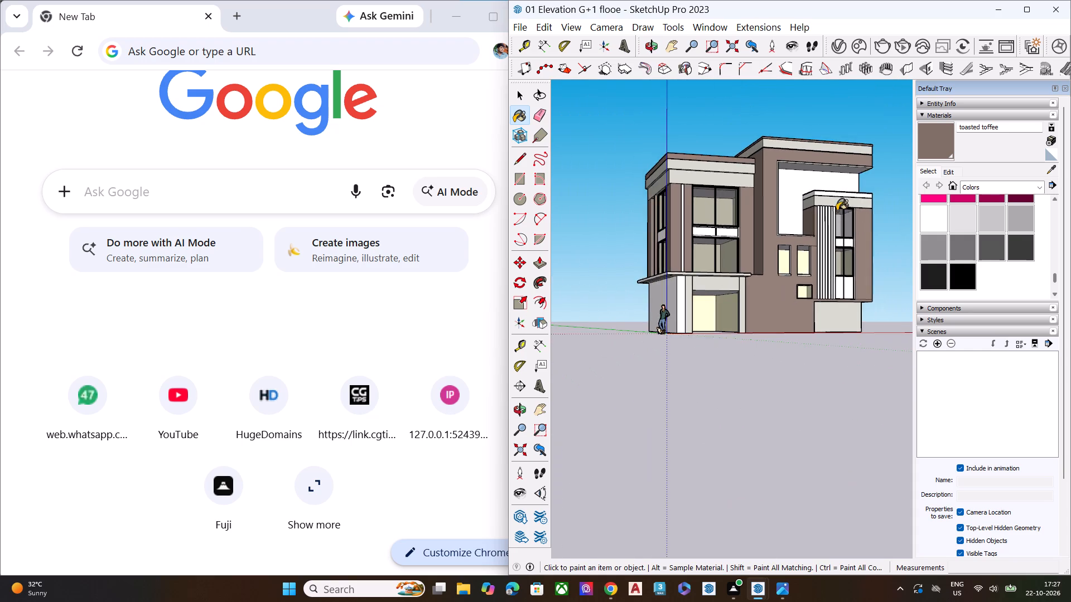
scroll(868, 118, "up", 9)
scroll(853, 258, "up", 8)
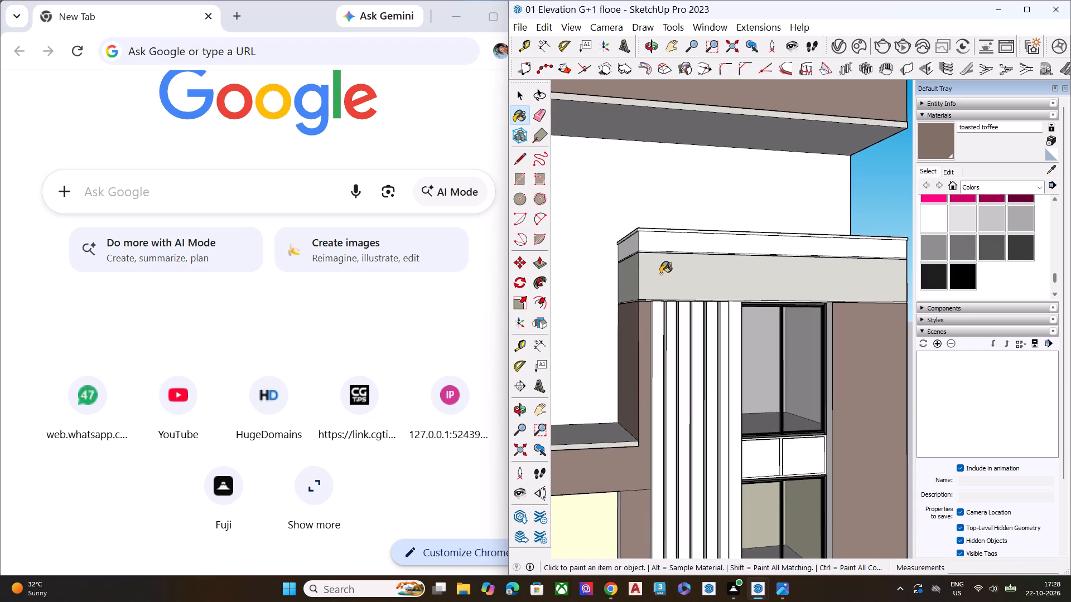
scroll(647, 274, "up", 6)
left_click(627, 210)
left_click(650, 216)
Paint the narrow side and front underside strips beneath the fin block's upper parapet band with toasted toffee.
scroll(657, 228, "up", 4)
scroll(656, 228, "down", 1)
scroll(656, 228, "up", 4)
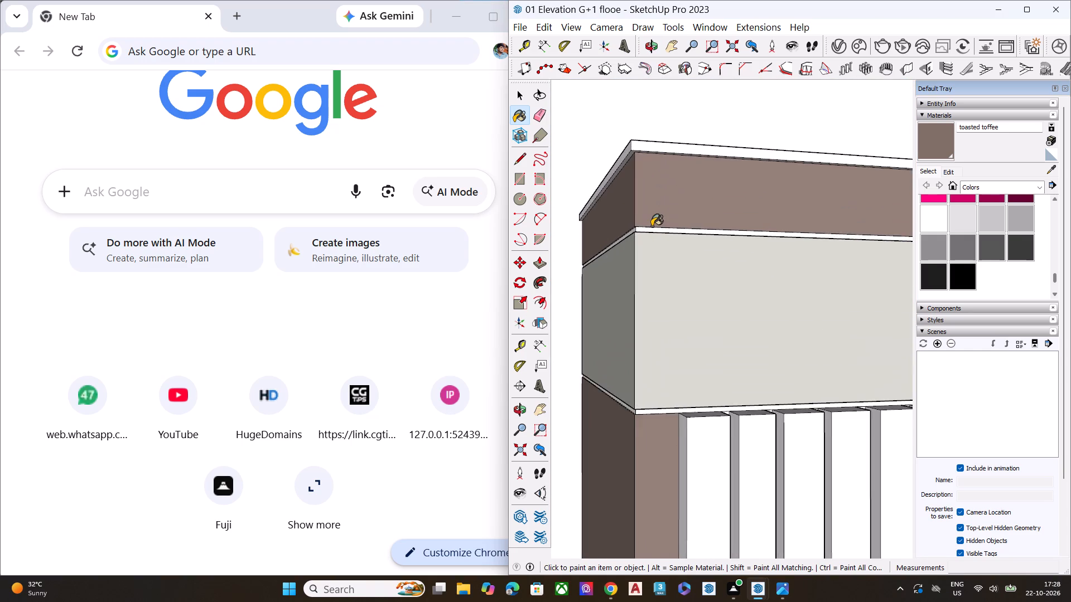
middle_click_drag(651, 230, 642, 292)
scroll(642, 292, "up", 9)
scroll(639, 289, "down", 8)
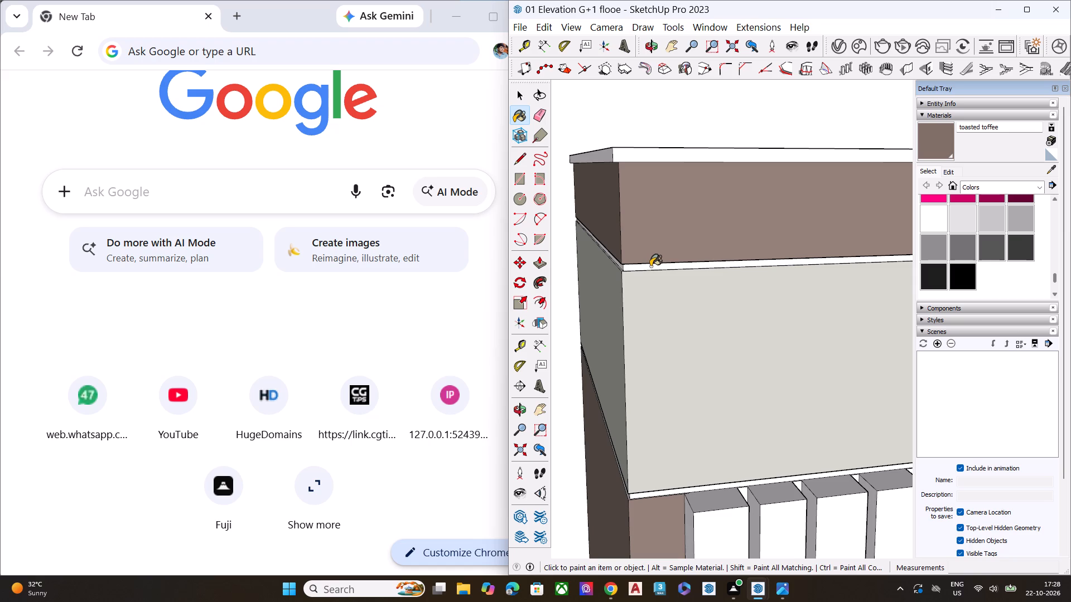
scroll(640, 243, "down", 5)
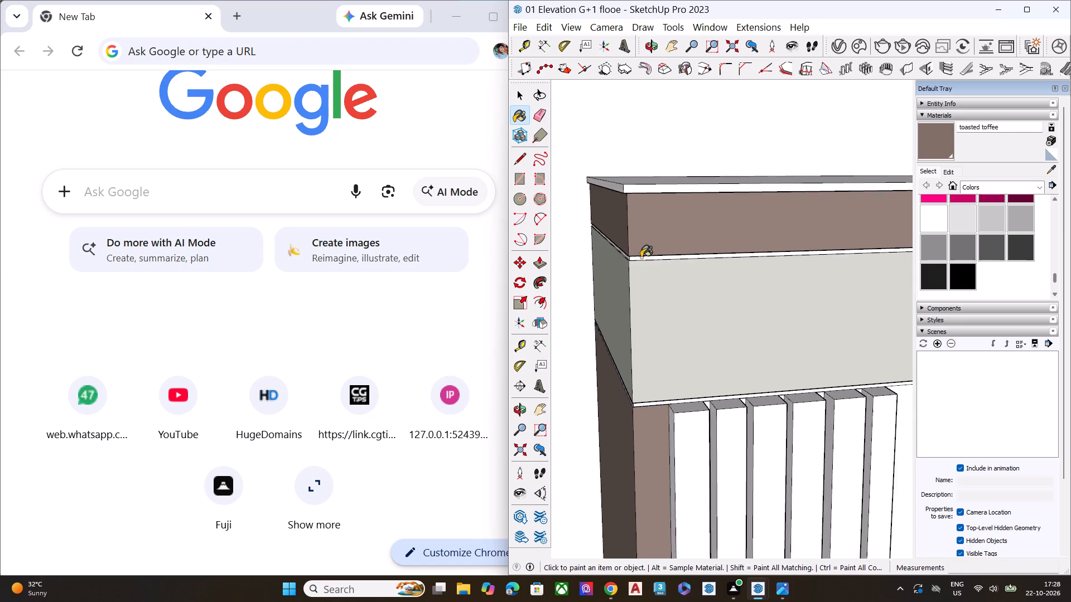
scroll(641, 258, "down", 1)
middle_click_drag(634, 277, 647, 235)
scroll(650, 225, "up", 6)
scroll(644, 223, "down", 1)
scroll(643, 223, "up", 3)
scroll(641, 225, "down", 4)
middle_click_drag(644, 244, 644, 176)
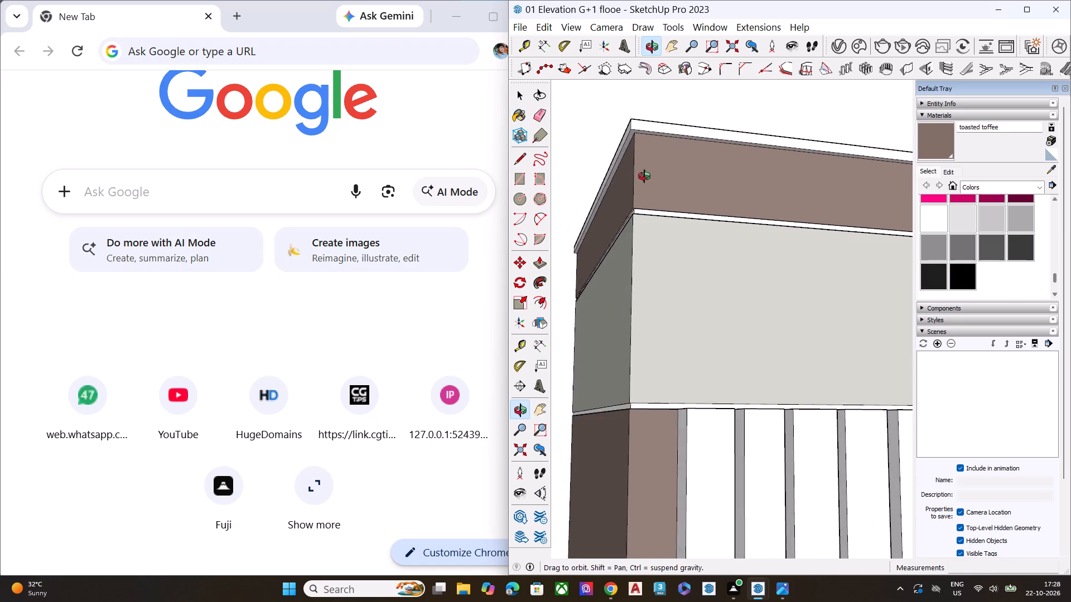
middle_click_drag(644, 176, 650, 118)
scroll(650, 118, "up", 10)
scroll(674, 296, "up", 12)
middle_click_drag(578, 245, 616, 179)
scroll(616, 179, "up", 6)
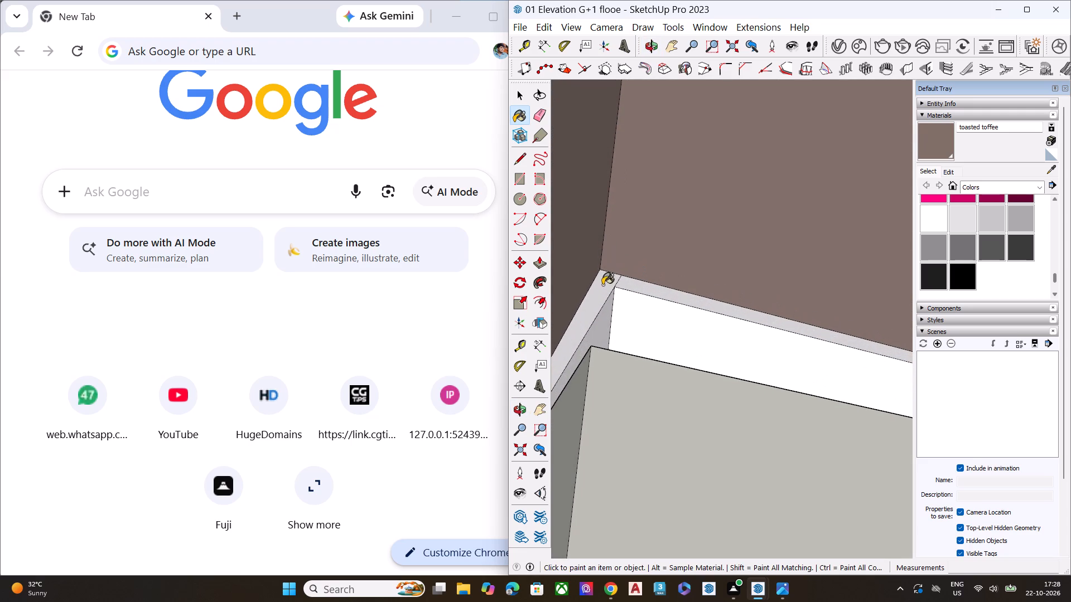
left_click(602, 285)
left_click(621, 283)
scroll(637, 227, "down", 7)
scroll(643, 245, "up", 4)
scroll(646, 248, "down", 1)
scroll(647, 249, "up", 1)
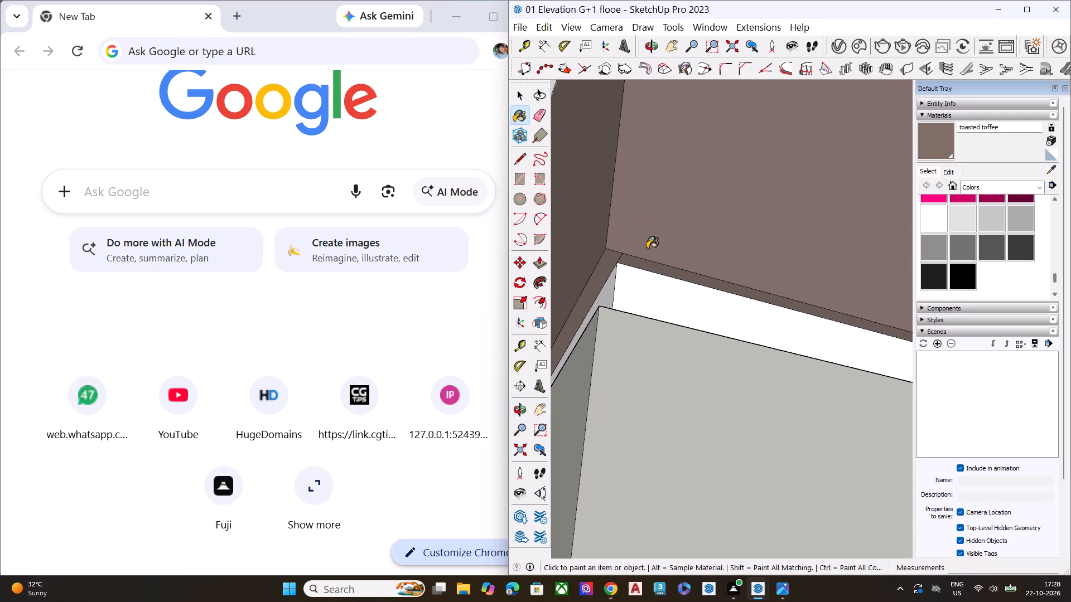
Erase the short corner edge separating the side and front underside strips of the fin block's upper parapet band.
key("space")
key("e")
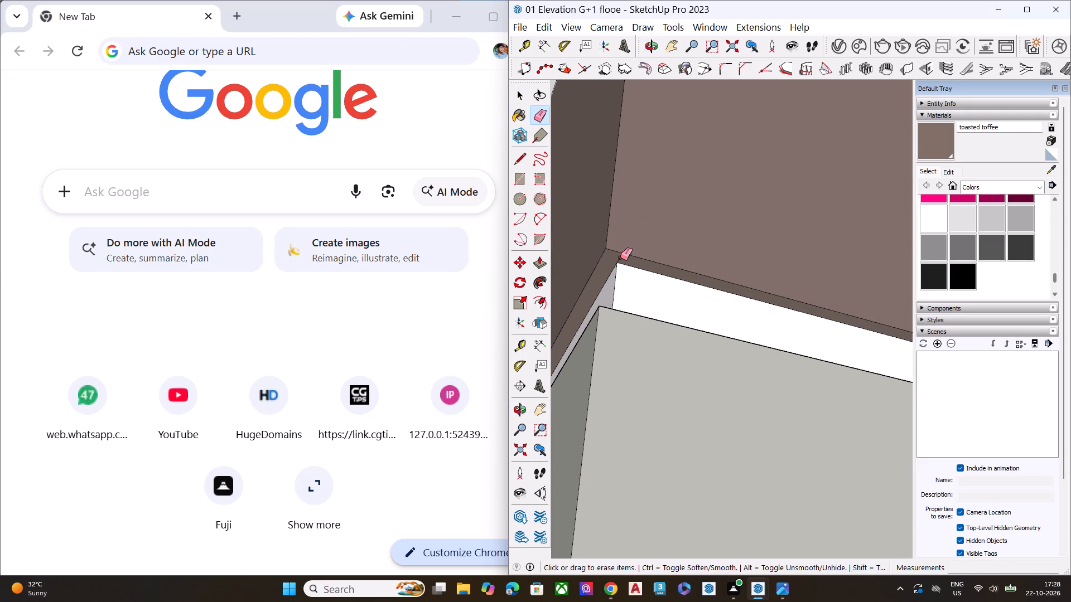
left_click(620, 258)
key("space")
Paint the thin ledge on top of the fin block's brown wall, just below the grey band, with toasted toffee.
scroll(628, 277, "down", 8)
scroll(697, 252, "down", 3)
scroll(697, 252, "up", 1)
scroll(697, 252, "down", 7)
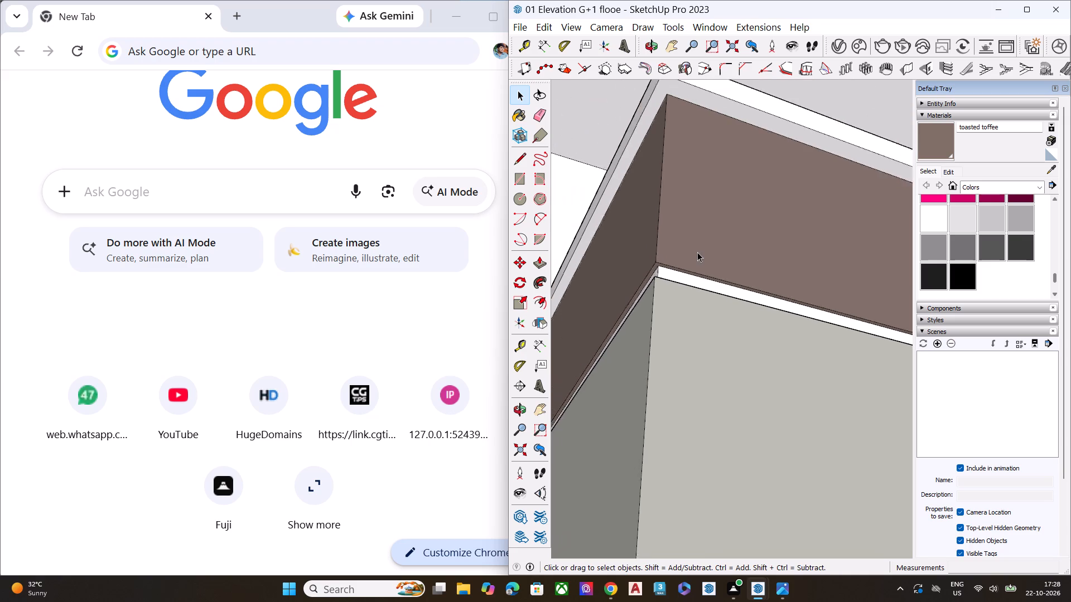
scroll(697, 252, "down", 8)
scroll(721, 237, "up", 1)
scroll(721, 237, "down", 1)
scroll(721, 237, "up", 1)
scroll(719, 241, "down", 15)
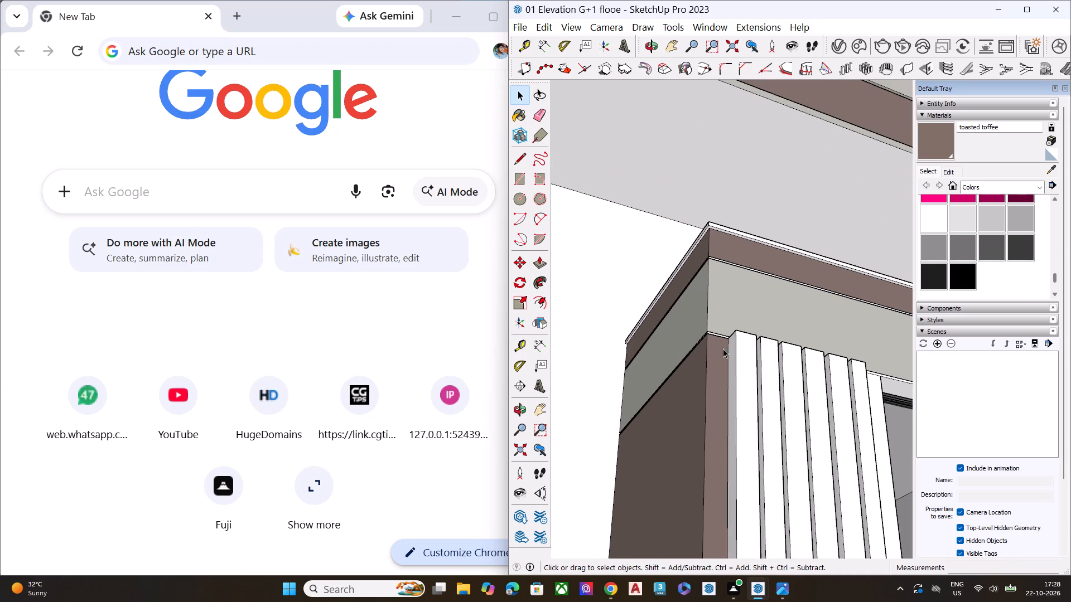
scroll(716, 360, "up", 8)
scroll(718, 287, "up", 20)
scroll(718, 287, "up", 1)
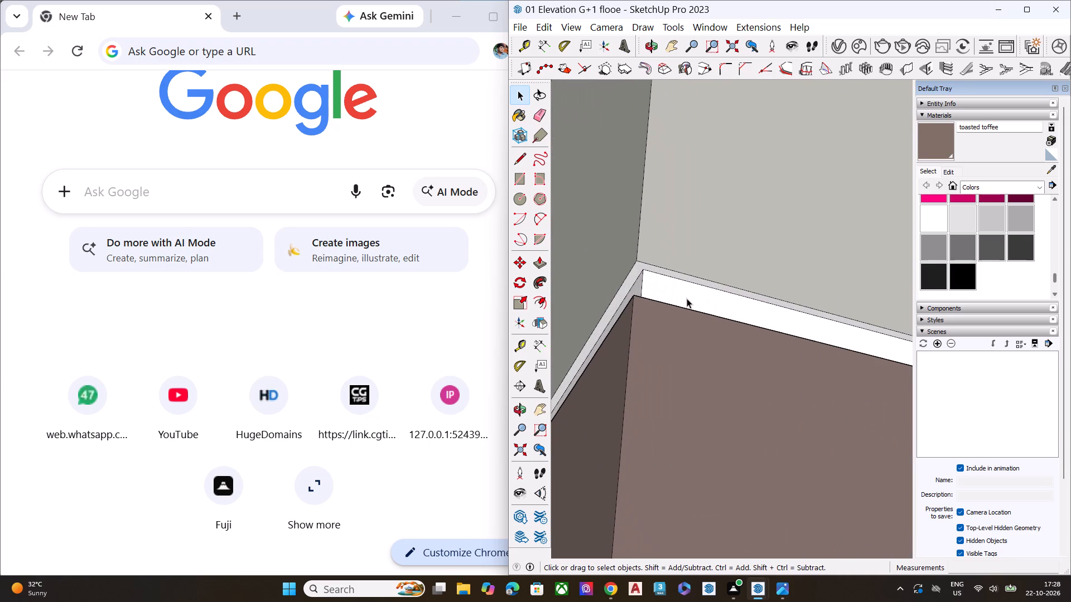
middle_click_drag(708, 305, 694, 601)
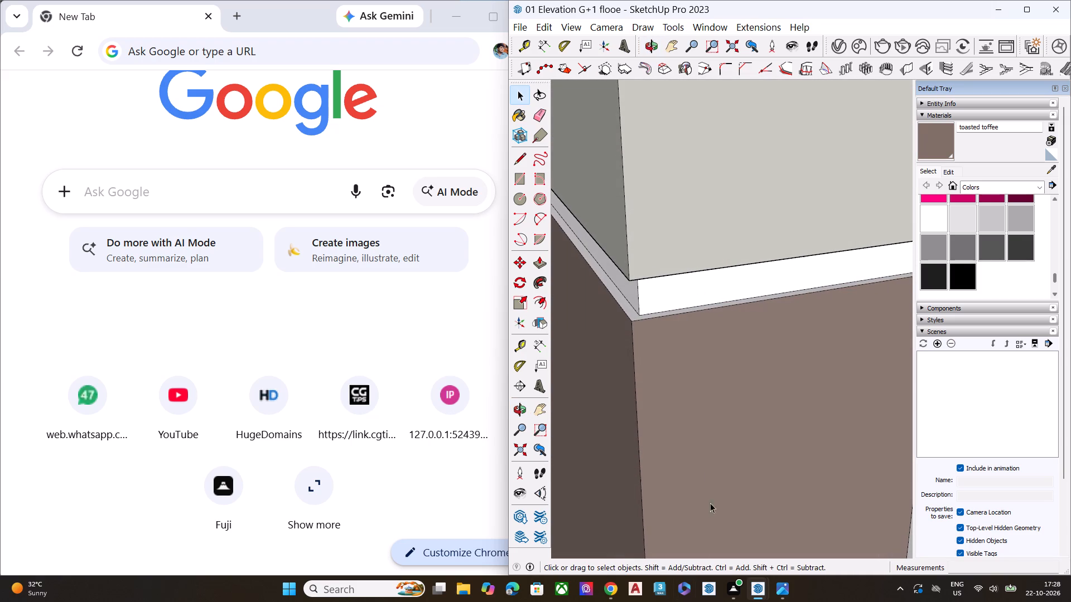
left_click(935, 134)
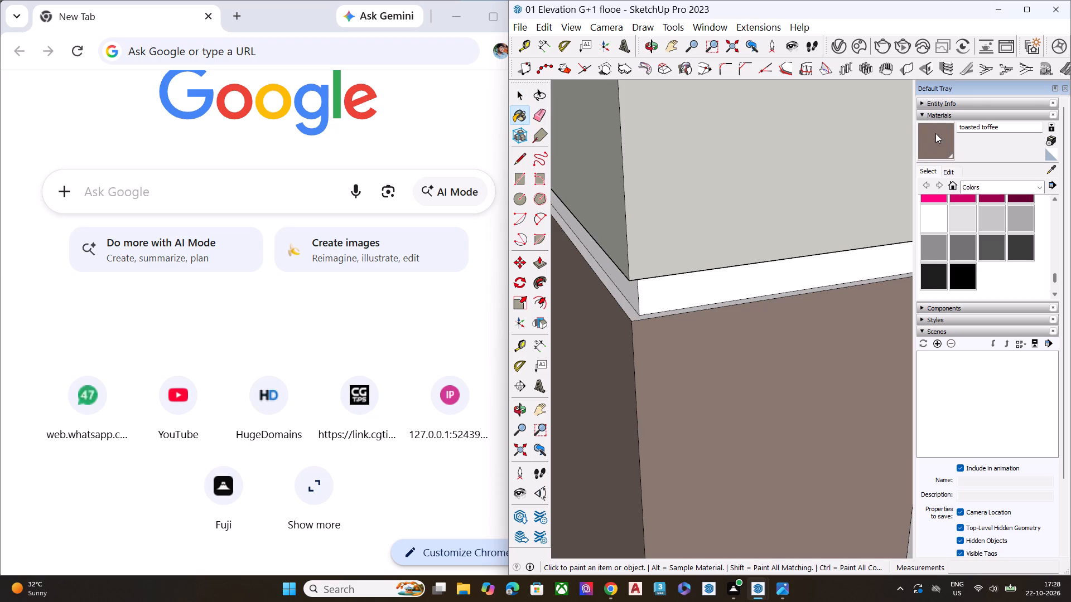
scroll(615, 312, "up", 5)
left_click(631, 308)
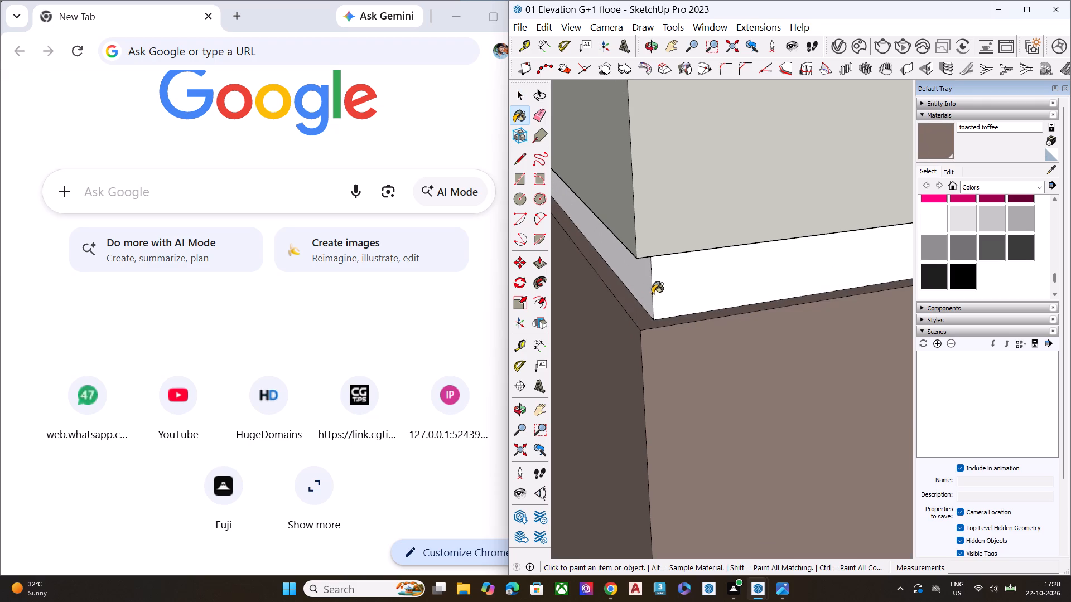
Examine the vertical fins, grey band and parapet of the fin block for faces still needing paint.
scroll(662, 290, "down", 9)
scroll(765, 261, "up", 2)
scroll(765, 261, "down", 4)
scroll(764, 261, "up", 1)
scroll(764, 261, "down", 7)
scroll(734, 260, "up", 1)
scroll(731, 260, "down", 5)
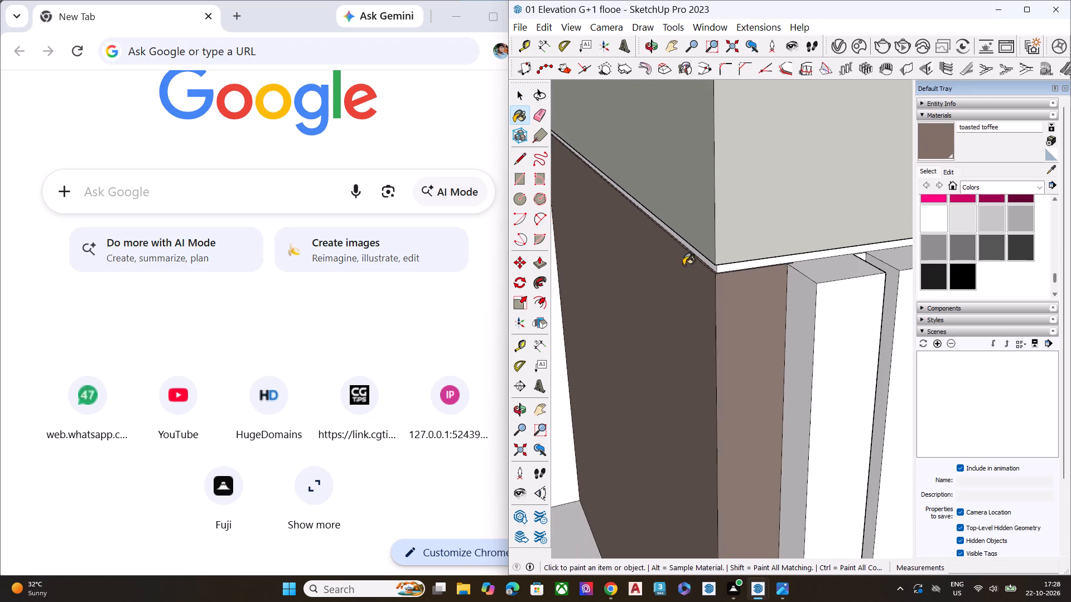
scroll(683, 265, "down", 7)
middle_click_drag(726, 276, 703, 399)
scroll(751, 333, "up", 10)
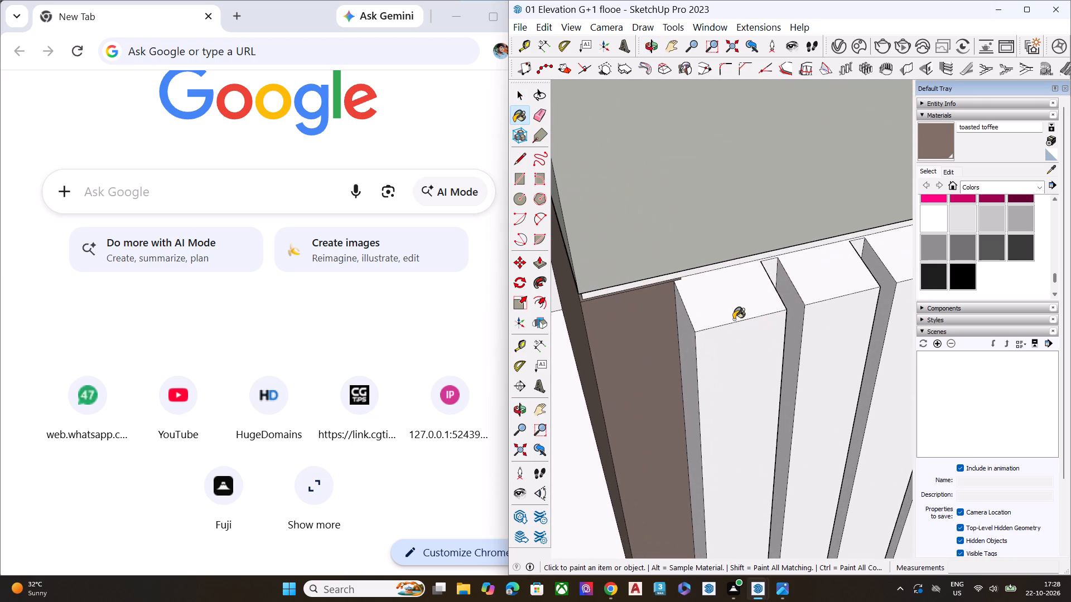
scroll(729, 312, "up", 4)
scroll(729, 311, "down", 2)
scroll(729, 311, "up", 2)
scroll(729, 311, "down", 2)
scroll(729, 311, "up", 1)
scroll(729, 311, "down", 7)
scroll(728, 230, "down", 12)
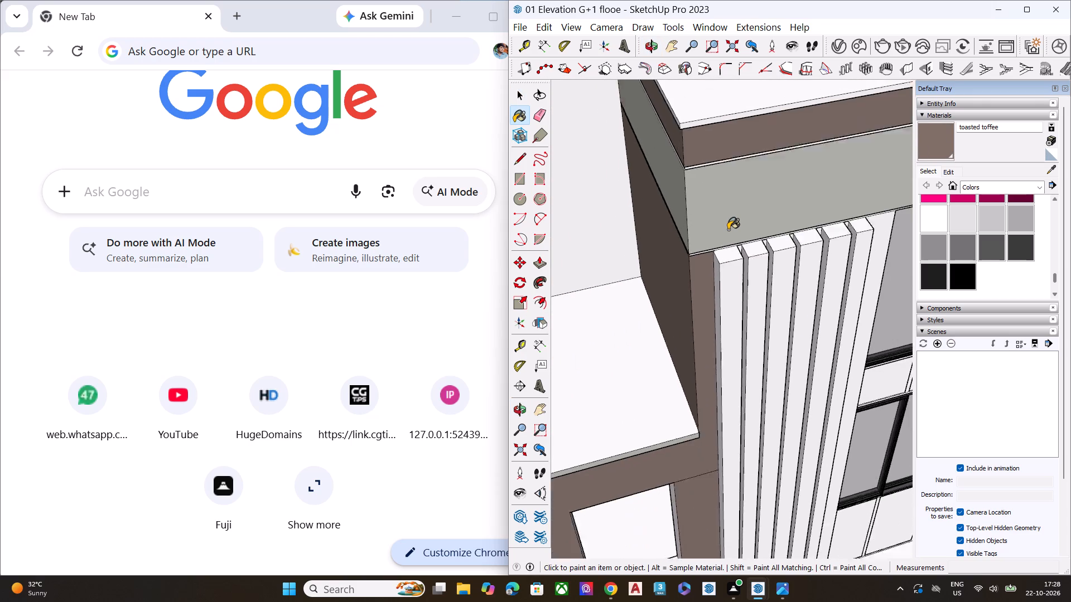
scroll(728, 230, "down", 11)
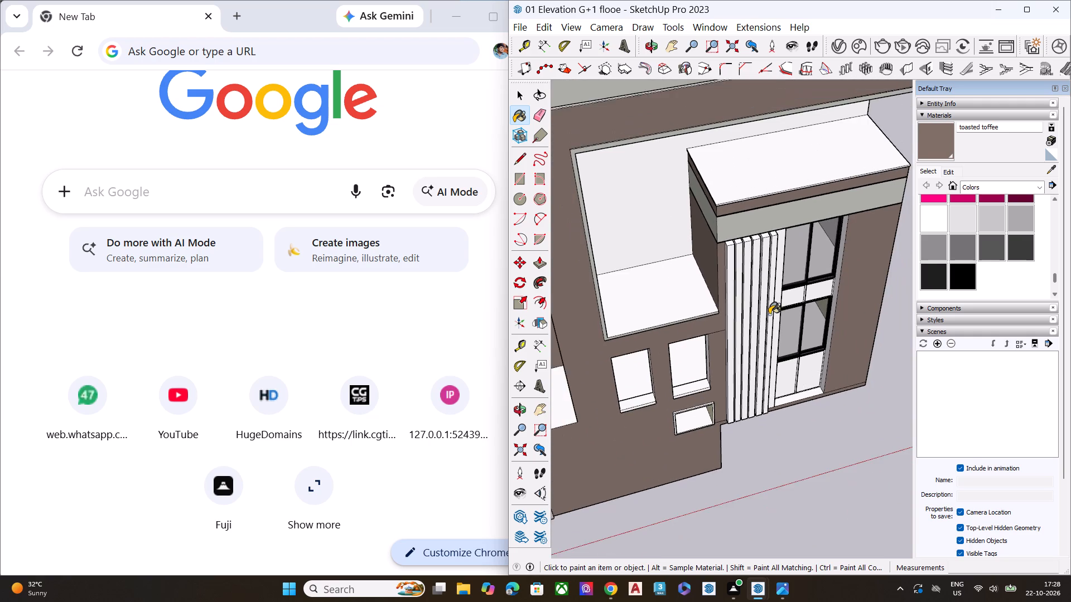
middle_click_drag(769, 312, 824, 141)
scroll(739, 149, "up", 6)
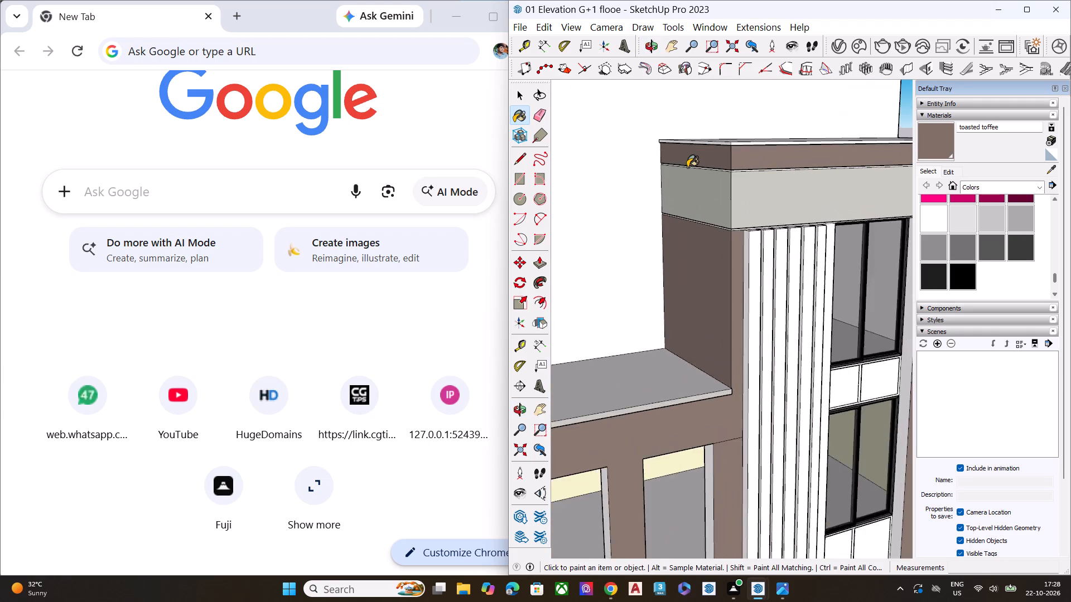
scroll(687, 167, "up", 4)
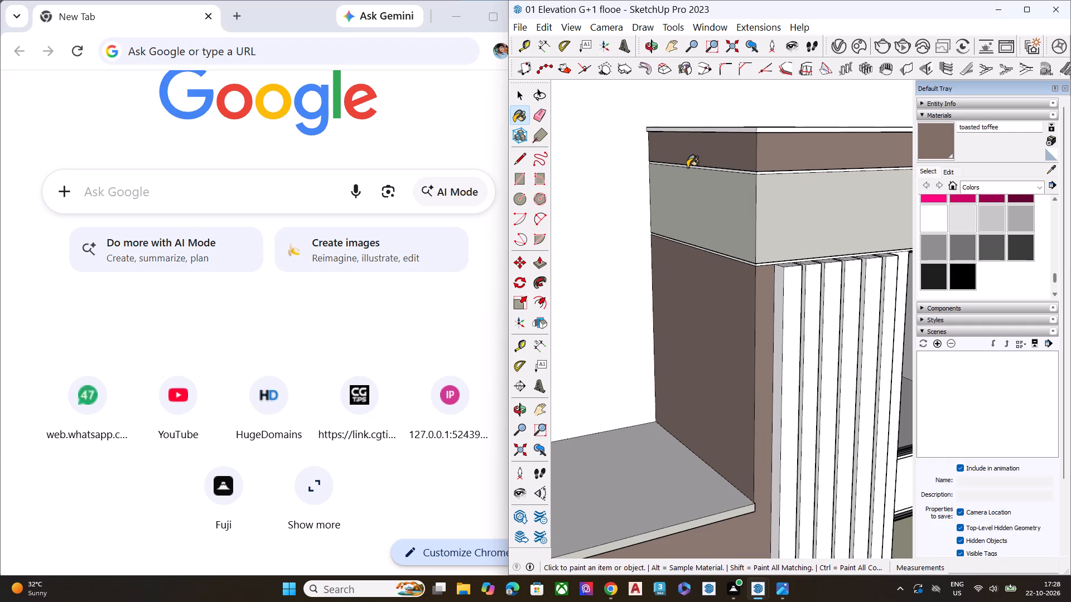
scroll(687, 167, "down", 9)
scroll(789, 213, "down", 10)
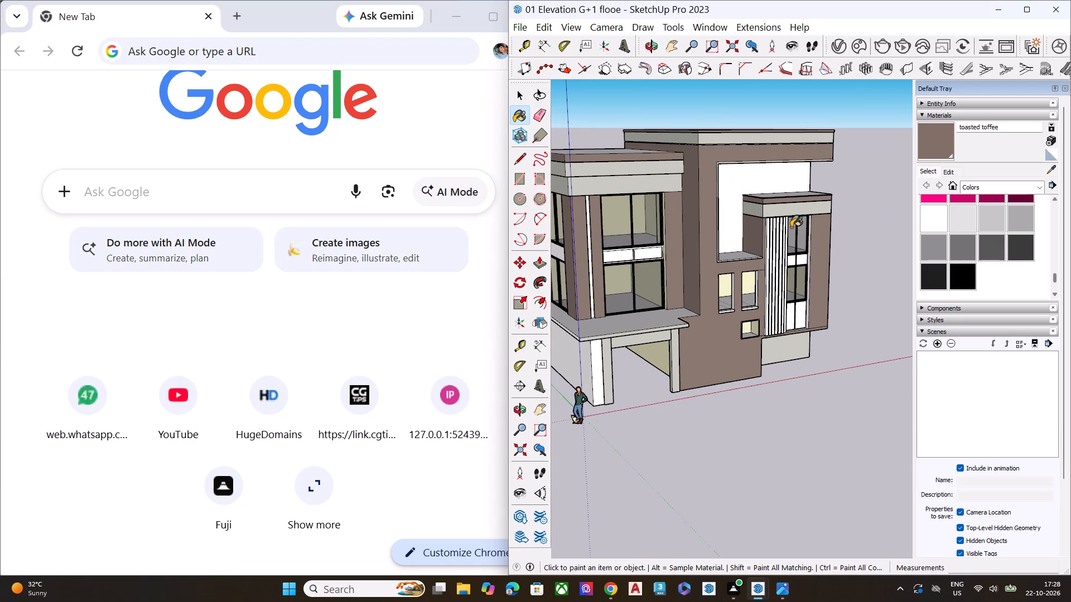
Paint the ground-floor corner pier's front face and the long side wall below the canopy slab with toasted toffee.
left_click(938, 144)
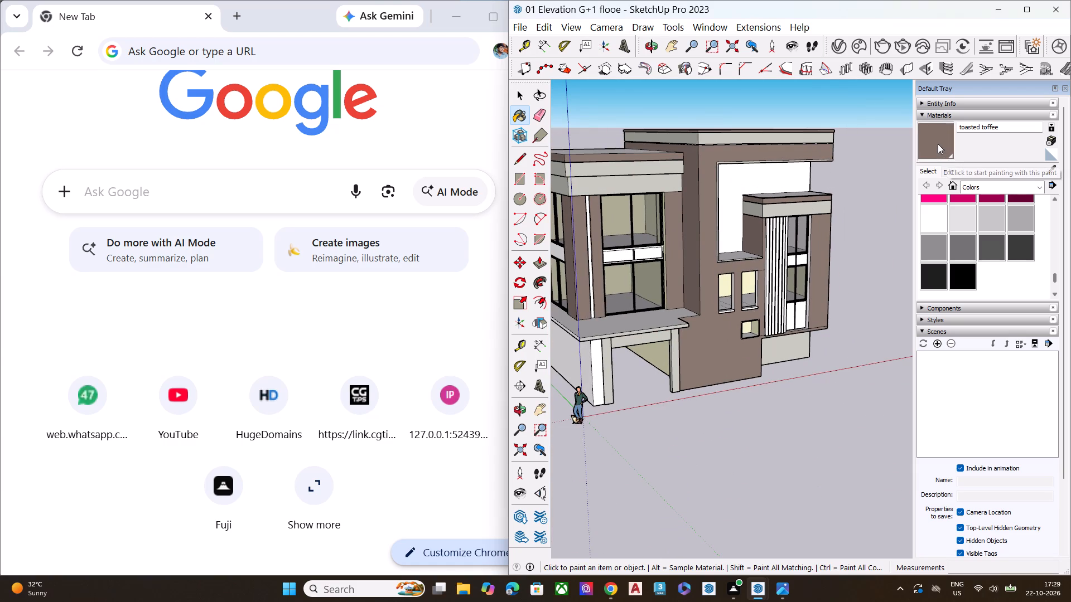
scroll(776, 285, "down", 6)
middle_click_drag(725, 348, 718, 253)
scroll(708, 319, "up", 6)
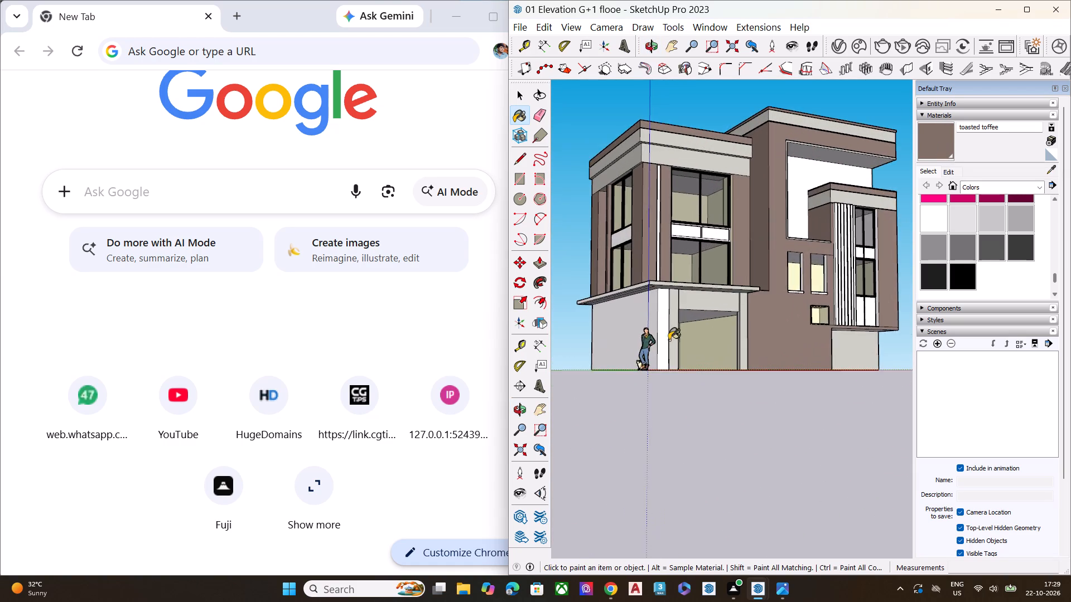
scroll(665, 313, "up", 7)
left_click(665, 313)
left_click(636, 327)
scroll(707, 297, "down", 6)
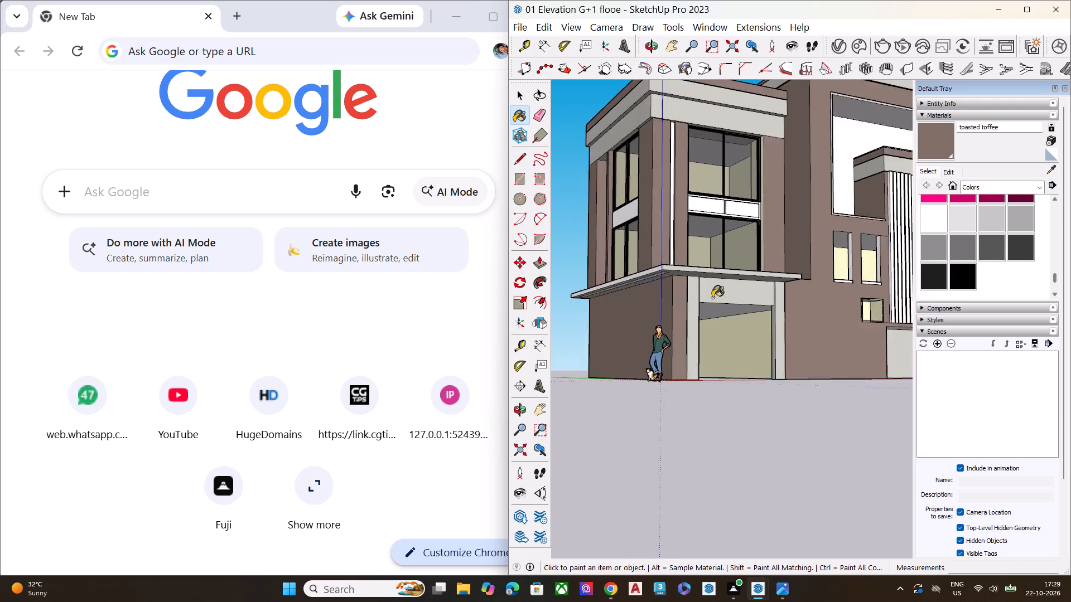
Delete the light strip face on the underside of the ground-floor canopy slab and two of its boundary edges.
scroll(712, 298, "down", 2)
middle_click_drag(737, 305, 674, 187)
scroll(662, 221, "up", 7)
scroll(659, 242, "down", 1)
scroll(659, 242, "up", 2)
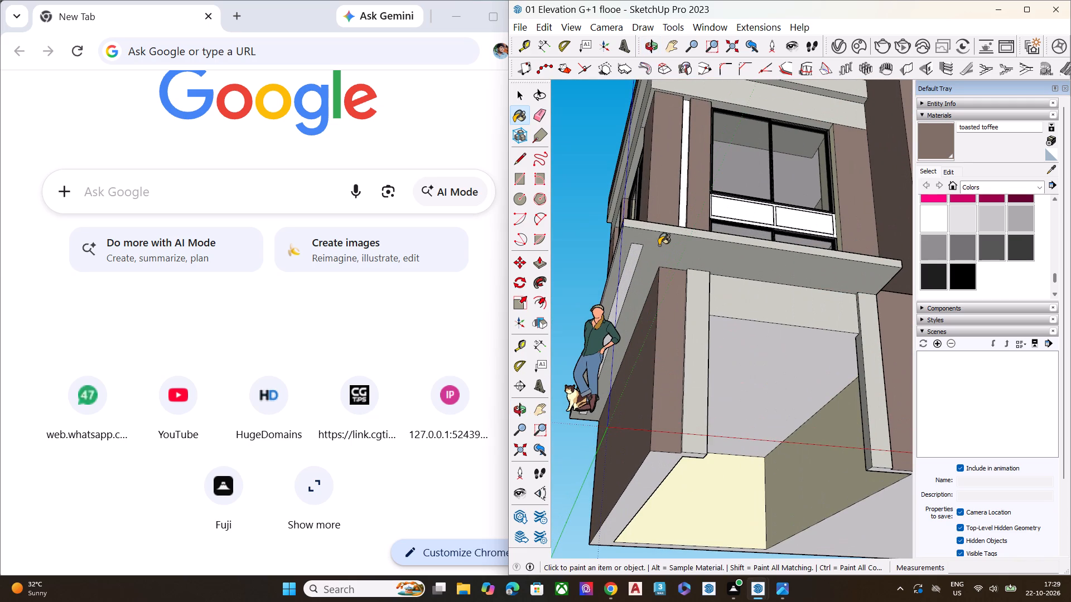
key("space")
scroll(628, 255, "up", 1)
scroll(628, 255, "down", 1)
scroll(628, 255, "up", 6)
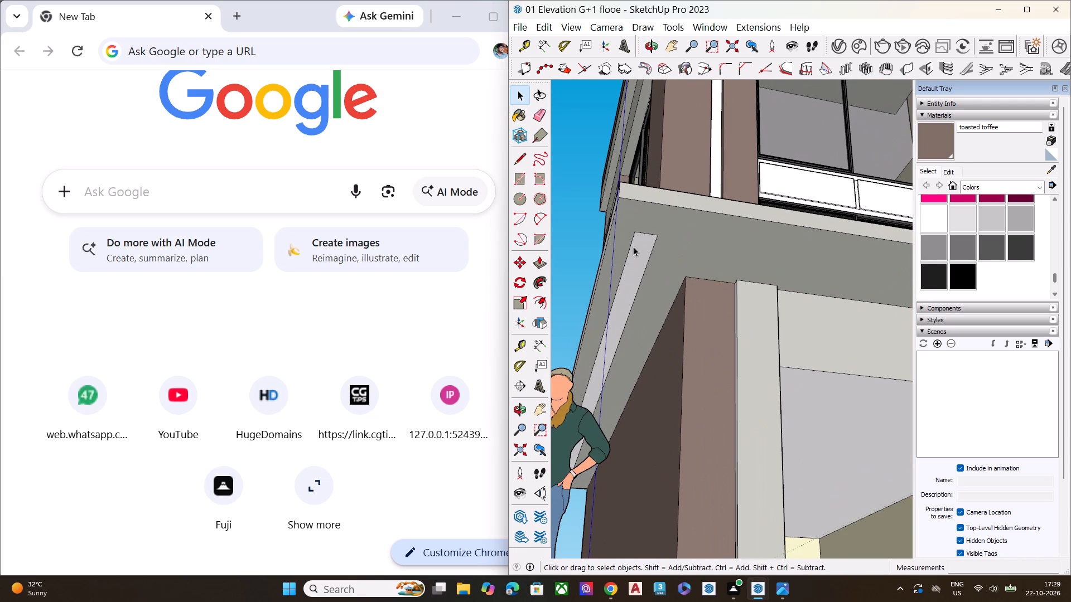
left_click(632, 245)
key("Delete")
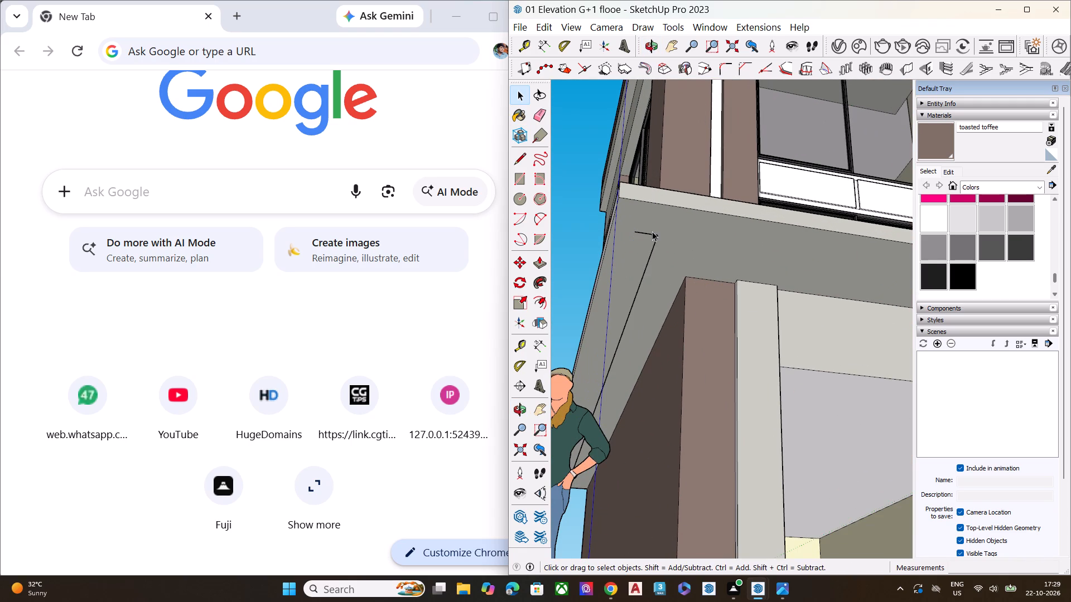
left_click(653, 236)
key("Delete")
left_click(655, 242)
key("Delete")
Delete the leftover short edge at the far end of the canopy slab's underside.
scroll(656, 258, "down", 6)
middle_click_drag(624, 346, 809, 352)
scroll(673, 399, "up", 1)
scroll(818, 309, "down", 10)
middle_click_drag(737, 359, 678, 353)
scroll(678, 353, "up", 9)
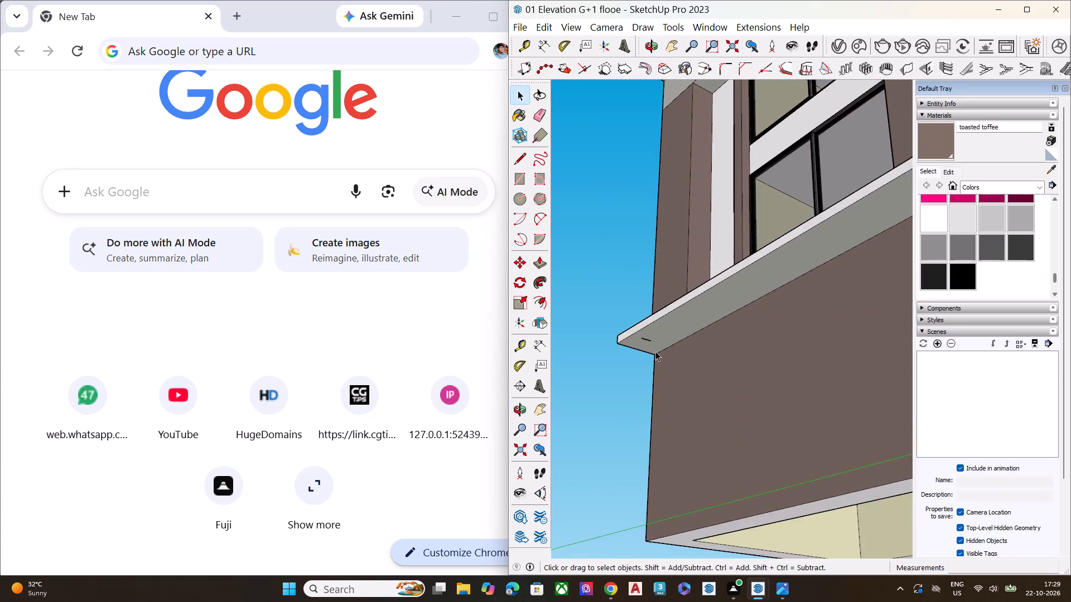
scroll(658, 343, "up", 2)
scroll(658, 343, "down", 1)
scroll(657, 342, "up", 7)
left_click(645, 339)
key("Delete")
Select the nimbu material in the V-Ray Asset Editor and paint the canopy slab's long side edge with it.
scroll(581, 232, "down", 13)
scroll(593, 233, "up", 2)
scroll(594, 233, "down", 3)
scroll(803, 203, "up", 1)
scroll(804, 210, "down", 3)
scroll(808, 229, "up", 1)
scroll(813, 237, "down", 4)
scroll(776, 219, "up", 1)
scroll(776, 219, "down", 5)
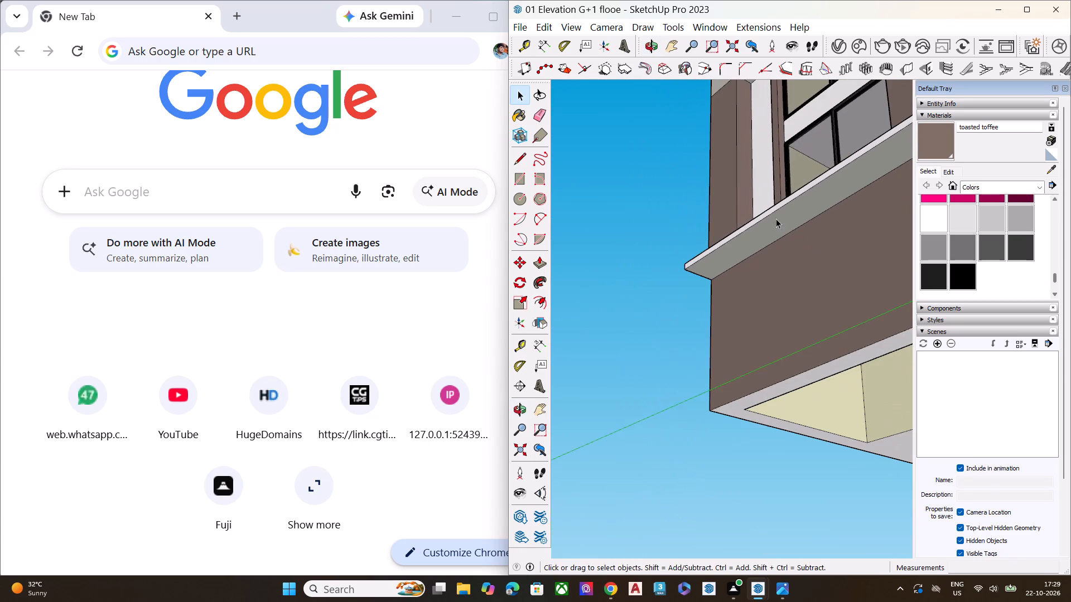
middle_click_drag(787, 210, 797, 375)
scroll(696, 284, "down", 8)
scroll(884, 298, "up", 9)
left_click(841, 50)
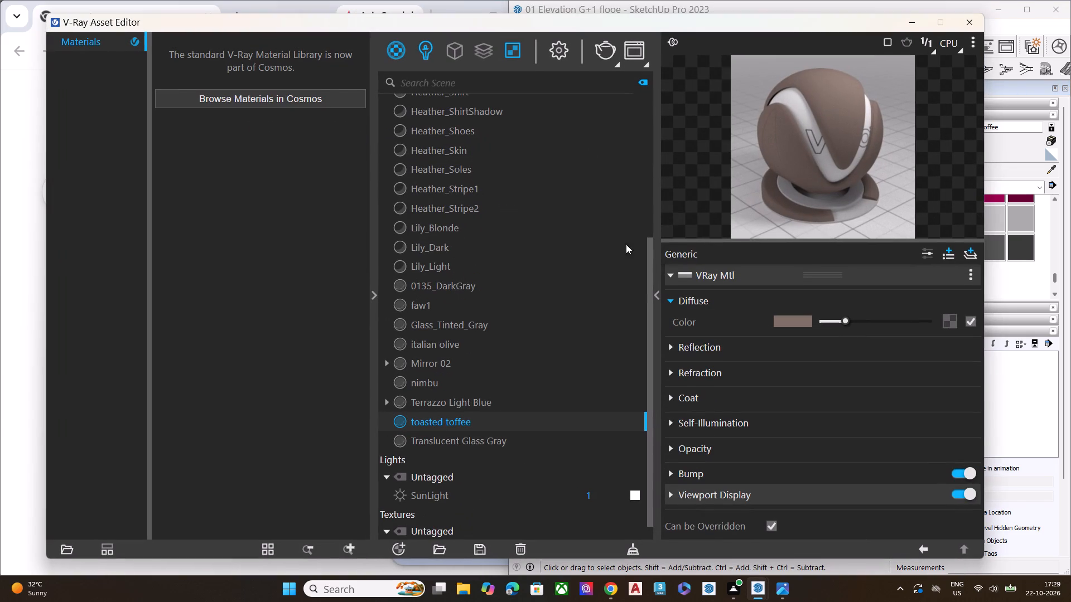
left_click(458, 389)
left_click(459, 388)
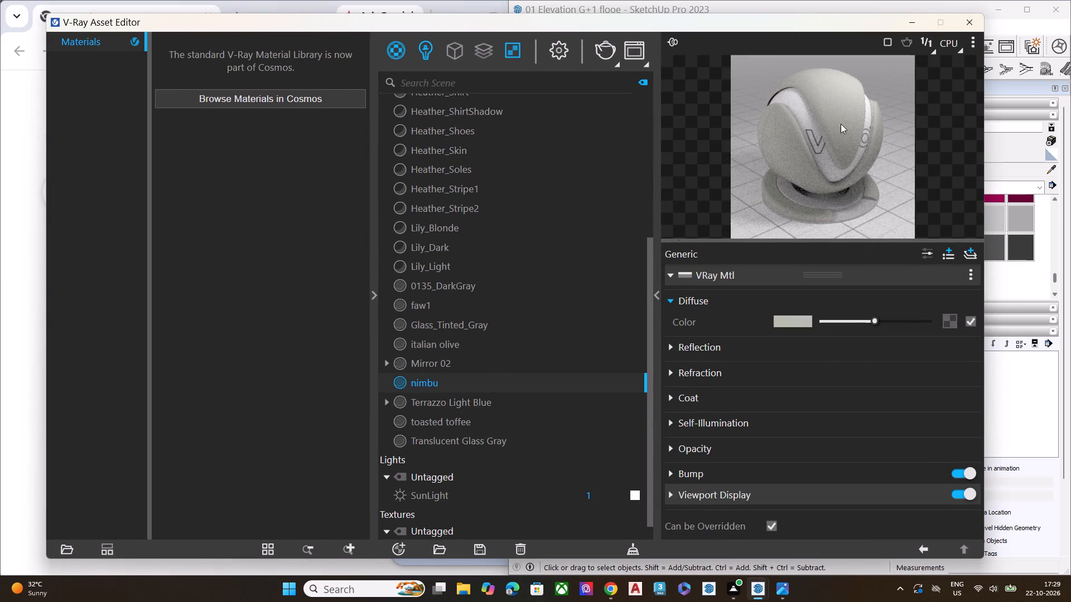
left_click(920, 25)
left_click(944, 149)
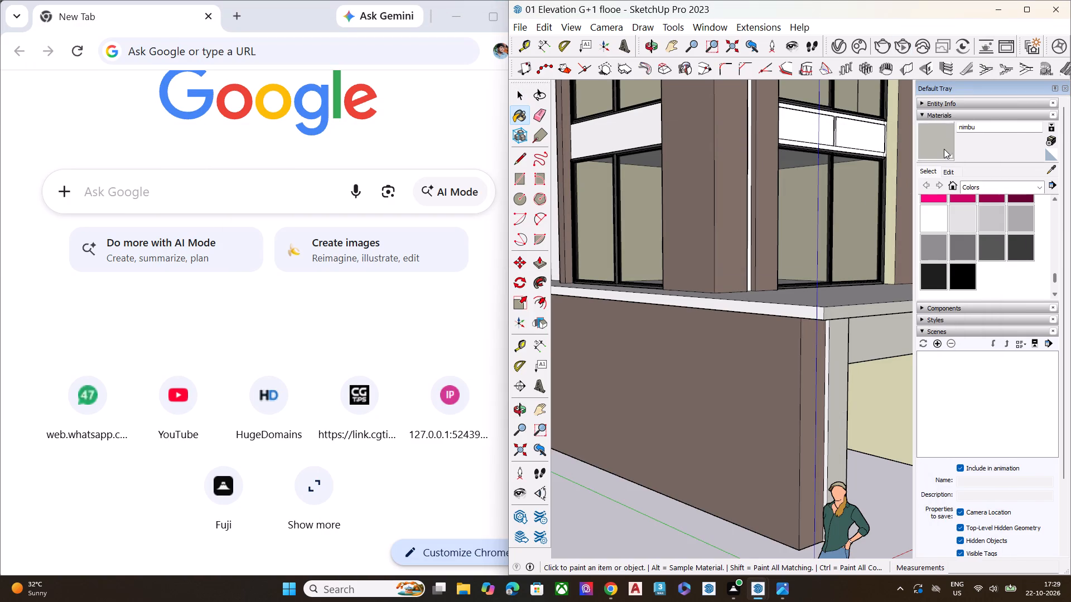
scroll(943, 149, "down", 8)
scroll(957, 166, "up", 13)
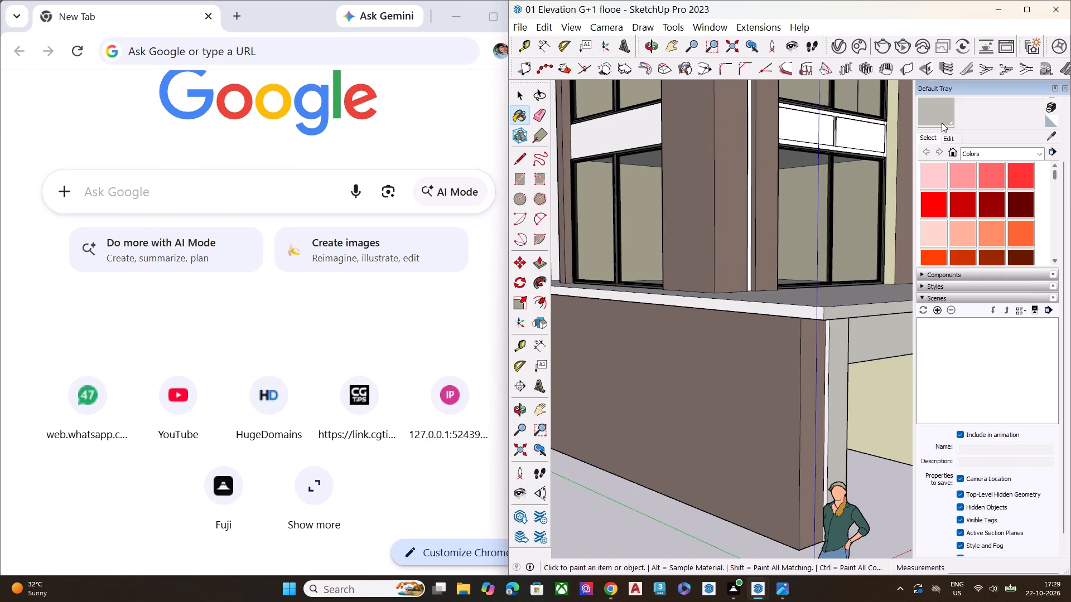
left_click(937, 111)
scroll(741, 309, "up", 1)
left_click(745, 308)
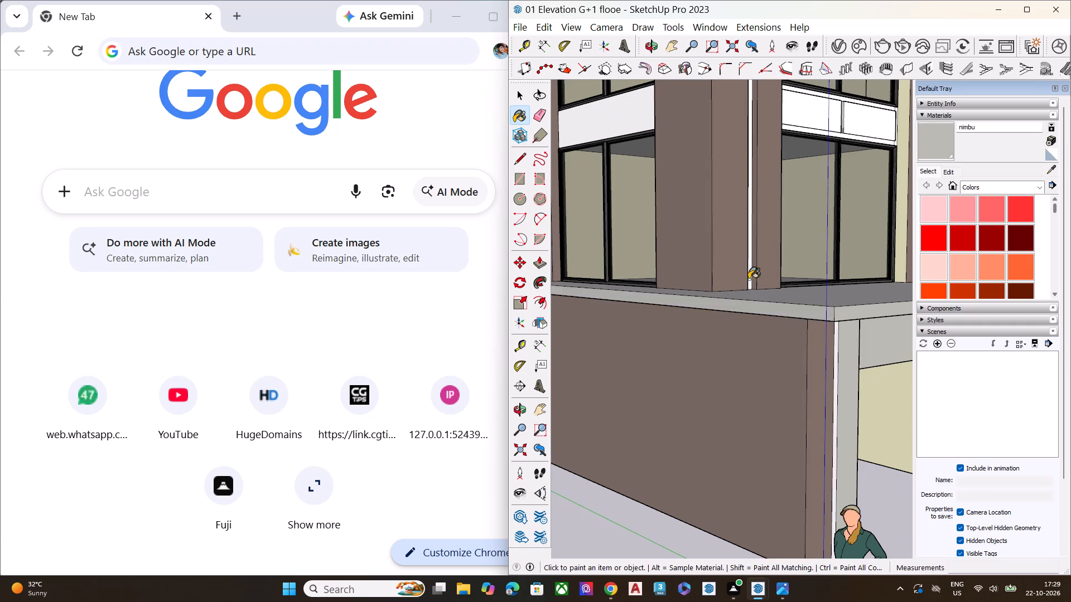
Paint the narrow side face of the garage opening's projecting pillar, beside the brown corner pier, with nimbu.
scroll(752, 266, "down", 10)
middle_click_drag(845, 271, 726, 245)
scroll(716, 285, "up", 7)
scroll(723, 298, "down", 1)
scroll(726, 302, "up", 3)
middle_click_drag(768, 295, 814, 265)
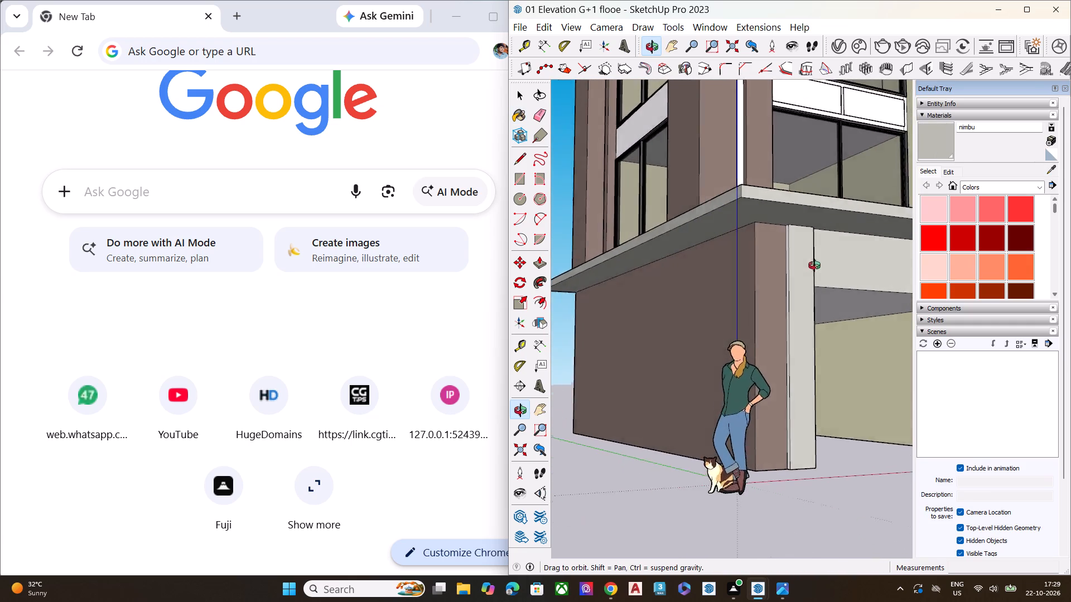
middle_click_drag(814, 265, 818, 262)
scroll(817, 263, "up", 7)
left_click(776, 235)
Select the italian olive material in the V-Ray Asset Editor and paint the large upper recess's white back wall with it.
scroll(774, 223, "down", 1)
scroll(774, 223, "up", 1)
scroll(774, 223, "down", 4)
scroll(725, 212, "down", 7)
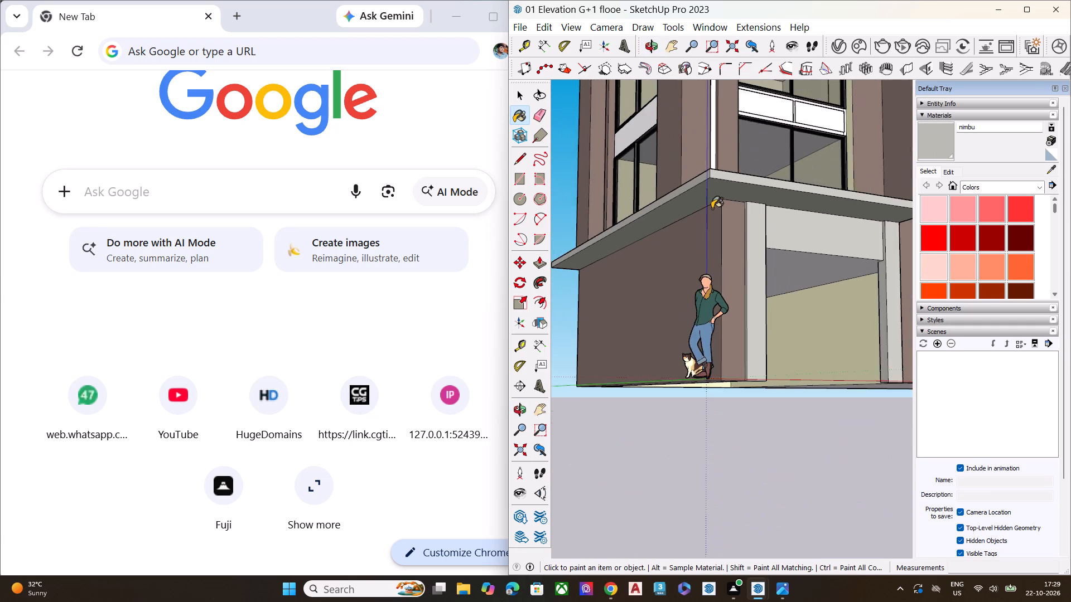
scroll(715, 205, "down", 9)
scroll(729, 204, "up", 1)
scroll(729, 205, "down", 3)
middle_click_drag(765, 214, 652, 308)
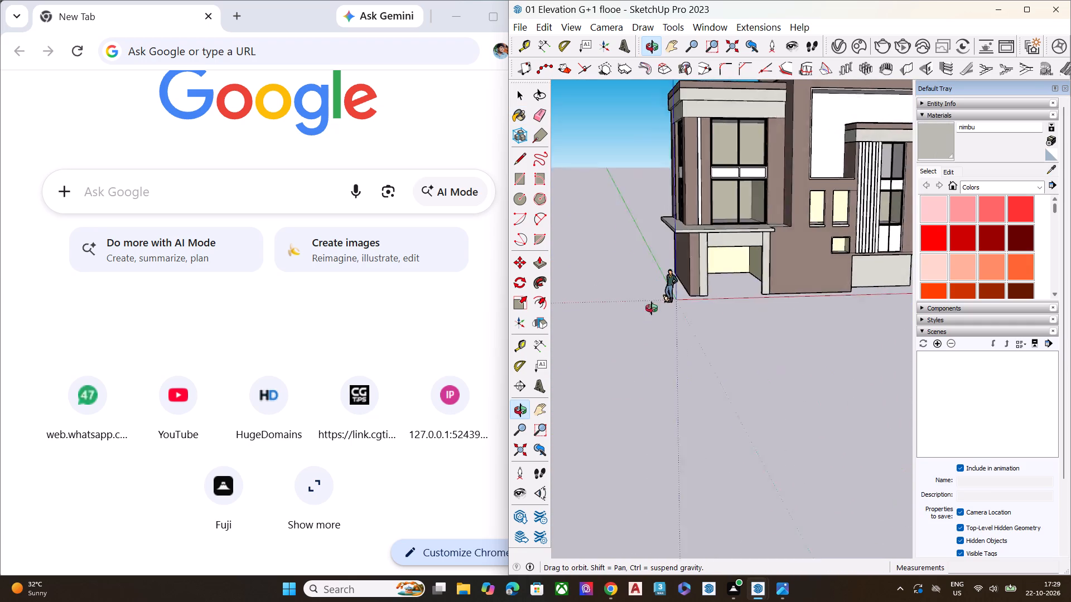
middle_click_drag(652, 308, 600, 290)
scroll(736, 251, "down", 3)
scroll(729, 253, "up", 1)
scroll(728, 253, "down", 3)
scroll(822, 222, "up", 1)
scroll(823, 222, "down", 1)
scroll(823, 222, "up", 3)
scroll(823, 222, "down", 1)
scroll(823, 222, "up", 3)
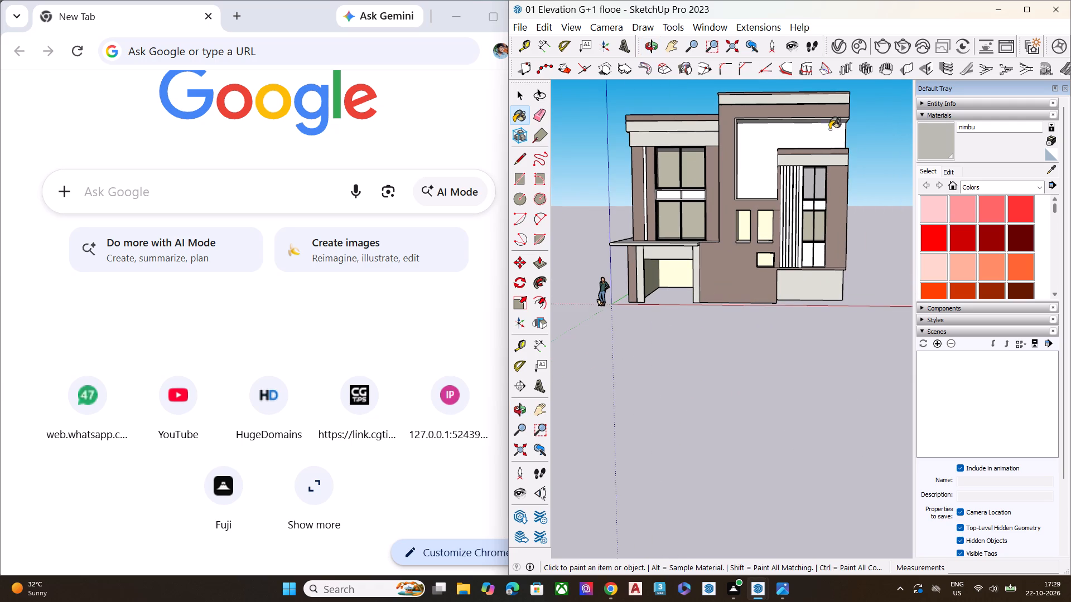
left_click(843, 48)
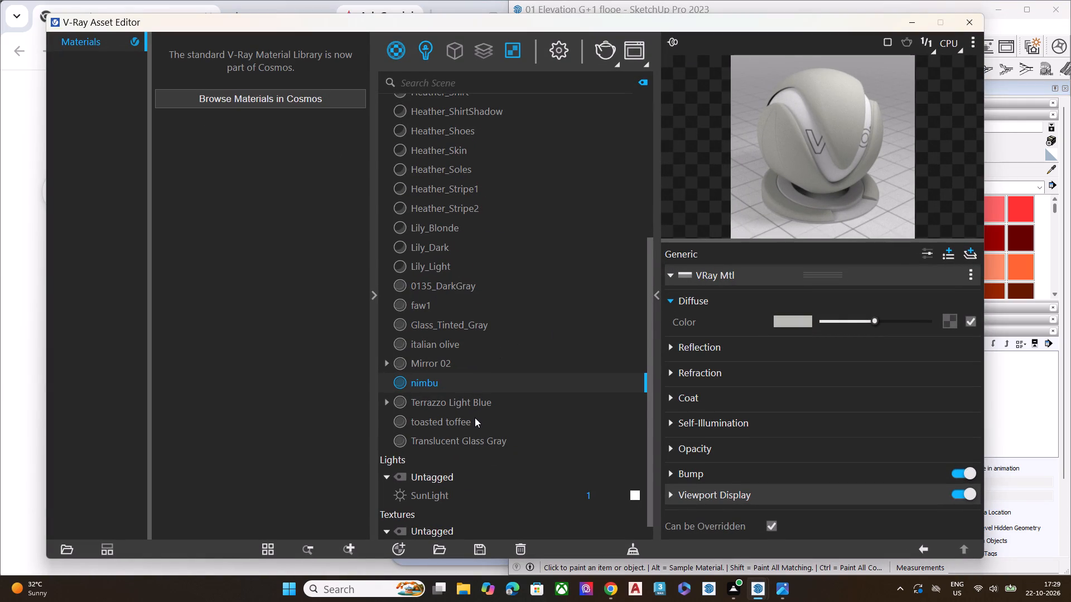
left_click(475, 417)
left_click(481, 401)
double_click(451, 346)
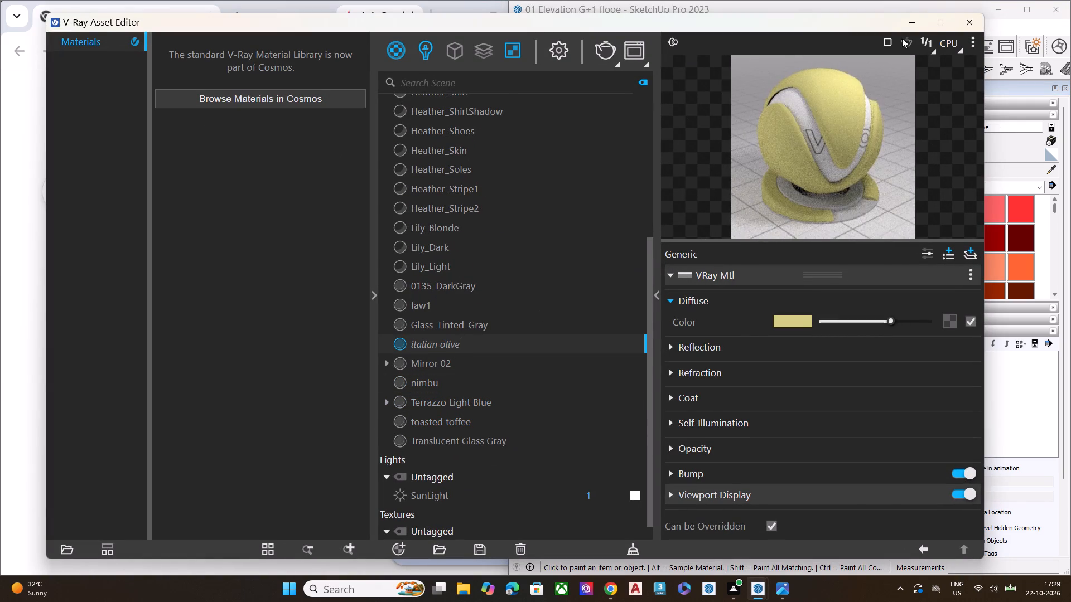
left_click(918, 23)
left_click(942, 146)
scroll(744, 144, "up", 6)
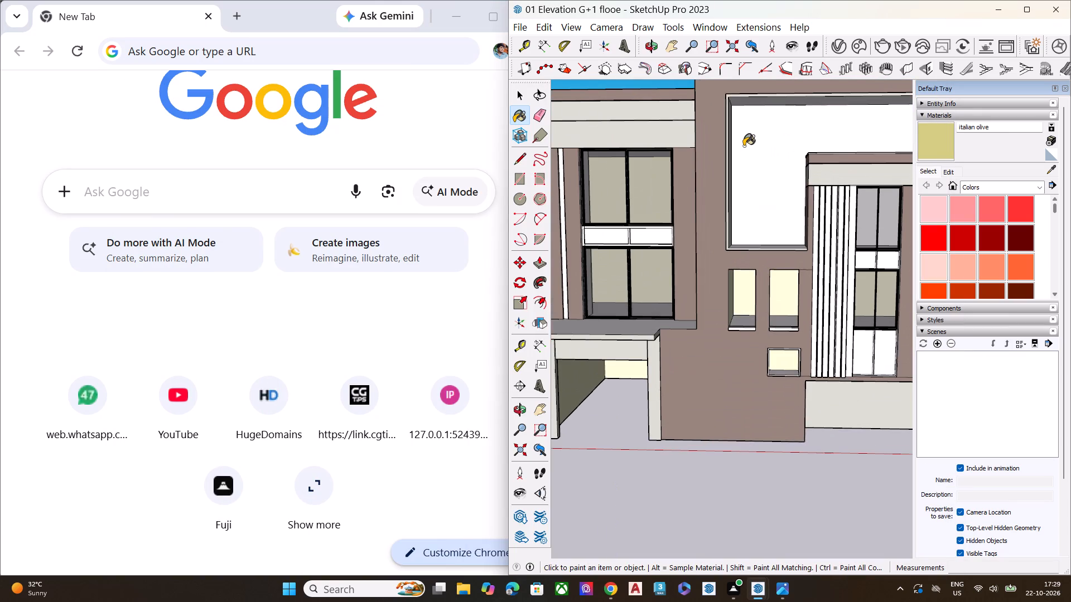
left_click(746, 146)
scroll(731, 85, "up", 15)
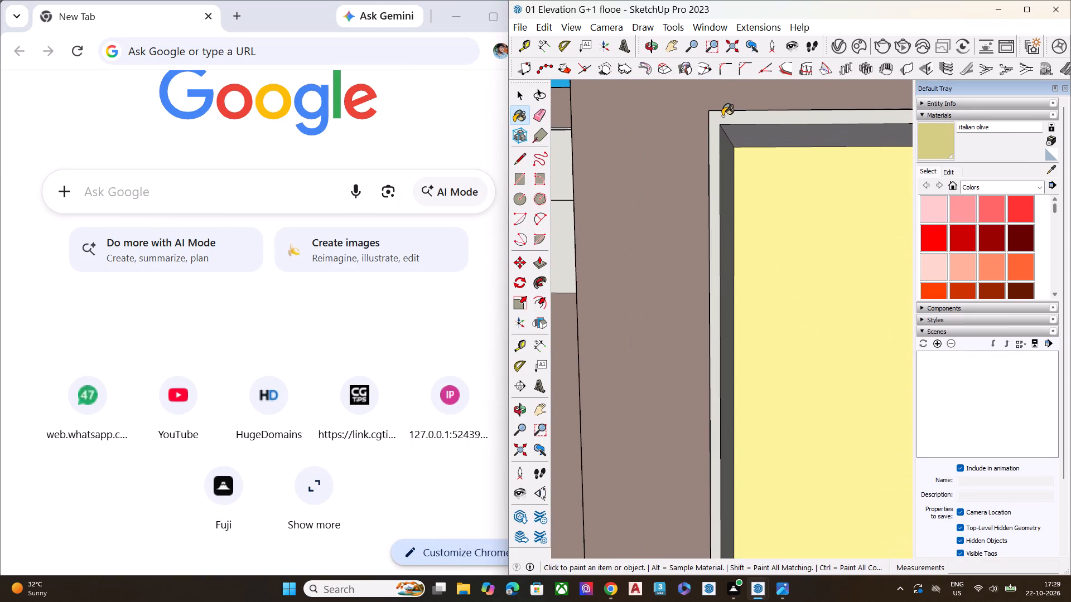
Paint the border around the large upper recess with italian olive, covering its front face and its outer side and top edges.
left_click(722, 116)
scroll(720, 114, "down", 18)
middle_click_drag(778, 232, 977, 197)
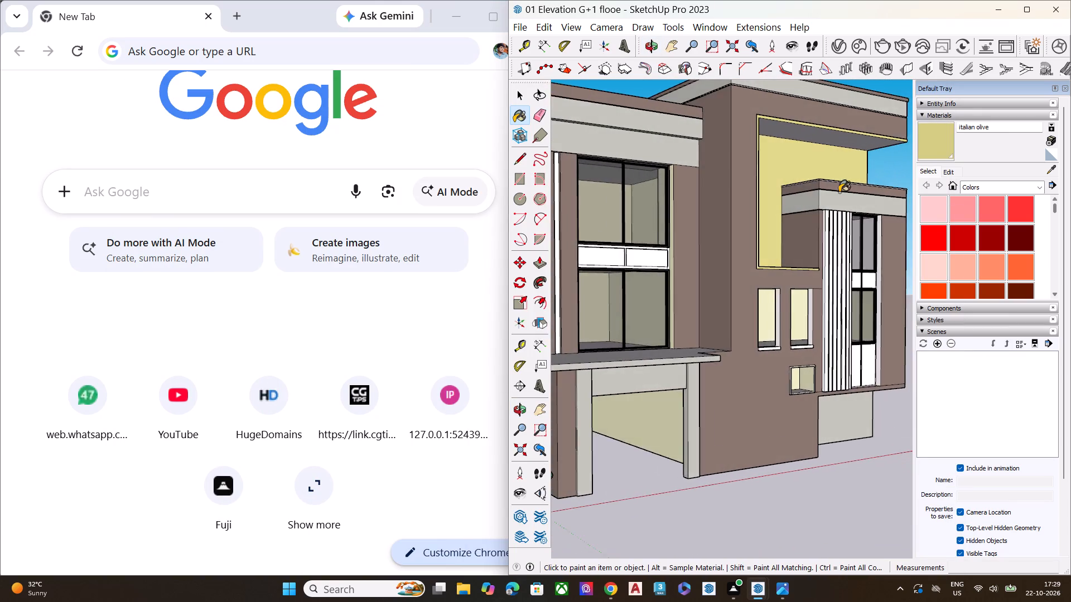
scroll(839, 192, "down", 8)
scroll(791, 148, "up", 10)
scroll(818, 161, "down", 1)
scroll(818, 161, "up", 8)
scroll(804, 164, "down", 2)
scroll(803, 164, "up", 1)
scroll(802, 164, "down", 4)
scroll(799, 165, "up", 4)
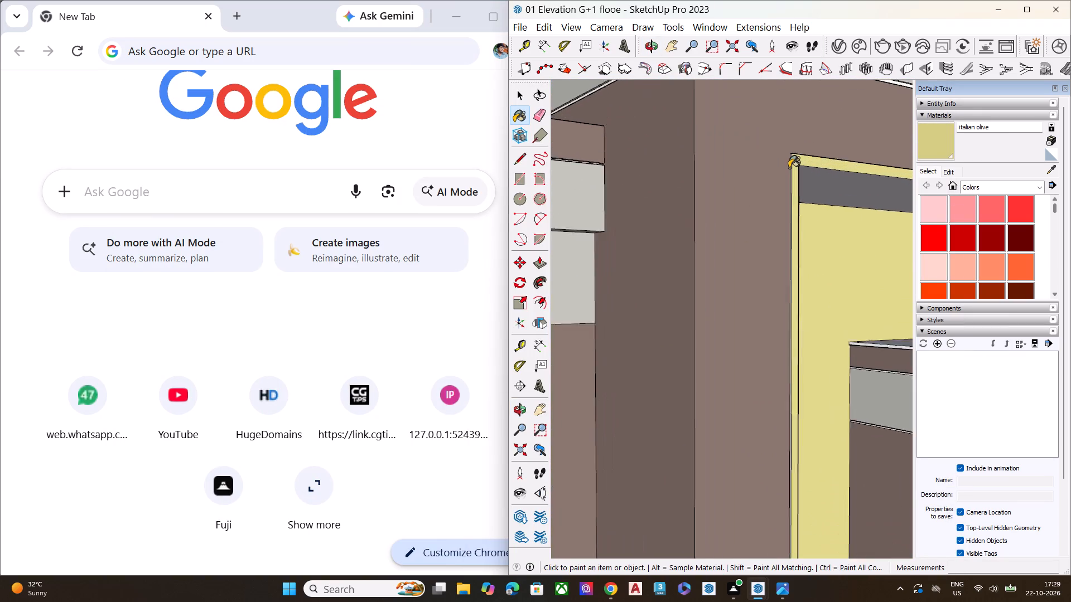
scroll(789, 168, "up", 13)
scroll(792, 147, "down", 1)
scroll(792, 147, "up", 5)
left_click(795, 138)
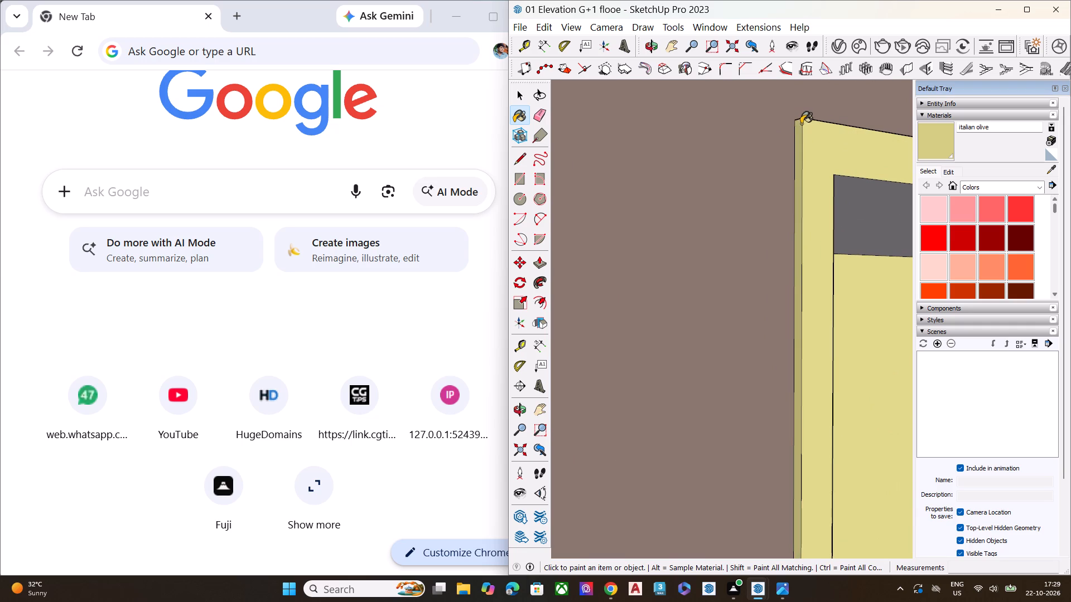
middle_click_drag(801, 124, 785, 290)
left_click(837, 121)
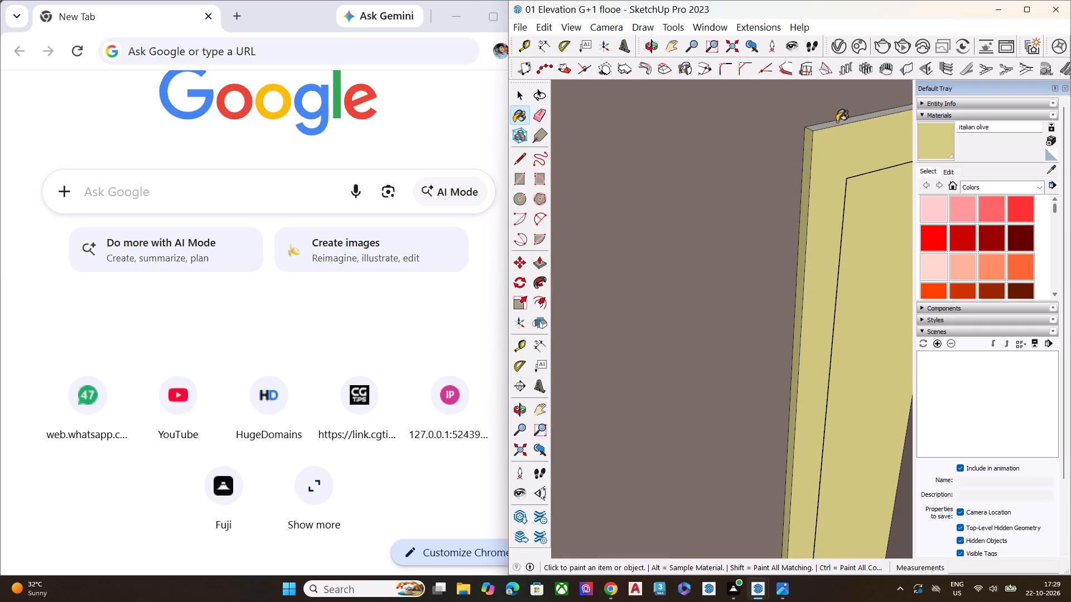
scroll(798, 139, "down", 3)
scroll(818, 128, "up", 3)
left_click(819, 129)
scroll(817, 133, "down", 2)
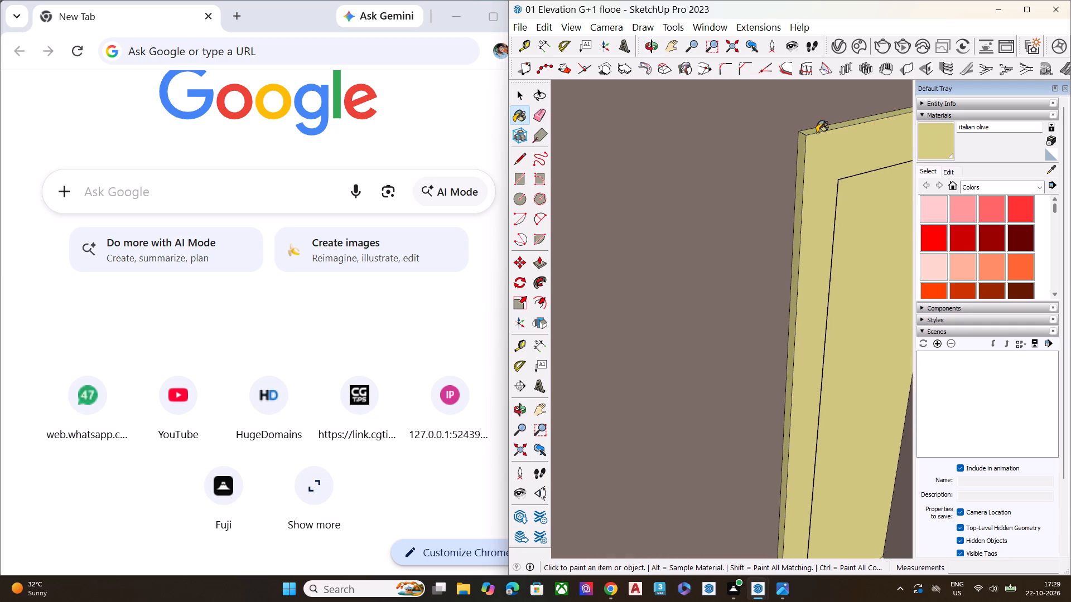
scroll(817, 133, "down", 20)
scroll(811, 136, "down", 8)
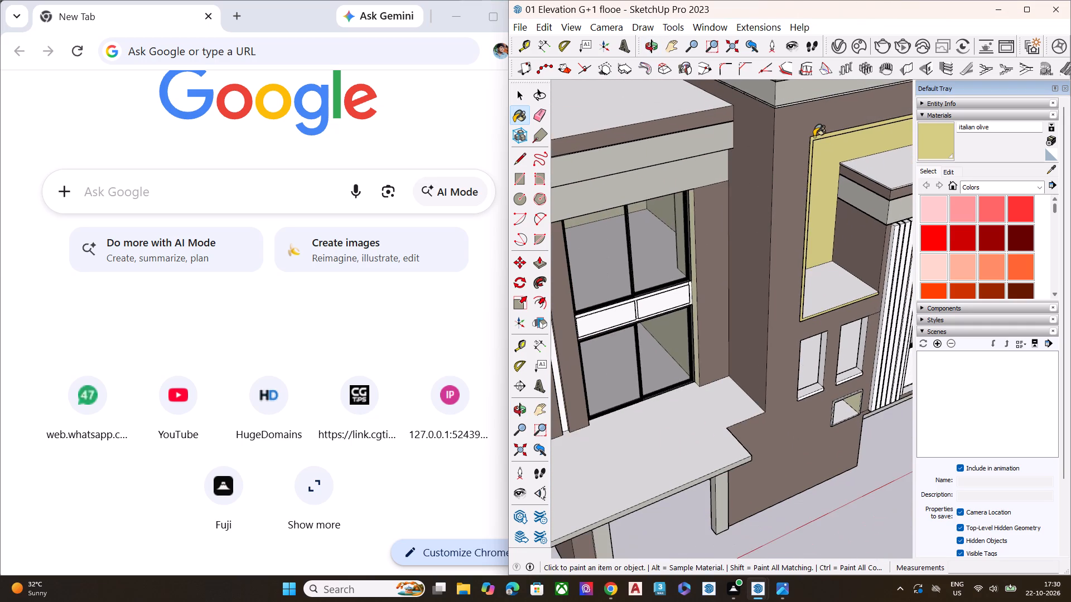
Paint the recessed white strip and its short end face beneath the tallest block's light grey parapet band with italian olive.
scroll(820, 133, "down", 17)
scroll(831, 199, "up", 1)
middle_click_drag(823, 241, 784, 206)
scroll(792, 188, "up", 2)
scroll(814, 172, "down", 1)
scroll(814, 172, "up", 2)
scroll(814, 172, "down", 1)
scroll(814, 172, "up", 3)
middle_click_drag(812, 205, 808, 84)
scroll(837, 258, "up", 1)
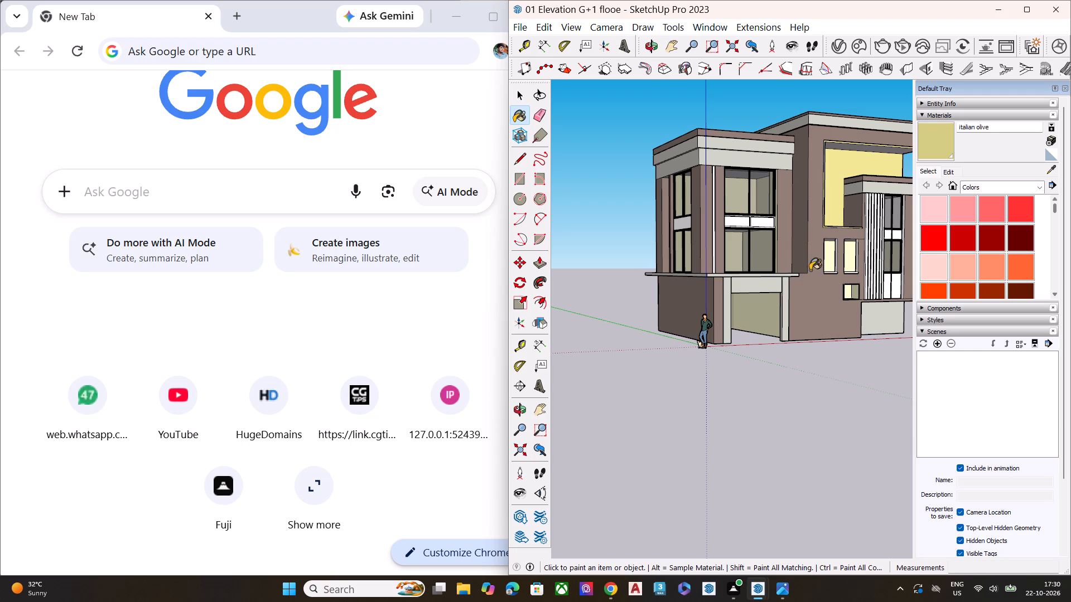
scroll(795, 222, "down", 7)
middle_click_drag(826, 273, 712, 262)
scroll(773, 247, "up", 9)
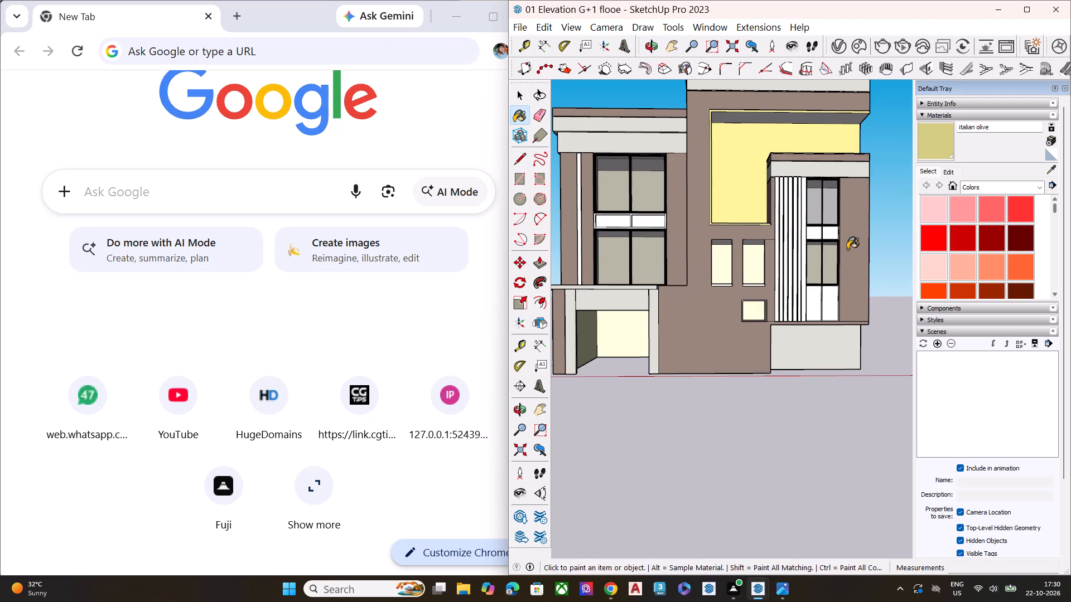
scroll(699, 258, "down", 6)
scroll(602, 142, "up", 8)
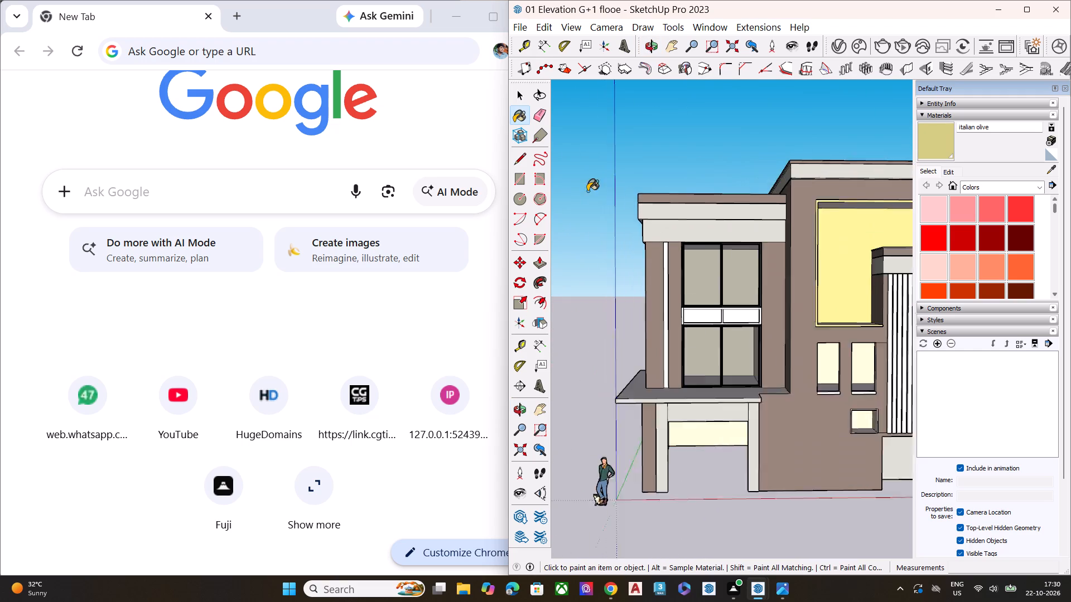
scroll(587, 191, "up", 1)
scroll(647, 193, "up", 6)
scroll(636, 208, "down", 3)
scroll(615, 215, "up", 1)
scroll(608, 220, "down", 12)
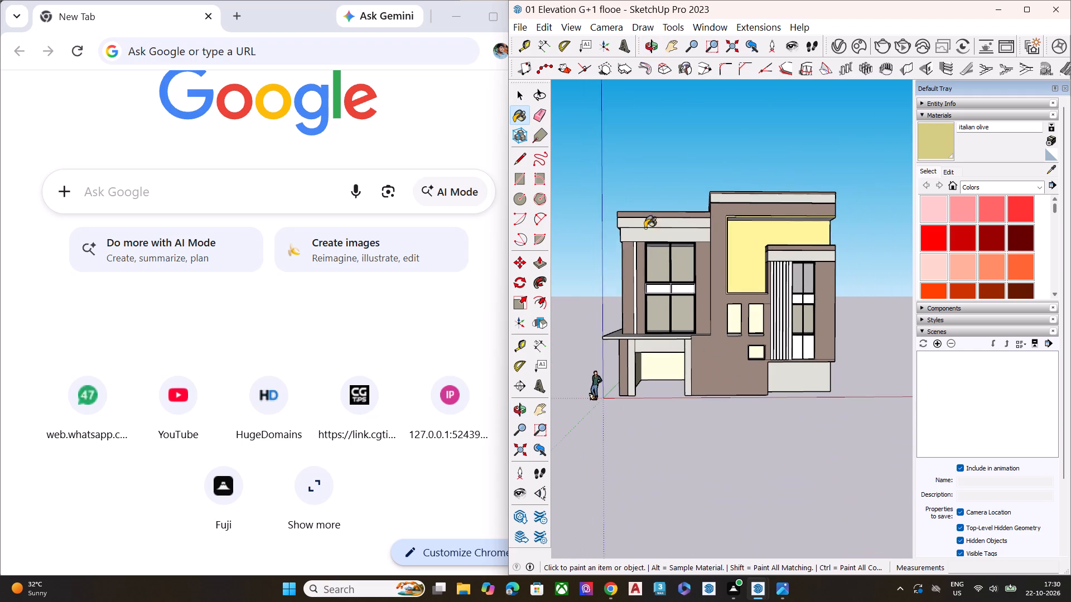
middle_click_drag(746, 210, 778, 168)
scroll(769, 182, "up", 7)
scroll(641, 210, "down", 1)
scroll(641, 210, "up", 1)
scroll(763, 206, "up", 9)
scroll(717, 196, "up", 2)
scroll(713, 193, "down", 1)
scroll(712, 193, "up", 7)
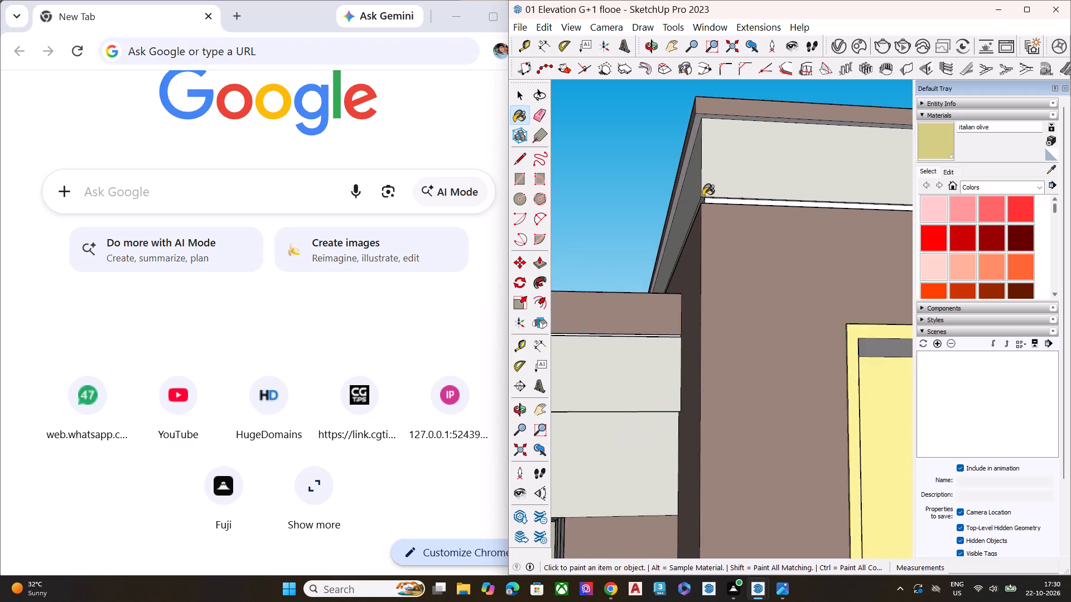
scroll(703, 196, "up", 15)
scroll(718, 197, "up", 10)
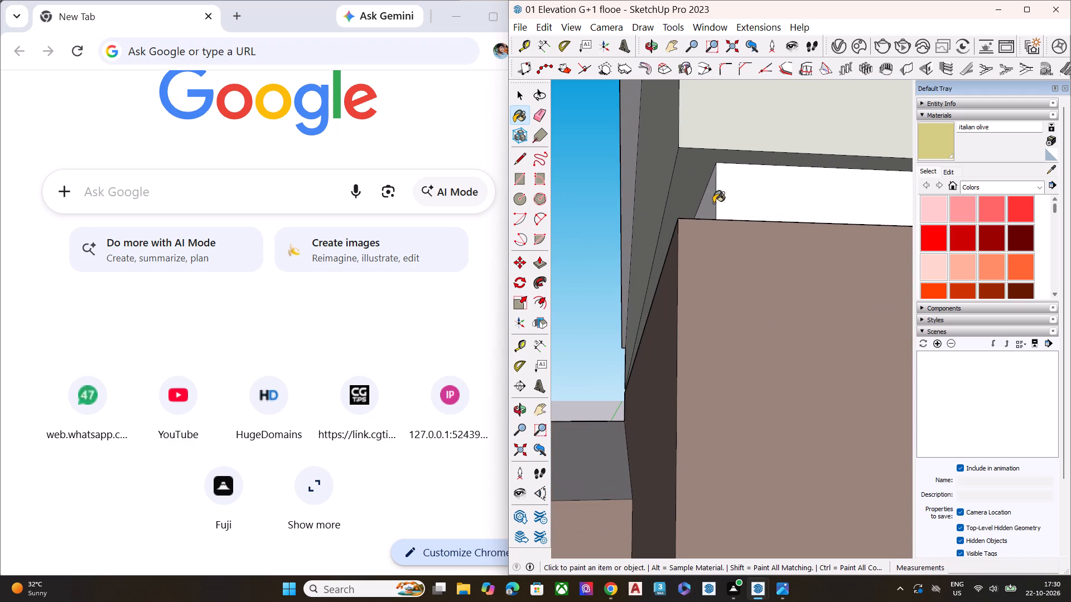
left_click(712, 201)
left_click(732, 194)
Paint the thin white lip along the top of the projecting window bay's parapet with italian olive on its front and side.
scroll(711, 201, "down", 1)
scroll(710, 201, "up", 1)
scroll(709, 201, "down", 9)
scroll(755, 192, "down", 15)
scroll(769, 183, "up", 1)
scroll(769, 184, "down", 2)
scroll(770, 185, "up", 1)
scroll(770, 185, "down", 8)
scroll(771, 185, "up", 1)
scroll(771, 185, "down", 1)
scroll(771, 185, "up", 1)
scroll(773, 186, "down", 3)
scroll(776, 185, "up", 3)
scroll(776, 185, "down", 7)
scroll(817, 212, "down", 9)
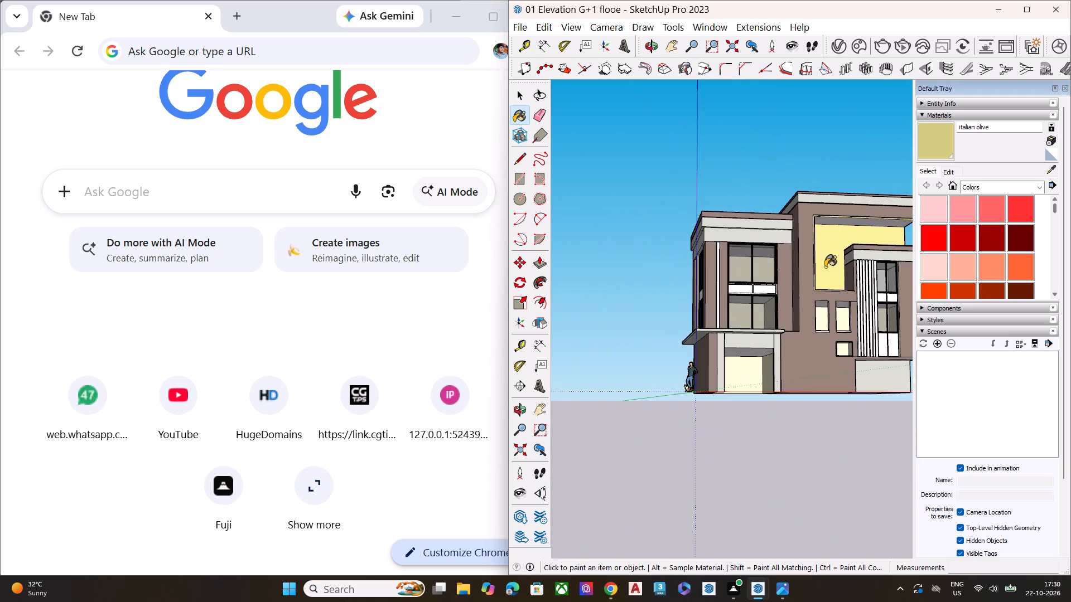
middle_click_drag(825, 268, 954, 314)
scroll(873, 314, "up", 6)
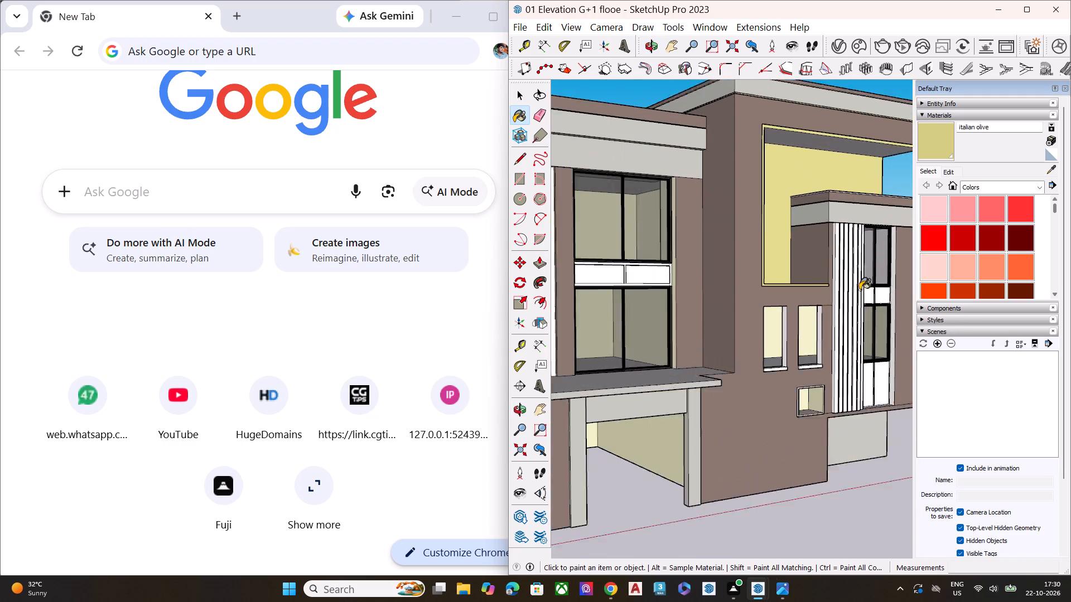
scroll(860, 290, "up", 3)
scroll(852, 271, "down", 1)
scroll(852, 271, "up", 6)
scroll(822, 129, "up", 9)
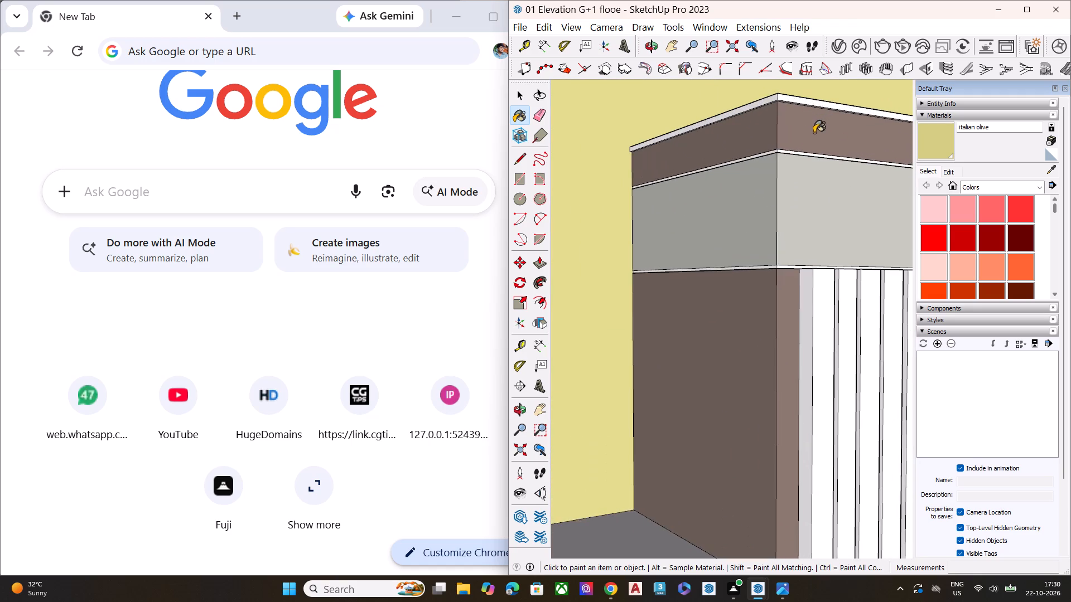
scroll(804, 100, "up", 4)
left_click(801, 98)
left_click(752, 100)
scroll(755, 110, "down", 10)
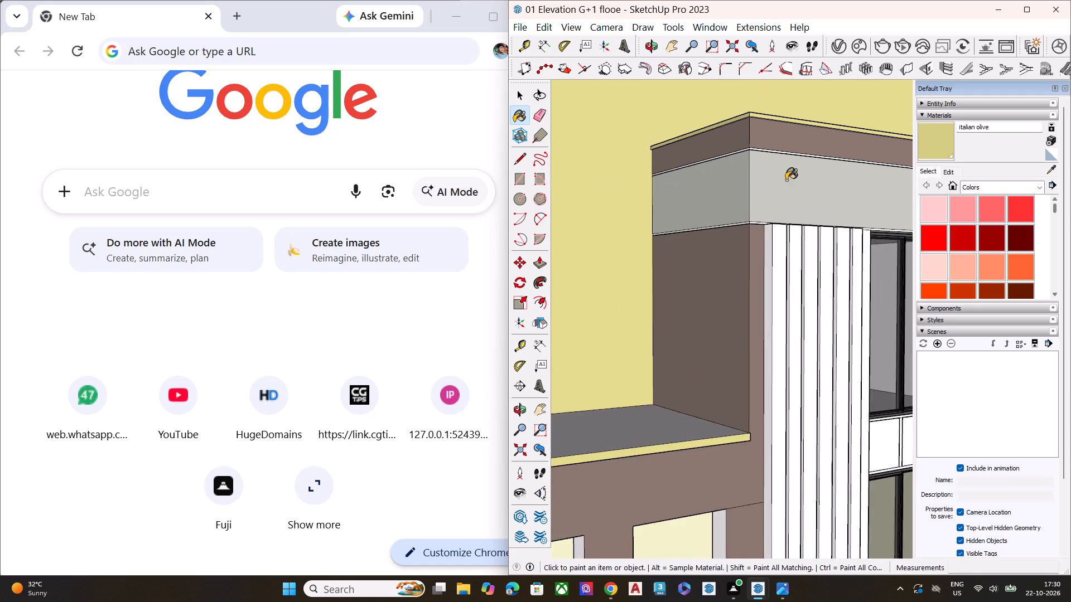
Paint the exposed end of the large upper recess's border, on the far side of the house, with italian olive.
scroll(814, 173, "down", 12)
scroll(838, 190, "up", 1)
scroll(840, 192, "down", 1)
scroll(840, 193, "up", 4)
scroll(840, 193, "down", 1)
scroll(840, 193, "up", 3)
scroll(840, 193, "down", 12)
scroll(847, 203, "up", 2)
scroll(847, 204, "down", 1)
middle_click_drag(847, 242, 774, 274)
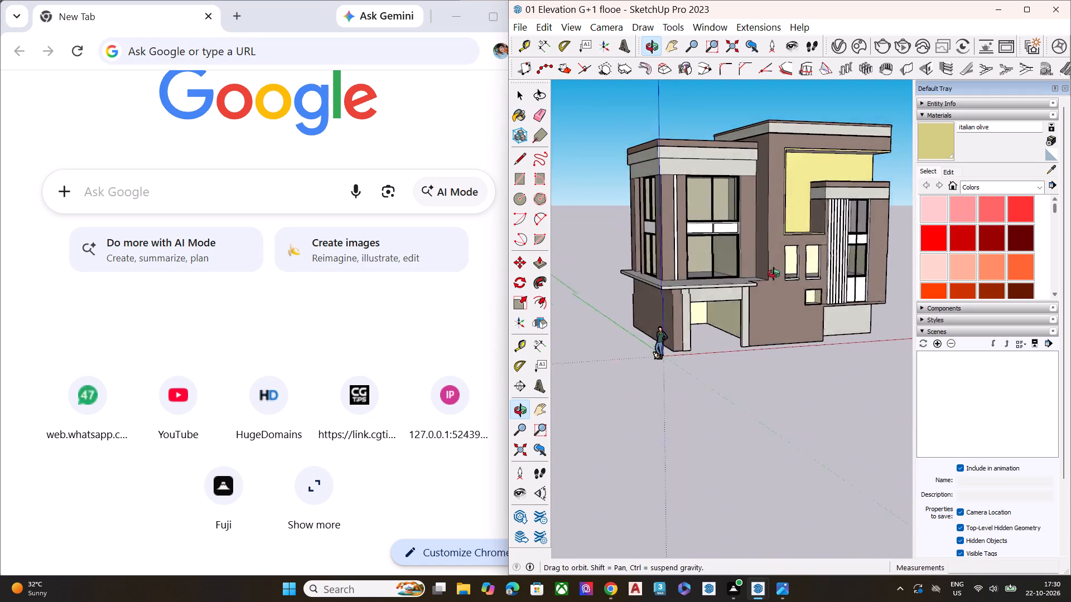
middle_click_drag(774, 274, 557, 265)
scroll(673, 262, "up", 7)
scroll(676, 261, "down", 6)
middle_click_drag(818, 231, 589, 202)
scroll(606, 183, "up", 4)
left_click(800, 145)
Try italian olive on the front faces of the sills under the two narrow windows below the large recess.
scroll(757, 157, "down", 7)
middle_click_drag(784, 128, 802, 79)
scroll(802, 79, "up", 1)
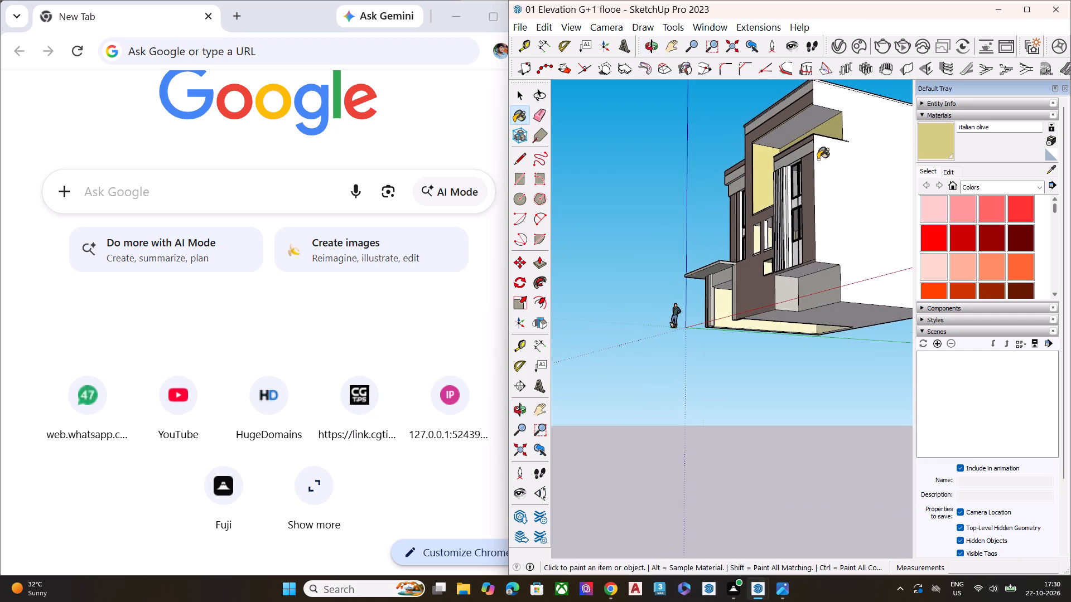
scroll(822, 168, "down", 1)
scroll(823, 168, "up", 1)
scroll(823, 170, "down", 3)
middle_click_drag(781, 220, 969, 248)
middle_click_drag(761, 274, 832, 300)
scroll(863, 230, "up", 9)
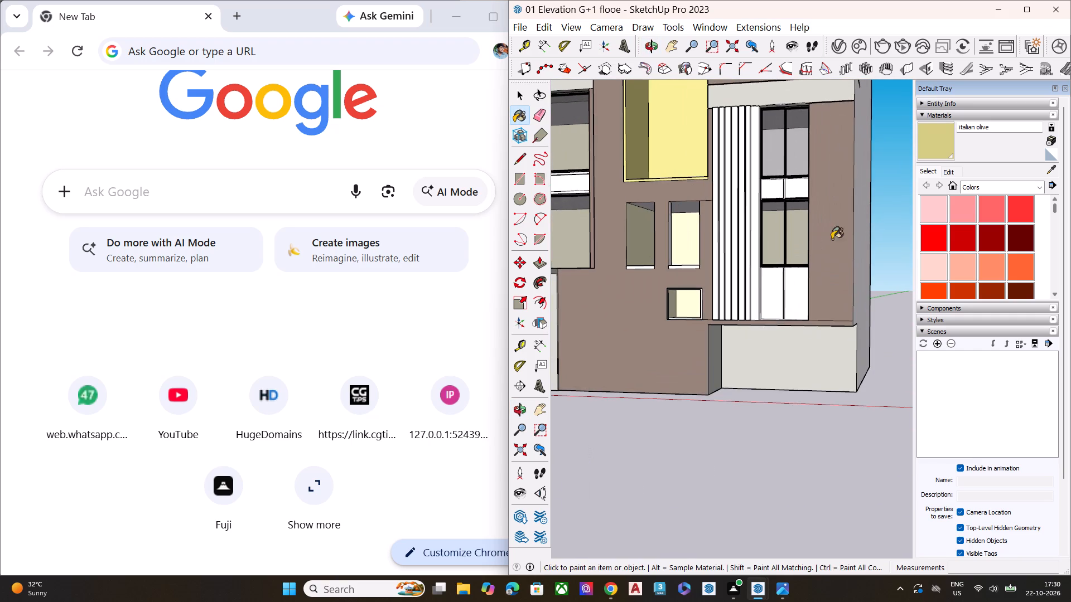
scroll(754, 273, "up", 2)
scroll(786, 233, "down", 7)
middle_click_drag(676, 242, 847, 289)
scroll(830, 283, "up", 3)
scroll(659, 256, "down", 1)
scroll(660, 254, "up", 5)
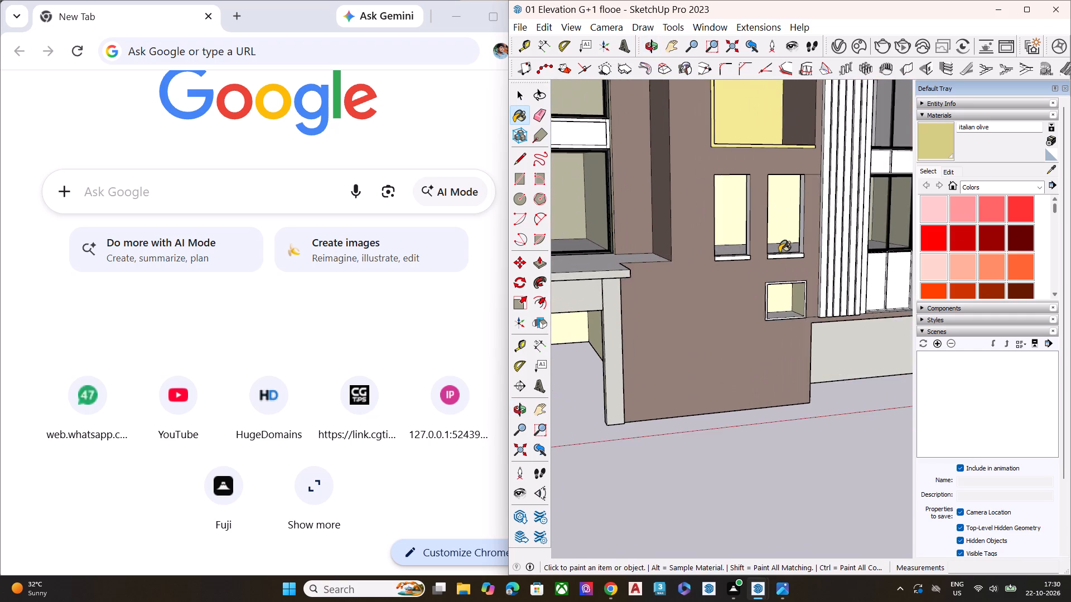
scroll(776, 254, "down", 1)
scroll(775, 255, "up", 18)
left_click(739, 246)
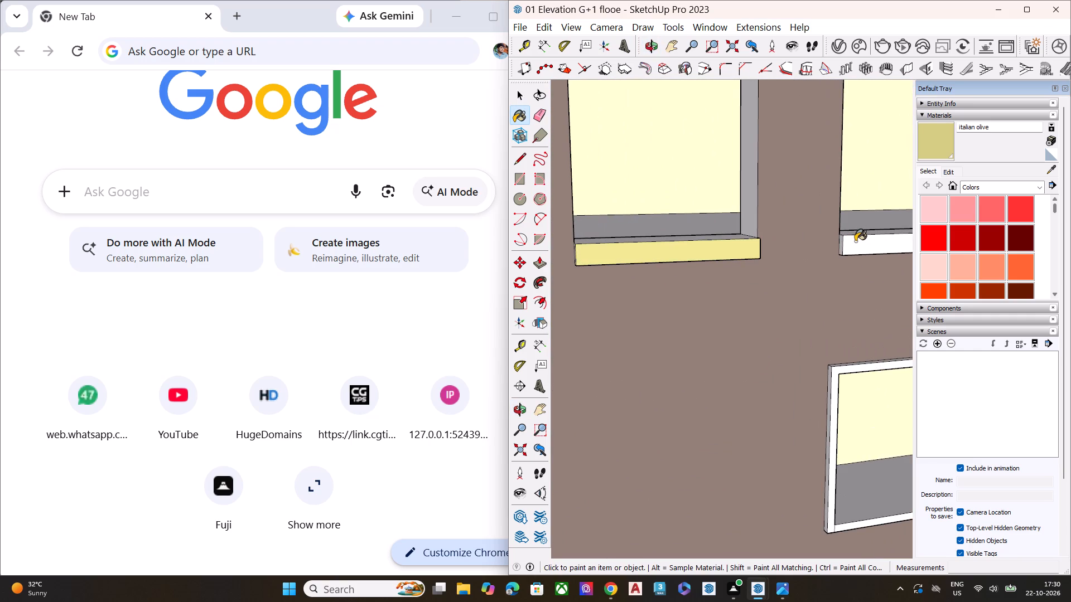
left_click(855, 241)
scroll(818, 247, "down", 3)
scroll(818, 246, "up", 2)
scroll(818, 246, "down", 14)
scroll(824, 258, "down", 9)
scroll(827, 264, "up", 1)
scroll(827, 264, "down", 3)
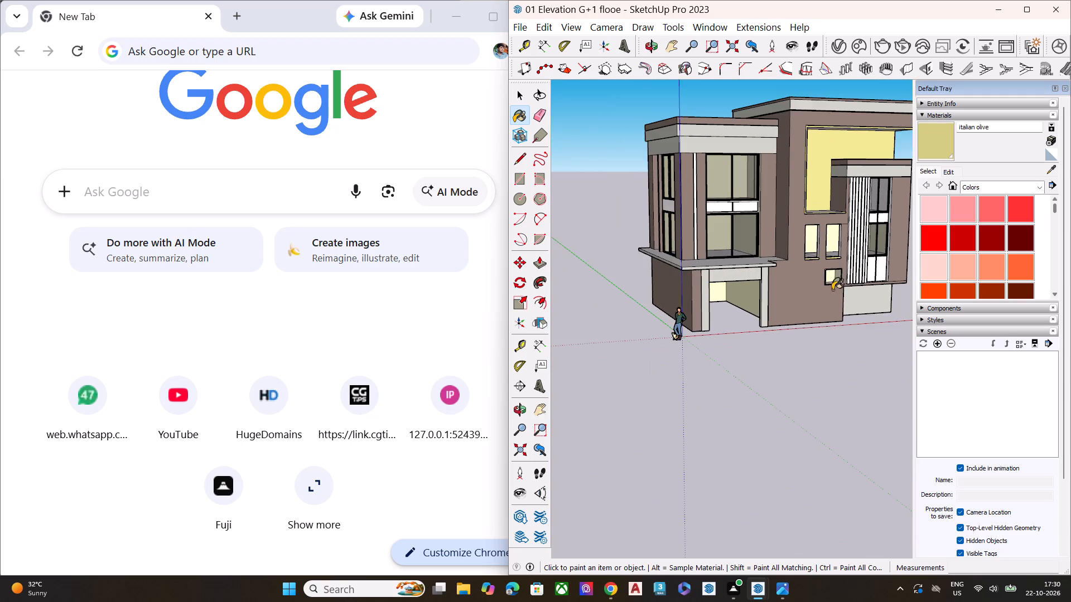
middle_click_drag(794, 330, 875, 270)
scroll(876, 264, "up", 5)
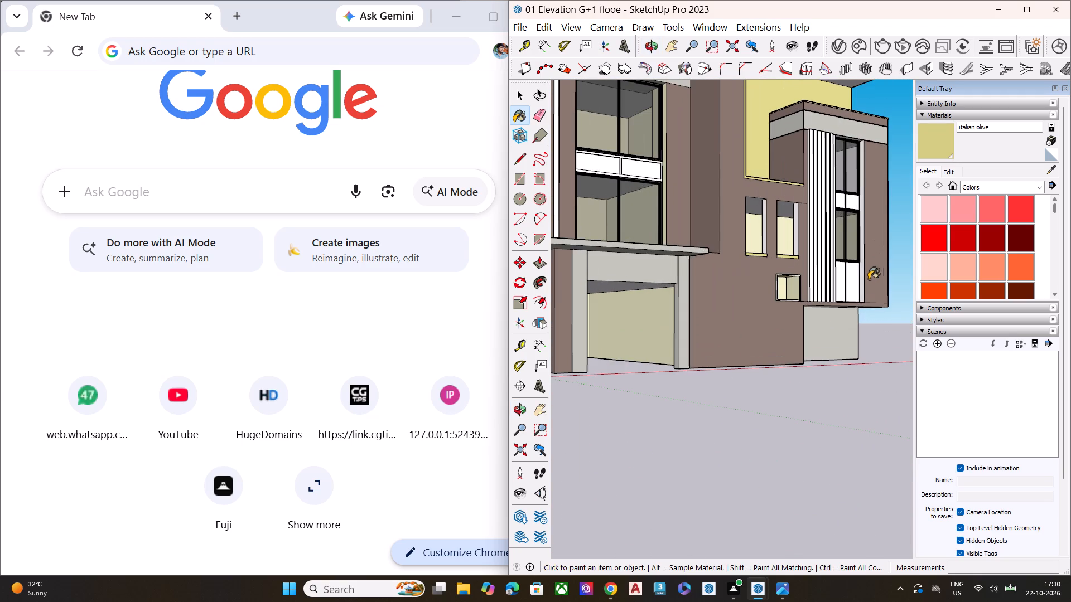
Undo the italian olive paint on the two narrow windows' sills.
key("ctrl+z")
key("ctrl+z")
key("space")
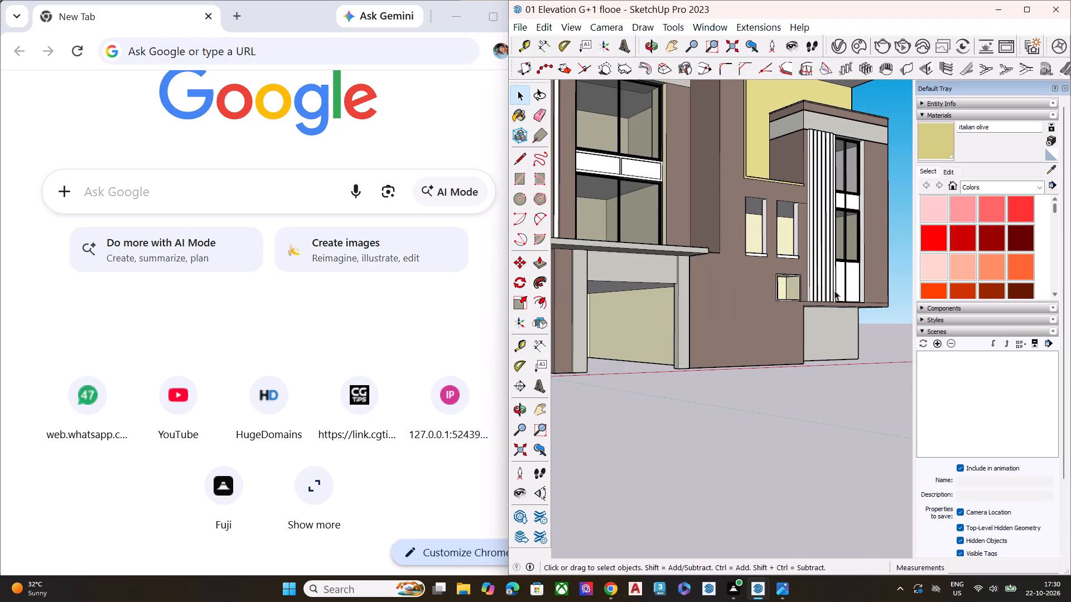
Select the nimbu material in the V-Ray Asset Editor and paint the front and both ends of the sill on the narrow window nearer the garage.
left_click(840, 44)
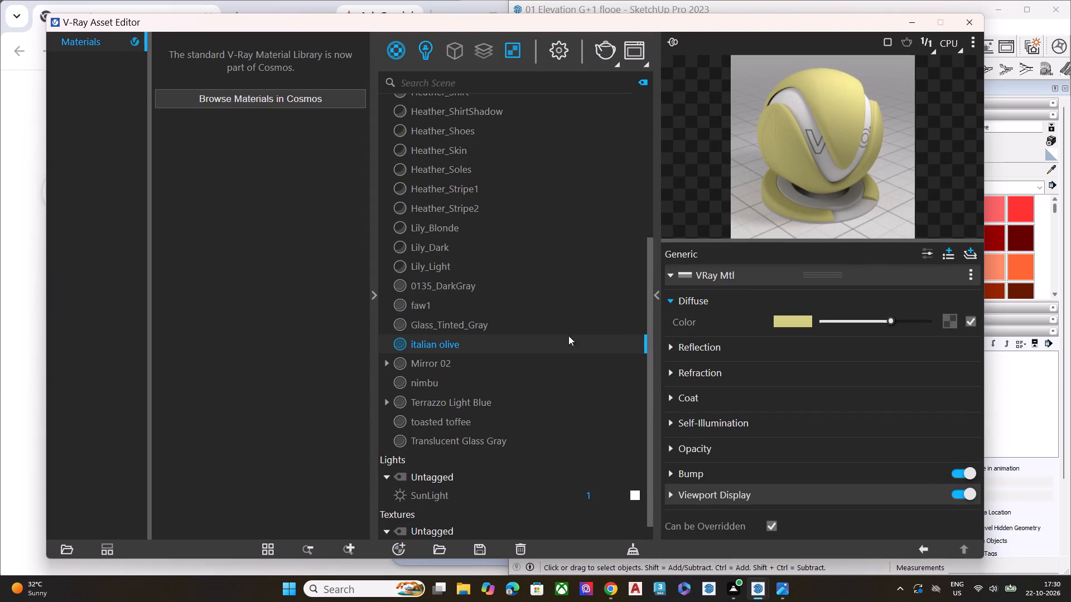
left_click(459, 375)
left_click(459, 375)
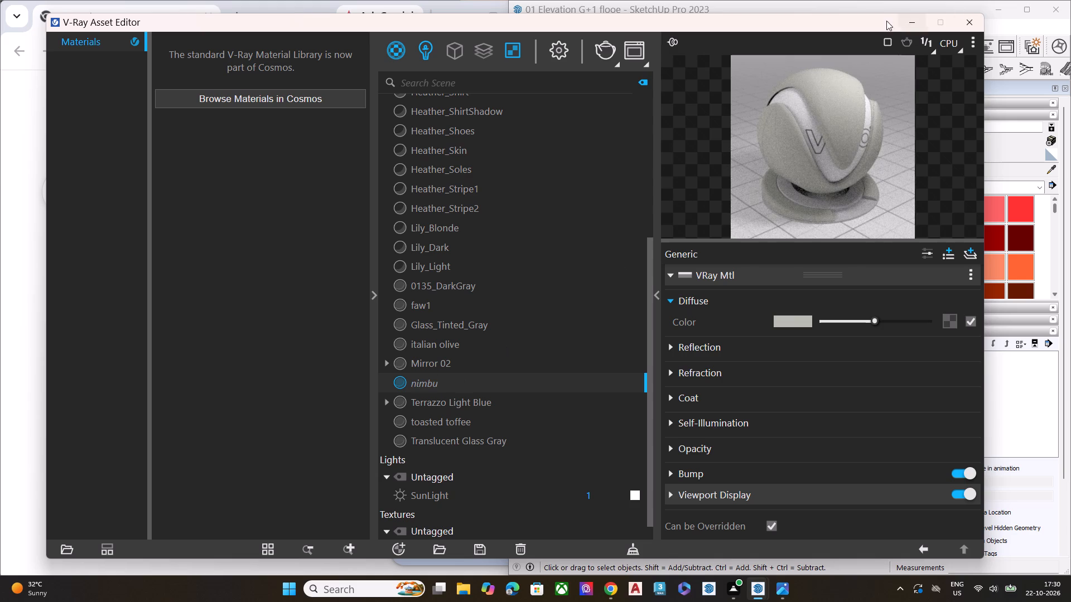
left_click(914, 18)
left_click(935, 139)
scroll(741, 258, "up", 2)
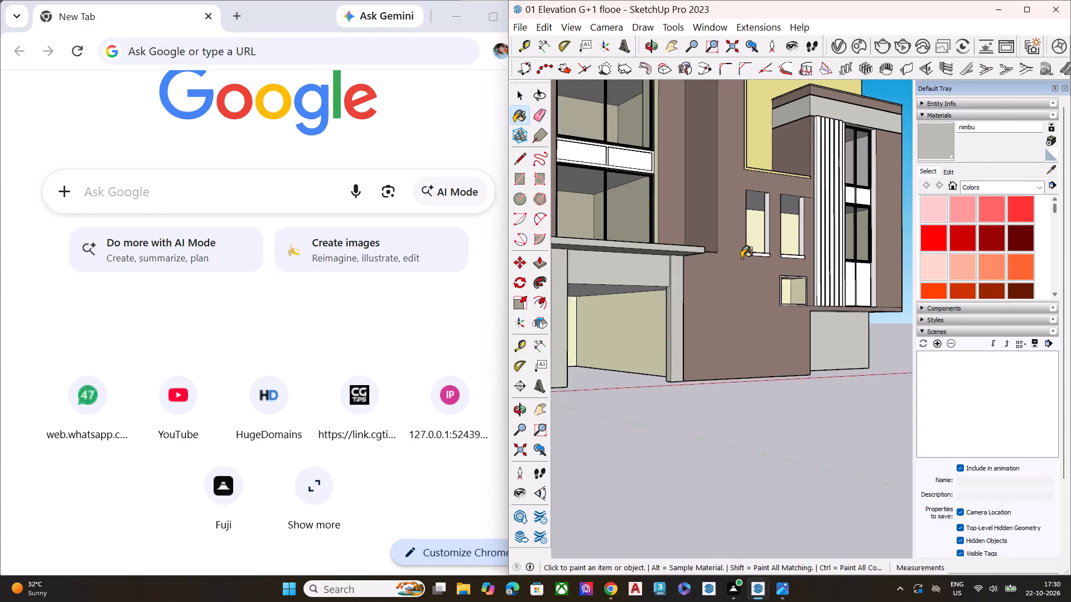
scroll(741, 258, "up", 18)
left_click(768, 249)
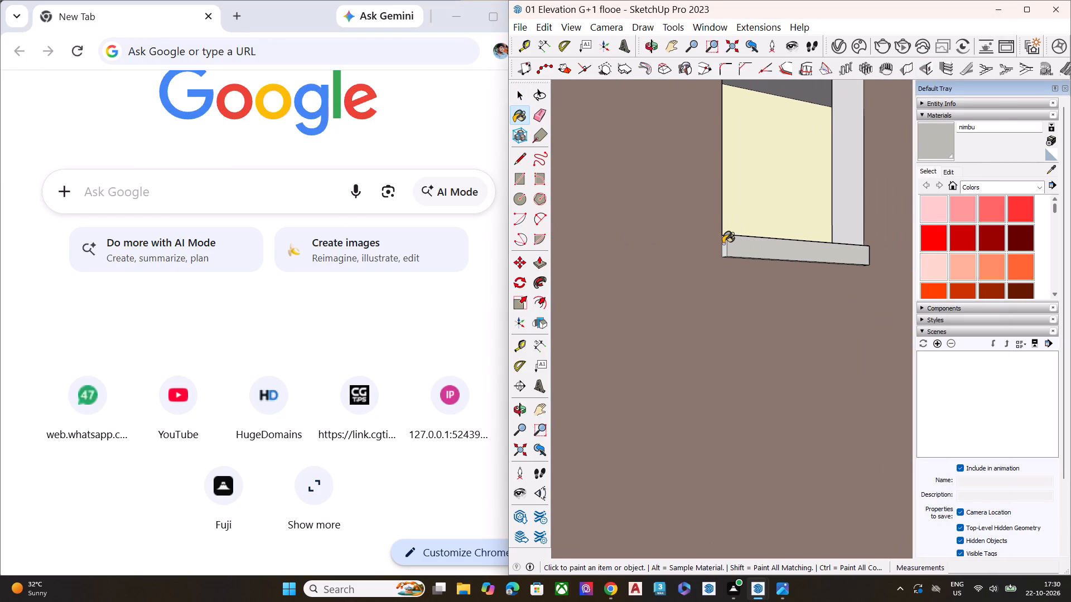
left_click(723, 244)
middle_click_drag(845, 239, 541, 230)
scroll(816, 264, "up", 9)
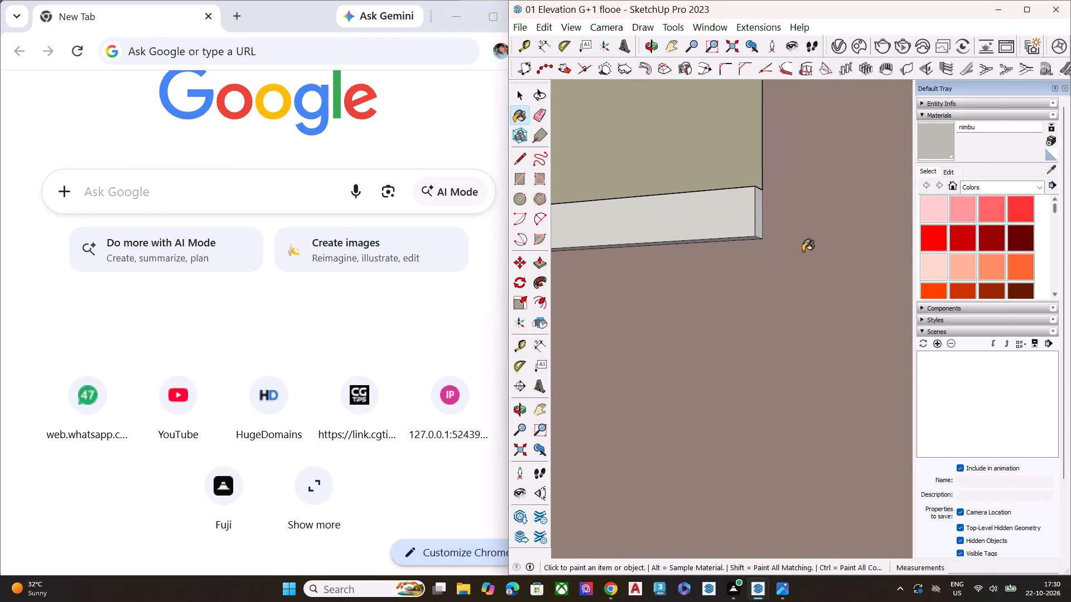
left_click(759, 217)
scroll(730, 206, "down", 17)
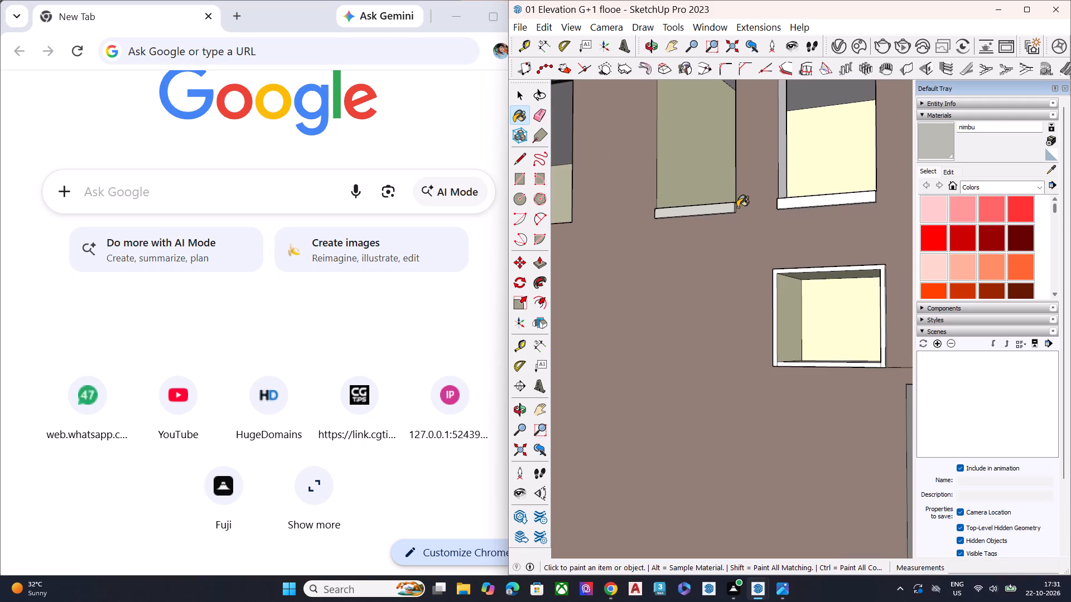
Paint the front and both ends of the sill on the narrow window farther from the garage with nimbu.
scroll(807, 200, "up", 6)
scroll(809, 200, "down", 1)
scroll(809, 200, "up", 3)
left_click(810, 207)
middle_click_drag(740, 207, 809, 129)
scroll(807, 160, "up", 6)
scroll(799, 191, "down", 1)
scroll(799, 191, "up", 7)
scroll(784, 222, "down", 3)
scroll(784, 222, "up", 3)
left_click(781, 227)
scroll(702, 178, "up", 1)
middle_click_drag(702, 178, 958, 178)
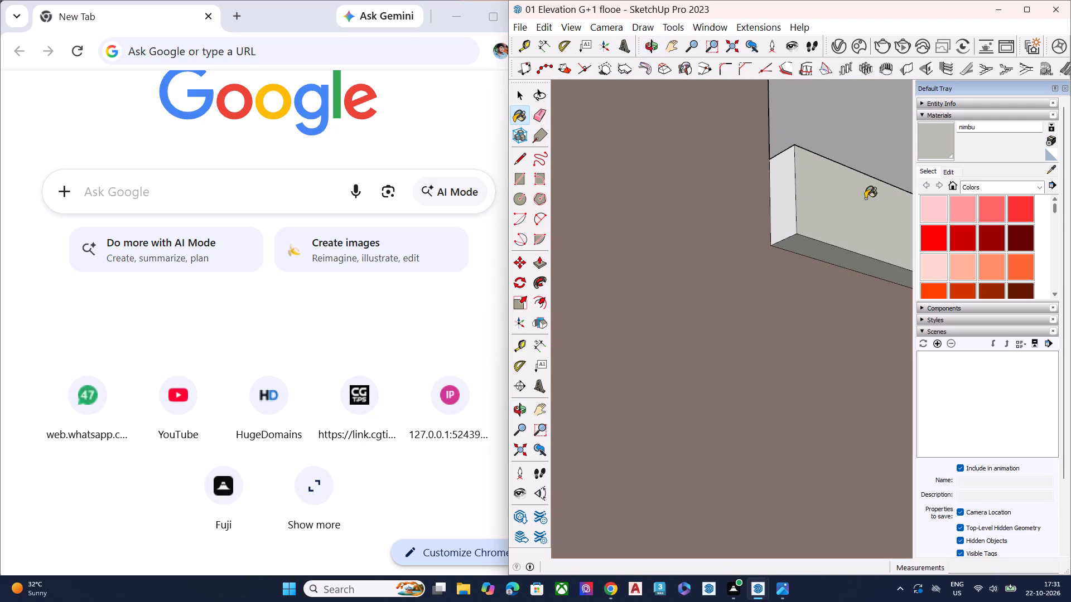
left_click(788, 200)
scroll(783, 196, "down", 20)
scroll(783, 196, "down", 2)
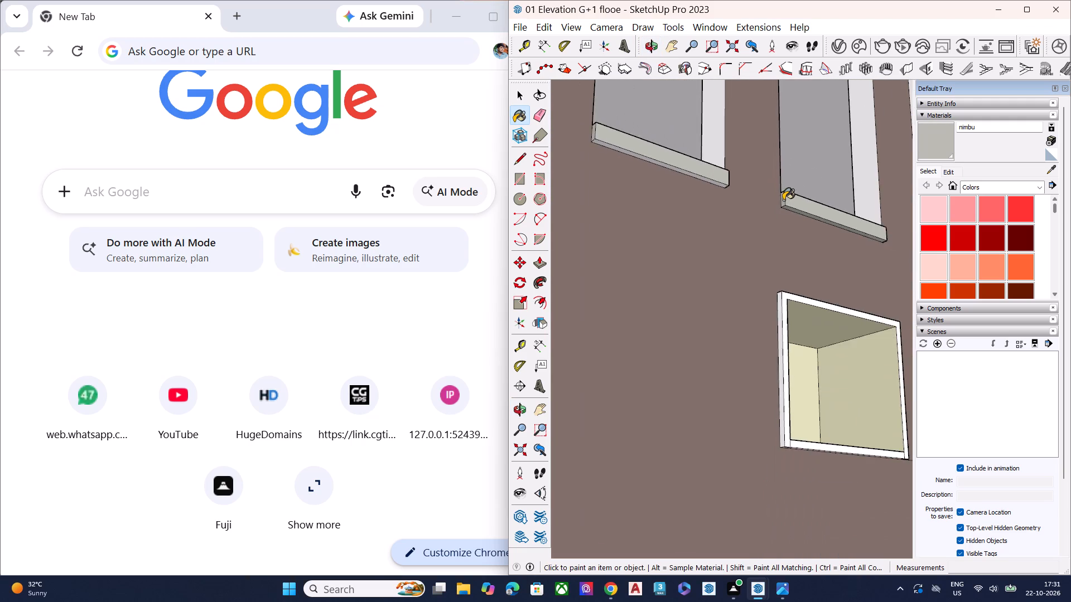
scroll(786, 198, "down", 5)
scroll(786, 198, "up", 1)
scroll(786, 198, "down", 4)
middle_click_drag(829, 210, 537, 216)
scroll(770, 193, "up", 9)
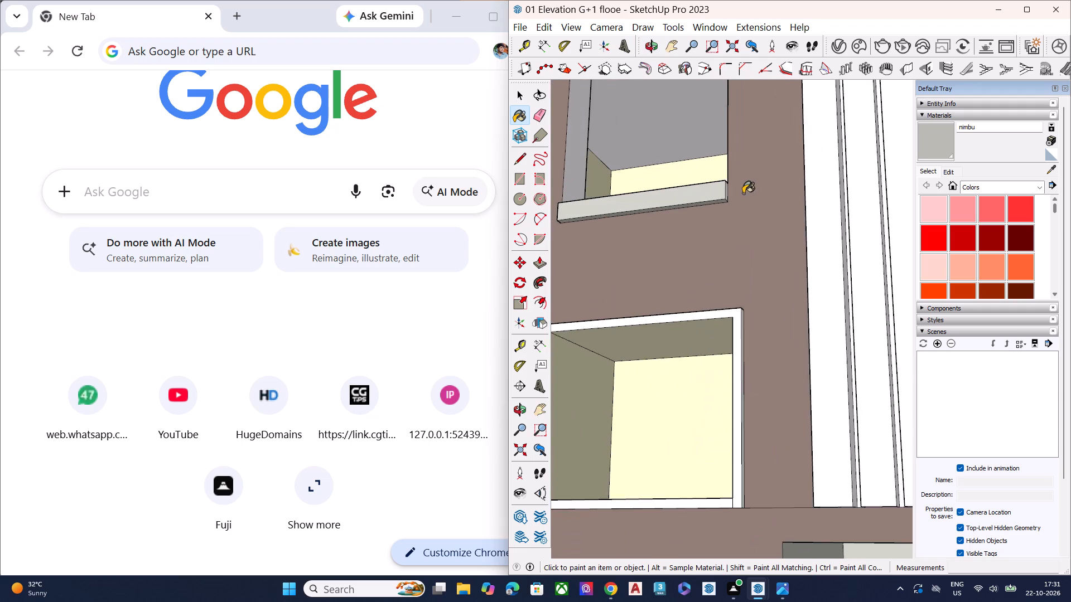
scroll(707, 185, "up", 1)
scroll(704, 183, "down", 1)
scroll(703, 182, "up", 6)
middle_click_drag(732, 191, 682, 210)
scroll(682, 213, "up", 6)
left_click(747, 207)
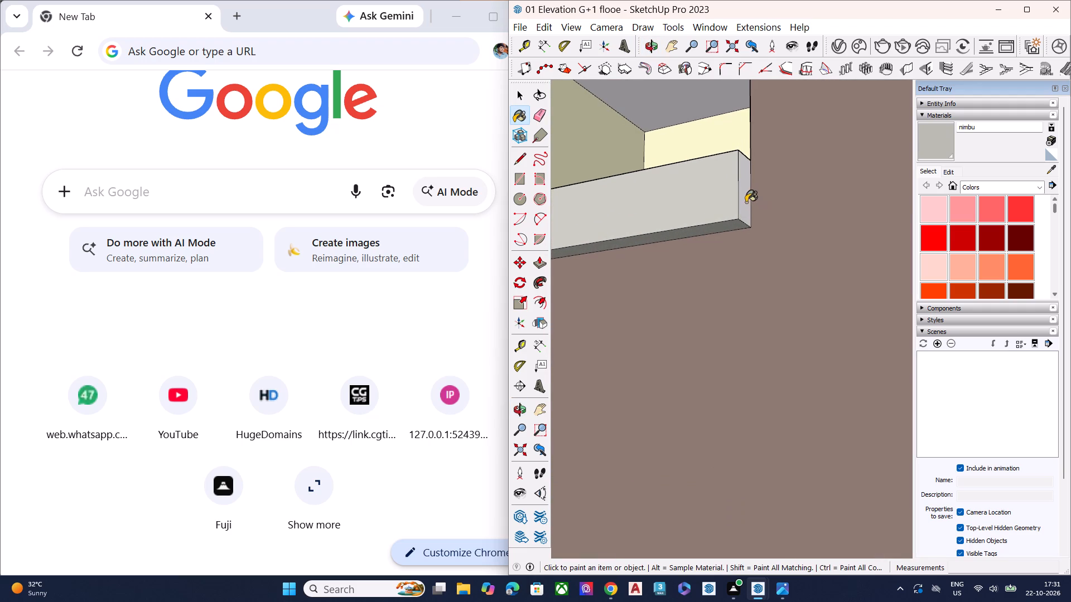
Paint the front face and garage-side outer edge of the small square window's projecting frame with nimbu.
scroll(758, 151, "down", 7)
scroll(776, 148, "up", 1)
scroll(779, 148, "down", 4)
scroll(818, 151, "up", 2)
scroll(822, 150, "down", 1)
scroll(824, 148, "up", 1)
scroll(827, 145, "down", 9)
scroll(831, 151, "up", 1)
scroll(829, 158, "down", 3)
scroll(775, 296, "up", 1)
scroll(775, 296, "down", 1)
scroll(776, 296, "up", 3)
middle_click_drag(817, 288, 1032, 229)
scroll(968, 251, "up", 1)
scroll(1033, 230, "up", 1)
scroll(856, 230, "up", 6)
left_click(871, 258)
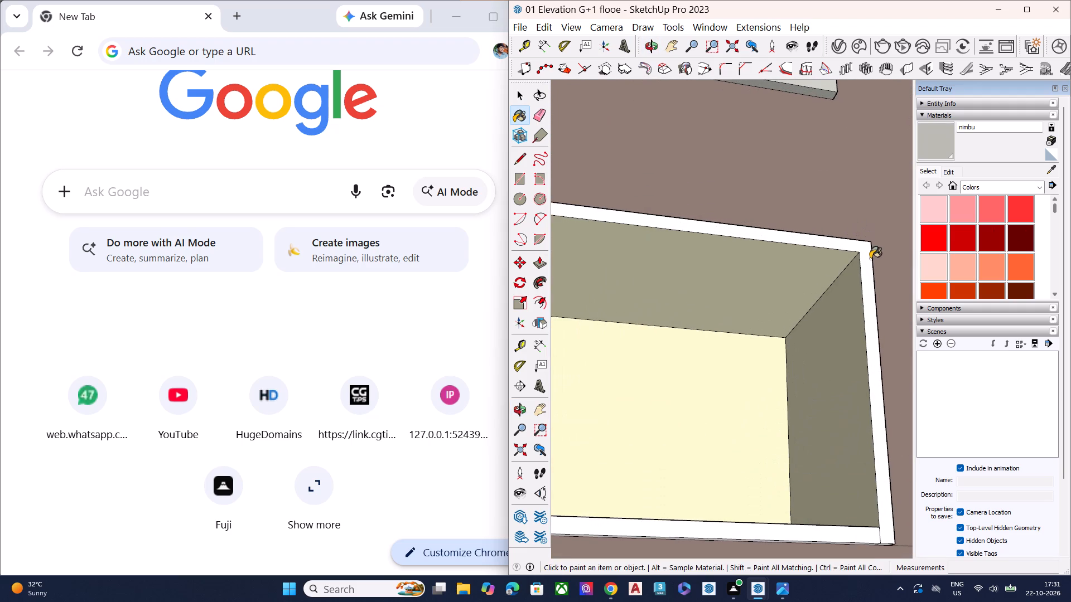
scroll(870, 258, "down", 6)
middle_click_drag(716, 253, 800, 187)
scroll(689, 206, "up", 4)
scroll(681, 205, "down", 2)
scroll(681, 205, "up", 3)
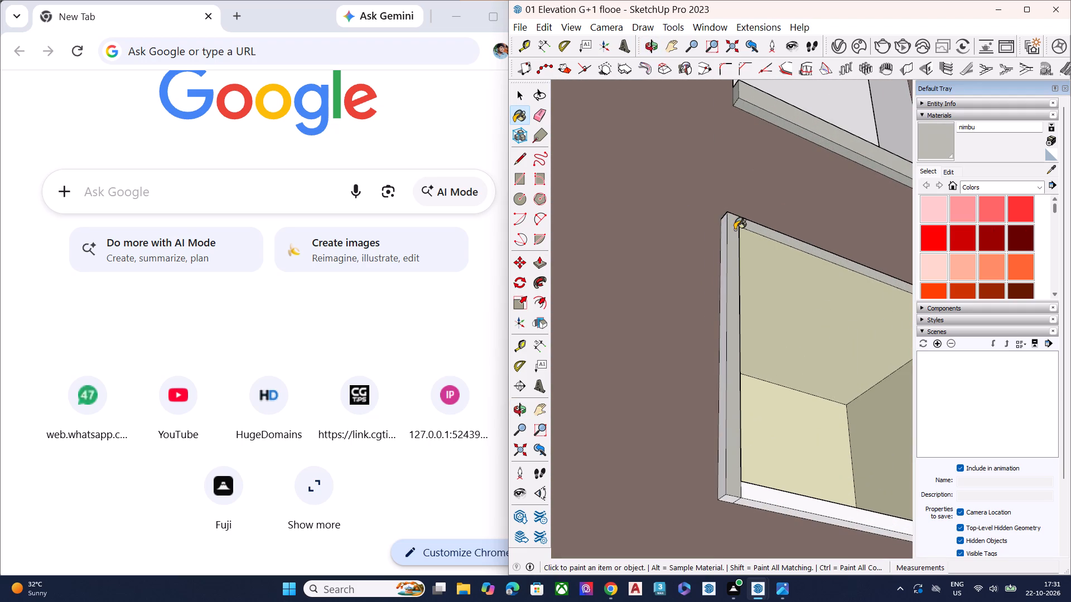
left_click(723, 225)
Paint the bottom rail of the small square window's frame with nimbu, including its front, underside and garage-side underside corner.
scroll(723, 225, "down", 7)
middle_click_drag(745, 364, 747, 305)
scroll(747, 305, "up", 3)
scroll(741, 313, "down", 1)
scroll(740, 315, "up", 9)
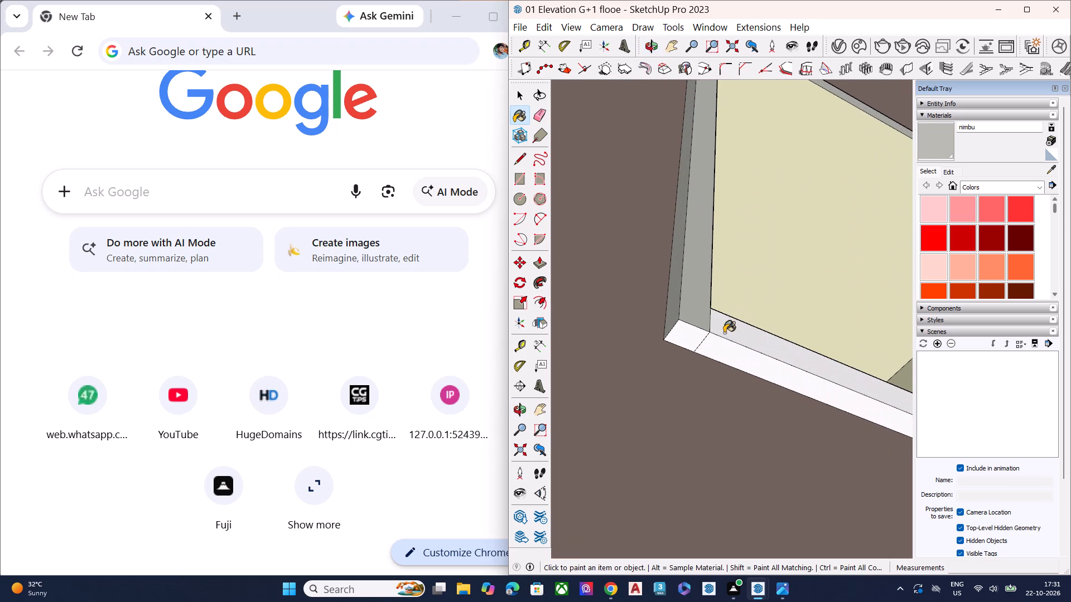
left_click(724, 333)
left_click(718, 346)
left_click(696, 338)
scroll(697, 333, "up", 8)
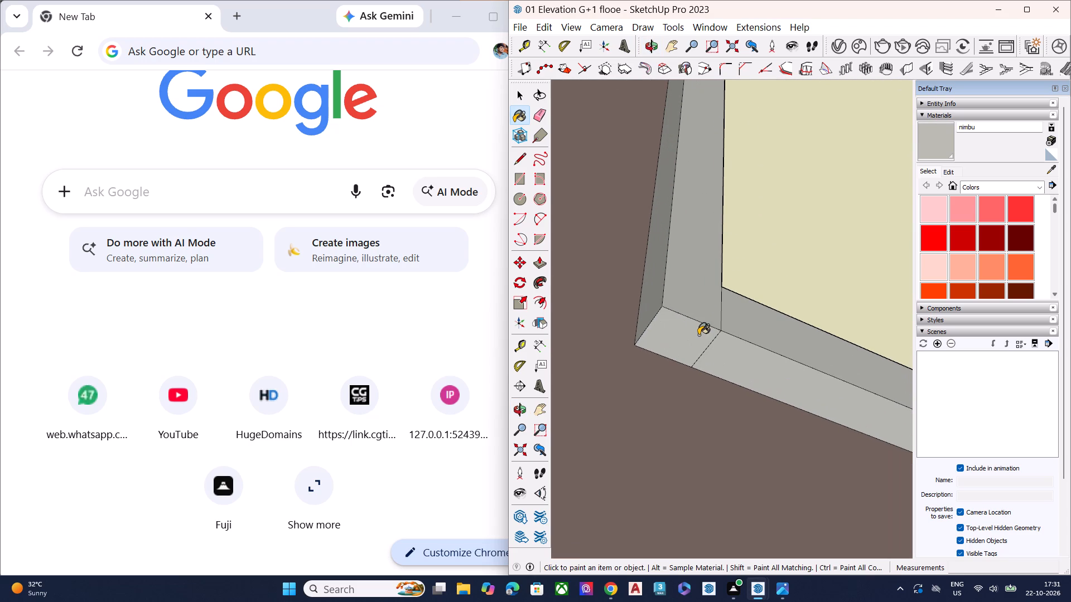
Erase the seam lines on the front and underside of the square frame's lower corner nearest the garage.
key("space")
key("e")
left_click(712, 342)
key("space")
scroll(610, 329, "down", 5)
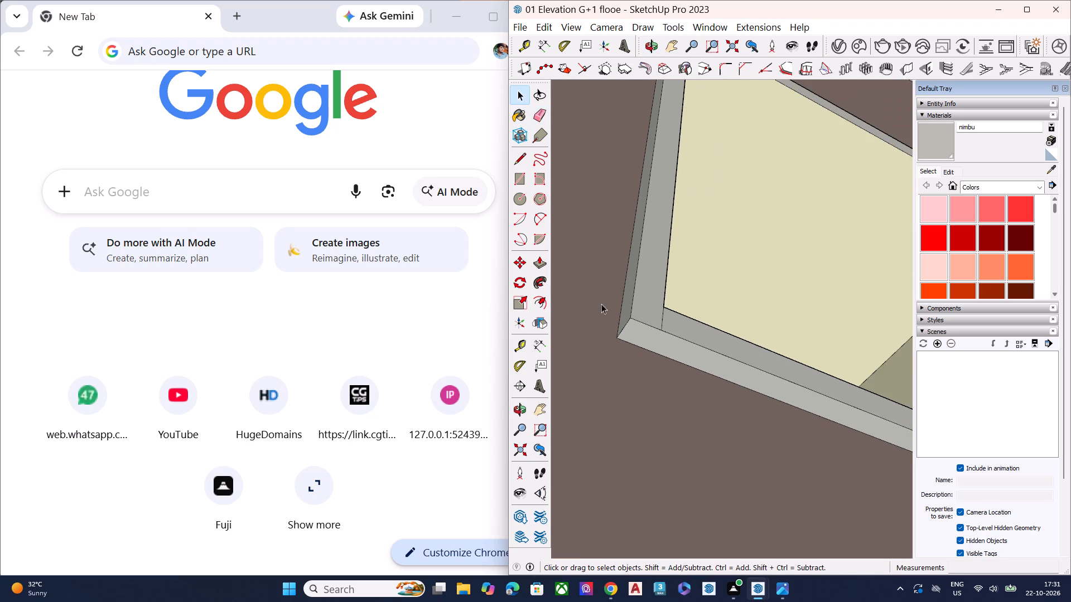
scroll(601, 304, "down", 3)
scroll(617, 289, "up", 2)
scroll(618, 289, "down", 1)
scroll(618, 289, "up", 1)
scroll(620, 288, "down", 3)
middle_click_drag(658, 301, 639, 362)
scroll(640, 359, "up", 7)
key("e")
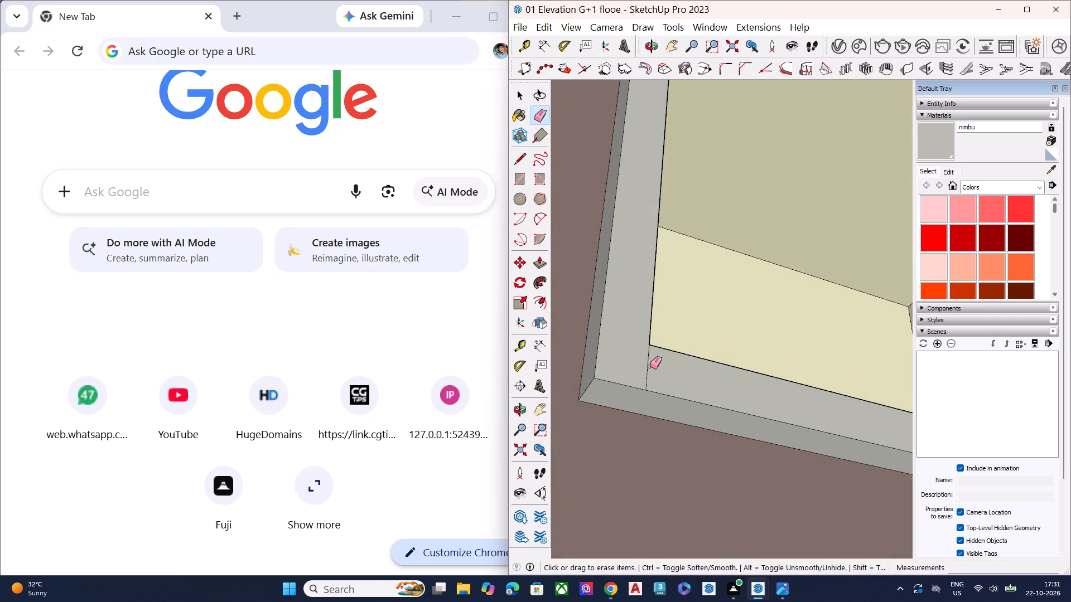
left_click(650, 366)
left_click(647, 367)
scroll(624, 361, "down", 15)
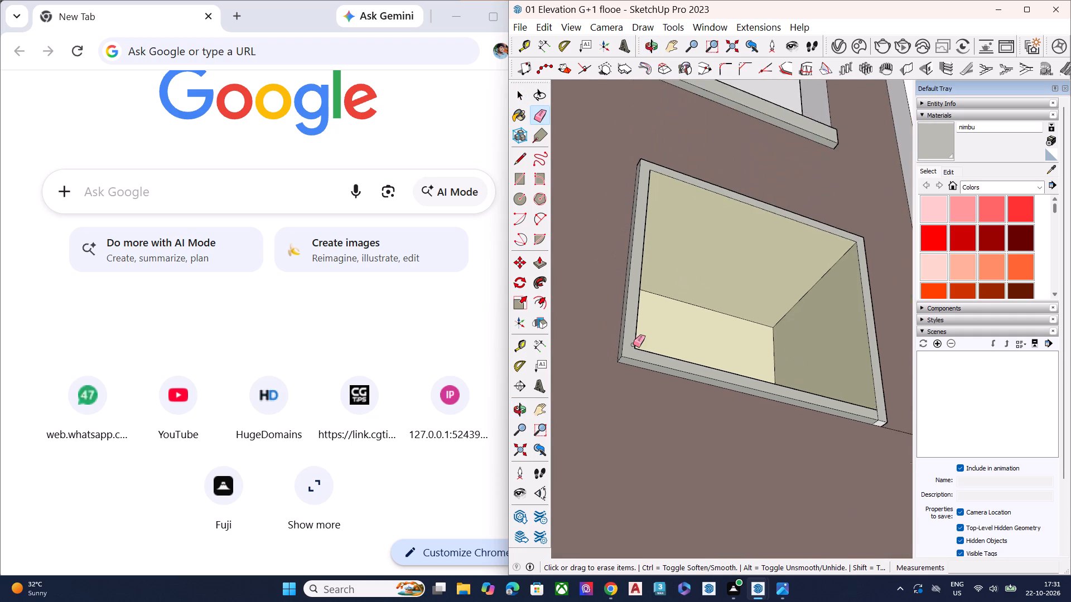
Erase the seam lines on the front and underside of the square frame's other lower corner, farther from the garage.
scroll(633, 344, "down", 1)
scroll(865, 419, "up", 2)
scroll(865, 419, "down", 1)
scroll(865, 419, "up", 5)
middle_click_drag(855, 416, 794, 372)
scroll(794, 378, "up", 2)
scroll(827, 375, "down", 1)
scroll(831, 375, "up", 3)
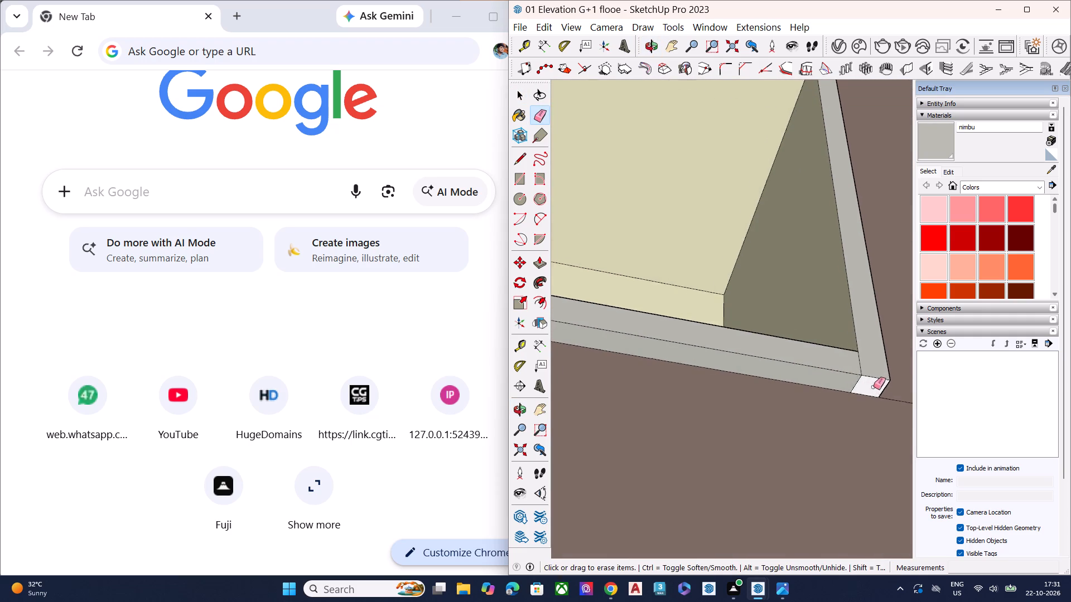
scroll(874, 387, "up", 3)
scroll(880, 392, "down", 3)
scroll(881, 393, "up", 3)
scroll(878, 391, "down", 1)
scroll(877, 390, "up", 8)
left_click(843, 336)
left_click(842, 343)
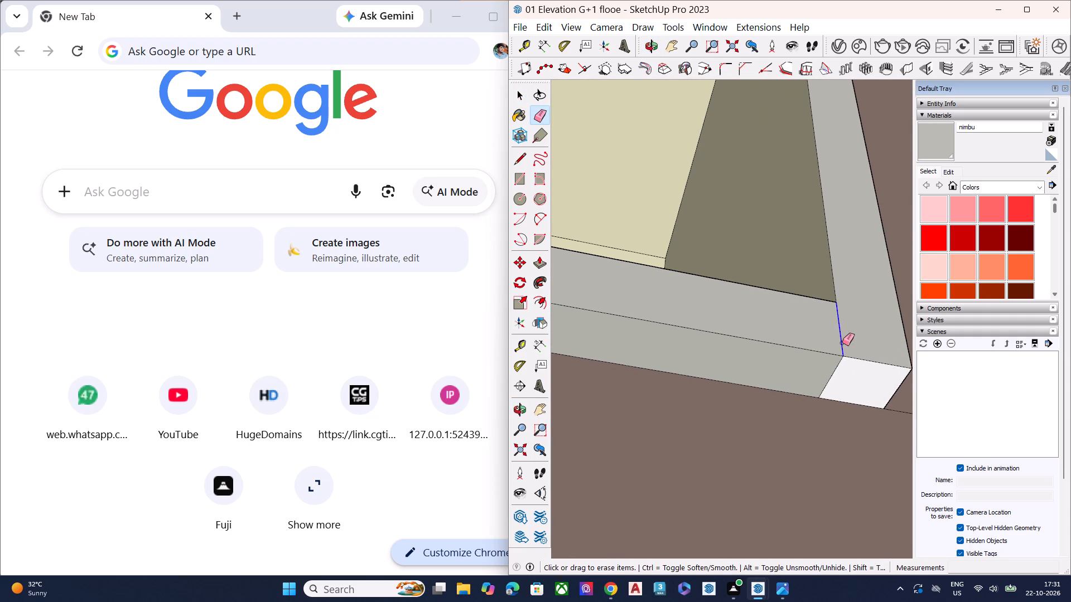
left_click(837, 367)
key("space")
Pick nimbu again and paint the outer side of the small square window's frame that faces away from the garage.
scroll(749, 359, "down", 6)
scroll(812, 358, "up", 2)
scroll(829, 355, "down", 2)
scroll(862, 349, "up", 2)
middle_click_drag(842, 326, 551, 468)
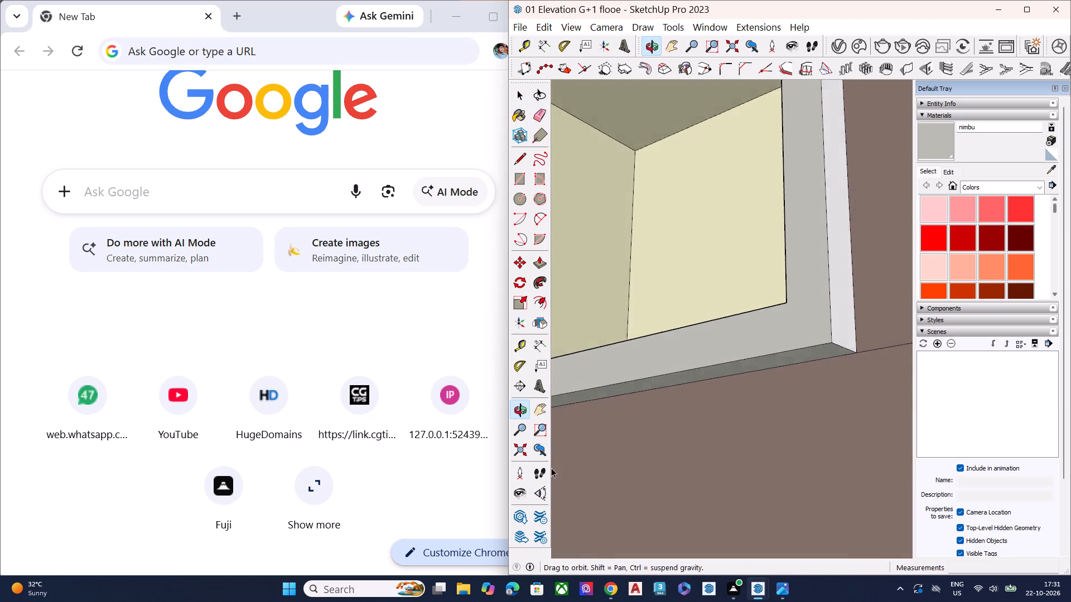
middle_click_drag(551, 468, 551, 467)
left_click(938, 137)
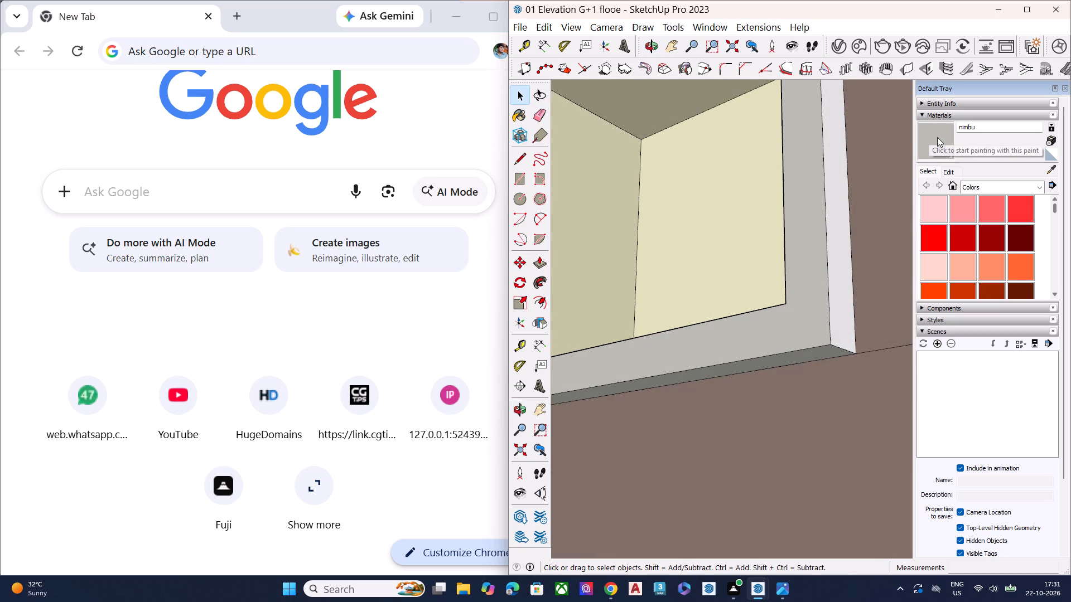
left_click(840, 219)
key("space")
Examine the painted sills and small window frame against the whole house elevation.
scroll(800, 242, "down", 14)
middle_click_drag(756, 269, 759, 267)
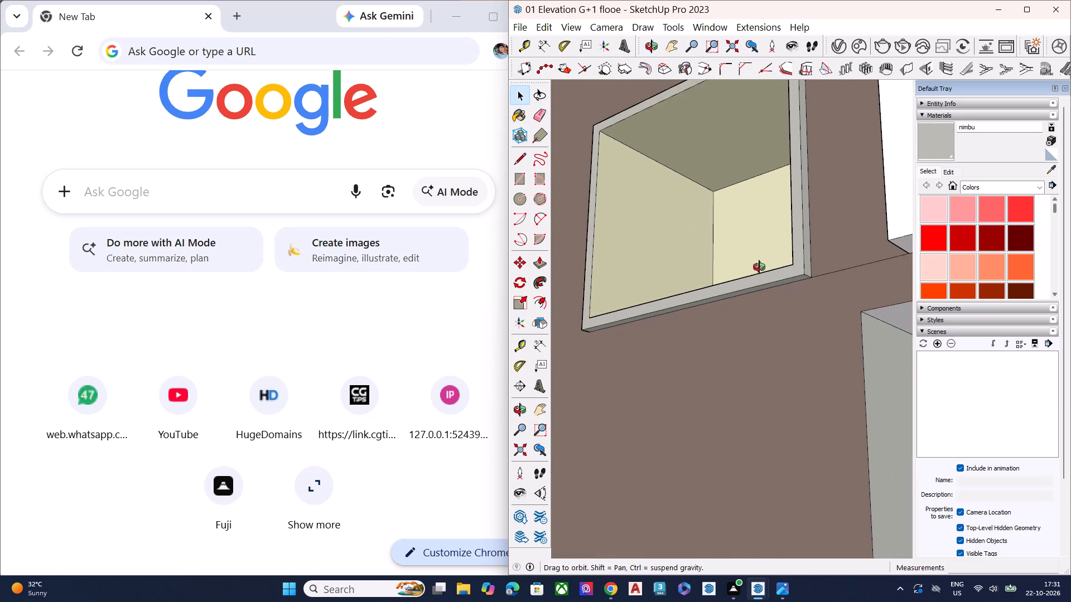
middle_click_drag(759, 267, 866, 239)
scroll(872, 238, "up", 1)
scroll(835, 259, "down", 4)
scroll(781, 269, "up", 1)
scroll(752, 275, "down", 20)
scroll(752, 275, "down", 1)
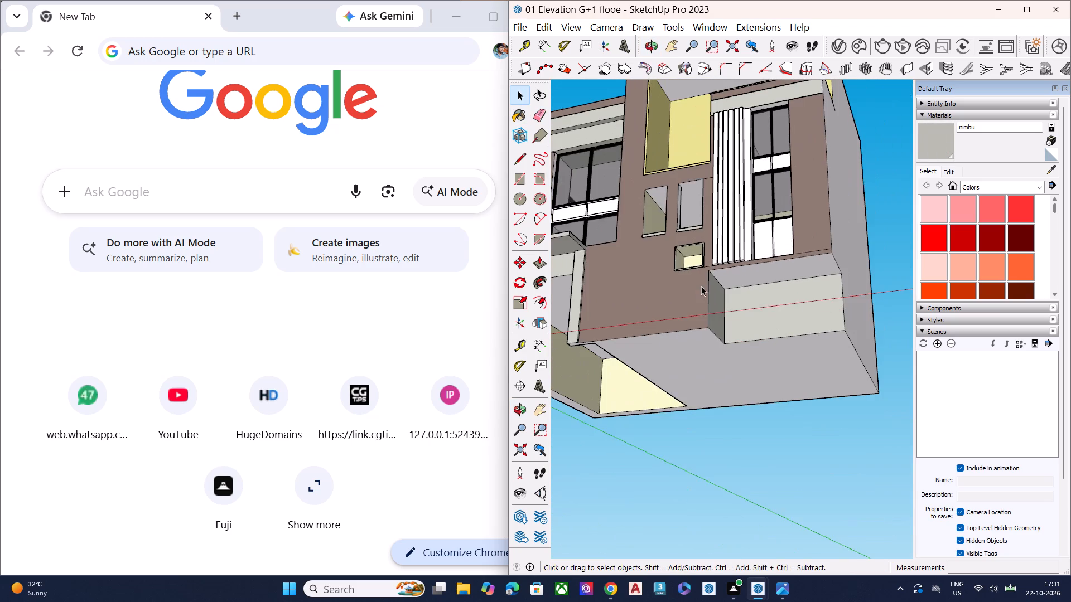
middle_click_drag(702, 286, 744, 271)
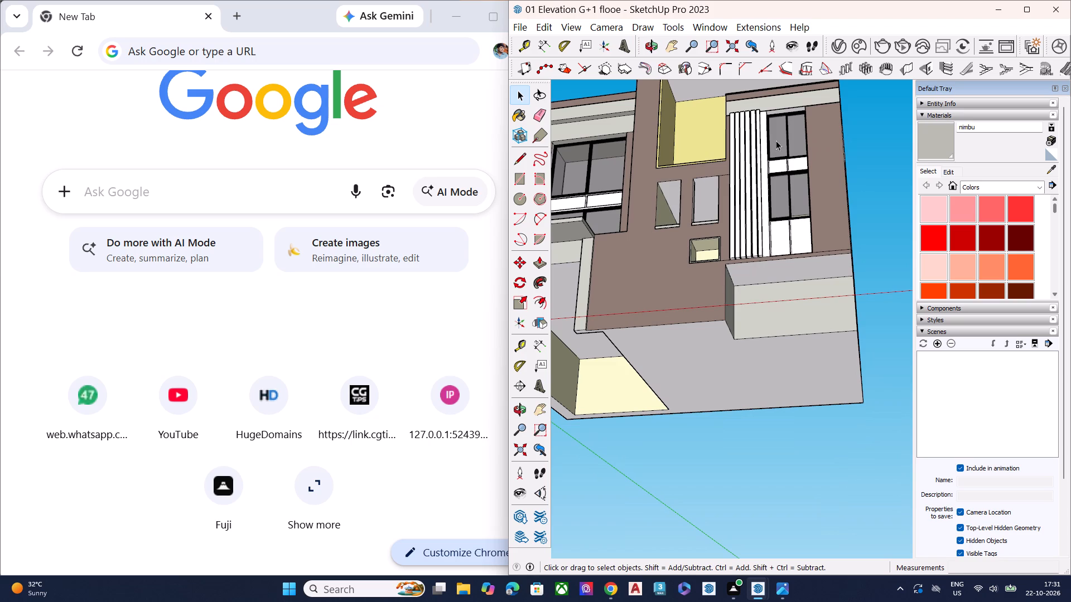
scroll(776, 140, "down", 8)
scroll(804, 168, "up", 1)
scroll(804, 168, "down", 6)
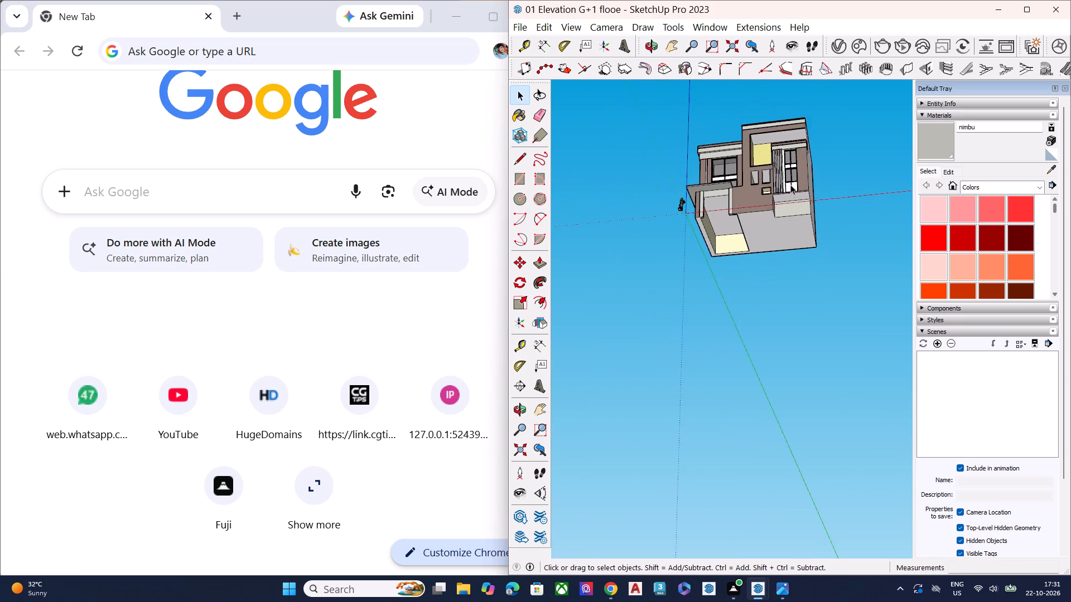
middle_click_drag(790, 185, 953, 384)
scroll(802, 178, "up", 6)
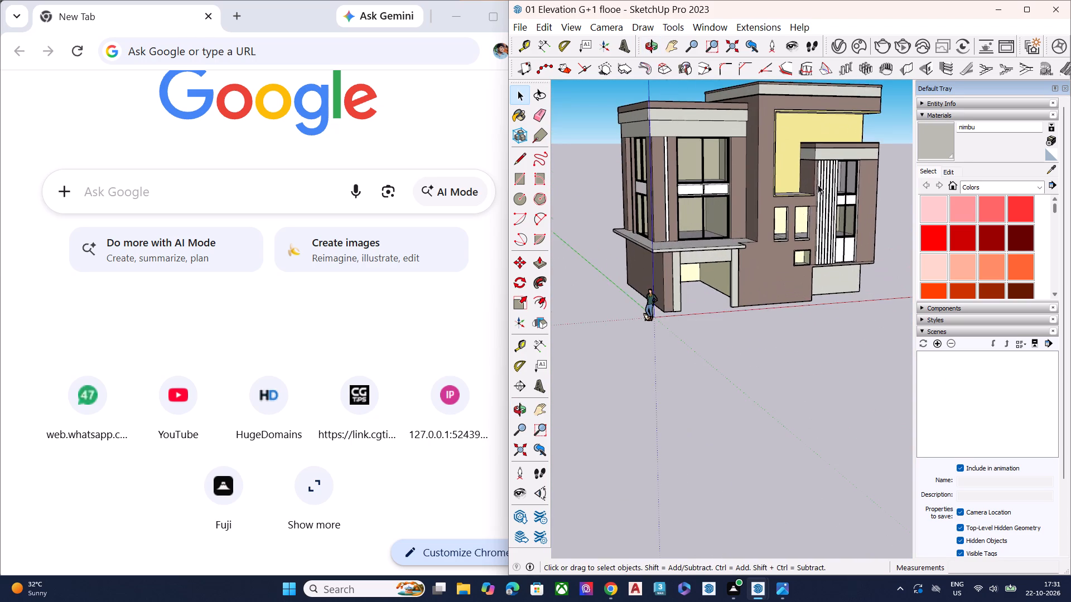
Choose Color M07 from the Colors collection and paint the fronts of both garage pillars and the beam above the opening.
scroll(731, 197, "up", 1)
middle_click_drag(731, 196, 784, 102)
scroll(720, 224, "up", 7)
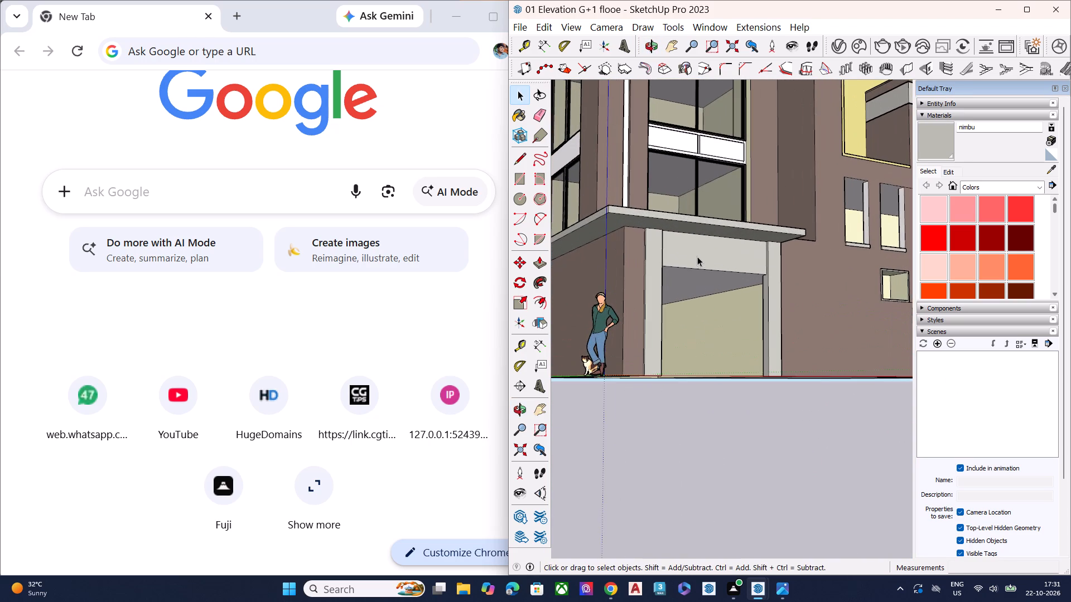
scroll(697, 256, "down", 8)
scroll(699, 255, "up", 4)
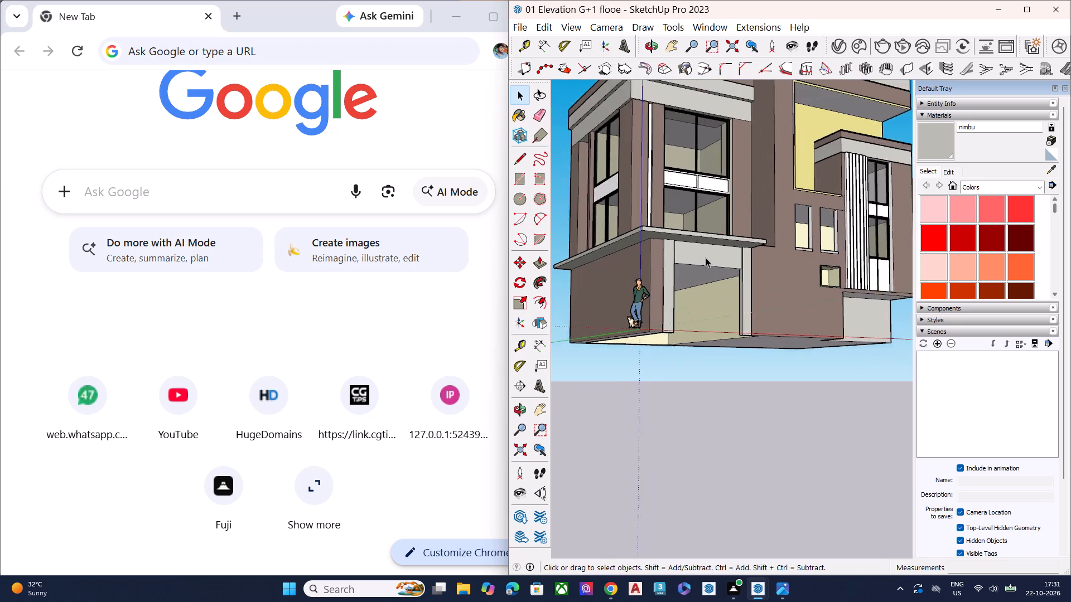
scroll(706, 258, "up", 3)
scroll(958, 234, "down", 5)
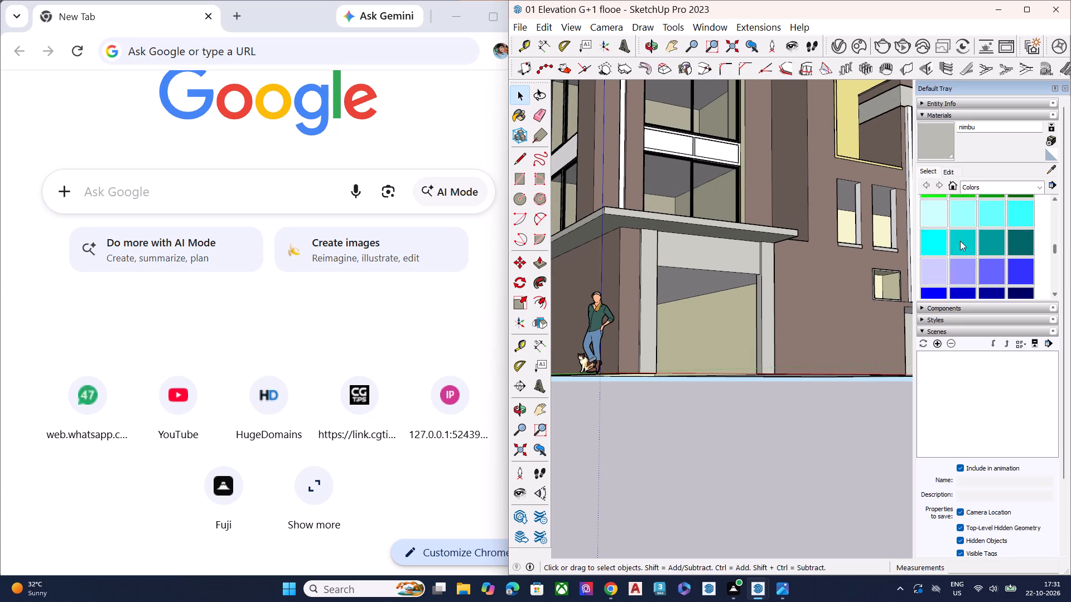
scroll(960, 241, "down", 8)
scroll(1001, 278, "up", 5)
scroll(1001, 278, "down", 4)
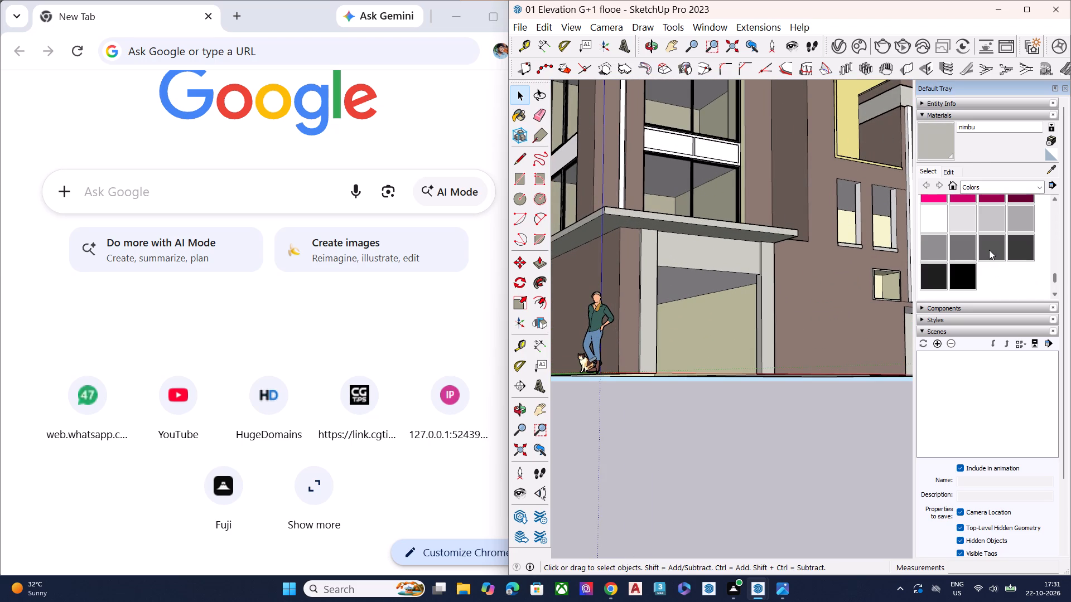
left_click(1014, 249)
left_click(648, 254)
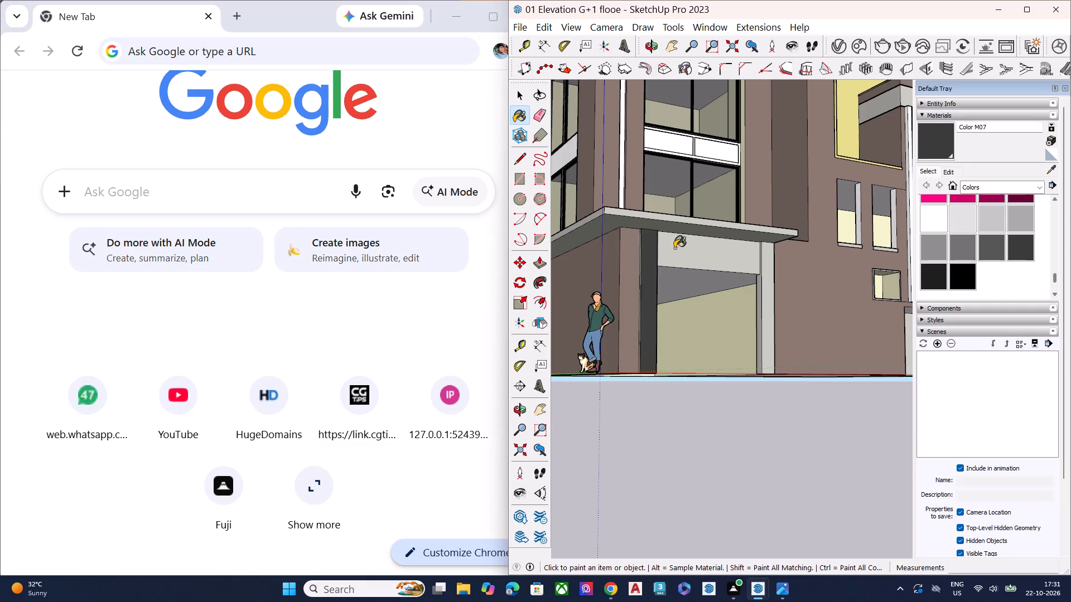
left_click(674, 248)
left_click(769, 268)
Paint the remaining exposed side faces of the two garage pillars with Color M07.
scroll(656, 299, "down", 5)
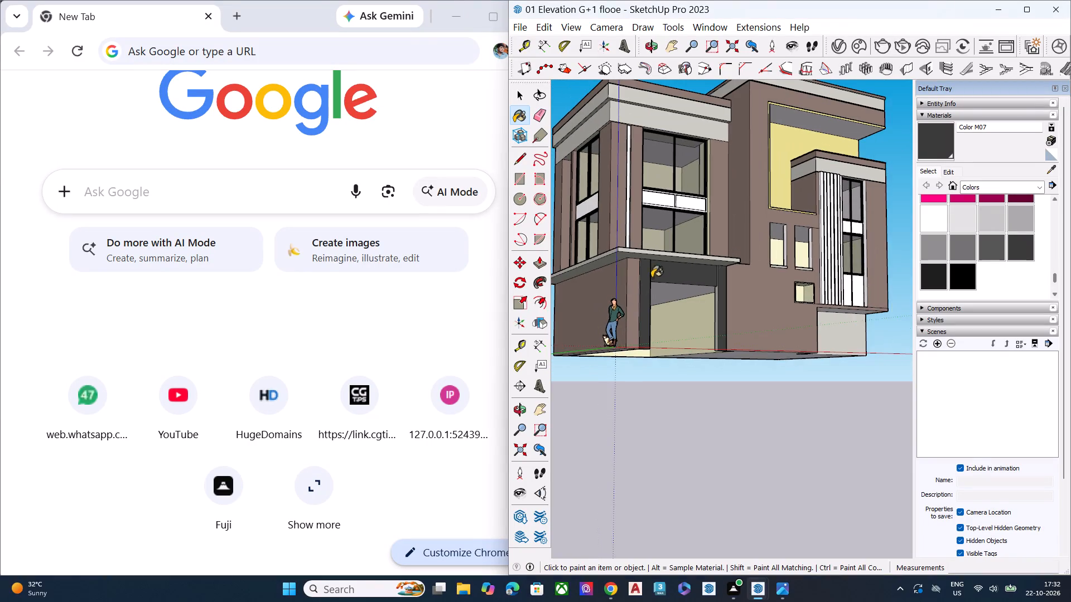
middle_click_drag(657, 270, 722, 225)
scroll(727, 232, "up", 16)
left_click(733, 275)
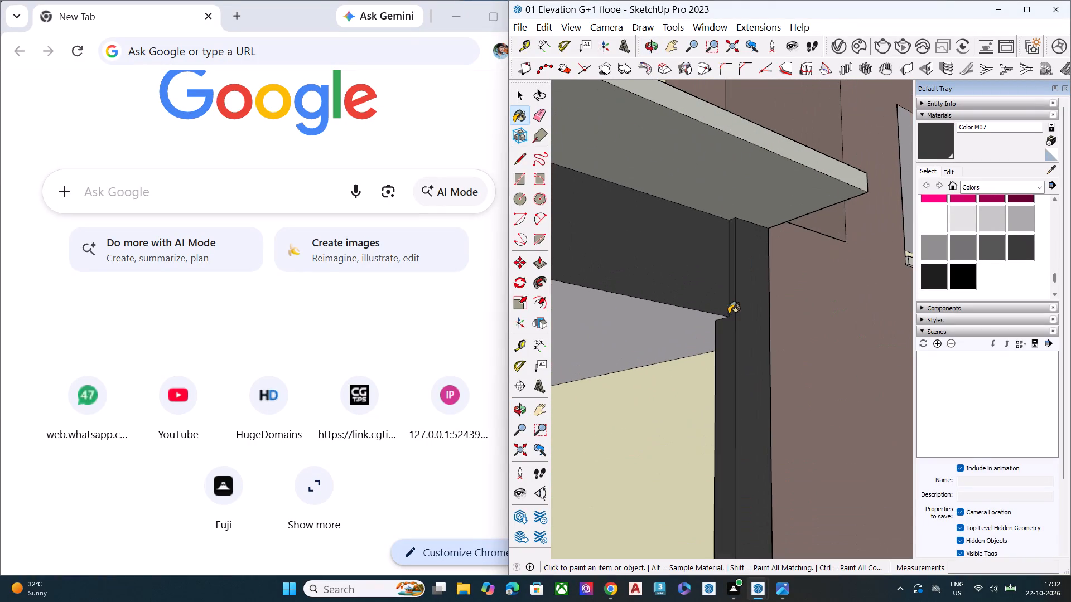
scroll(766, 294, "down", 12)
scroll(623, 299, "up", 11)
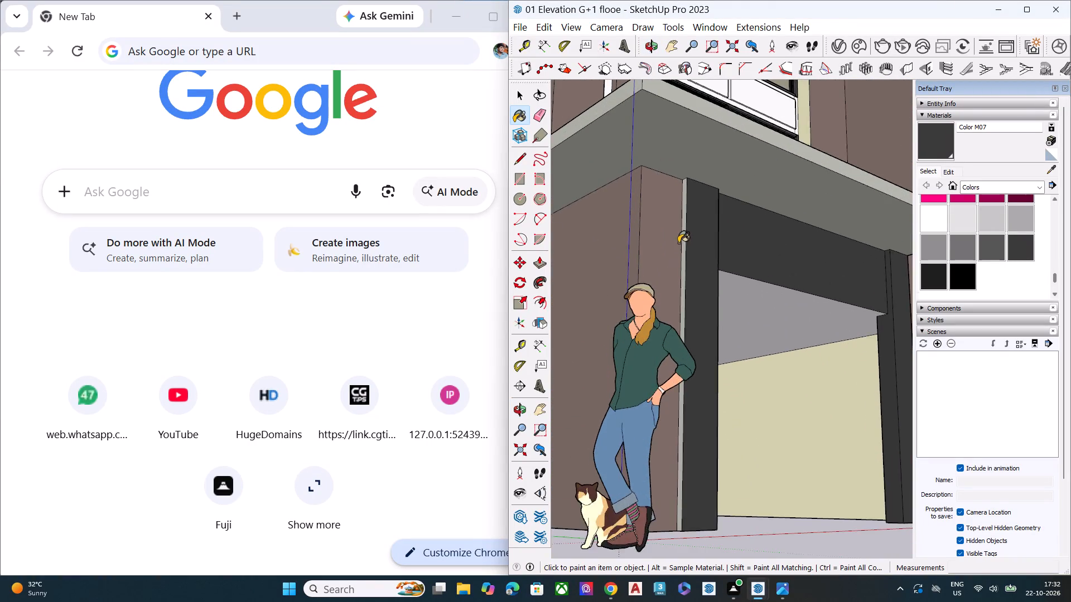
scroll(678, 243, "down", 2)
scroll(678, 243, "up", 3)
scroll(679, 241, "down", 1)
left_click(684, 229)
middle_click_drag(787, 271, 657, 273)
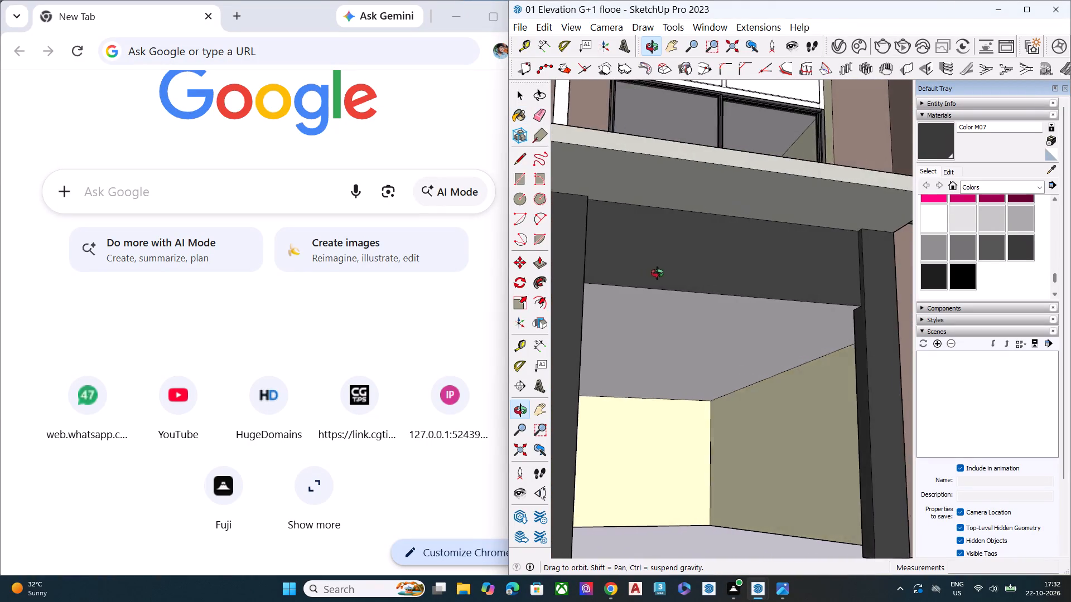
middle_click_drag(657, 273, 655, 274)
scroll(652, 276, "up", 1)
scroll(773, 236, "down", 8)
middle_click_drag(799, 279, 614, 278)
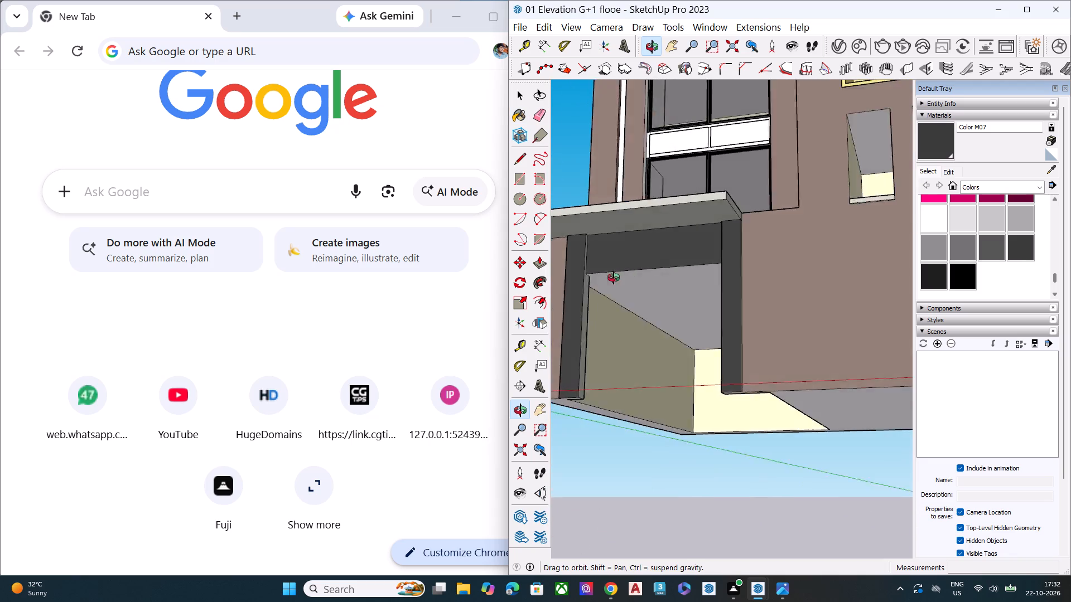
middle_click_drag(614, 278, 572, 290)
scroll(572, 290, "up", 8)
left_click(566, 294)
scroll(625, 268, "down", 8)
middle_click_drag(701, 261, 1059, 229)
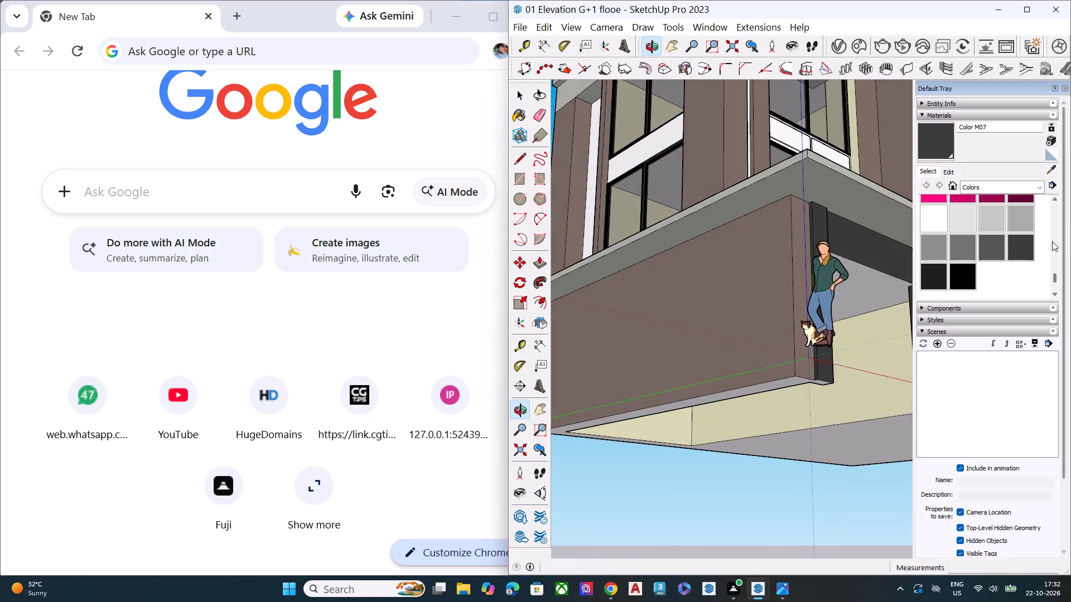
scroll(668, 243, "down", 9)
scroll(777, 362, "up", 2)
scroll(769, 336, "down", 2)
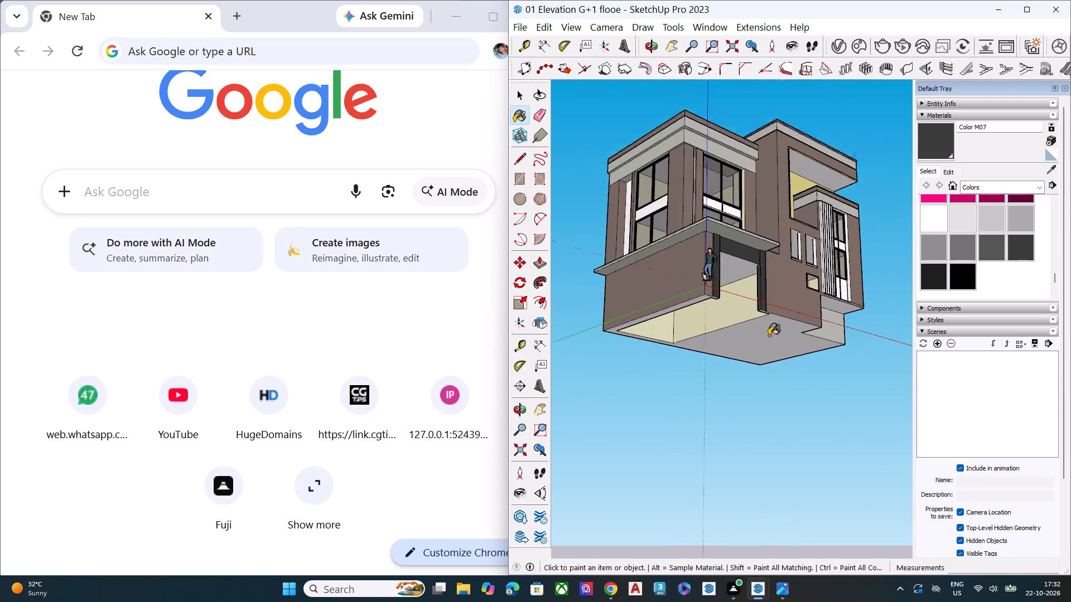
Paint both side reveals of the tall window beside the white vertical fins with Color M07.
scroll(769, 336, "down", 4)
scroll(834, 252, "up", 1)
middle_click_drag(820, 259, 808, 339)
scroll(820, 263, "down", 1)
scroll(816, 281, "up", 2)
scroll(816, 273, "down", 1)
scroll(815, 273, "up", 1)
scroll(815, 271, "down", 1)
scroll(815, 271, "up", 4)
scroll(847, 202, "up", 2)
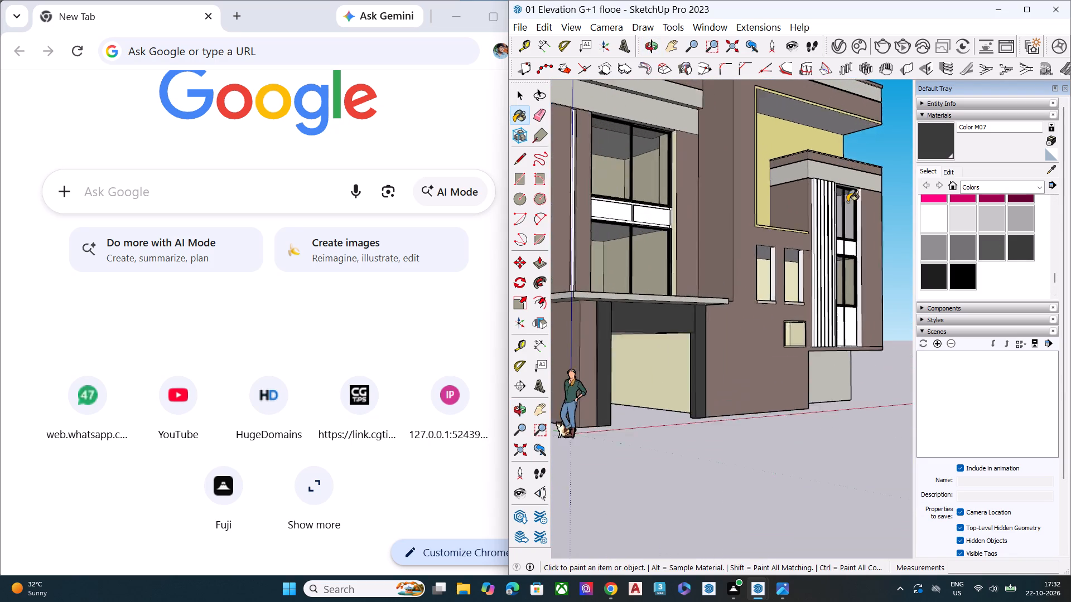
scroll(847, 202, "up", 1)
scroll(850, 203, "down", 1)
scroll(851, 205, "up", 5)
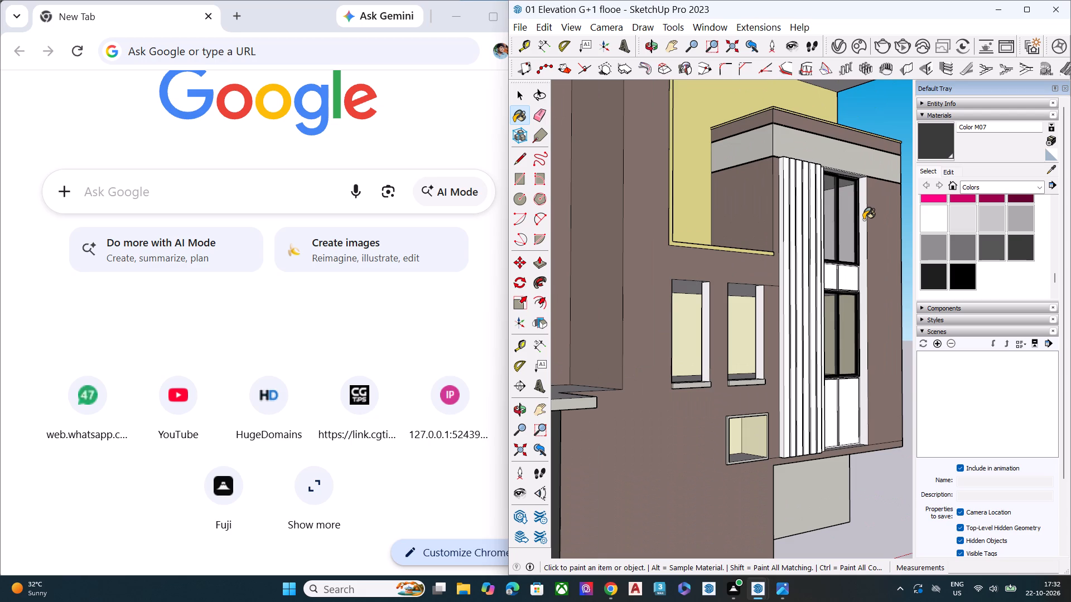
left_click(863, 220)
middle_click_drag(853, 251, 454, 278)
scroll(725, 269, "up", 6)
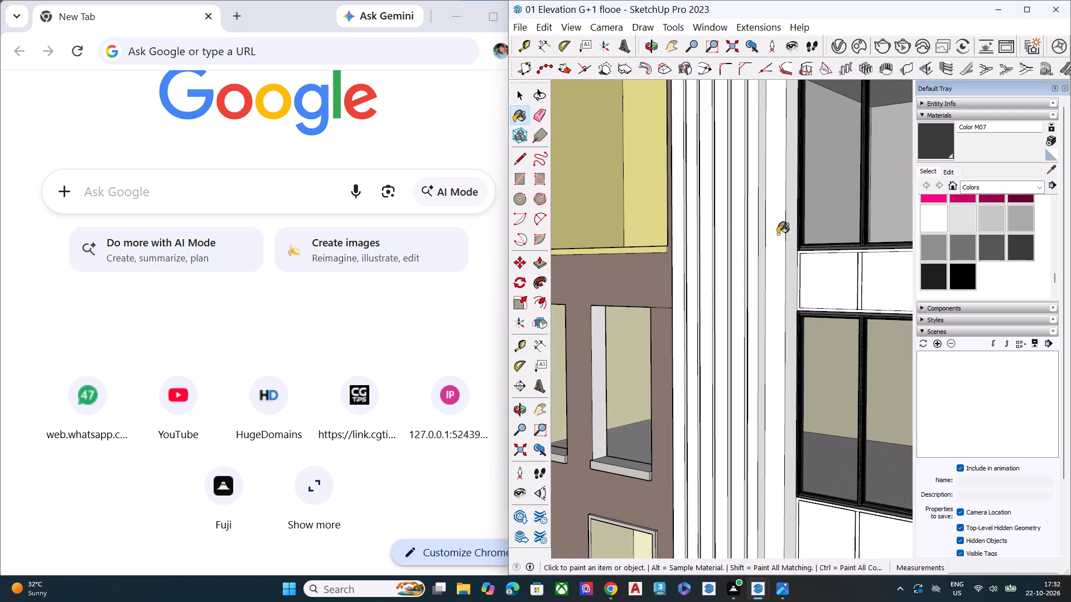
left_click(790, 225)
Paint the top reveal and the bottom sill of the tall window opening with Color M07.
scroll(770, 238, "down", 7)
middle_click_drag(807, 248, 937, 256)
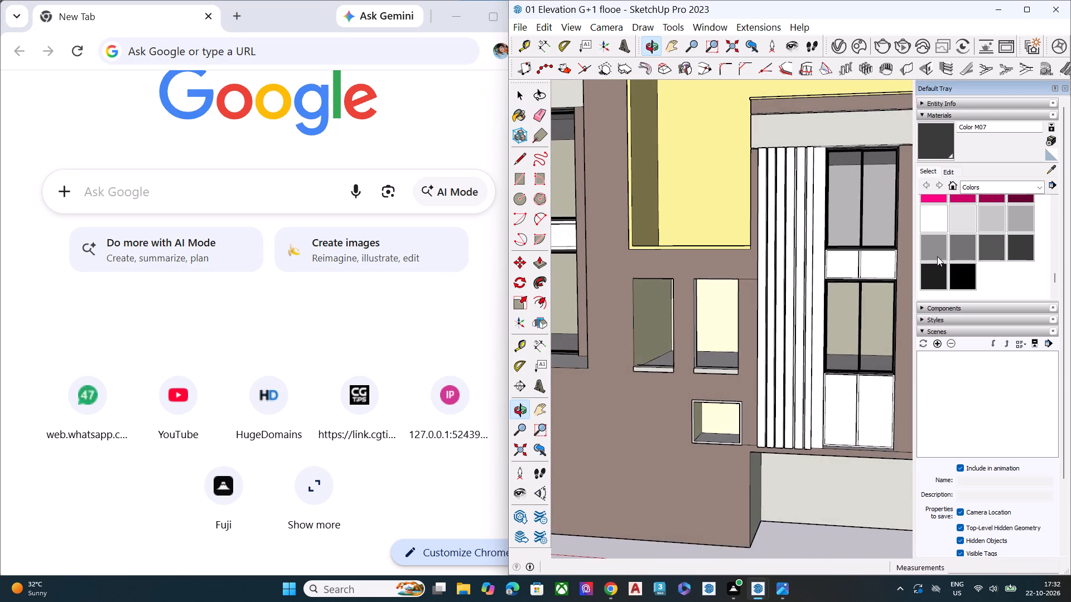
middle_click_drag(885, 244, 881, 82)
scroll(881, 82, "up", 7)
left_click(845, 181)
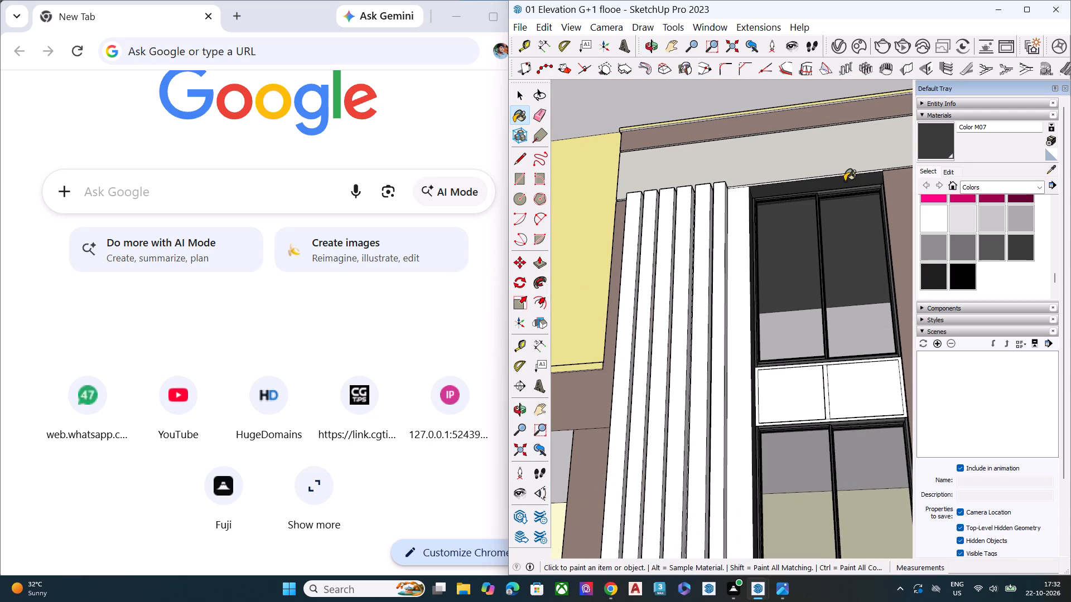
scroll(841, 193, "down", 1)
scroll(828, 181, "up", 10)
scroll(690, 177, "down", 5)
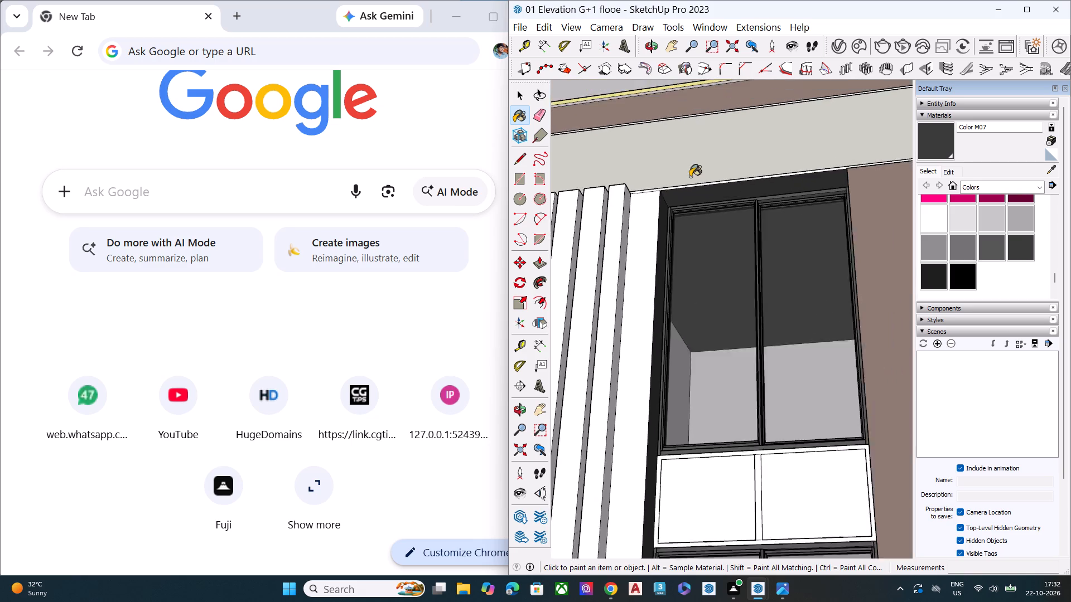
scroll(690, 177, "down", 19)
middle_click_drag(731, 219, 731, 239)
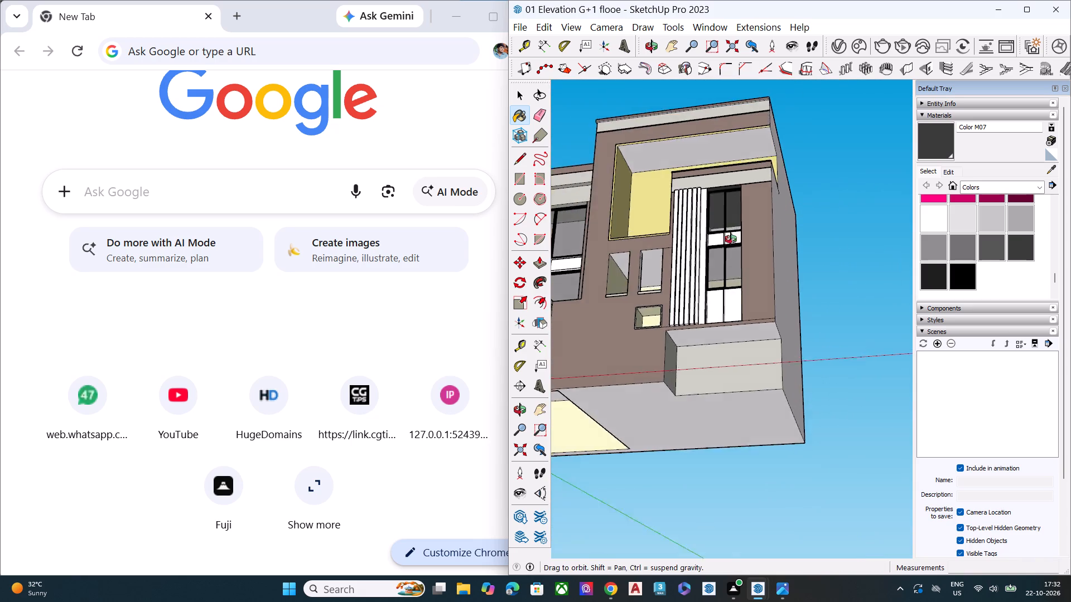
middle_click_drag(731, 239, 726, 528)
scroll(725, 474, "up", 1)
scroll(735, 423, "up", 4)
scroll(734, 421, "down", 1)
scroll(734, 421, "up", 3)
scroll(702, 362, "down", 2)
scroll(702, 362, "up", 8)
scroll(702, 362, "down", 1)
scroll(702, 362, "up", 3)
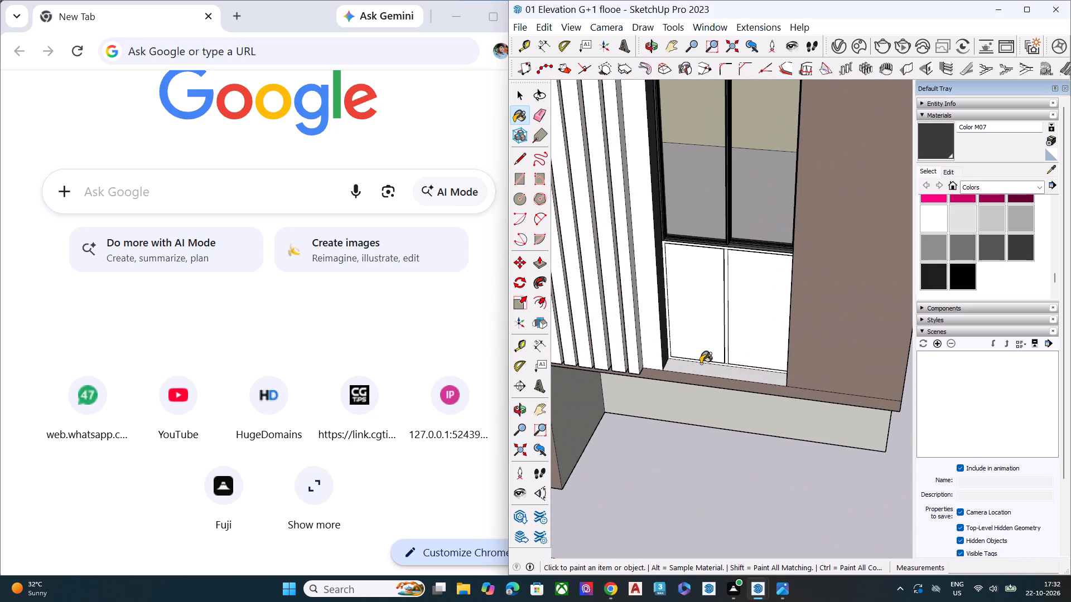
left_click(699, 366)
Paint the tall window's bottom white section with Color M07: the surrounding frame, both panels and the bar between them.
middle_click_drag(665, 246, 672, 192)
scroll(674, 187, "up", 4)
scroll(667, 256, "down", 3)
scroll(666, 258, "up", 4)
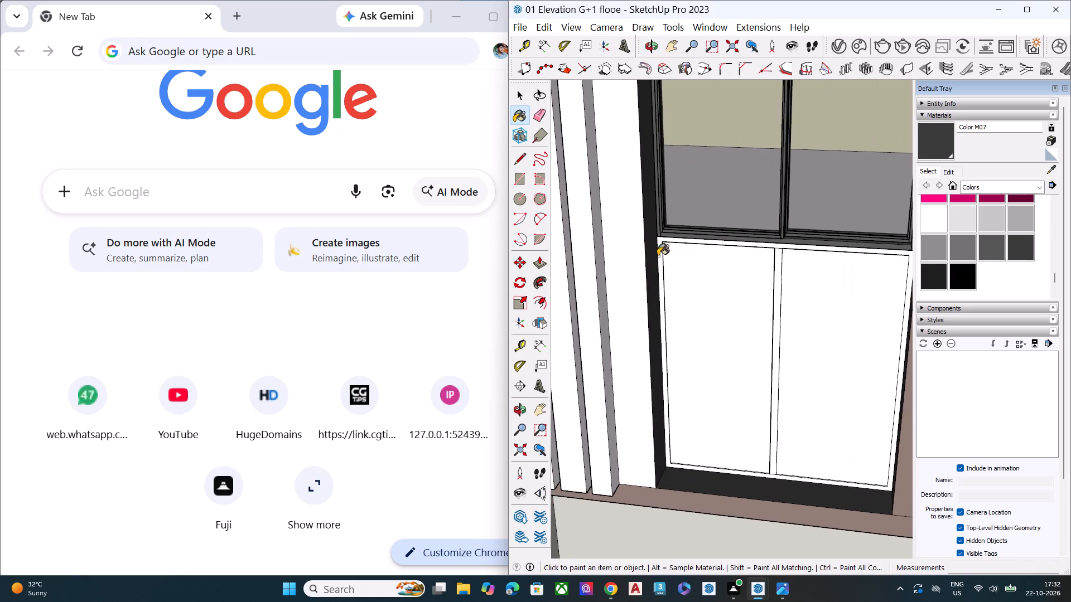
left_click(658, 256)
left_click(662, 248)
left_click(659, 247)
left_click(675, 261)
left_click(805, 290)
scroll(774, 257, "up", 2)
scroll(773, 256, "down", 1)
scroll(773, 256, "up", 1)
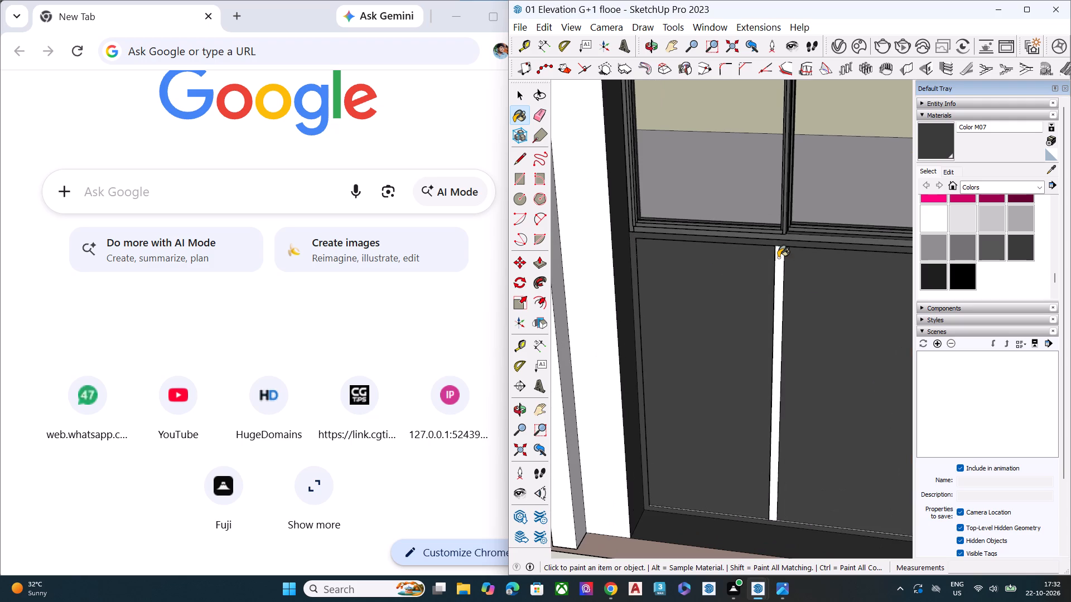
left_click(778, 258)
Paint the thin recess edges on the fin side of both bottom panels with Color M07.
middle_click_drag(785, 273, 606, 272)
scroll(685, 274, "up", 8)
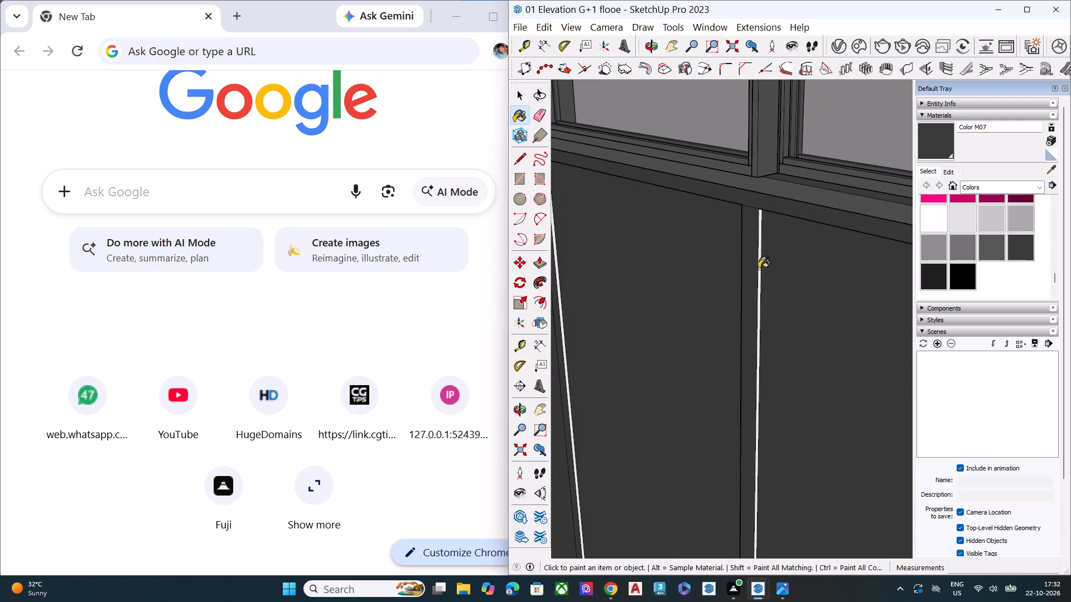
left_click(759, 269)
scroll(757, 263, "up", 4)
scroll(757, 263, "down", 4)
scroll(757, 263, "up", 2)
scroll(764, 263, "down", 5)
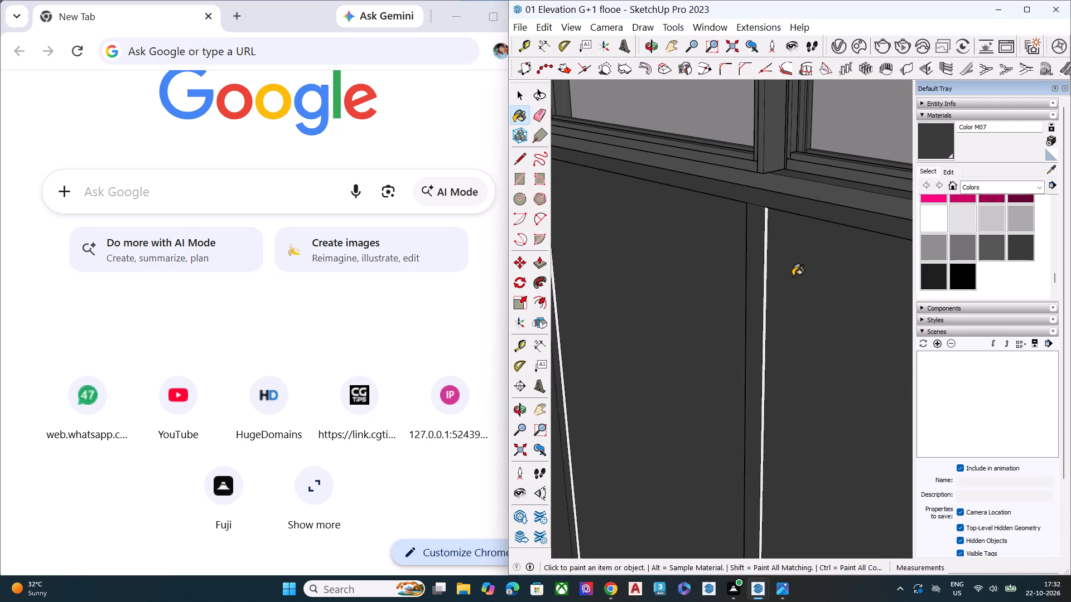
middle_click_drag(792, 276, 647, 239)
scroll(677, 239, "up", 3)
scroll(766, 240, "down", 2)
scroll(769, 238, "up", 1)
scroll(779, 237, "down", 1)
scroll(781, 237, "up", 4)
left_click(790, 226)
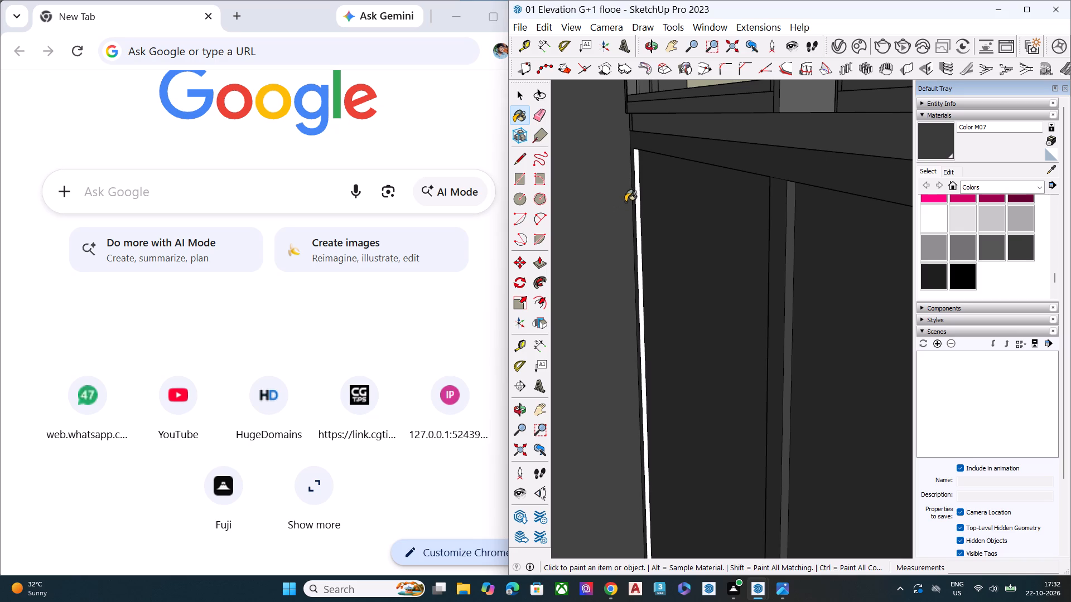
left_click(637, 190)
Paint the thin recess edges of both bottom panels on the side away from the fins with Color M07.
scroll(701, 216, "down", 9)
middle_click_drag(735, 265, 1019, 261)
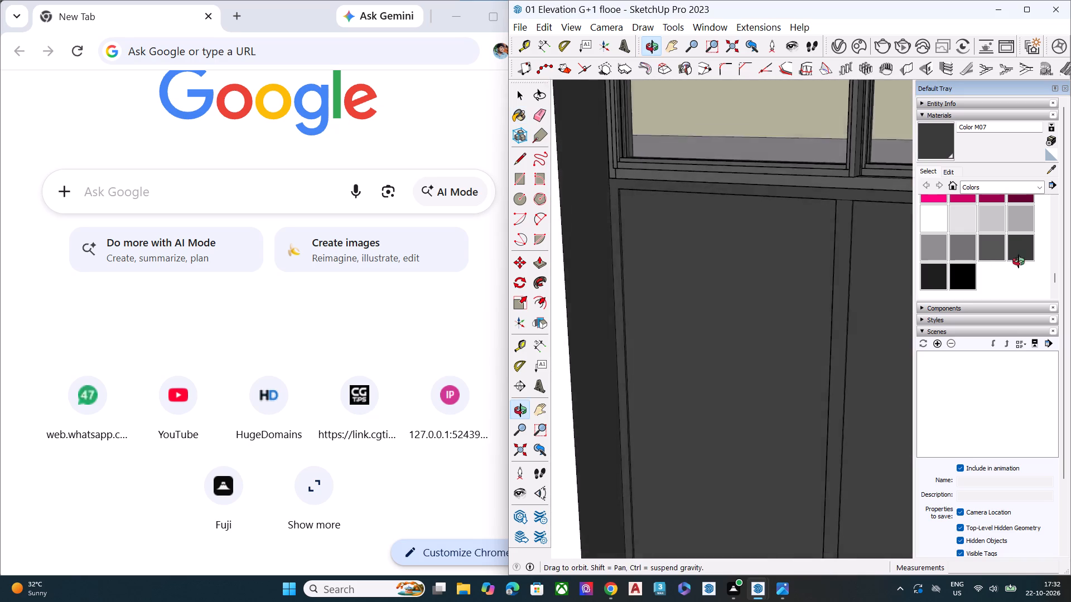
middle_click_drag(1019, 261, 1063, 250)
scroll(655, 196, "down", 1)
scroll(655, 196, "up", 1)
scroll(655, 196, "down", 2)
scroll(655, 196, "up", 1)
scroll(655, 196, "down", 15)
middle_click_drag(690, 260, 914, 265)
scroll(783, 257, "up", 5)
scroll(712, 210, "down", 4)
scroll(707, 211, "up", 2)
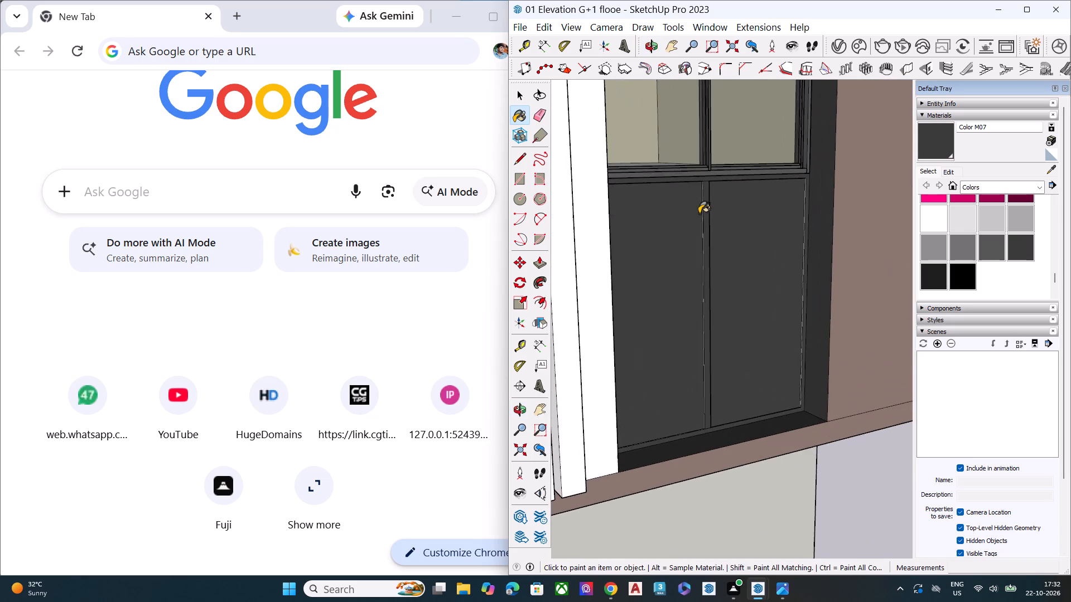
middle_click_drag(702, 208, 754, 181)
scroll(751, 182, "up", 1)
scroll(827, 193, "up", 7)
scroll(788, 212, "down", 1)
scroll(787, 212, "up", 4)
scroll(757, 193, "down", 1)
scroll(757, 193, "up", 1)
scroll(757, 193, "down", 3)
scroll(757, 193, "up", 3)
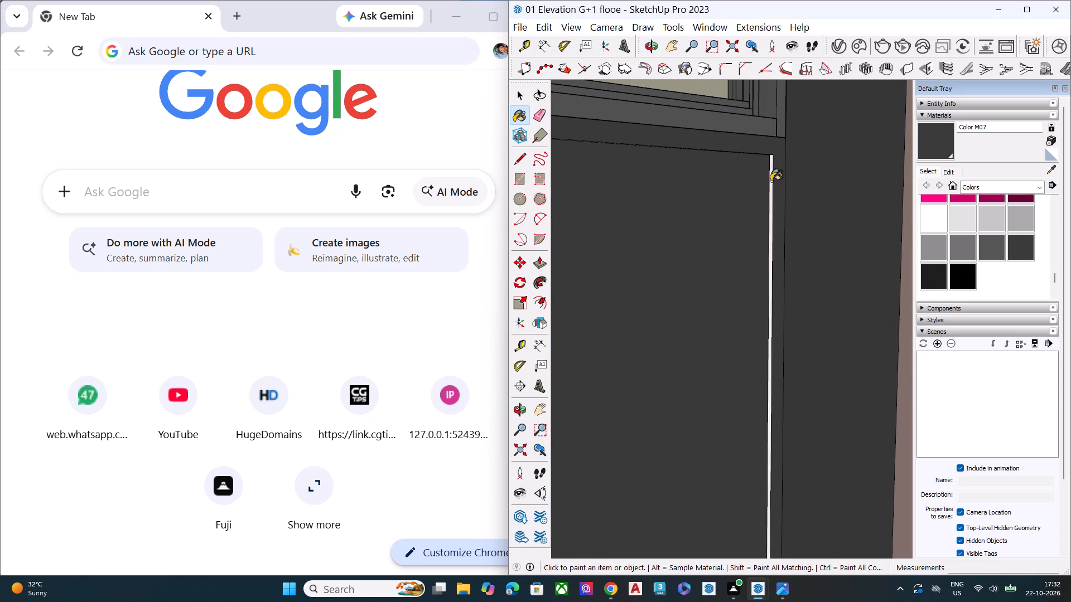
left_click(770, 179)
scroll(773, 181, "down", 12)
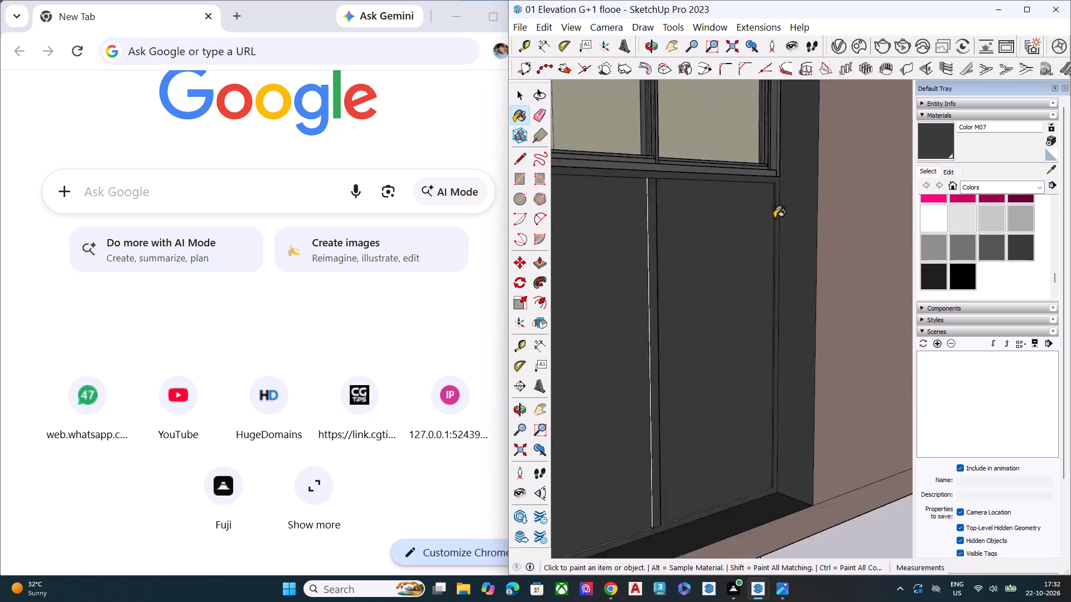
scroll(774, 218, "down", 4)
middle_click_drag(665, 219, 739, 195)
scroll(739, 195, "up", 16)
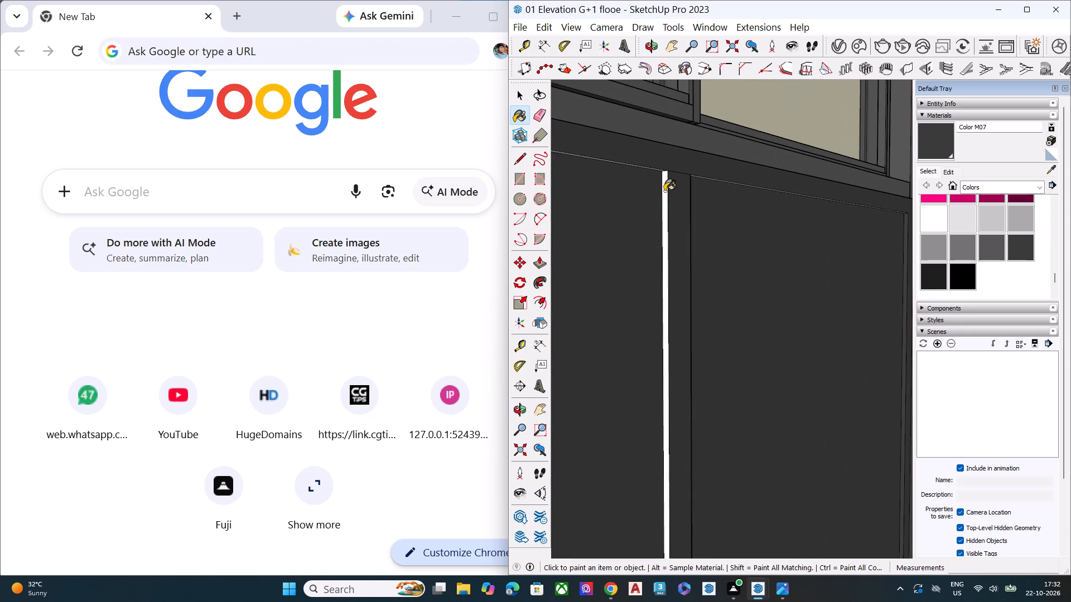
left_click(664, 191)
Paint the thin upper recess edges of both bottom panels with Color M07.
middle_click_drag(672, 187, 652, 49)
scroll(650, 96, "up", 2)
scroll(650, 99, "down", 4)
scroll(650, 99, "up", 2)
left_click(649, 124)
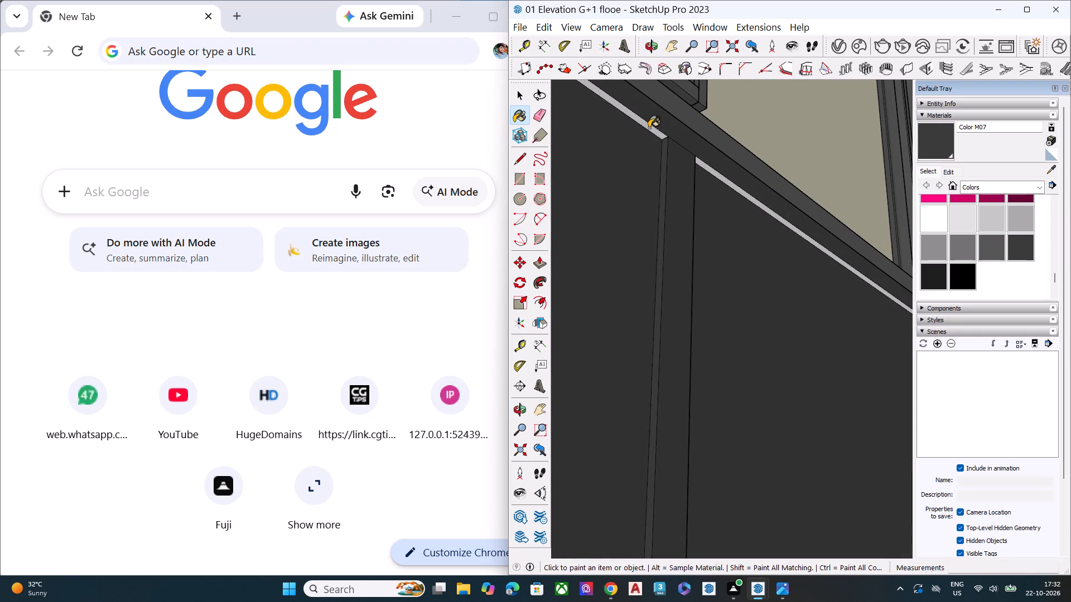
left_click(649, 129)
left_click(708, 169)
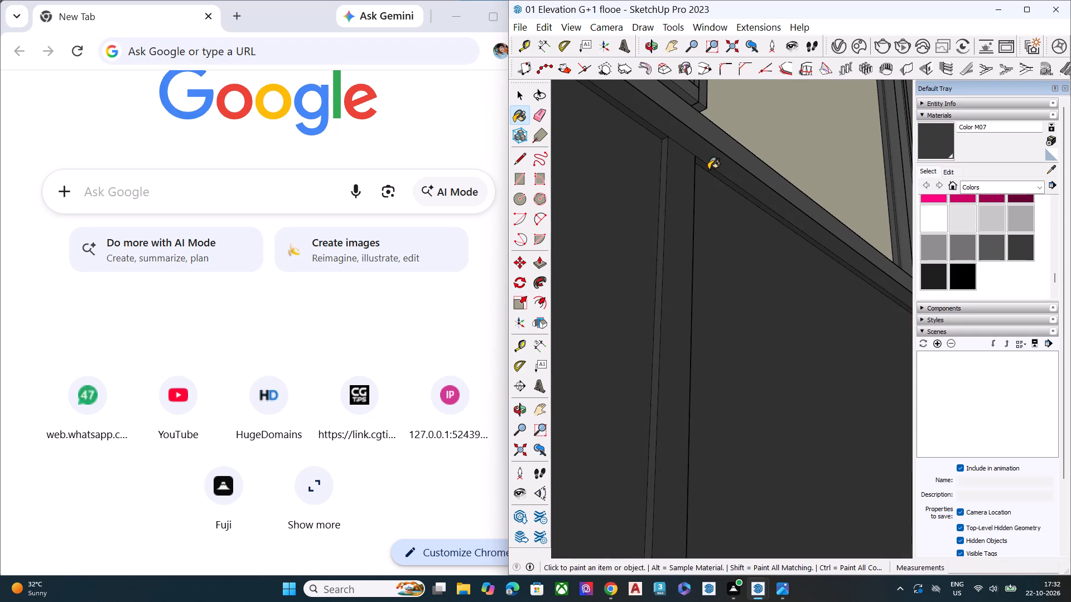
Paint the thin lower recess edges of both bottom panels with Color M07.
scroll(708, 169, "down", 8)
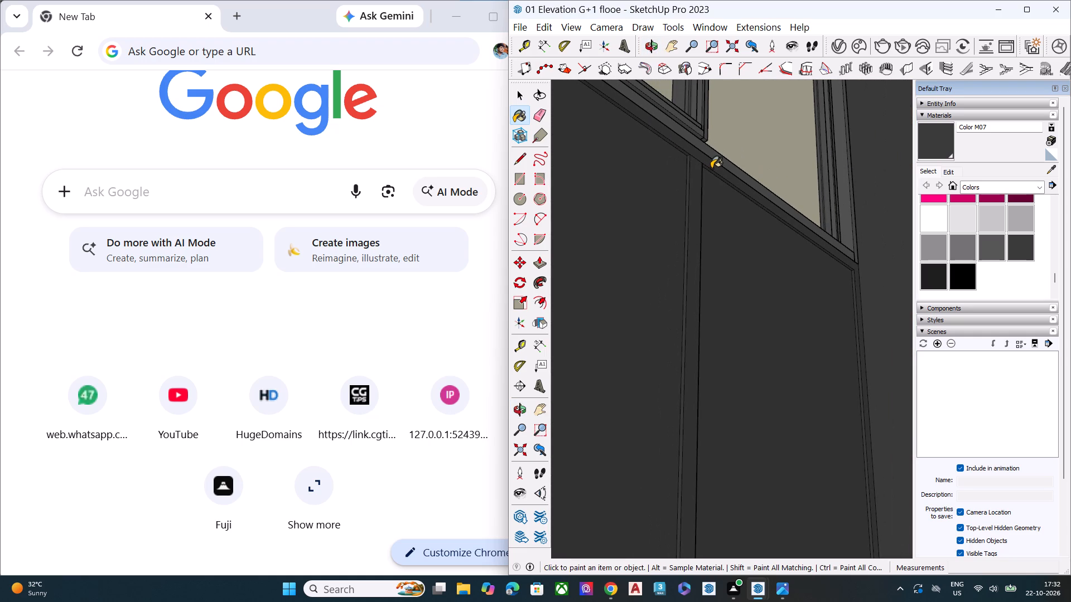
scroll(693, 200, "down", 11)
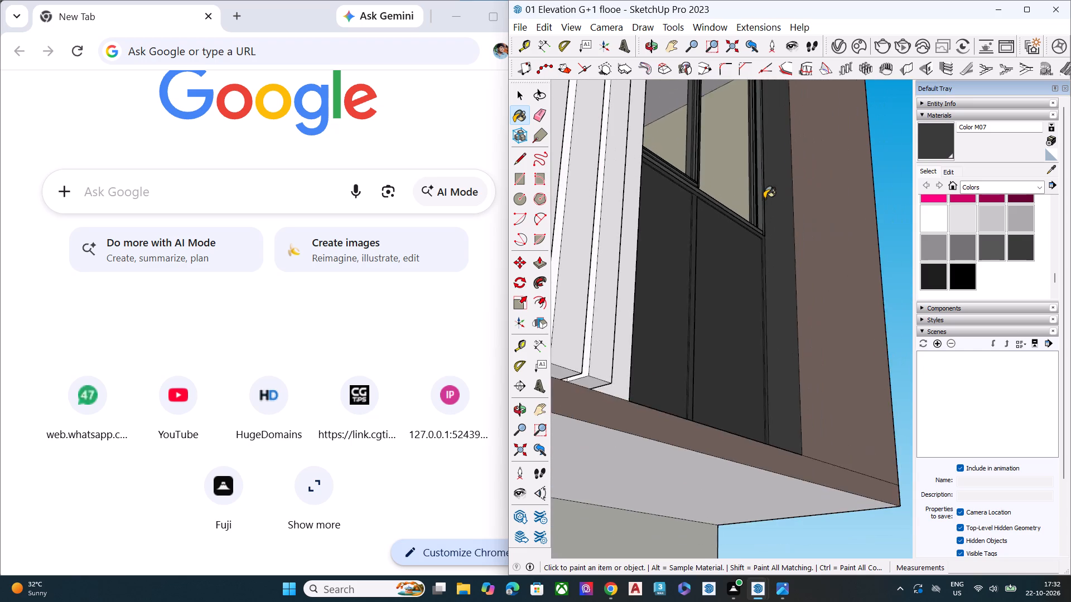
scroll(759, 208, "down", 5)
middle_click_drag(753, 263, 710, 551)
scroll(713, 384, "up", 9)
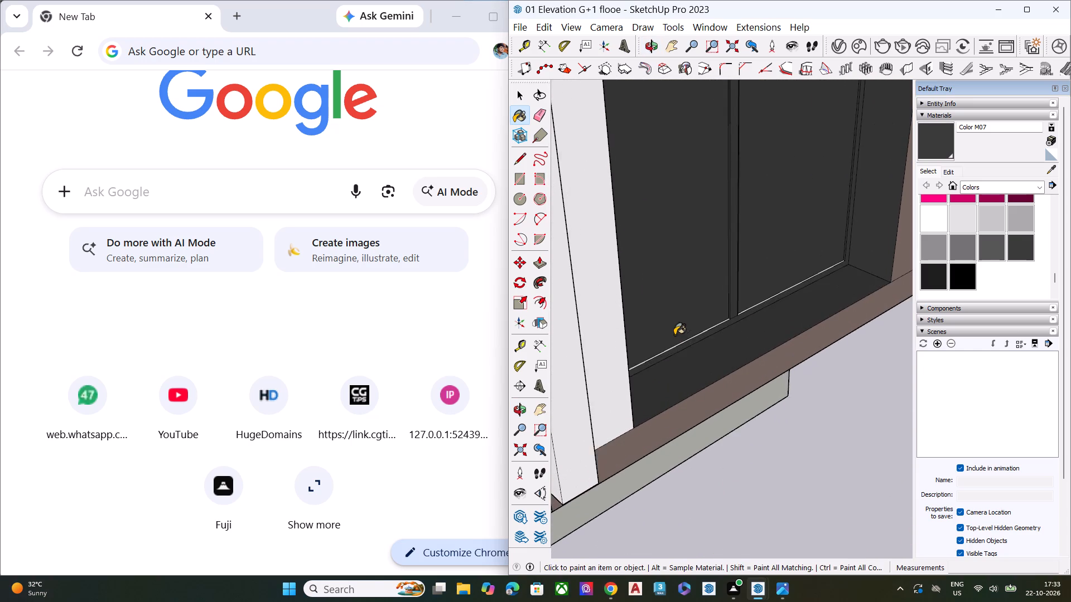
scroll(678, 335, "up", 10)
scroll(686, 336, "down", 1)
scroll(686, 336, "up", 7)
scroll(688, 346, "down", 1)
scroll(688, 346, "up", 3)
left_click(692, 355)
scroll(688, 355, "down", 2)
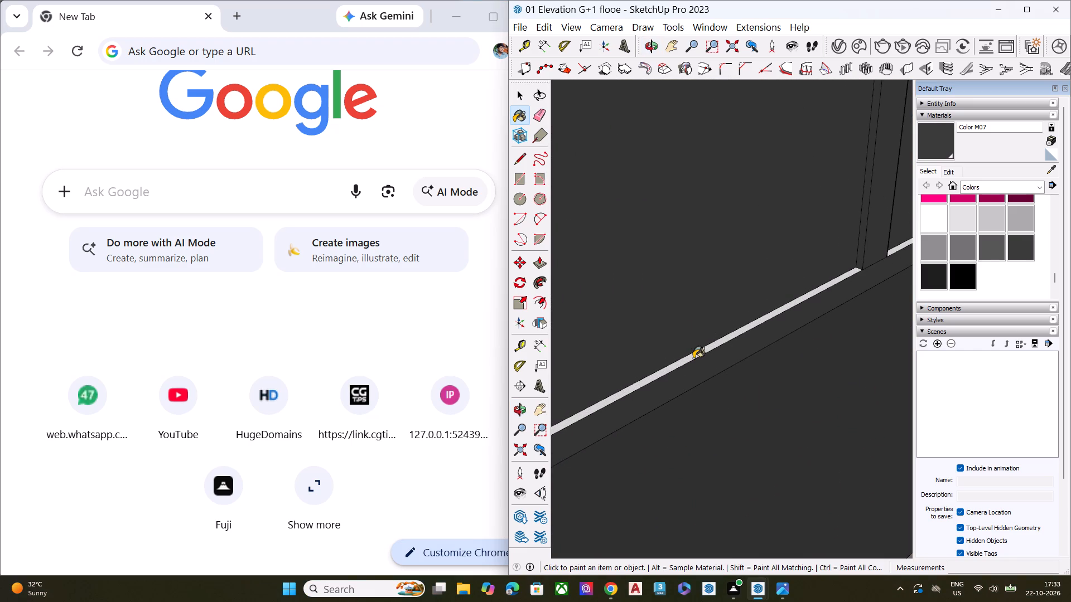
left_click(694, 354)
scroll(689, 364, "down", 7)
scroll(860, 281, "up", 2)
scroll(855, 279, "down", 1)
scroll(854, 279, "up", 3)
scroll(847, 276, "down", 1)
scroll(847, 276, "up", 5)
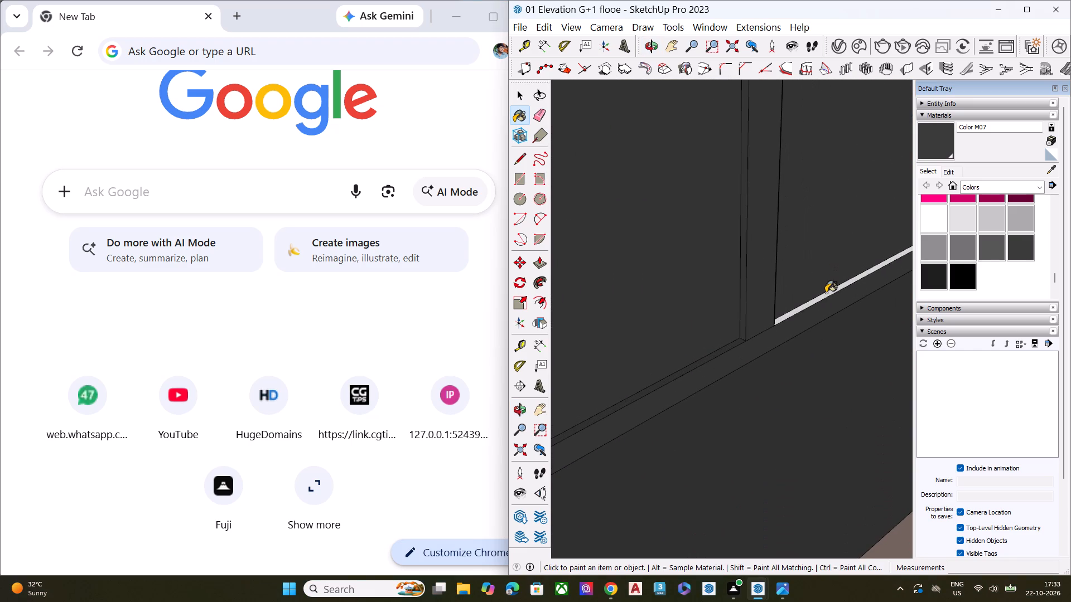
left_click(826, 293)
left_click(826, 295)
Paint the tall window's white middle band with Color M07, covering both panels, the surrounding frame and the bar between them.
scroll(813, 298, "down", 3)
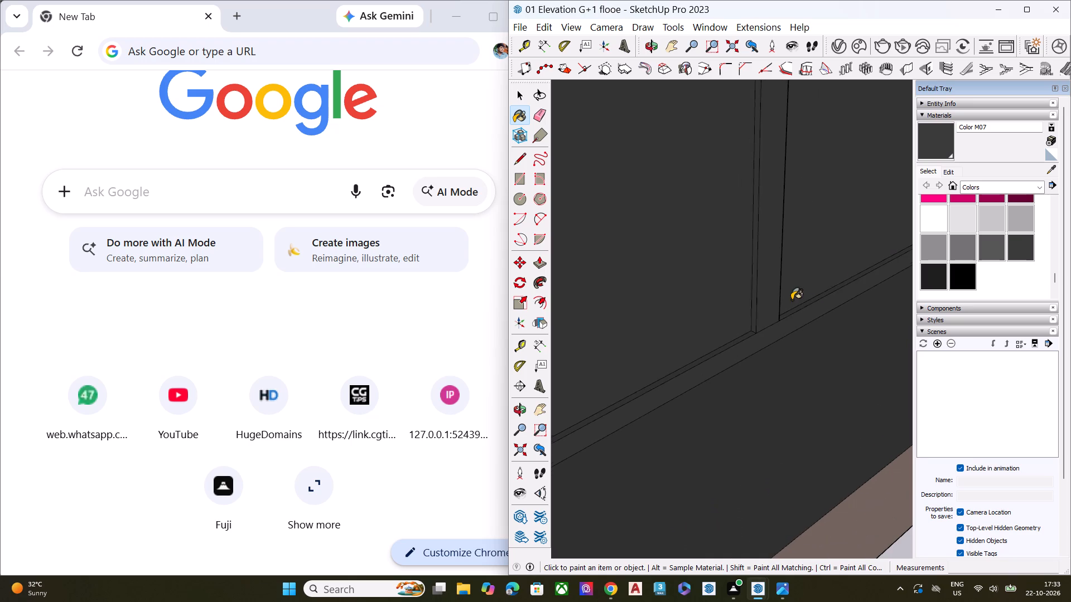
scroll(792, 300, "down", 3)
scroll(807, 235, "down", 9)
scroll(697, 250, "down", 10)
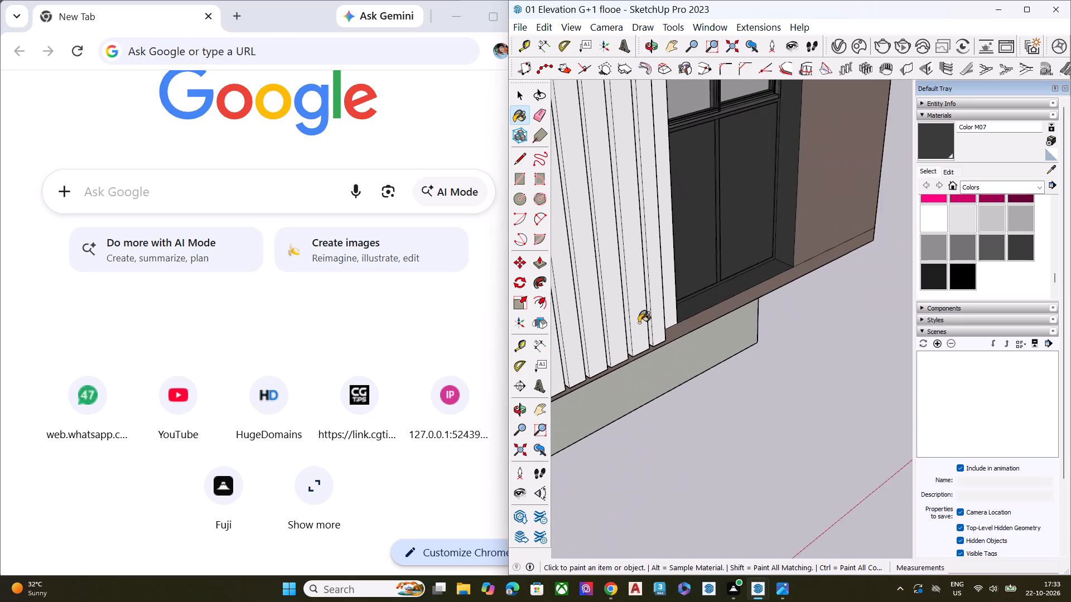
scroll(742, 350, "down", 8)
middle_click_drag(742, 357, 559, 258)
scroll(559, 258, "up", 1)
scroll(792, 375, "down", 2)
scroll(792, 385, "up", 1)
scroll(791, 395, "down", 3)
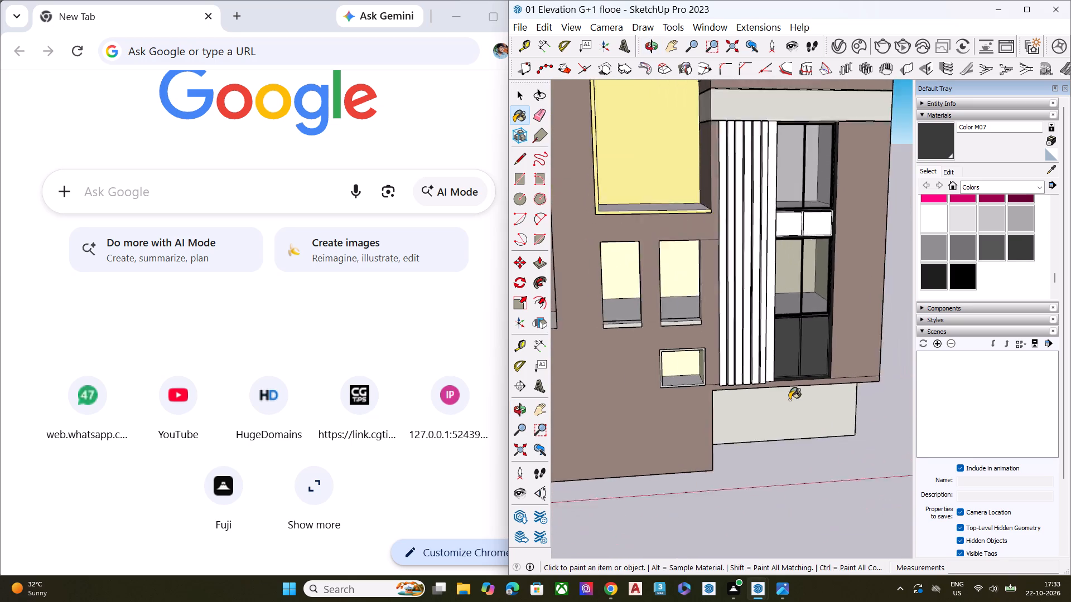
scroll(789, 400, "down", 2)
scroll(832, 264, "up", 9)
scroll(836, 242, "down", 5)
scroll(726, 249, "up", 11)
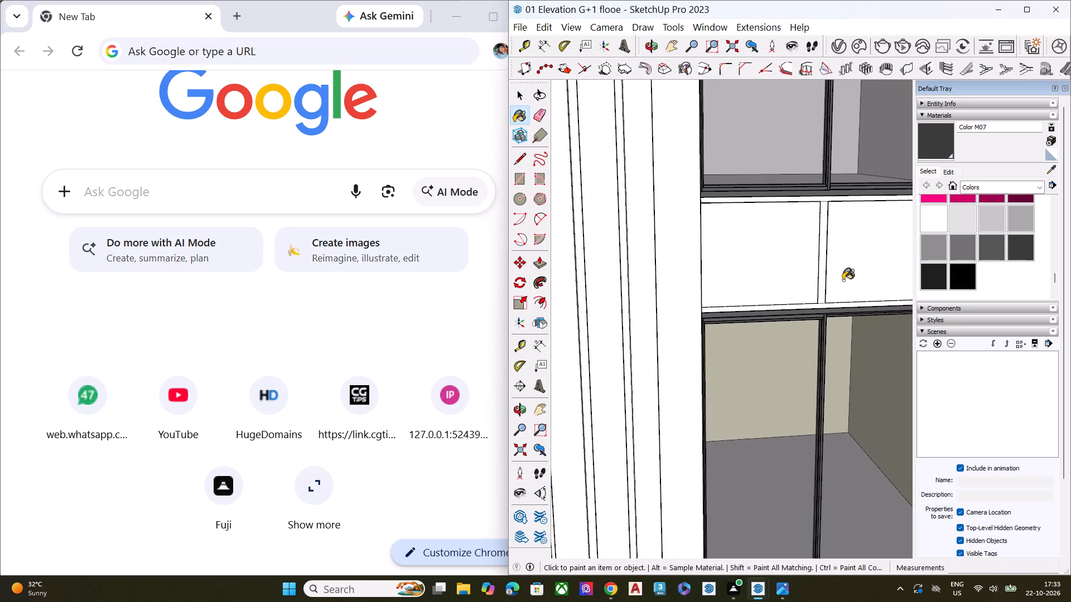
middle_click_drag(855, 279, 621, 397)
scroll(662, 280, "up", 6)
left_click(699, 261)
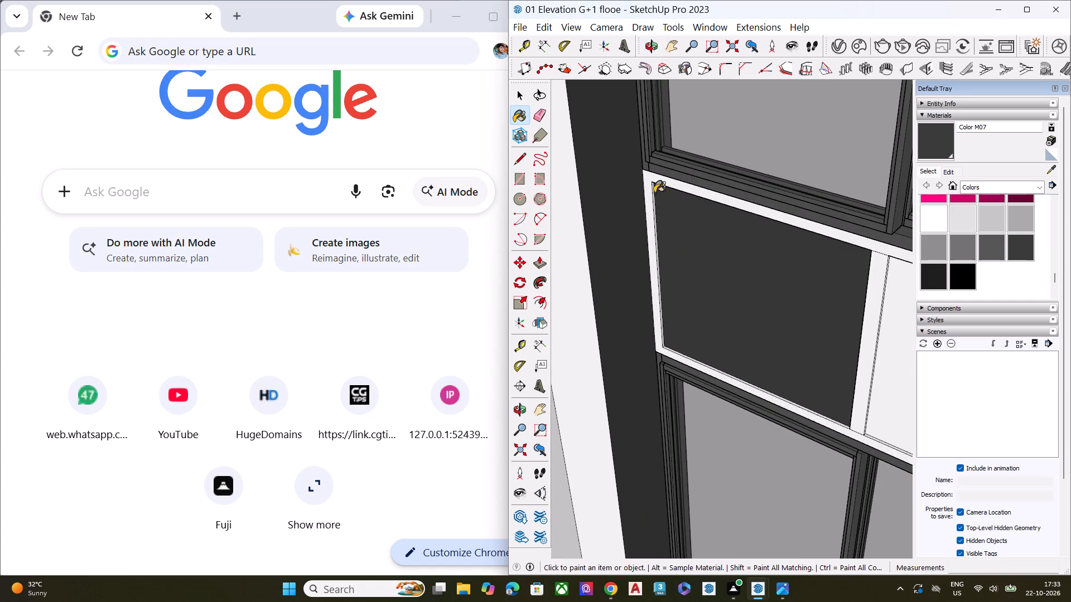
left_click(649, 185)
scroll(646, 185, "down", 3)
left_click(849, 278)
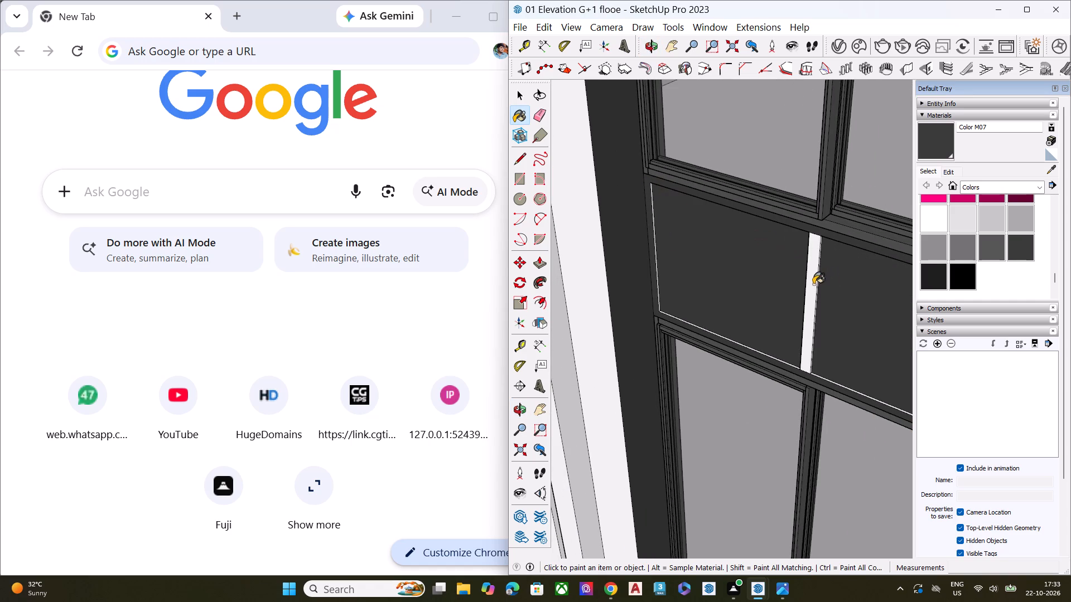
left_click(809, 287)
Paint the fin-side and lower recess edges of the tall window's middle-band panel nearest the fins with Color M07.
scroll(712, 308, "up", 8)
scroll(619, 253, "up", 6)
left_click(604, 234)
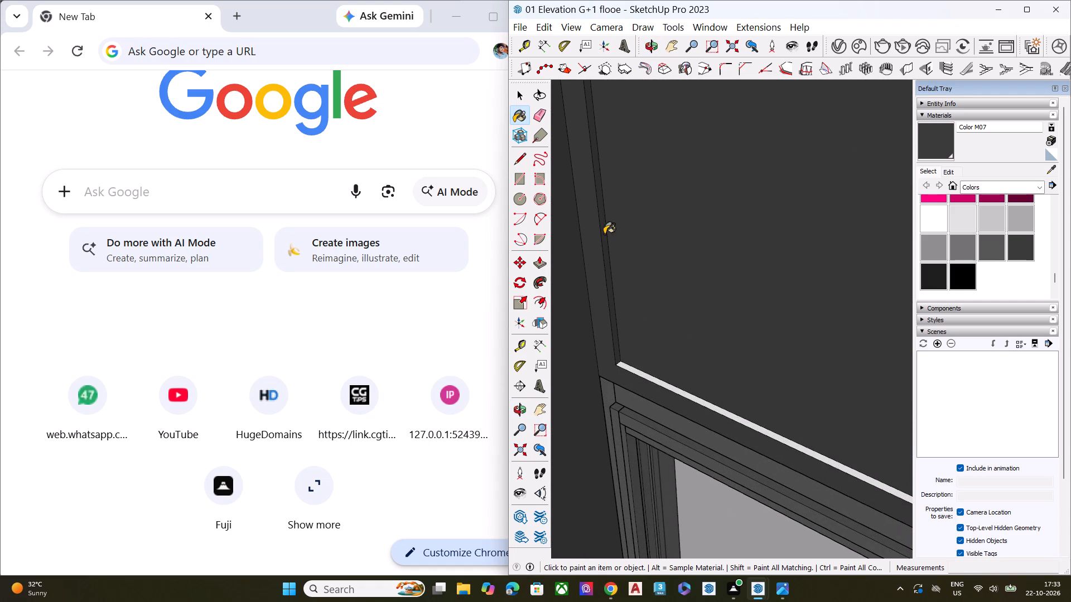
left_click(652, 377)
Paint the fin-side and lower recess edges of the middle band's other panel with Color M07.
scroll(650, 352, "down", 3)
scroll(650, 352, "up", 1)
scroll(650, 352, "down", 10)
scroll(625, 281, "up", 1)
scroll(625, 280, "down", 3)
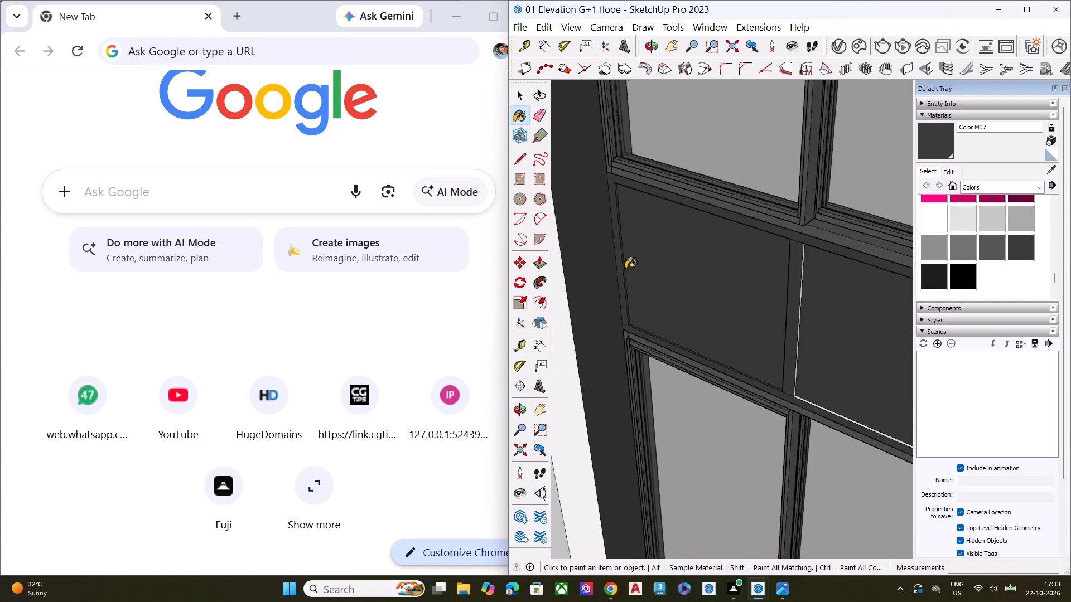
scroll(869, 318, "down", 2)
scroll(623, 221, "down", 7)
scroll(717, 258, "up", 10)
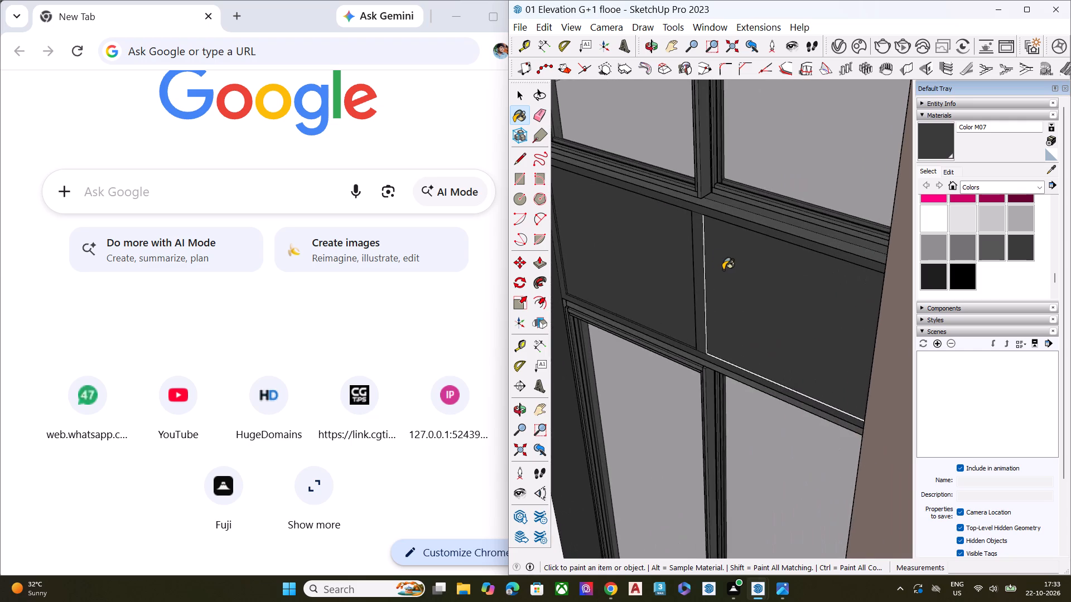
scroll(723, 270, "up", 5)
scroll(722, 270, "down", 1)
scroll(722, 270, "up", 5)
left_click(686, 242)
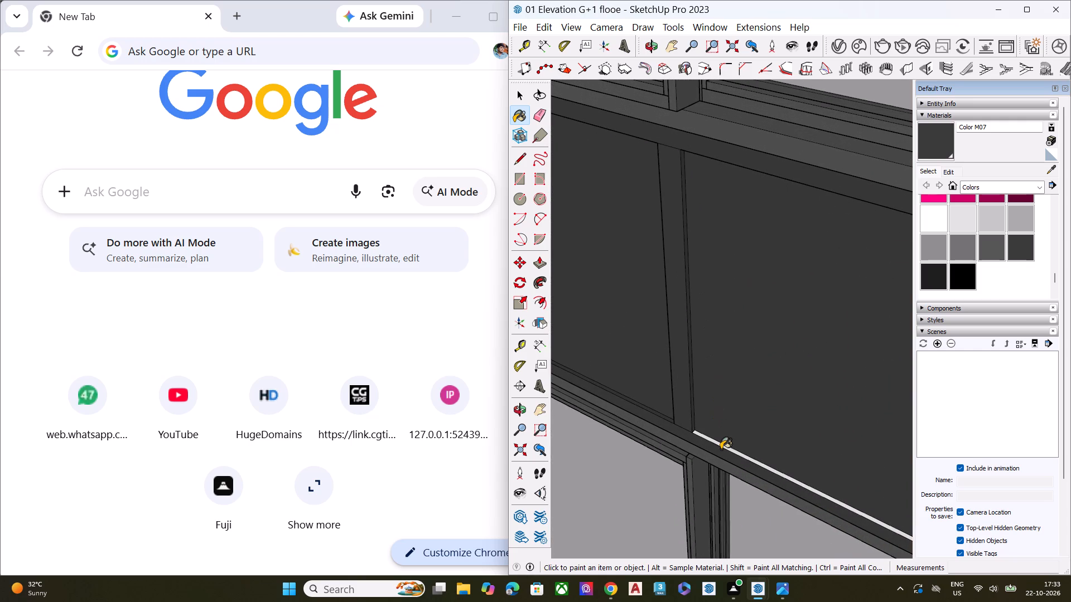
left_click(721, 445)
Paint the recess edge beside the central bar, on the middle-band panel nearest the fins, with Color M07.
scroll(621, 275, "down", 16)
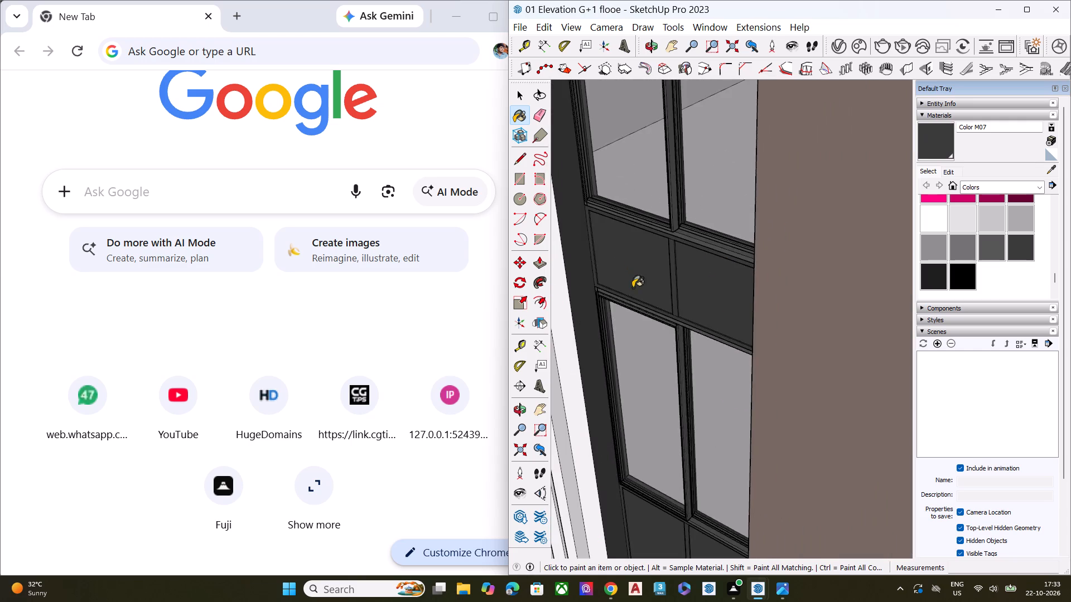
middle_click_drag(638, 281, 998, 181)
scroll(856, 225, "up", 9)
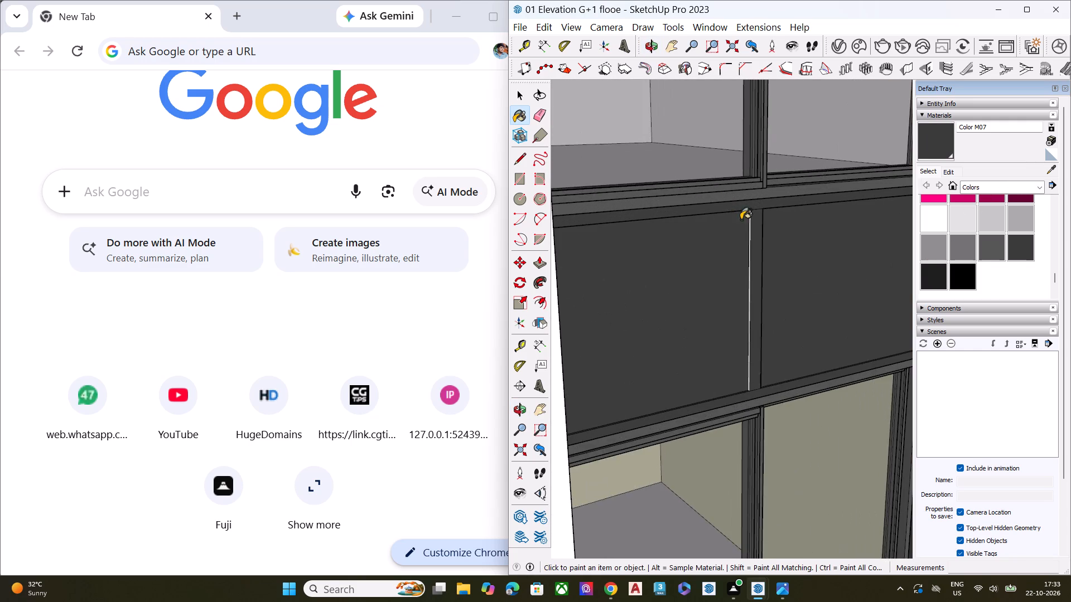
scroll(754, 220, "up", 1)
scroll(755, 220, "down", 1)
scroll(756, 220, "up", 5)
left_click(746, 213)
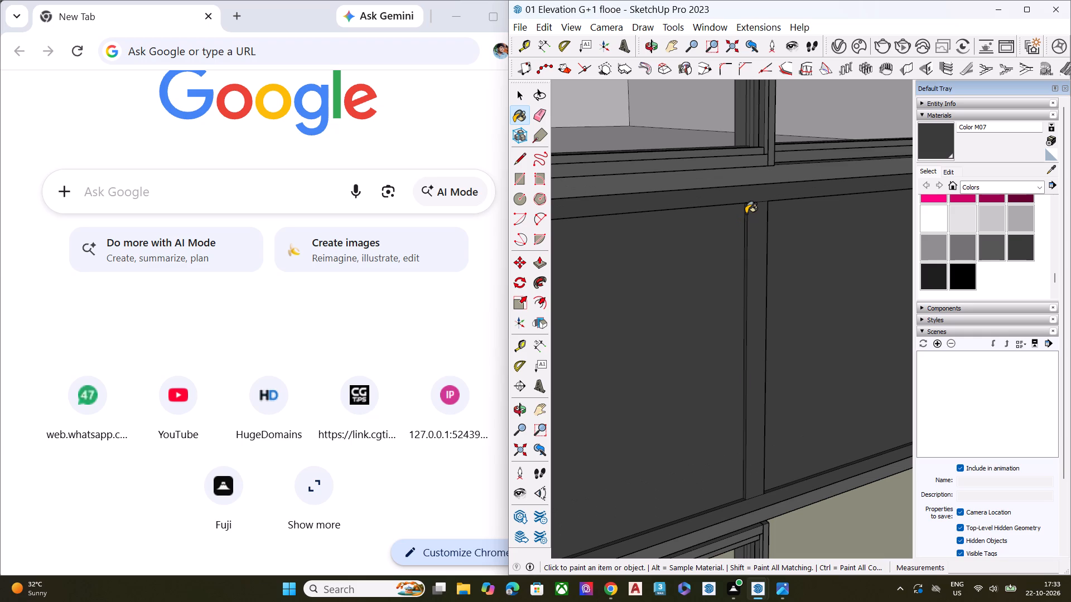
Paint the outer recess edge of the middle-band panel farthest from the fins with Color M07.
scroll(715, 220, "down", 2)
scroll(708, 219, "up", 1)
scroll(705, 219, "down", 4)
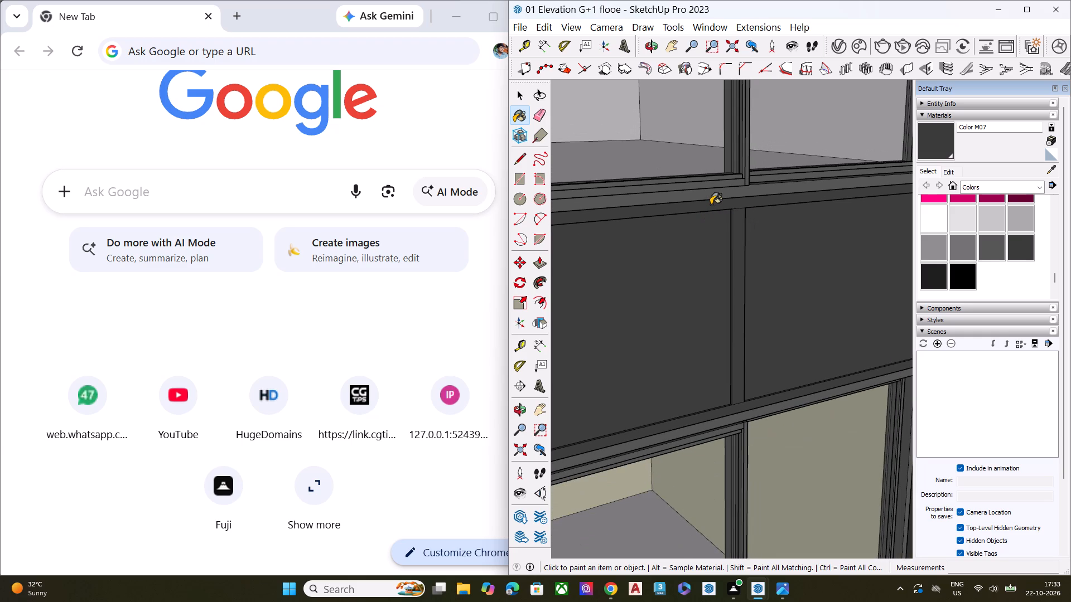
scroll(723, 196, "down", 3)
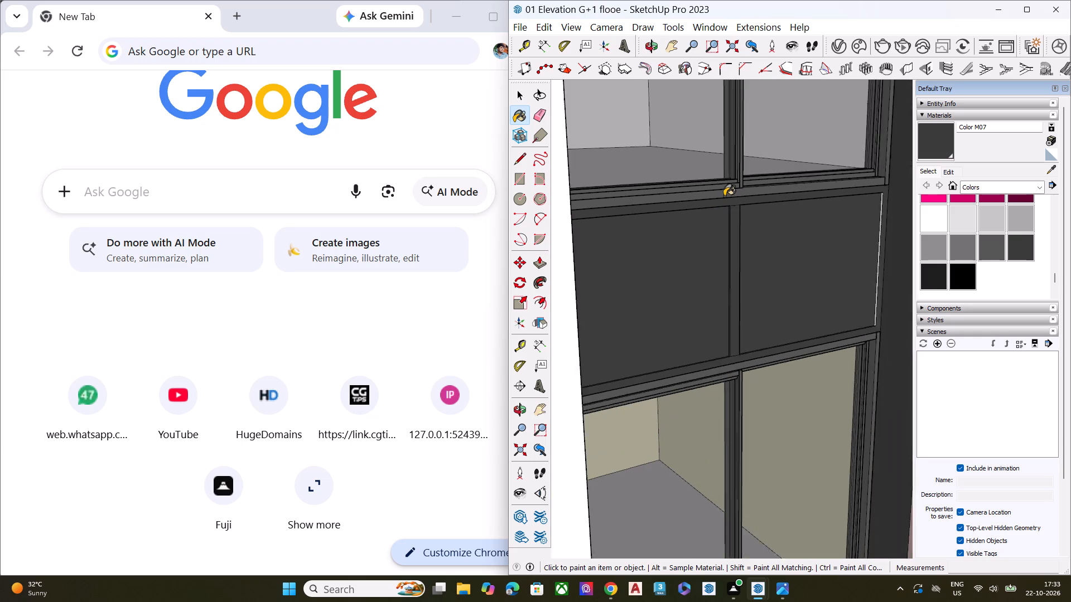
scroll(724, 196, "down", 6)
scroll(797, 264, "up", 13)
scroll(827, 147, "up", 6)
scroll(827, 146, "down", 1)
scroll(827, 146, "up", 5)
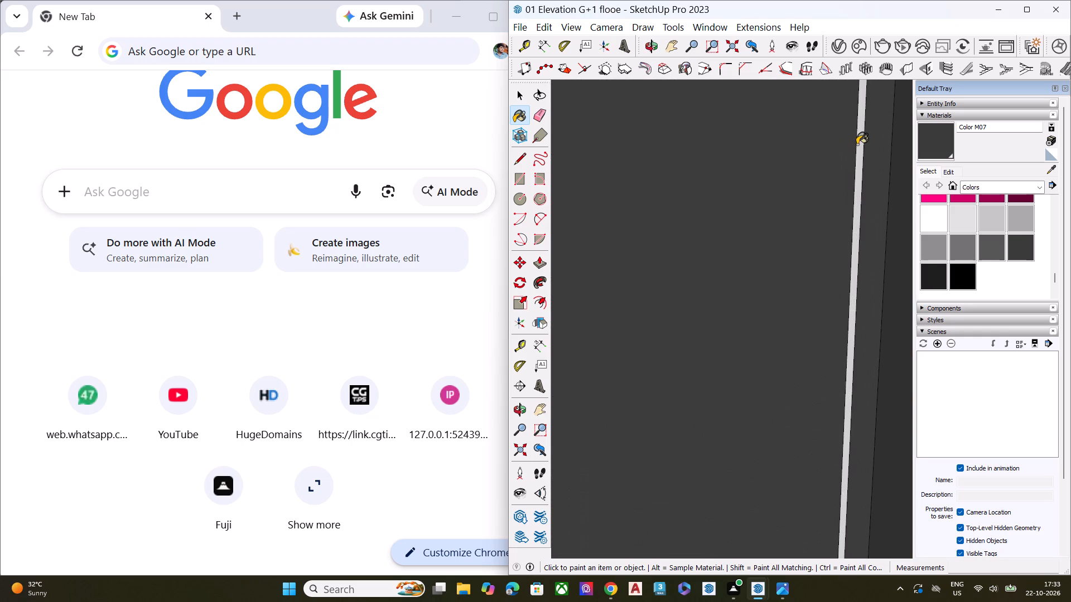
left_click(859, 148)
Paint the thin upper recess edges of both middle-band panels with Color M07.
scroll(848, 163, "down", 2)
scroll(845, 168, "up", 1)
scroll(843, 169, "down", 11)
scroll(853, 260, "up", 1)
scroll(855, 263, "down", 6)
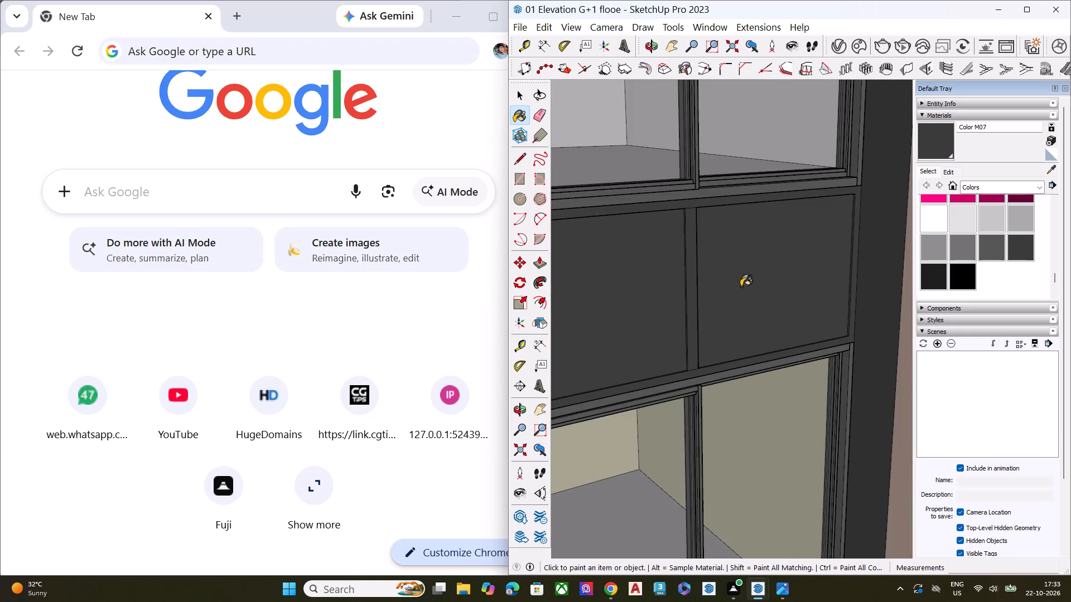
middle_click_drag(676, 268, 695, 3)
scroll(707, 188, "up", 16)
left_click(710, 220)
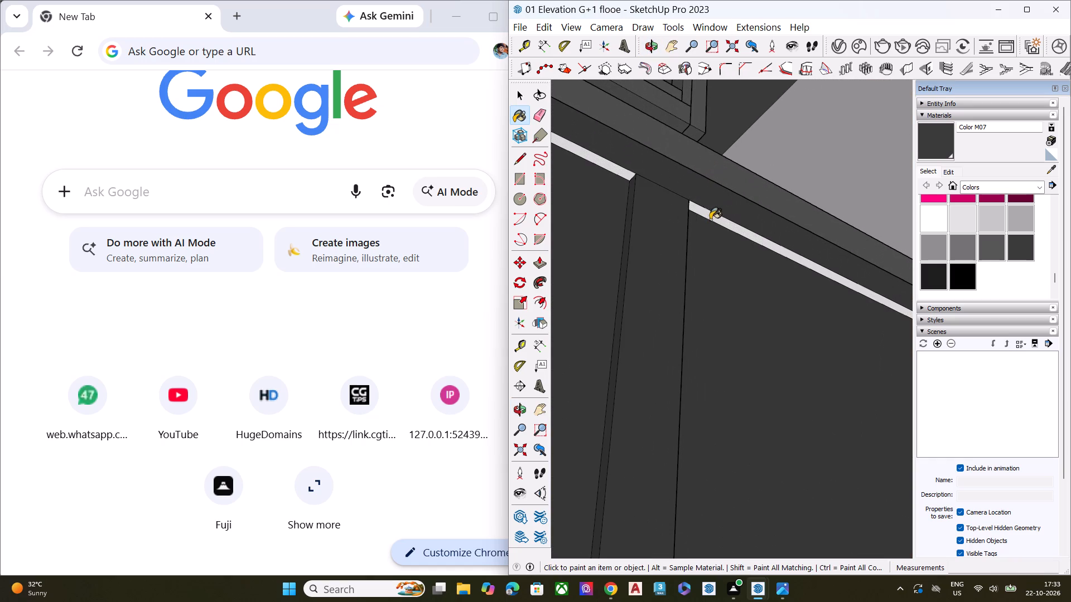
left_click(703, 212)
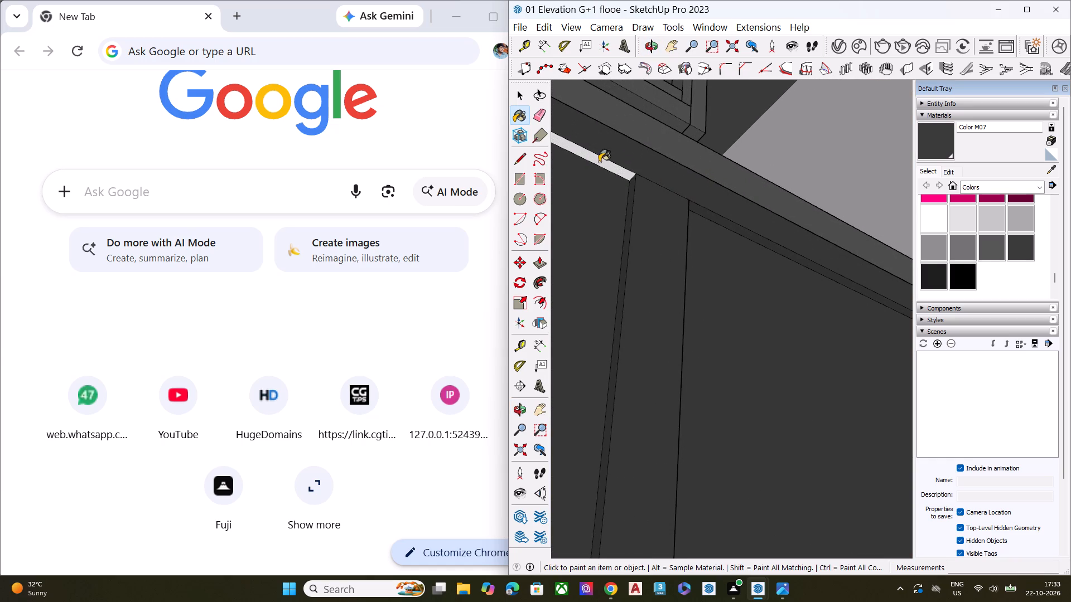
left_click(599, 163)
Examine the tall window's painted band and the colours of the whole house elevation.
scroll(688, 192, "down", 8)
scroll(803, 255, "down", 9)
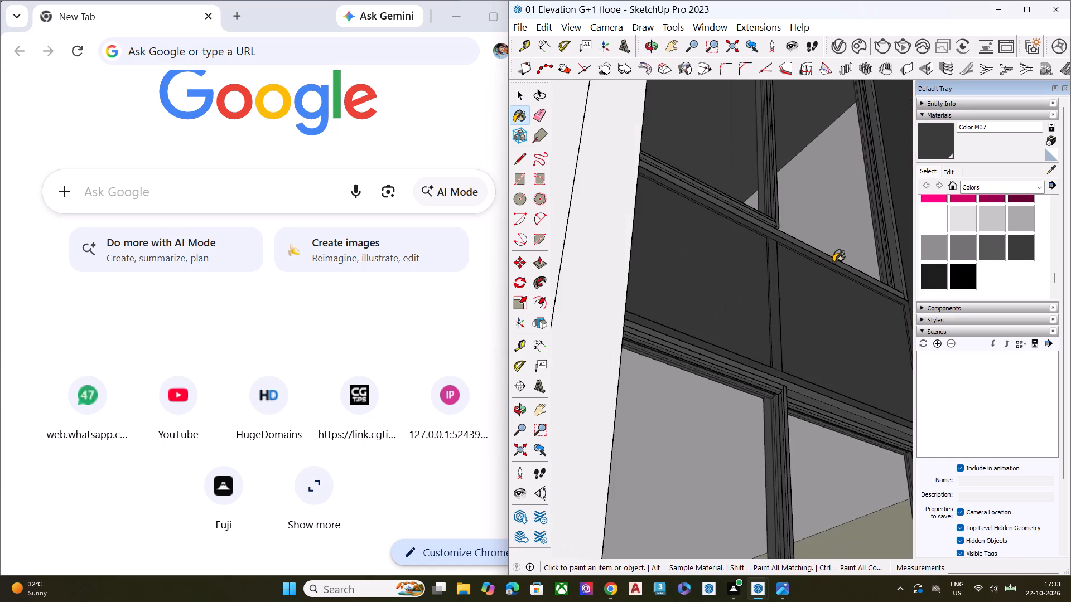
middle_click_drag(833, 263, 728, 437)
scroll(824, 266, "down", 1)
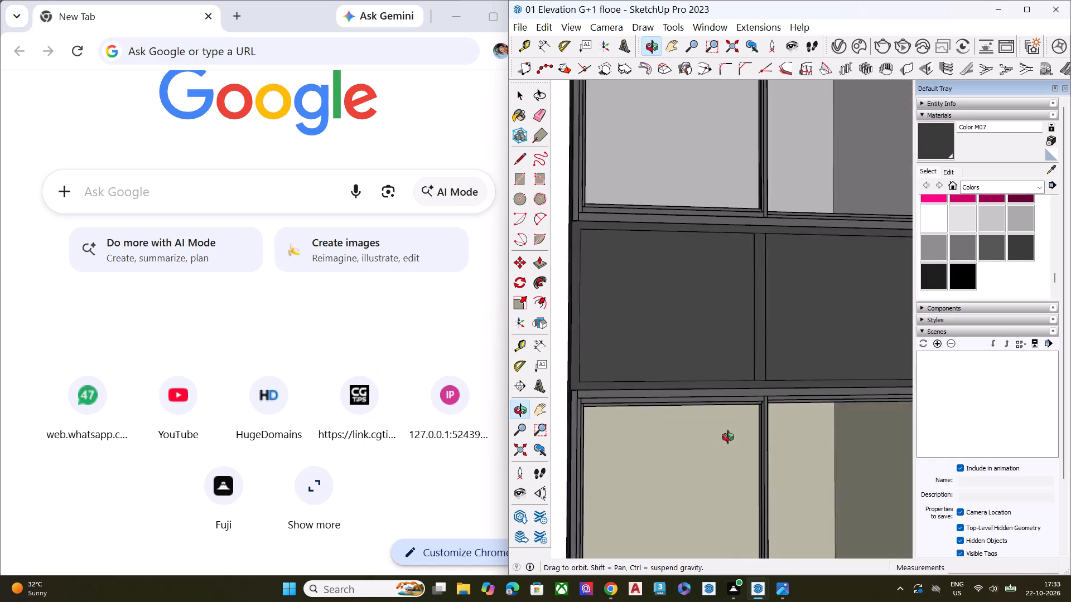
middle_click_drag(728, 437, 744, 437)
scroll(797, 332, "down", 7)
scroll(706, 334, "up", 2)
scroll(706, 334, "down", 1)
scroll(753, 293, "down", 1)
scroll(753, 293, "up", 2)
scroll(753, 293, "down", 7)
scroll(832, 262, "down", 7)
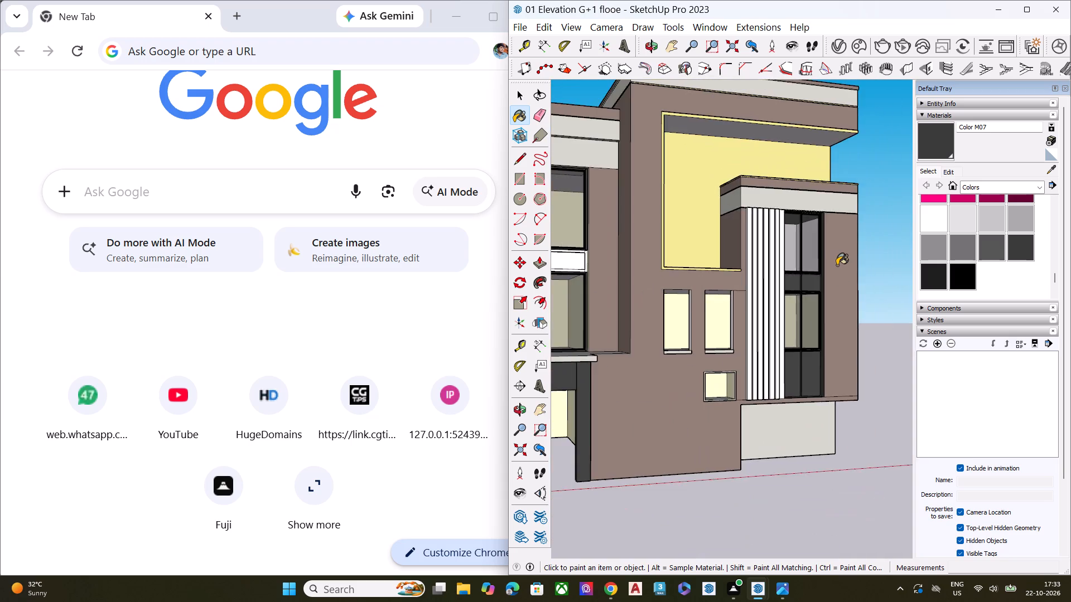
scroll(837, 265, "down", 11)
middle_click_drag(687, 290, 740, 319)
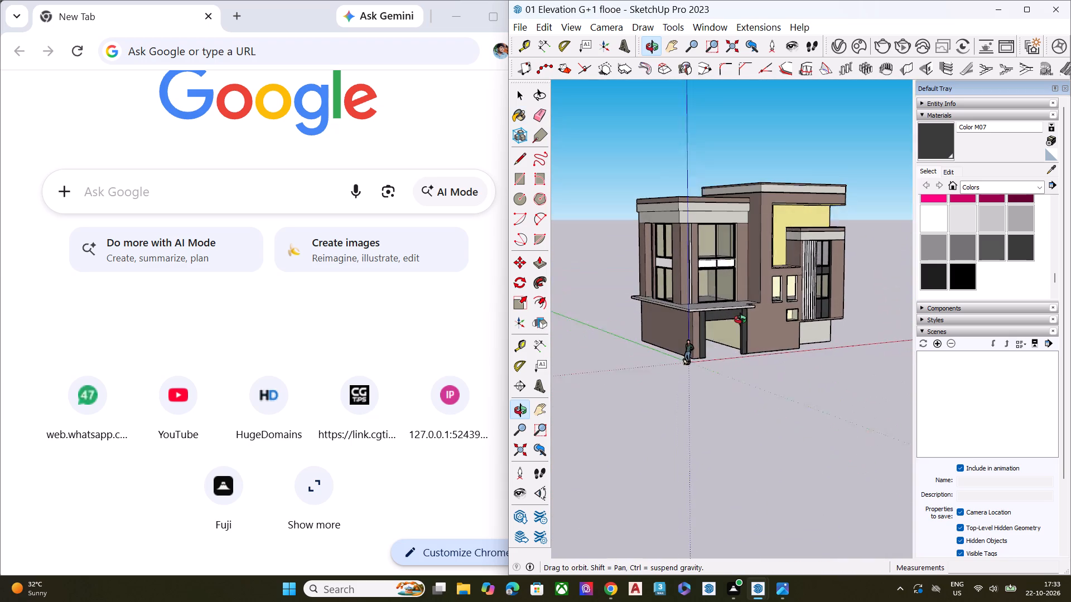
middle_click_drag(740, 319, 744, 305)
scroll(717, 261, "up", 4)
scroll(717, 260, "down", 3)
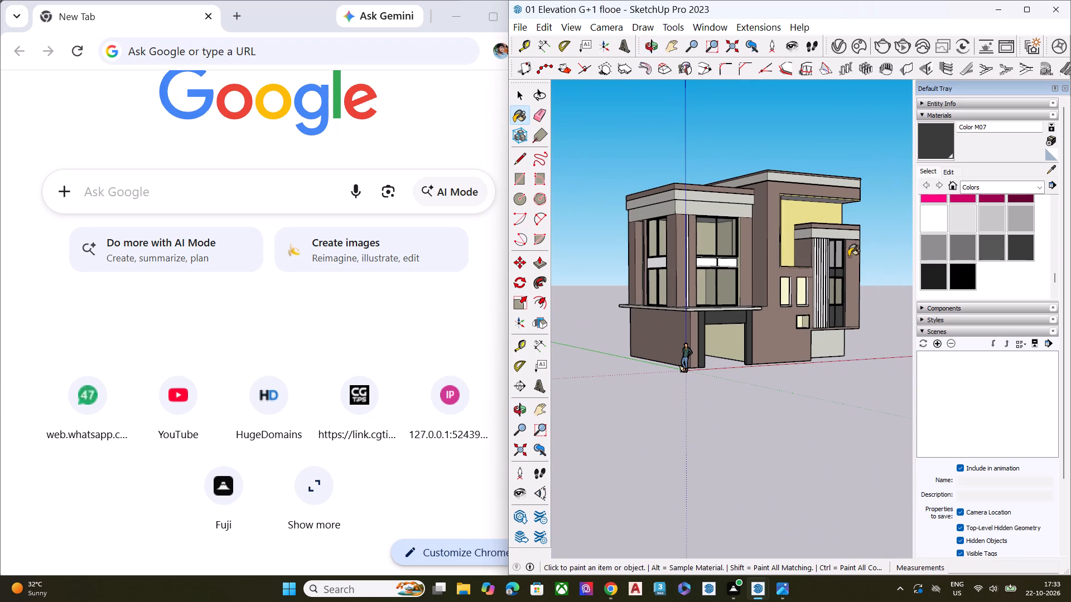
Set the brightness of Color M07 to 17, keeping its hue and saturation at 0.
left_click(951, 171)
left_click_drag(947, 246, 947, 246)
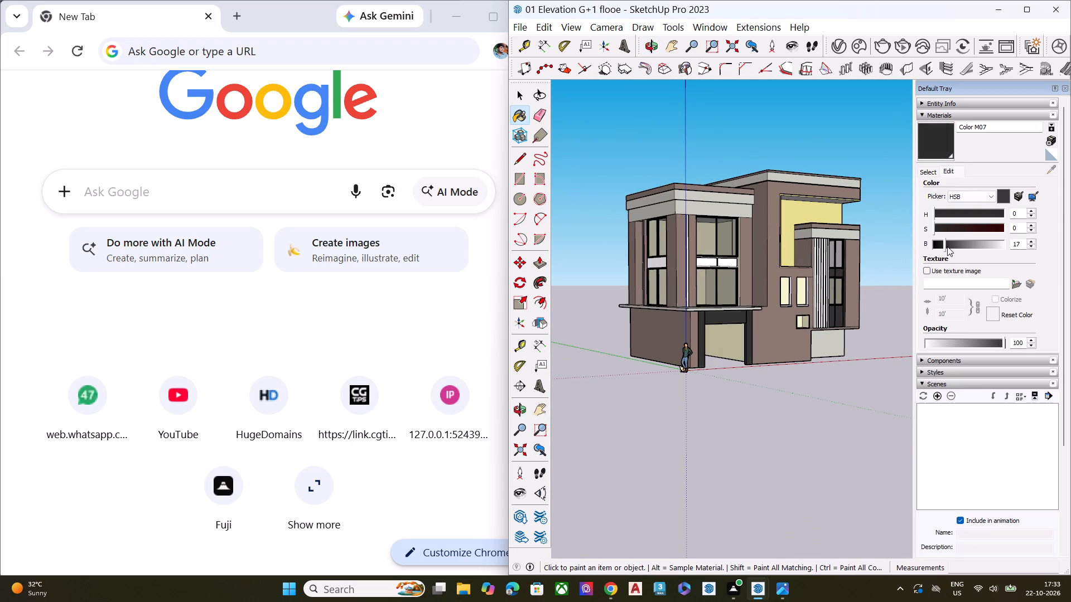
left_click_drag(947, 246, 956, 250)
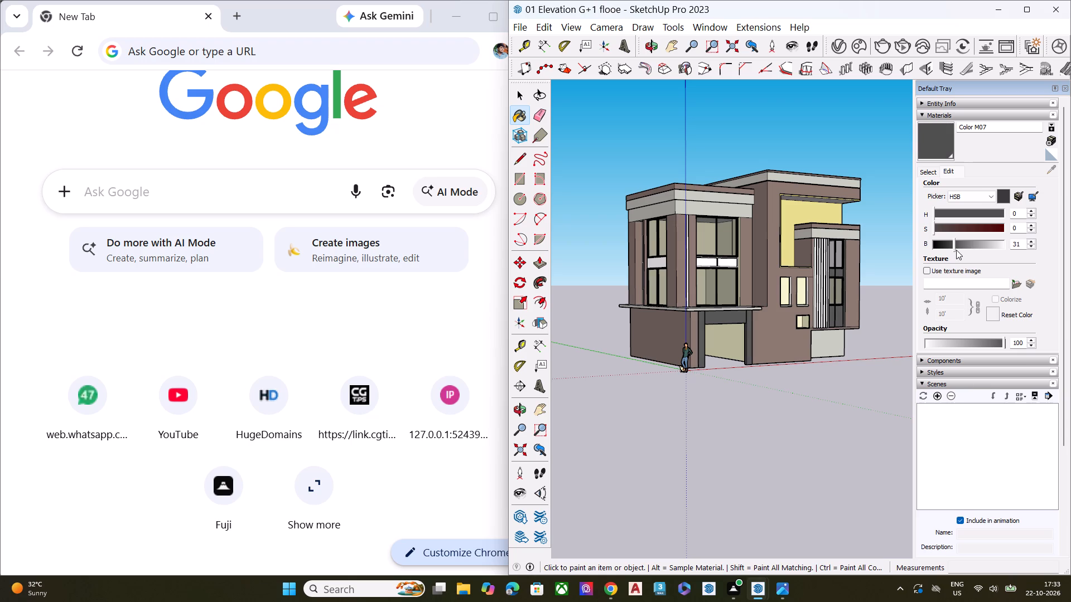
left_click_drag(956, 250, 950, 252)
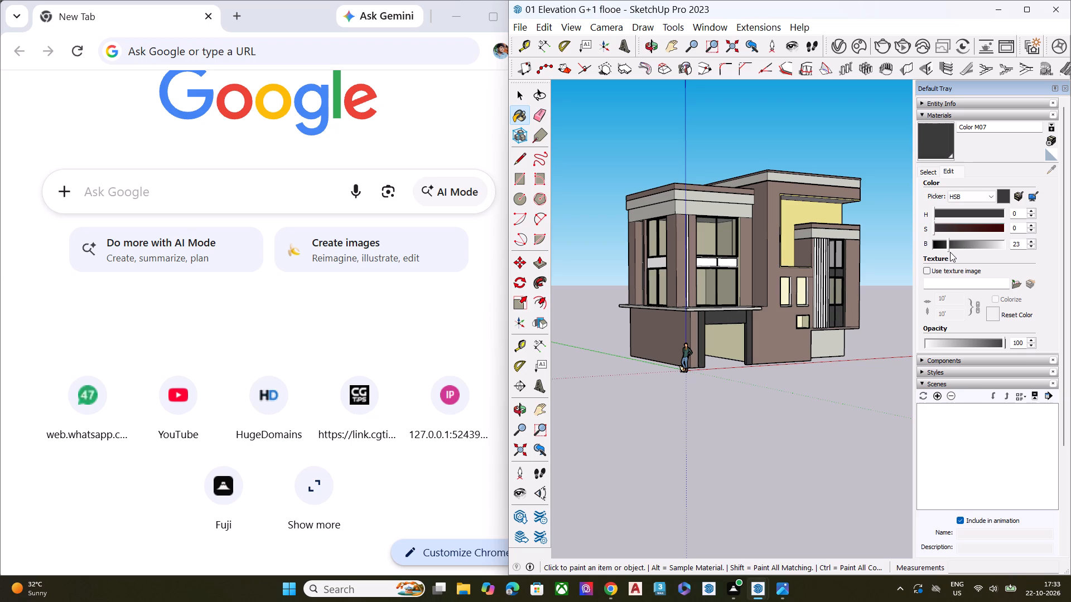
left_click_drag(950, 252, 942, 251)
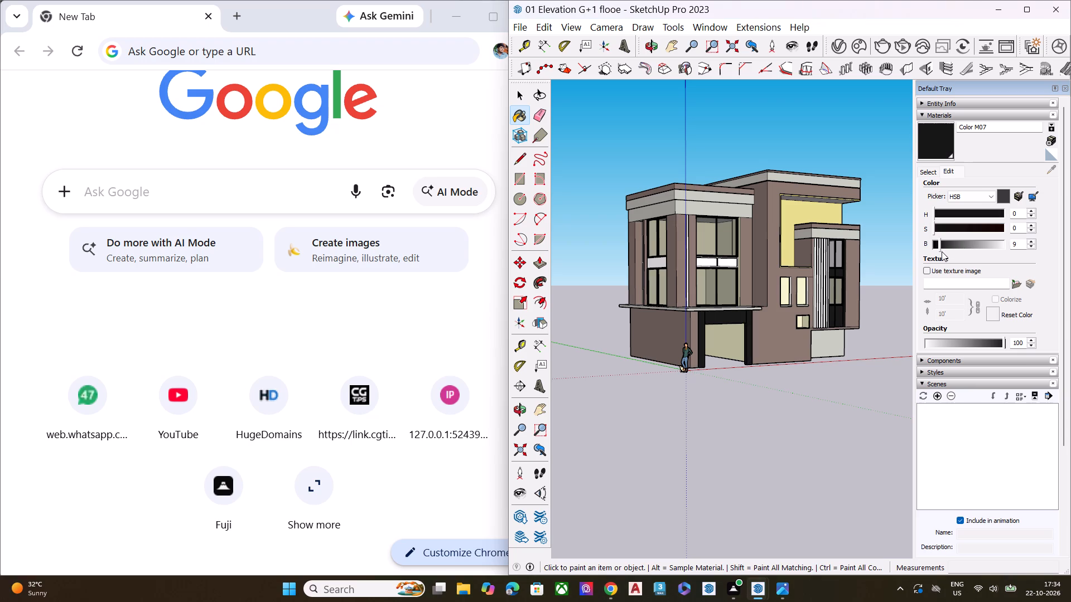
left_click_drag(942, 251, 952, 257)
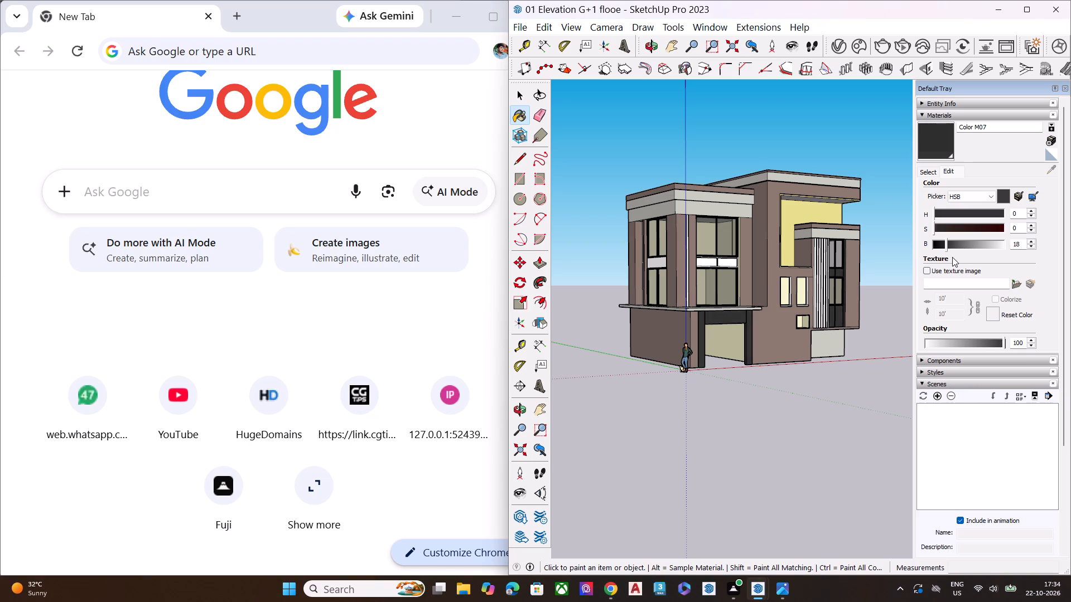
left_click_drag(952, 257, 950, 259)
left_click_drag(950, 259, 953, 260)
left_click_drag(953, 260, 947, 259)
left_click(819, 373)
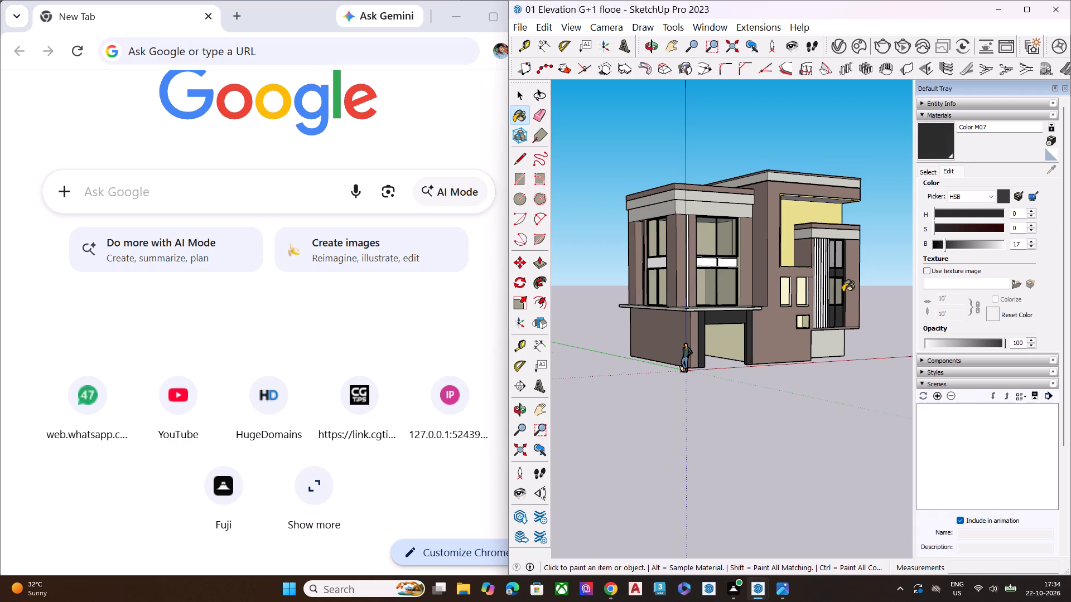
Paint both white band panels of the first-floor front window above the garage with Color M07.
scroll(839, 290, "up", 9)
scroll(841, 288, "down", 10)
scroll(689, 240, "up", 11)
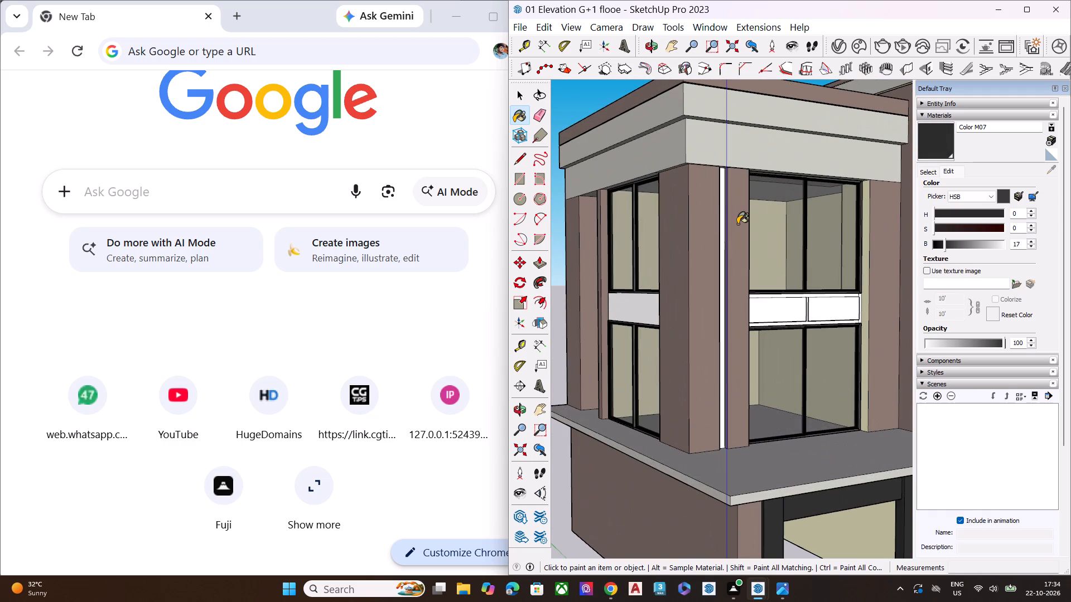
scroll(739, 221, "up", 1)
middle_click_drag(739, 220, 774, 152)
scroll(770, 158, "up", 7)
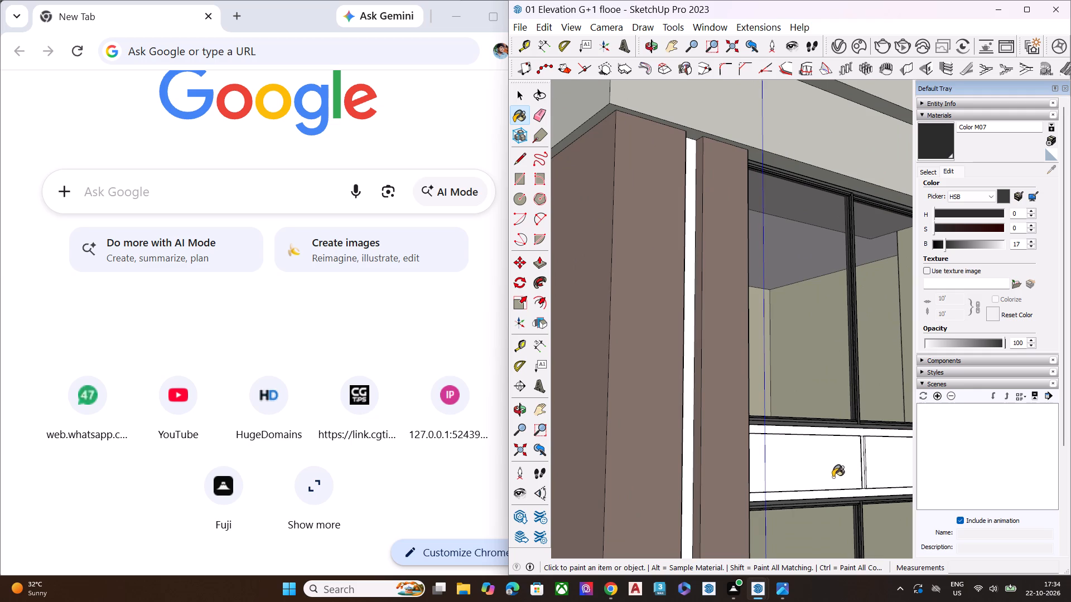
left_click(829, 479)
left_click(880, 460)
Paint the front window opening's cream side face, on the side away from the corner column, with Color M07.
scroll(781, 305, "down", 9)
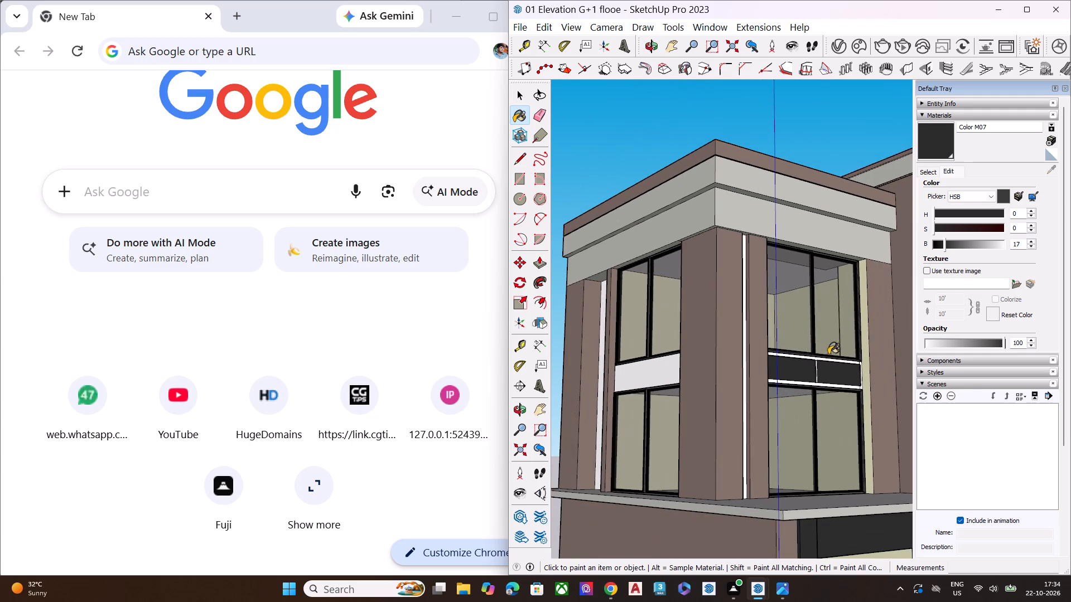
middle_click_drag(855, 384, 837, 443)
scroll(862, 367, "up", 1)
scroll(862, 366, "down", 1)
scroll(861, 366, "up", 1)
scroll(861, 366, "down", 1)
scroll(860, 366, "up", 6)
middle_click_drag(863, 356, 863, 349)
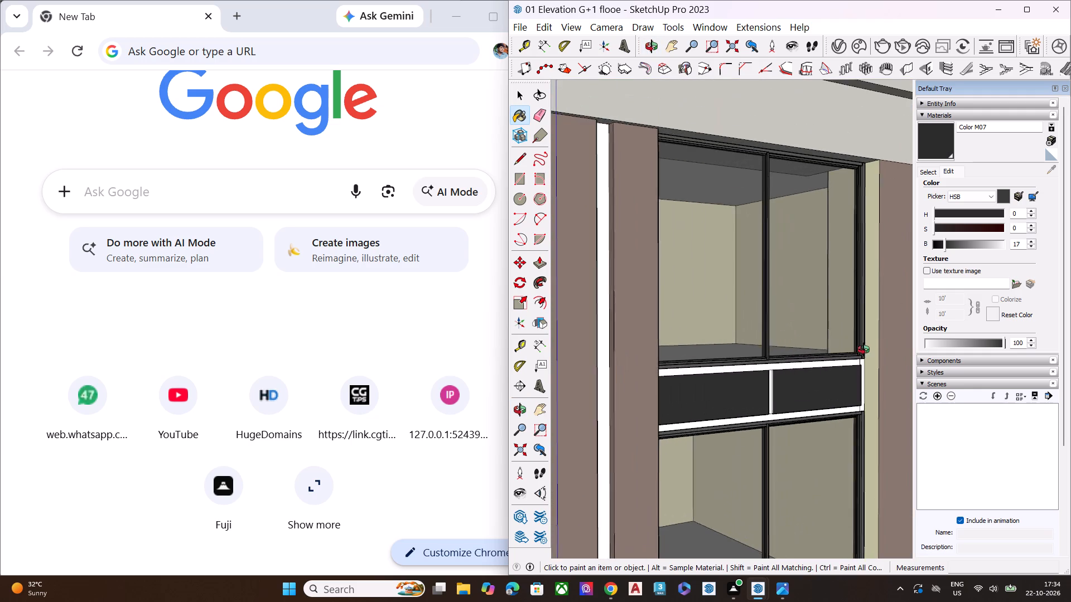
middle_click_drag(863, 349, 903, 297)
scroll(872, 261, "up", 3)
left_click(872, 261)
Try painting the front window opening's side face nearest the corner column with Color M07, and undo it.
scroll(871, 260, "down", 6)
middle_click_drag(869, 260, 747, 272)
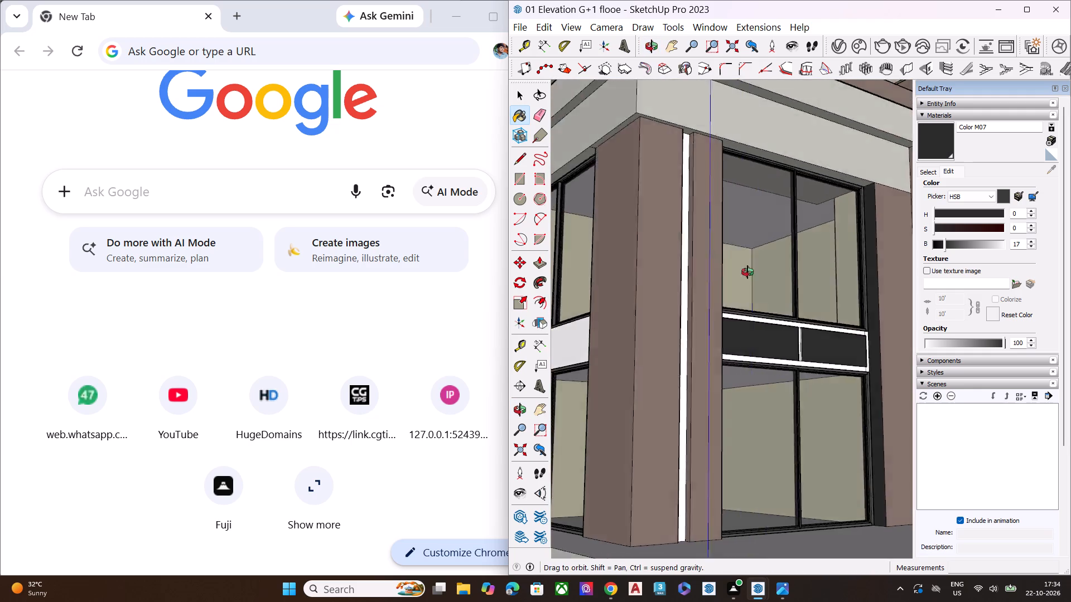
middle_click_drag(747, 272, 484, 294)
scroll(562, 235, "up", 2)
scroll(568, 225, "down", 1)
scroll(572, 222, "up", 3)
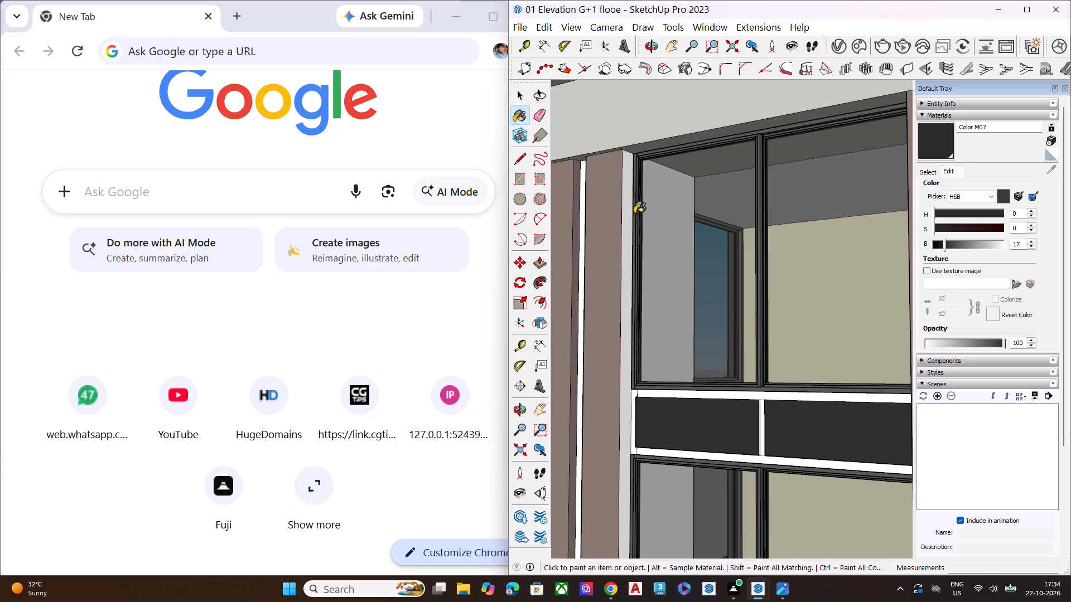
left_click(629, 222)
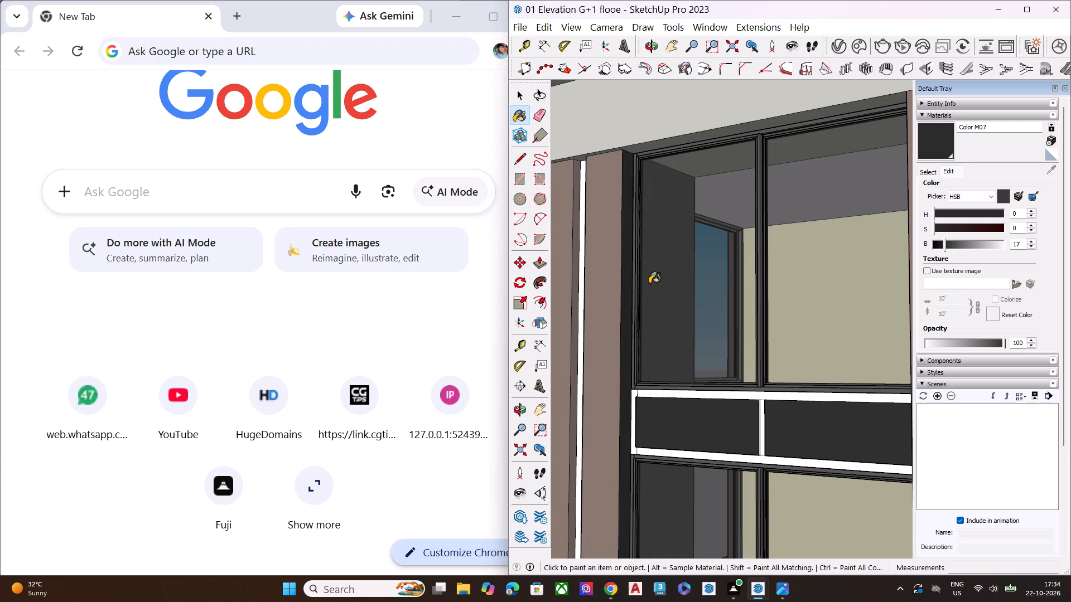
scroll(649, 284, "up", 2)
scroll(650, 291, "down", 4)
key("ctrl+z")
Move the upper frame of the first-floor front window along the opening, away from the side face nearest the corner column.
key("space")
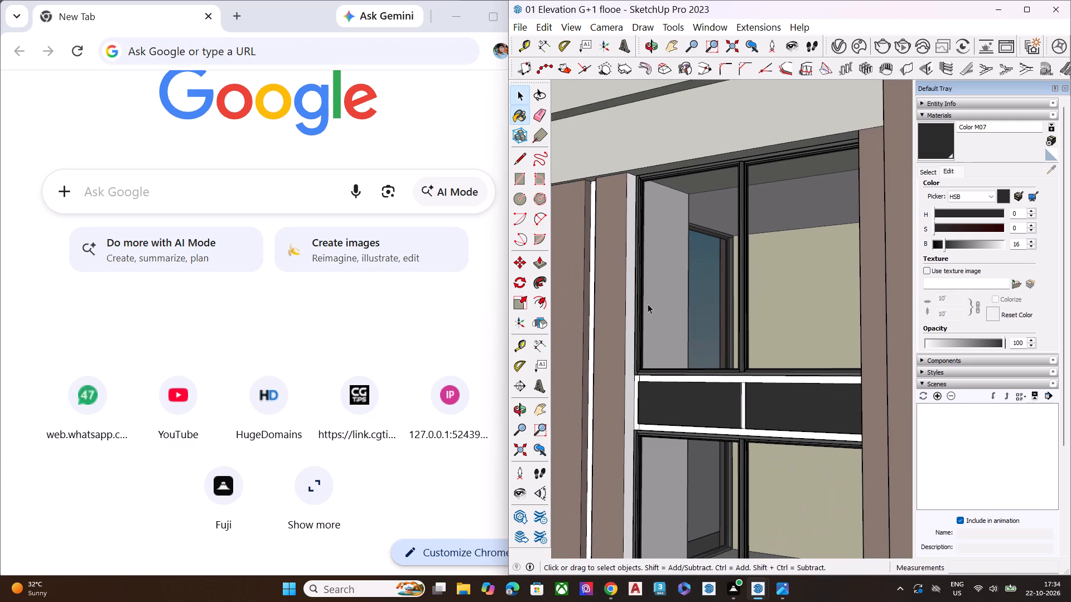
left_click(648, 313)
key("m")
left_click(648, 365)
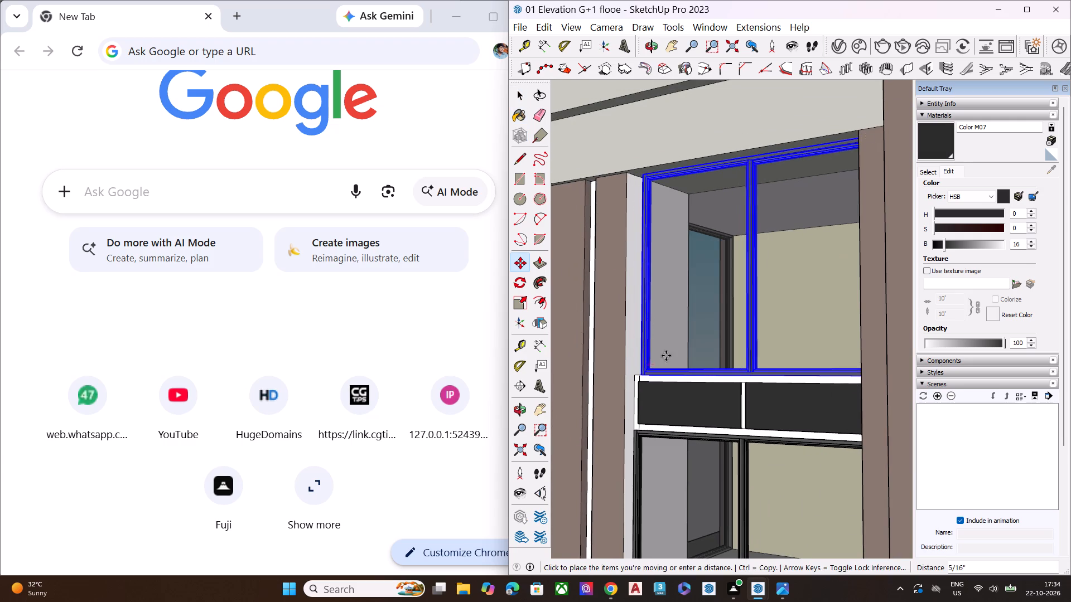
left_click(713, 352)
key("space")
Draw a vertical line about 8' 2 1/4" long on the side face, from the dark band's top corner up to the soffit.
middle_click_drag(661, 409, 612, 506)
scroll(603, 444, "up", 3)
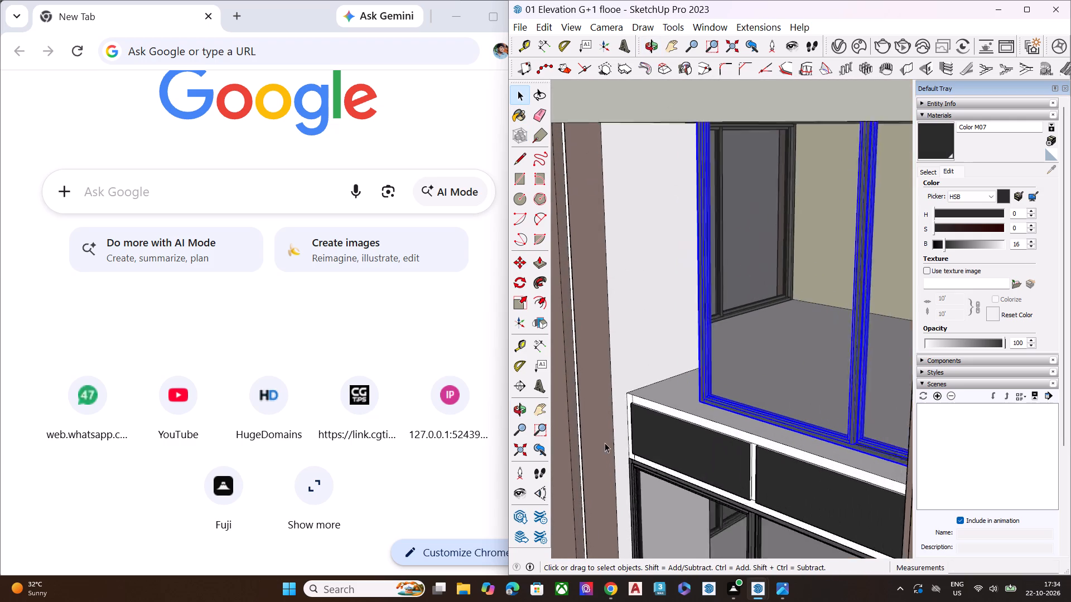
scroll(605, 443, "up", 2)
key("l")
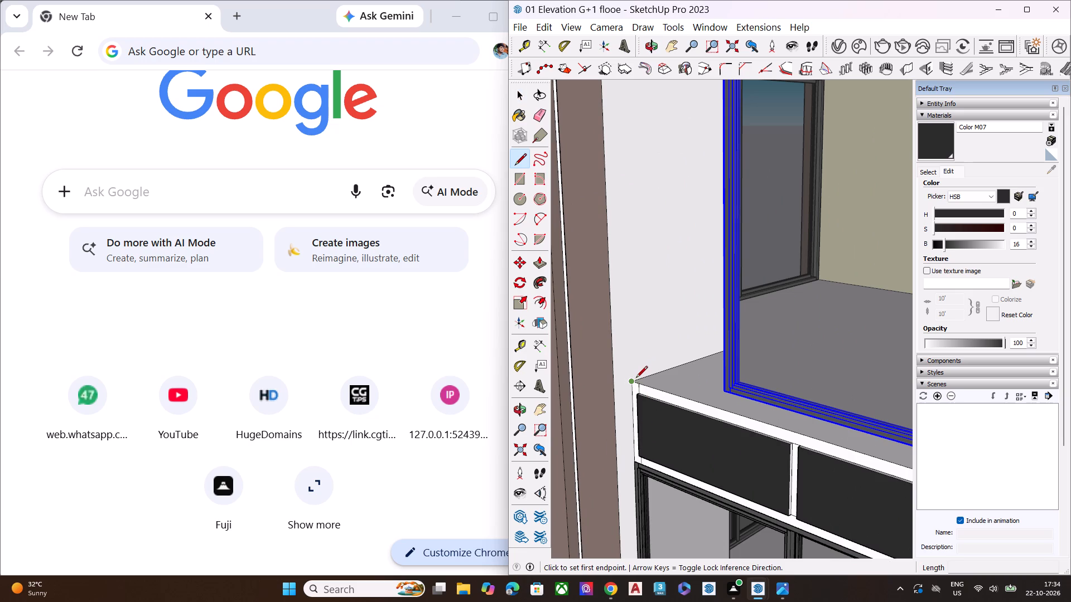
left_click(631, 380)
scroll(652, 336, "down", 10)
middle_click_drag(669, 363, 645, 201)
scroll(645, 201, "up", 9)
left_click(667, 279)
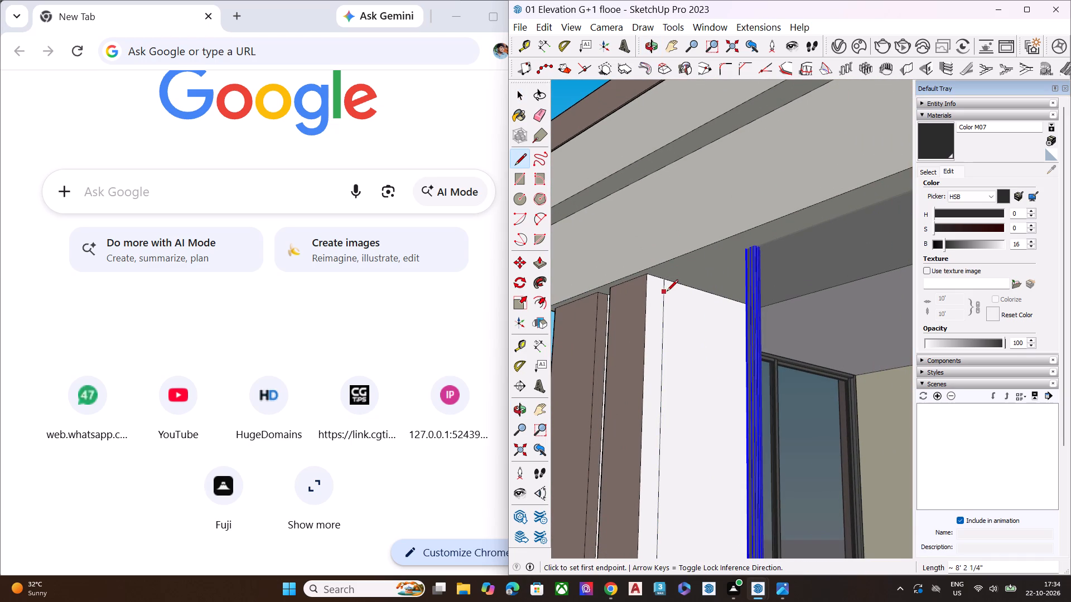
scroll(670, 270, "up", 1)
scroll(670, 270, "down", 1)
scroll(670, 270, "up", 4)
scroll(739, 234, "down", 17)
key("space")
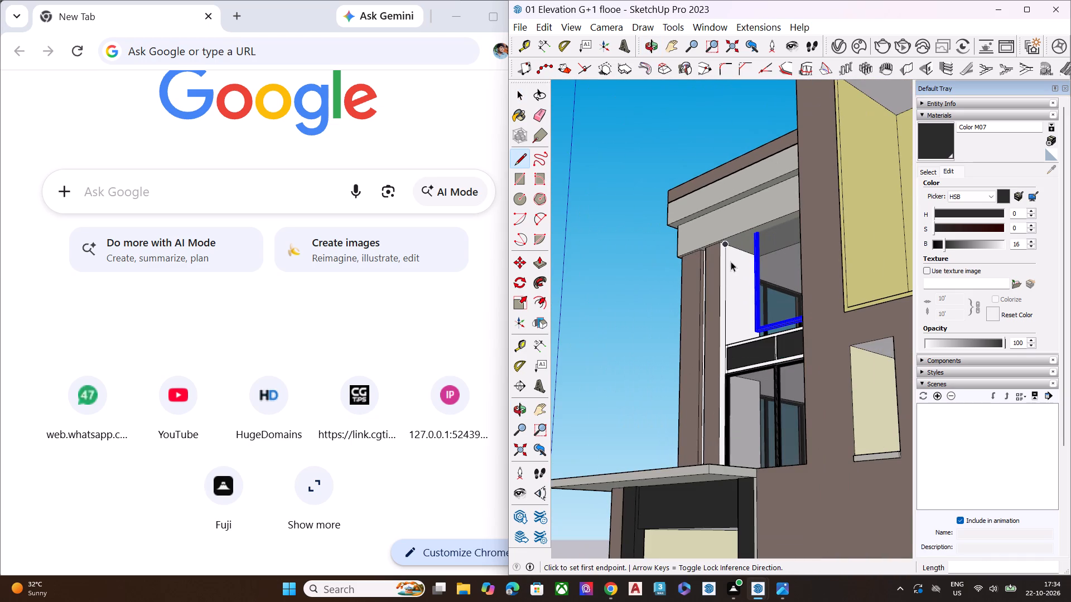
Move the lower window frame beneath the dark band along the opening, away from the same side face.
scroll(748, 431, "down", 1)
scroll(748, 431, "up", 5)
middle_click_drag(742, 417, 742, 441)
scroll(742, 441, "up", 6)
scroll(730, 349, "down", 1)
scroll(727, 343, "up", 1)
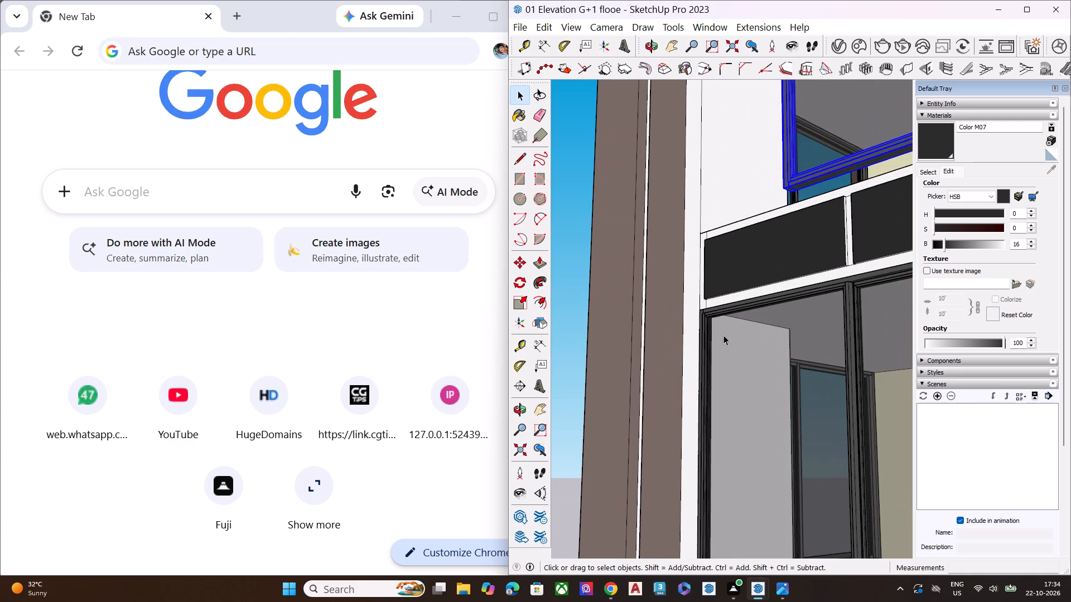
left_click(706, 328)
key("m")
left_click(706, 328)
left_click(769, 327)
key("space")
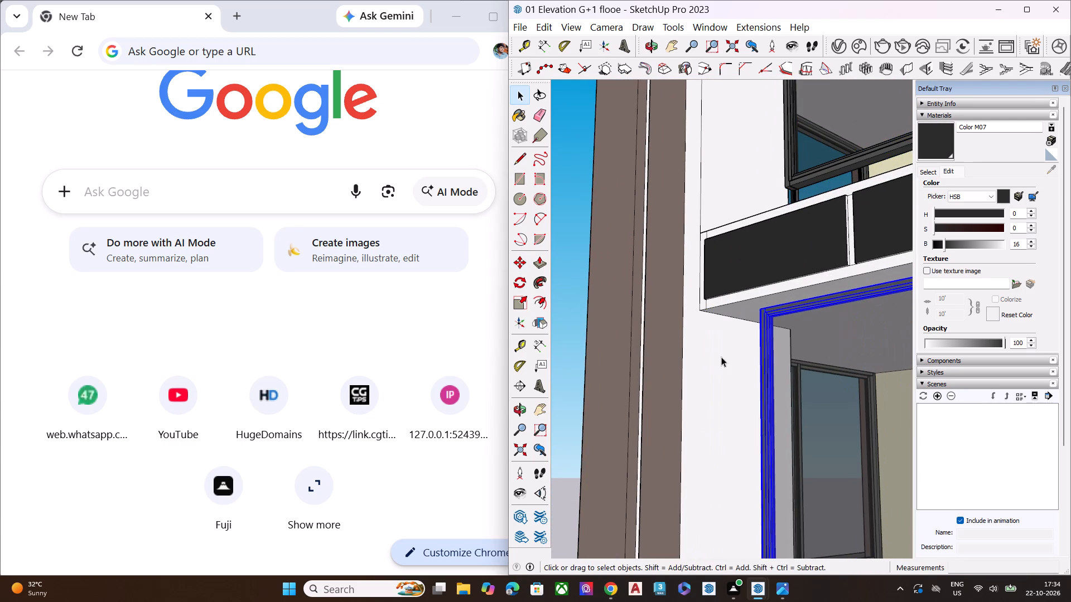
Draw a vertical line on the lower side face from the band's bottom corner down to the slab.
key("l")
left_click(700, 308)
scroll(705, 382, "down", 7)
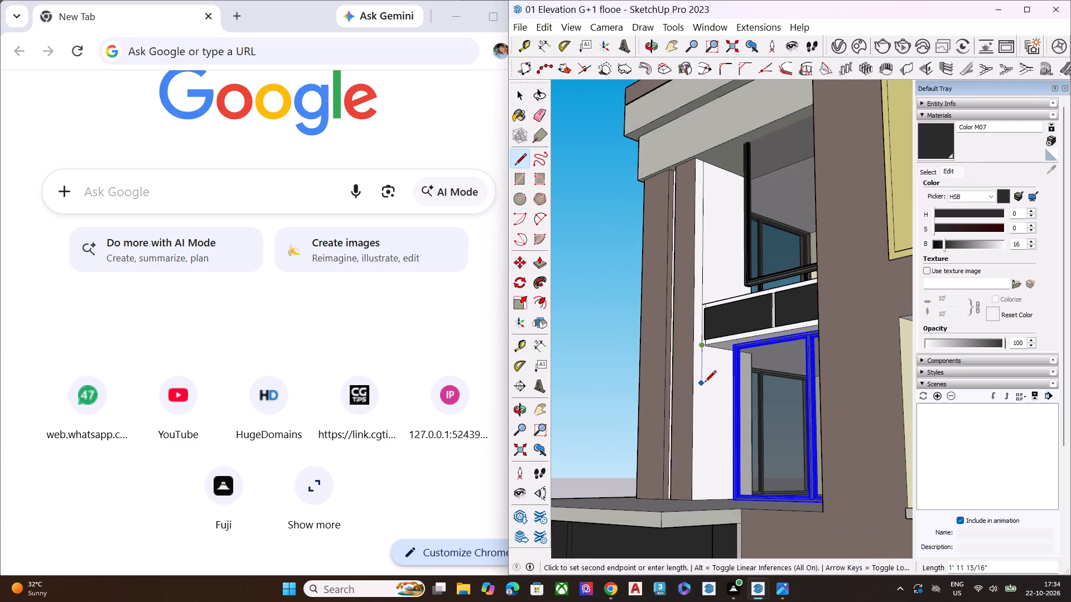
scroll(705, 383, "down", 5)
scroll(705, 383, "up", 4)
scroll(705, 383, "down", 3)
middle_click_drag(705, 396, 697, 503)
scroll(720, 467, "up", 7)
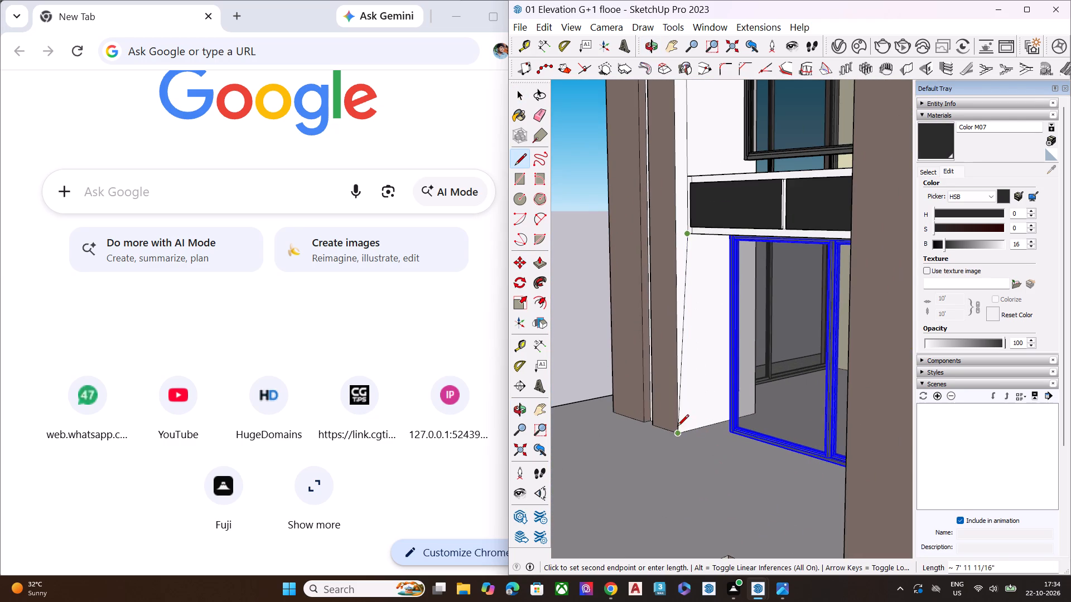
left_click(690, 430)
key("space")
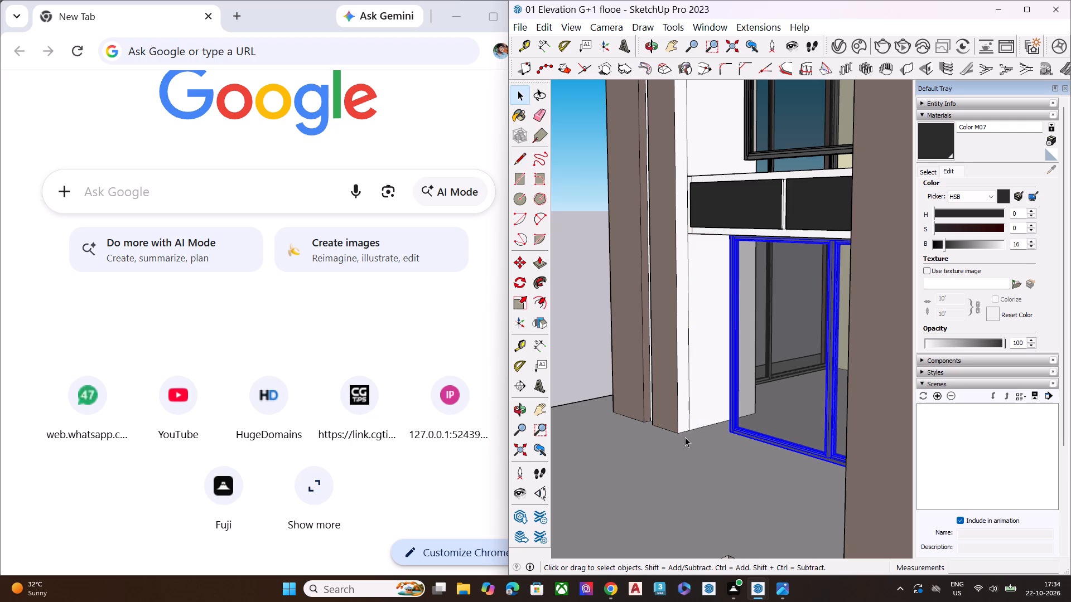
Draw a line about 10' 1" long on the slab across the base of the front window opening.
scroll(683, 441, "up", 4)
key("l")
left_click(674, 430)
scroll(629, 448, "down", 9)
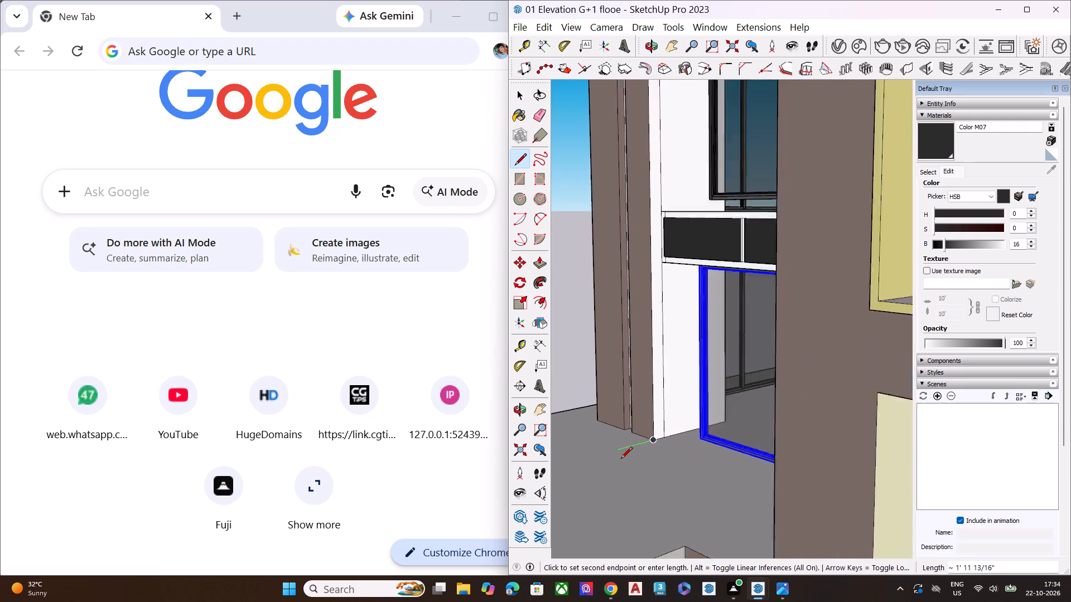
scroll(621, 459, "down", 3)
scroll(624, 465, "up", 1)
middle_click_drag(628, 473, 818, 512)
scroll(843, 500, "up", 1)
scroll(721, 486, "down", 5)
middle_click_drag(743, 477, 817, 460)
scroll(817, 460, "up", 3)
scroll(812, 467, "down", 1)
scroll(811, 469, "up", 4)
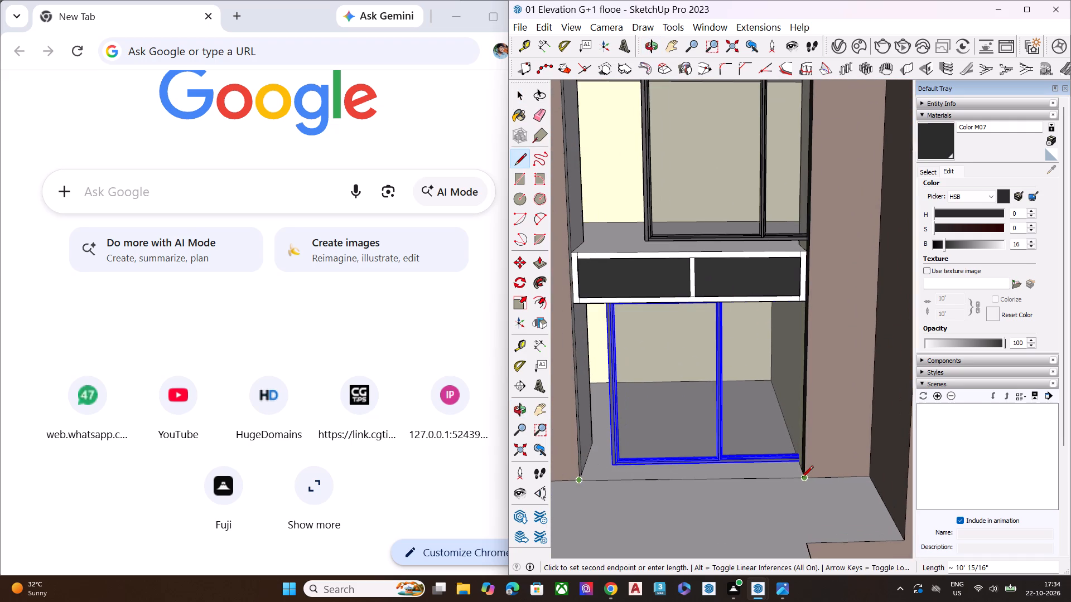
left_click(802, 479)
middle_click_drag(798, 495, 756, 601)
scroll(765, 472, "up", 5)
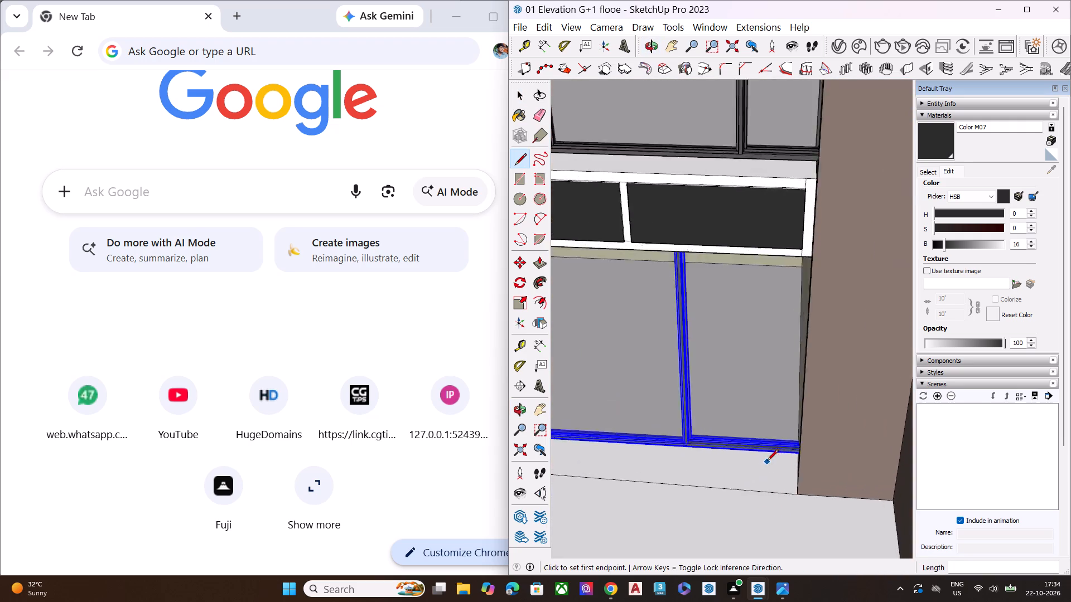
scroll(767, 462, "up", 3)
key("space")
Move the lower window frame back against the side face nearest the corner column, aligning its bottom corner with the new vertical line.
scroll(773, 465, "down", 1)
scroll(773, 465, "up", 1)
scroll(774, 465, "down", 7)
left_click(633, 431)
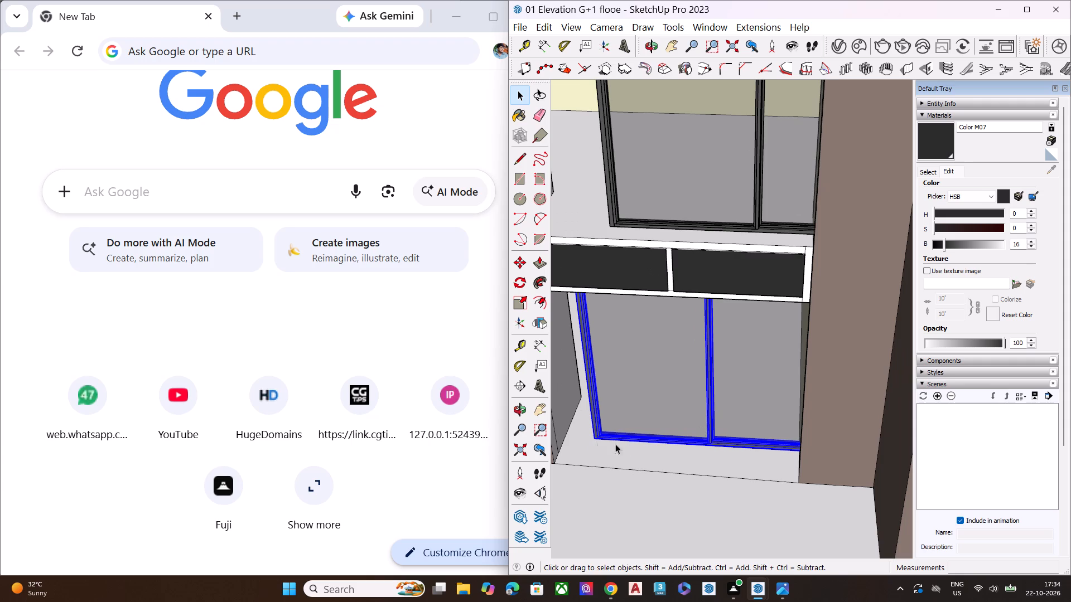
middle_click(593, 439)
key("m")
left_click(583, 441)
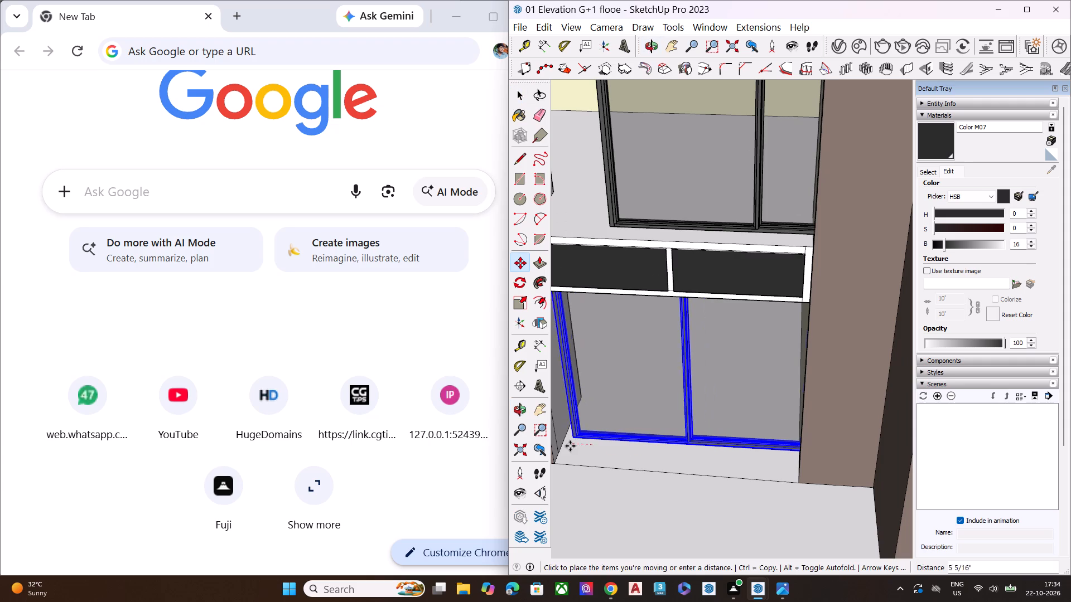
middle_click_drag(578, 452, 754, 452)
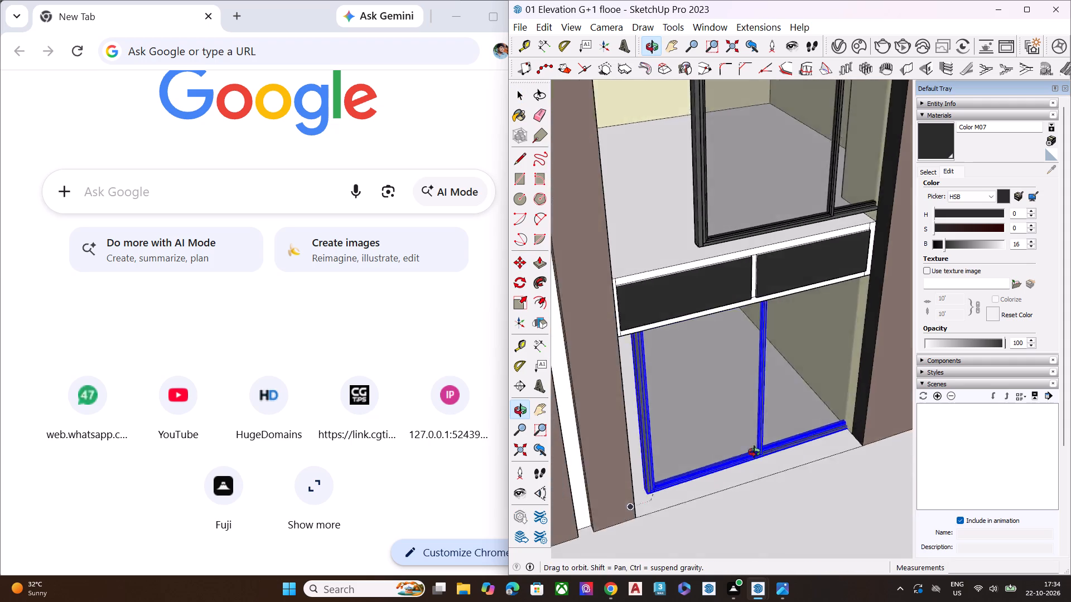
middle_click_drag(754, 452, 804, 450)
scroll(778, 465, "up", 6)
middle_click_drag(599, 495, 497, 537)
scroll(590, 496, "down", 1)
scroll(572, 492, "up", 1)
scroll(687, 465, "down", 9)
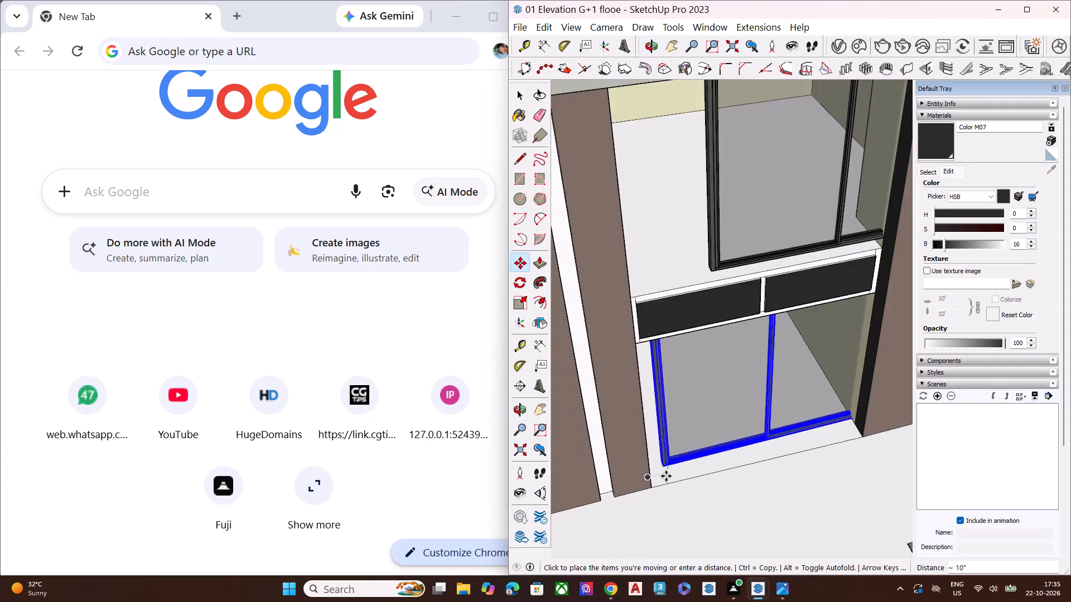
middle_click_drag(664, 476, 405, 520)
scroll(582, 450, "up", 8)
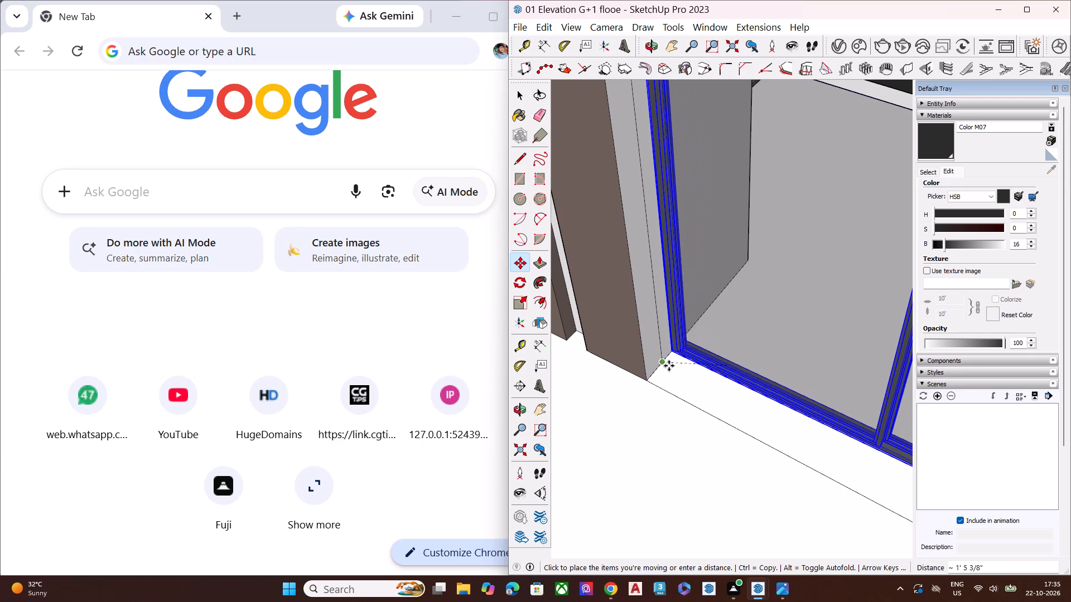
left_click(658, 369)
scroll(665, 362, "up", 11)
scroll(656, 370, "down", 2)
scroll(650, 375, "up", 8)
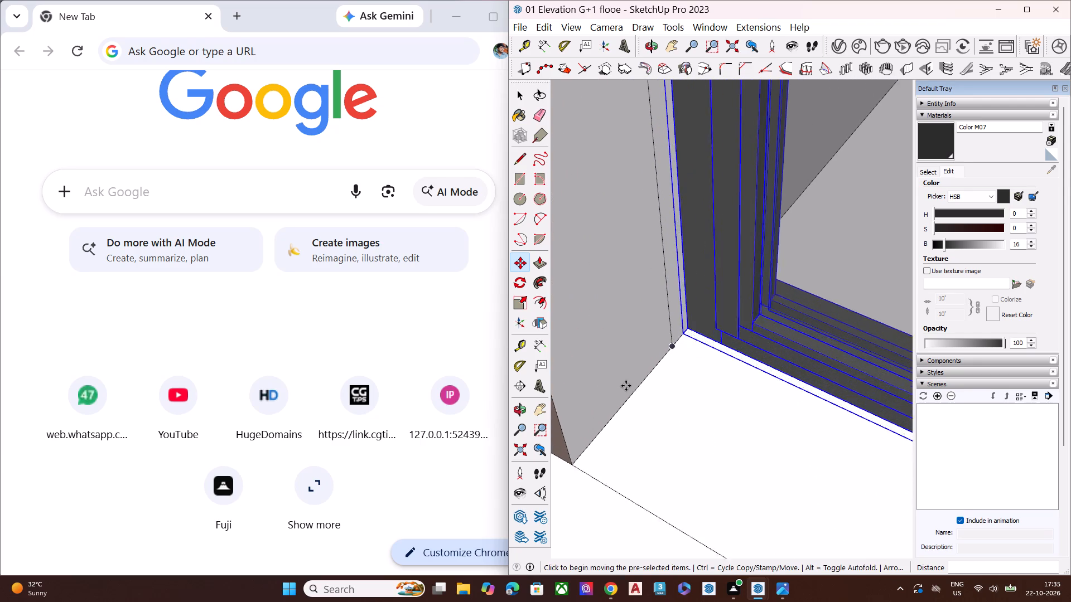
left_click(696, 326)
left_click(678, 344)
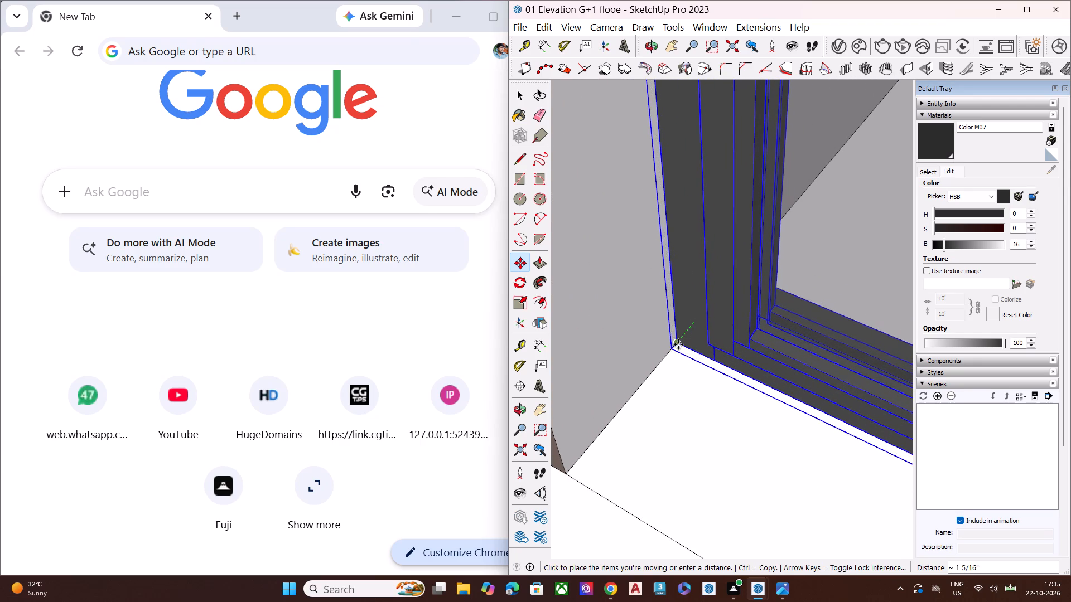
key("space")
scroll(660, 393, "down", 5)
scroll(671, 396, "up", 2)
left_click(673, 397)
scroll(678, 358, "down", 20)
scroll(678, 358, "down", 2)
scroll(681, 353, "up", 2)
scroll(681, 353, "down", 6)
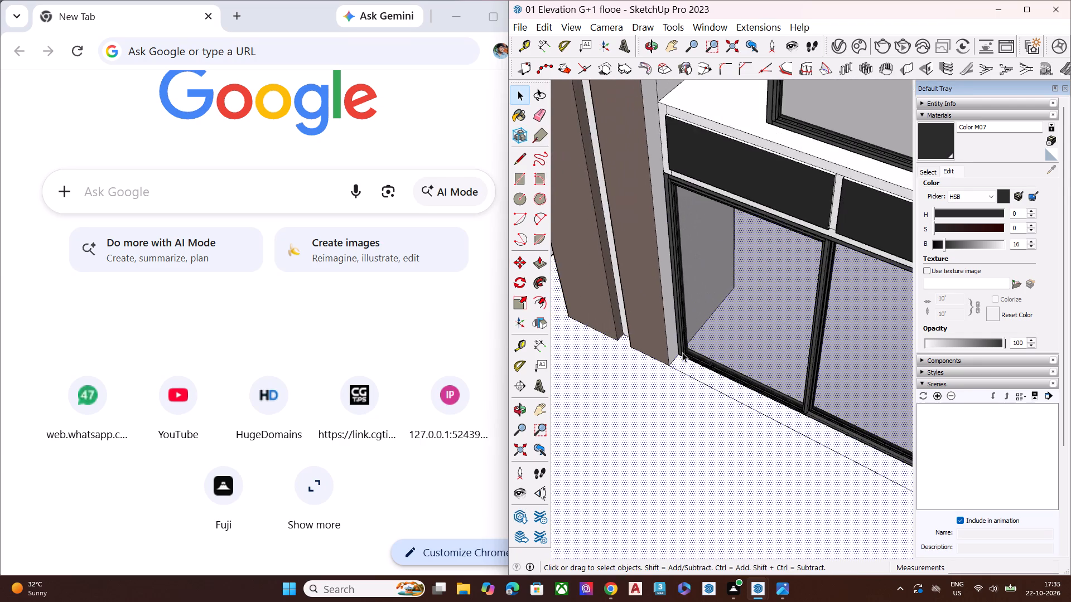
scroll(682, 352, "down", 15)
left_click(602, 340)
Move the upper window frame back across the opening to the side face nearest the corner column.
middle_click_drag(687, 363, 658, 241)
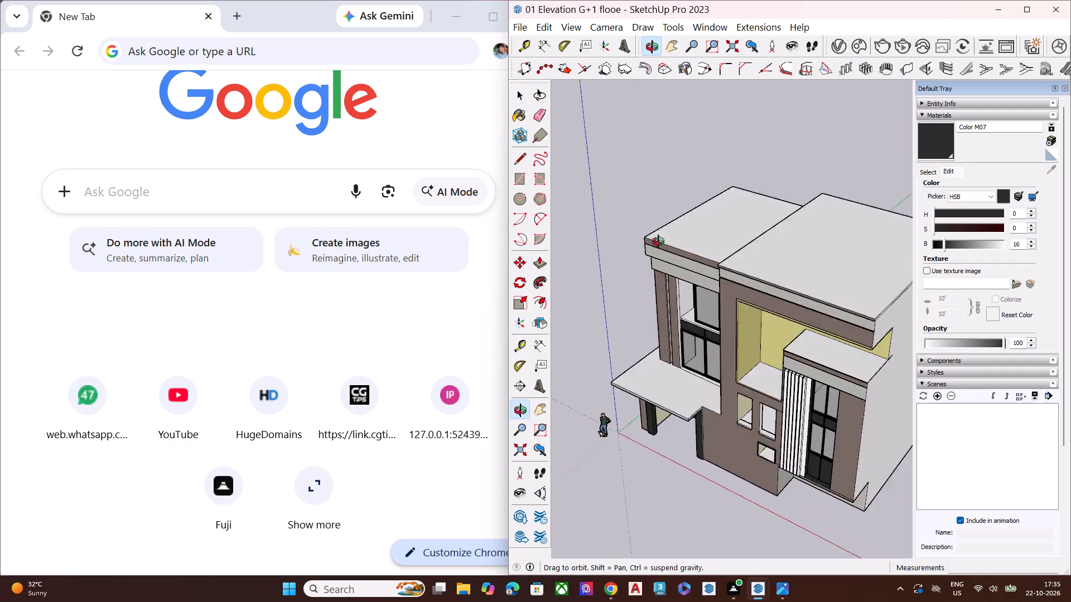
middle_click_drag(658, 241, 660, 184)
scroll(661, 187, "up", 10)
middle_click_drag(714, 312, 732, 238)
scroll(731, 241, "up", 6)
scroll(707, 406, "down", 2)
scroll(707, 406, "up", 4)
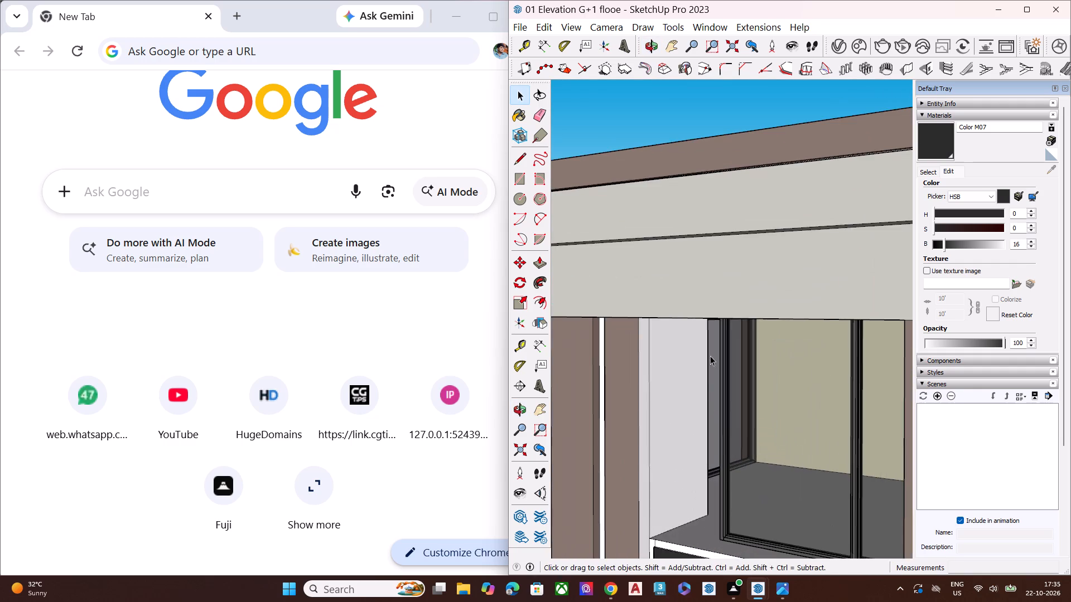
middle_click_drag(716, 322, 745, 261)
scroll(745, 261, "up", 2)
scroll(742, 274, "down", 2)
scroll(741, 275, "up", 5)
scroll(737, 292, "down", 5)
key("m")
scroll(745, 330, "down", 3)
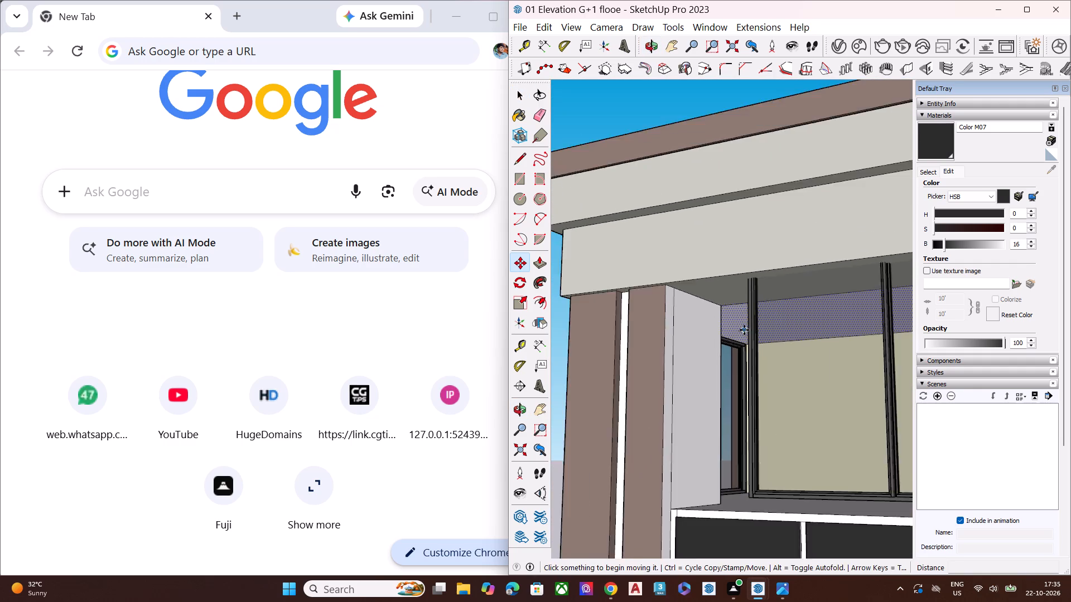
scroll(744, 330, "down", 3)
middle_click_drag(742, 424, 764, 536)
scroll(761, 526, "up", 7)
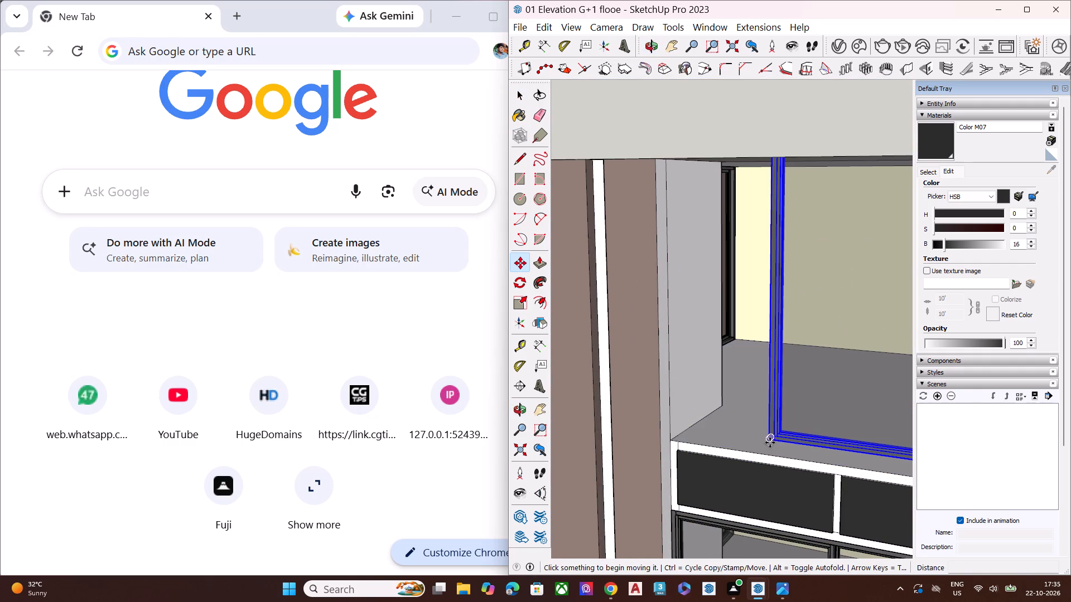
scroll(766, 443, "up", 8)
scroll(766, 443, "down", 1)
scroll(766, 443, "up", 2)
scroll(772, 434, "down", 1)
scroll(772, 434, "up", 1)
scroll(771, 434, "down", 1)
scroll(771, 434, "up", 1)
scroll(771, 434, "down", 2)
scroll(771, 434, "up", 12)
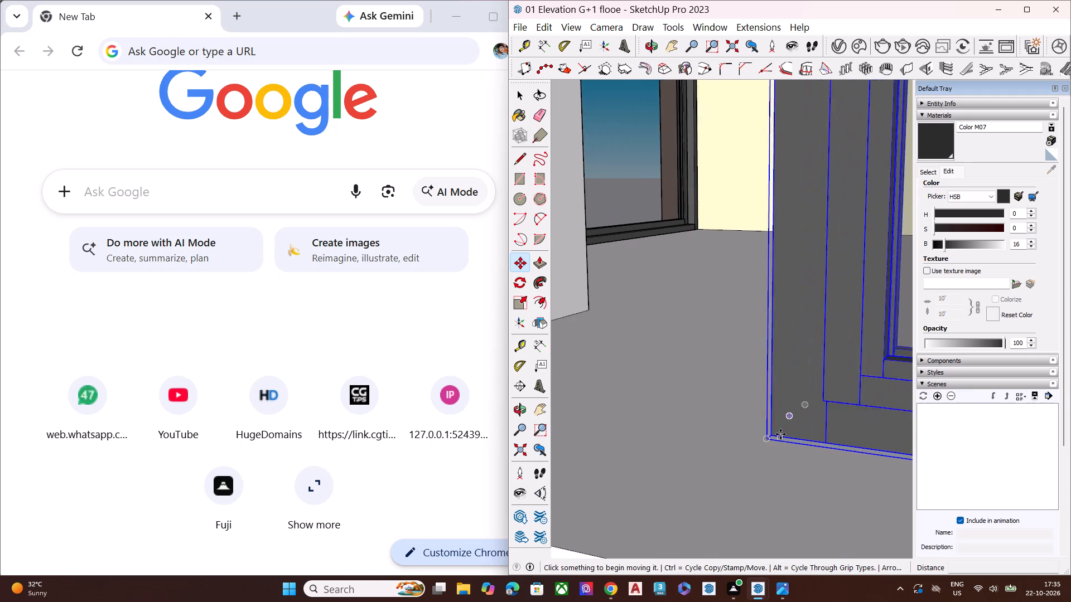
scroll(780, 434, "up", 2)
scroll(780, 434, "down", 1)
scroll(780, 434, "up", 5)
left_click(764, 439)
scroll(885, 338, "down", 5)
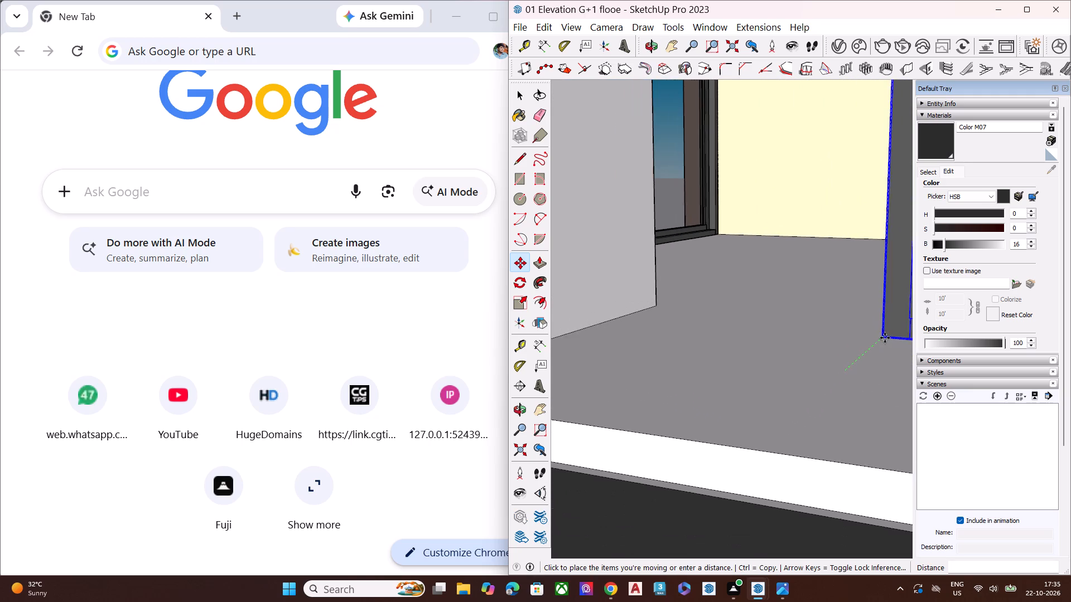
scroll(885, 338, "down", 4)
middle_click_drag(644, 310, 659, 399)
scroll(785, 338, "down", 4)
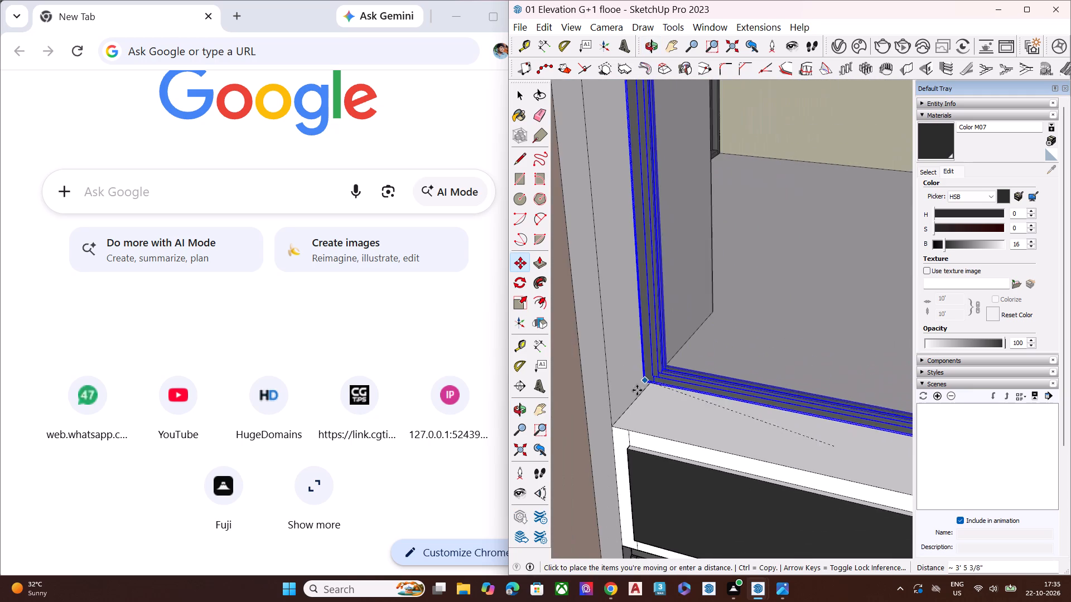
scroll(619, 409, "up", 9)
scroll(608, 446, "down", 1)
scroll(608, 446, "up", 5)
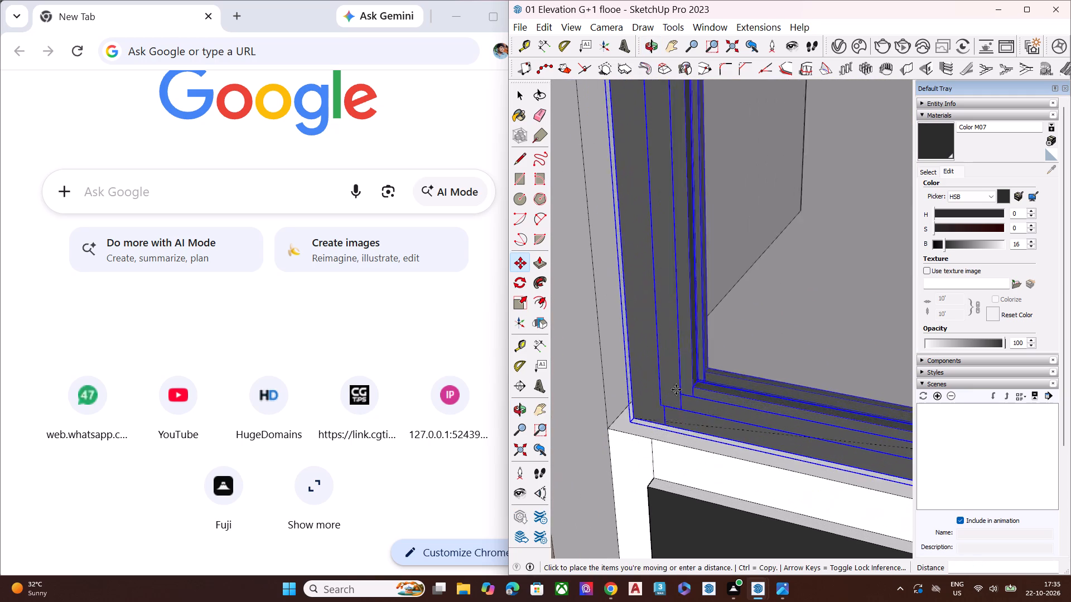
left_click(636, 389)
Shift the upper window frame forward so its bottom corner meets the dark band's top front corner.
scroll(606, 400, "up", 6)
scroll(602, 395, "down", 1)
scroll(602, 397, "up", 2)
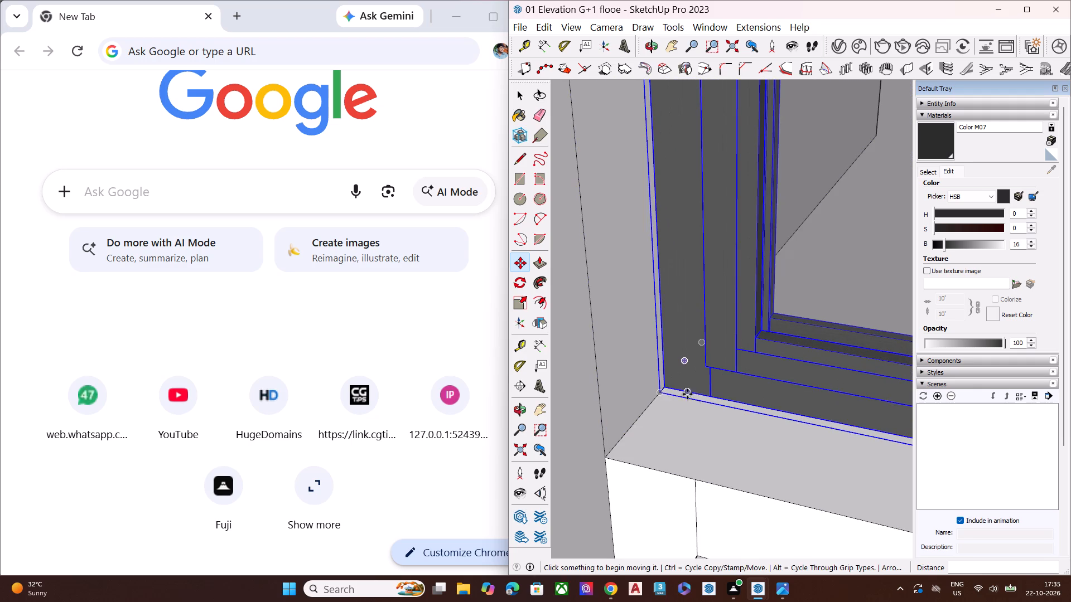
left_click(665, 387)
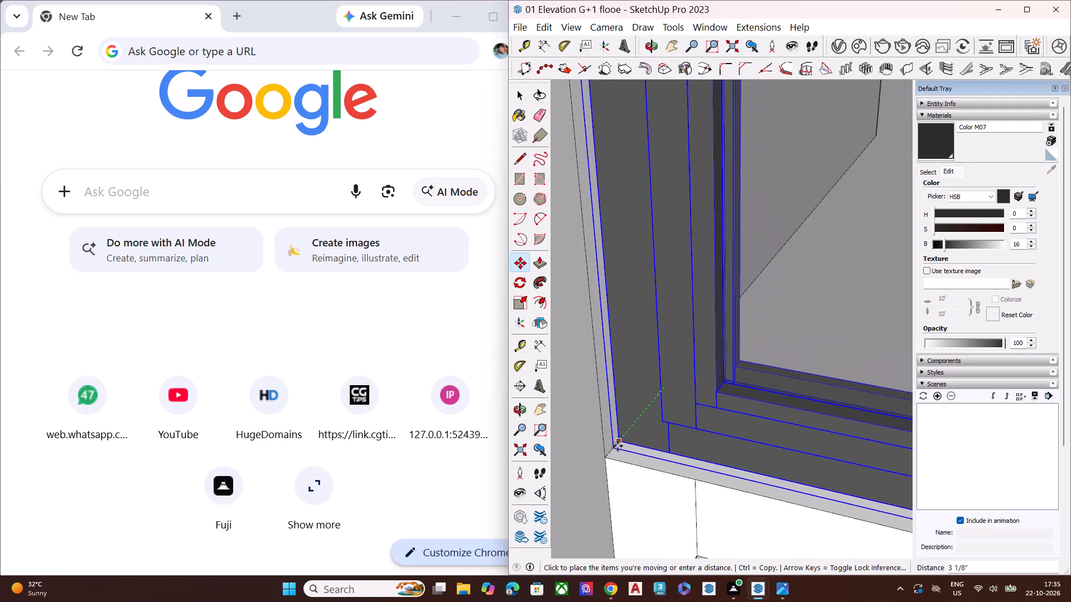
left_click(606, 460)
key("space")
Paint the light grey vertical wall strip between the brown column and the front window frames with Color M07.
scroll(669, 364, "down", 19)
scroll(716, 284, "up", 1)
scroll(716, 284, "down", 4)
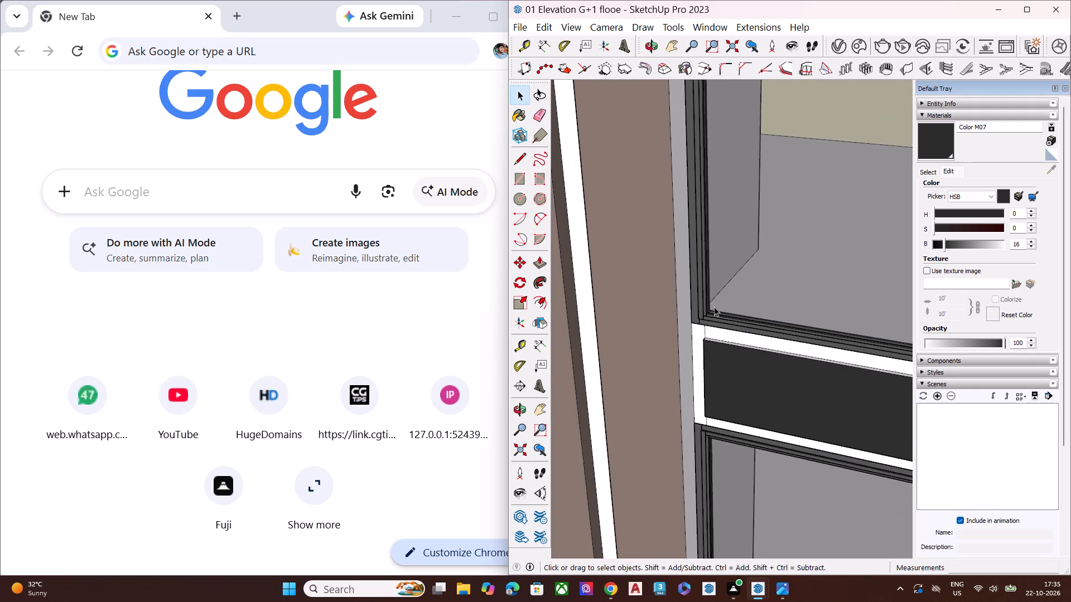
middle_click_drag(709, 329, 787, 144)
scroll(774, 169, "up", 10)
middle_click_drag(739, 241, 658, 124)
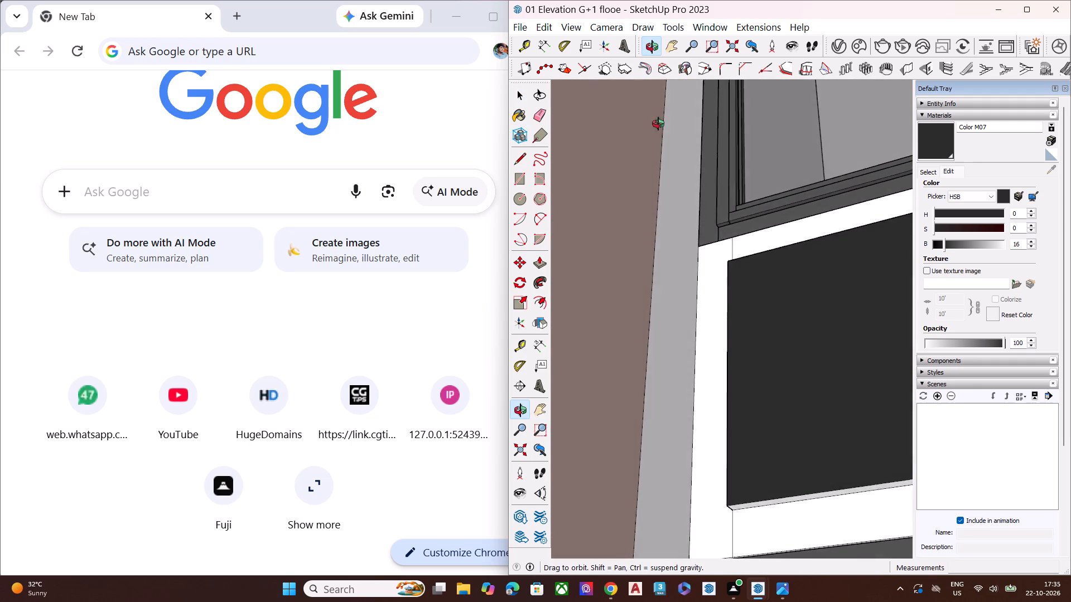
middle_click_drag(658, 124, 667, 242)
left_click(688, 256)
scroll(690, 245, "down", 1)
scroll(690, 245, "up", 1)
scroll(690, 245, "down", 4)
scroll(687, 246, "up", 2)
scroll(687, 246, "down", 2)
scroll(687, 246, "up", 1)
scroll(687, 246, "down", 3)
scroll(704, 231, "up", 5)
scroll(704, 231, "down", 4)
scroll(704, 231, "up", 1)
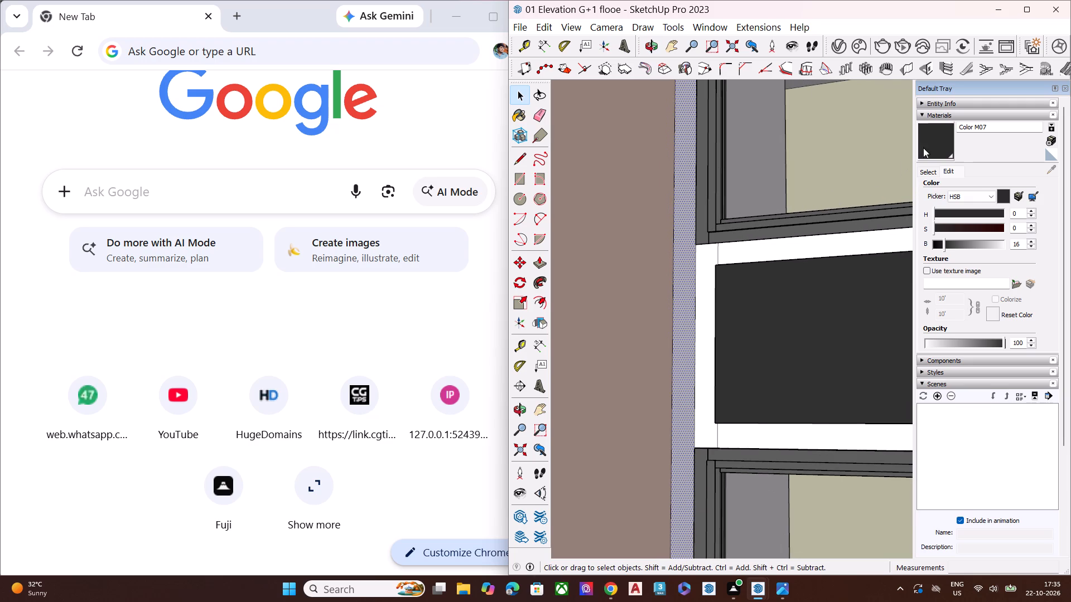
left_click(932, 141)
left_click(674, 222)
left_click(685, 216)
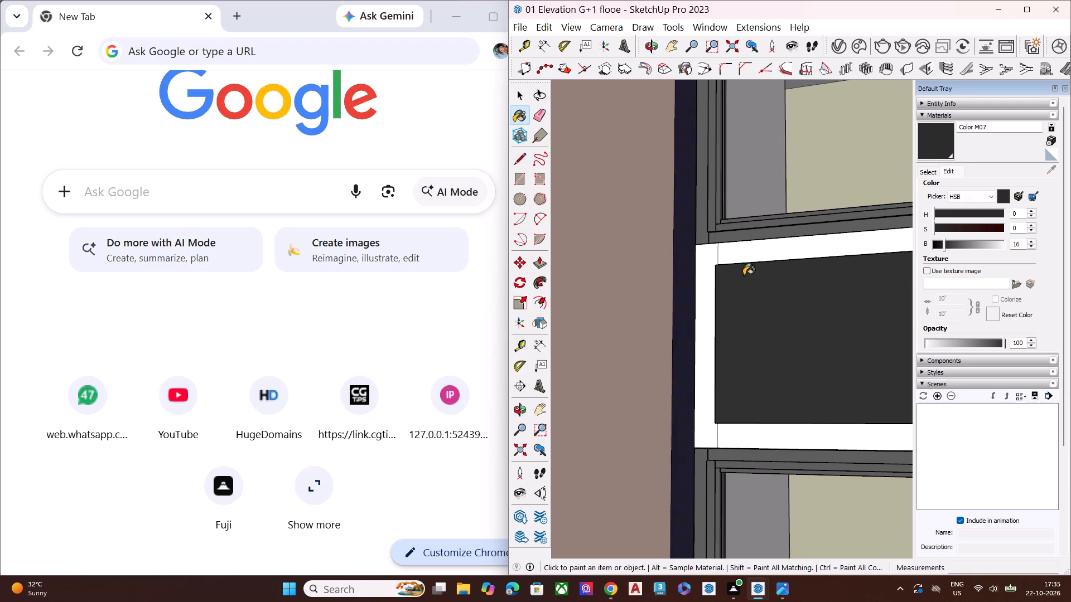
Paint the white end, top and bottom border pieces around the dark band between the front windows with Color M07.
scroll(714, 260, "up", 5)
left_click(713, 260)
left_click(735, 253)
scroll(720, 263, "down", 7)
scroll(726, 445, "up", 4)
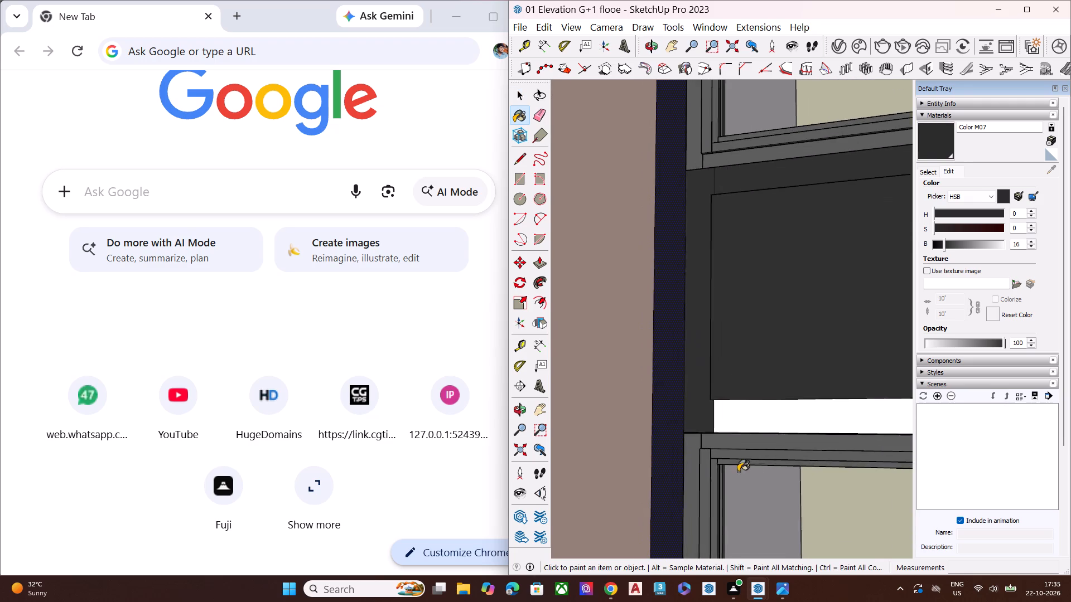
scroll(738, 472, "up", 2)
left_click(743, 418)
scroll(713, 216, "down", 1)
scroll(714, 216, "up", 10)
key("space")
Erase the two short vertical lines above and below the dark panel at the band's end nearest the corner column.
scroll(716, 191, "down", 5)
middle_click_drag(719, 198, 720, 237)
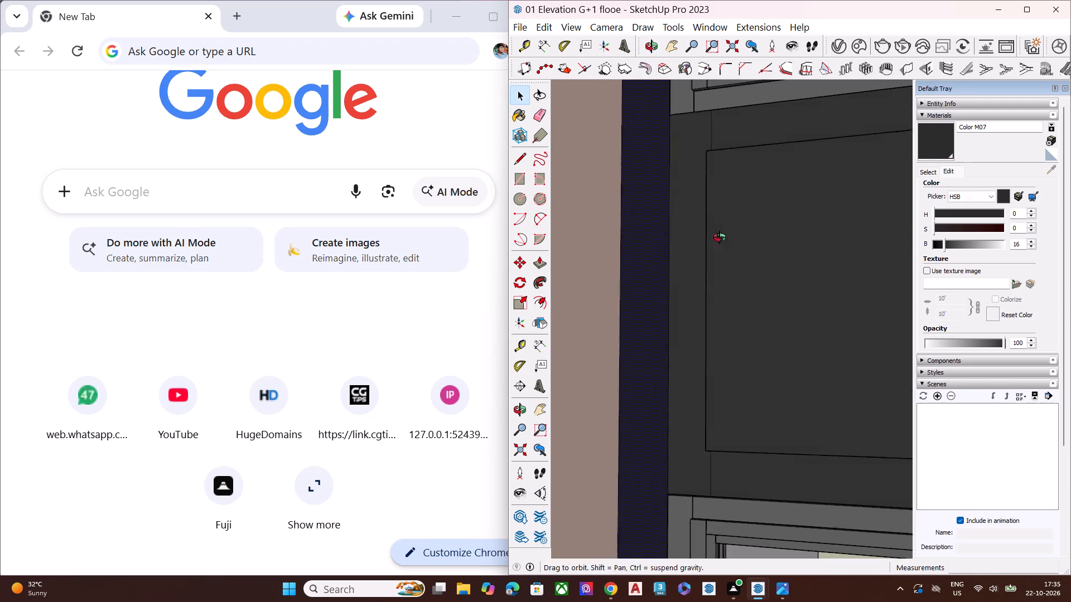
middle_click_drag(720, 237, 725, 299)
scroll(723, 217, "up", 6)
scroll(679, 157, "down", 5)
middle_click_drag(726, 194, 726, 293)
scroll(720, 254, "up", 4)
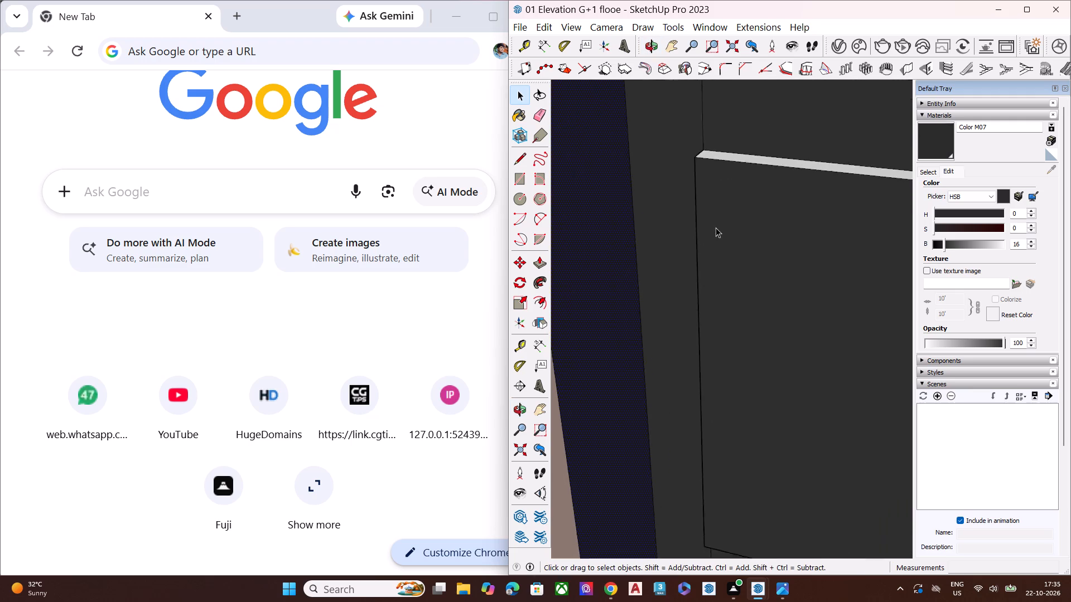
scroll(716, 227, "up", 2)
scroll(716, 227, "down", 4)
key("e")
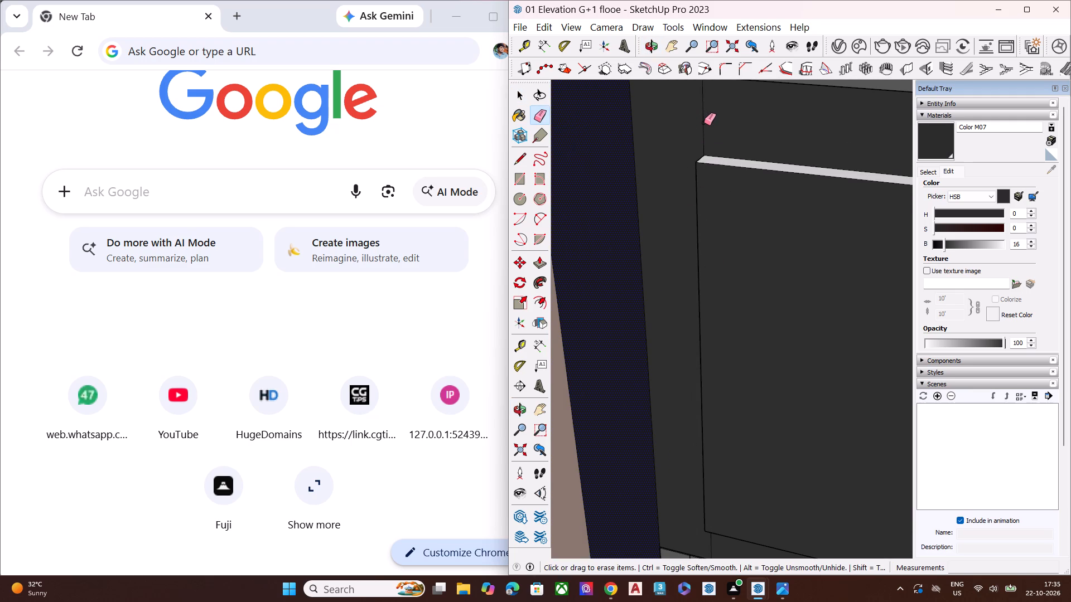
left_click(704, 123)
scroll(699, 210, "down", 2)
scroll(698, 208, "up", 1)
scroll(693, 202, "down", 3)
middle_click_drag(711, 474, 711, 319)
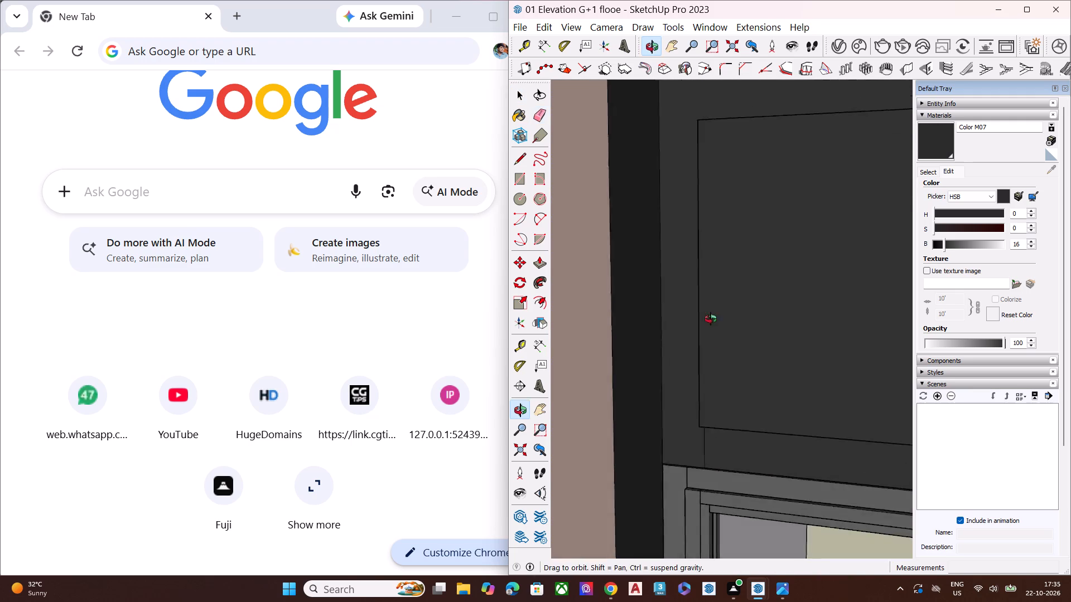
middle_click_drag(711, 319, 711, 310)
scroll(703, 426, "up", 6)
left_click(705, 424)
scroll(625, 343, "down", 2)
scroll(625, 343, "up", 1)
scroll(625, 343, "down", 5)
scroll(629, 333, "up", 1)
scroll(629, 333, "down", 7)
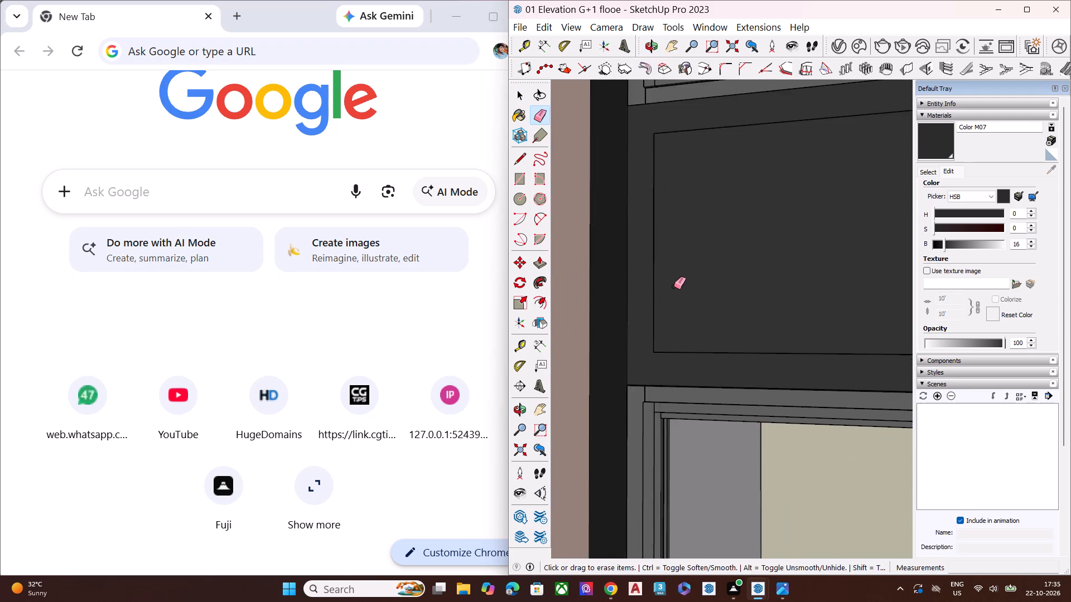
Erase the two short vertical lines above and below the dark panel at the band's opposite end.
scroll(674, 287, "down", 17)
scroll(681, 285, "up", 4)
scroll(681, 285, "down", 12)
middle_click_drag(681, 329, 935, 322)
scroll(904, 327, "up", 11)
scroll(697, 204, "up", 5)
scroll(697, 204, "down", 1)
scroll(697, 204, "up", 1)
scroll(697, 204, "down", 1)
scroll(697, 204, "up", 2)
scroll(750, 256, "up", 2)
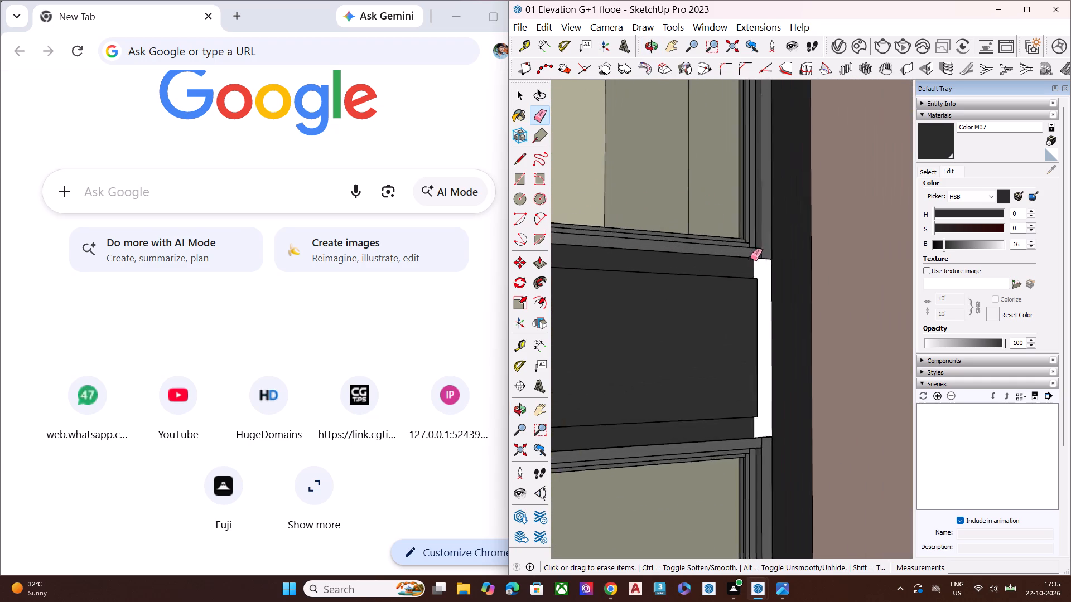
scroll(750, 258, "up", 6)
left_click(758, 268)
scroll(760, 271, "down", 3)
scroll(760, 271, "up", 1)
scroll(760, 271, "down", 2)
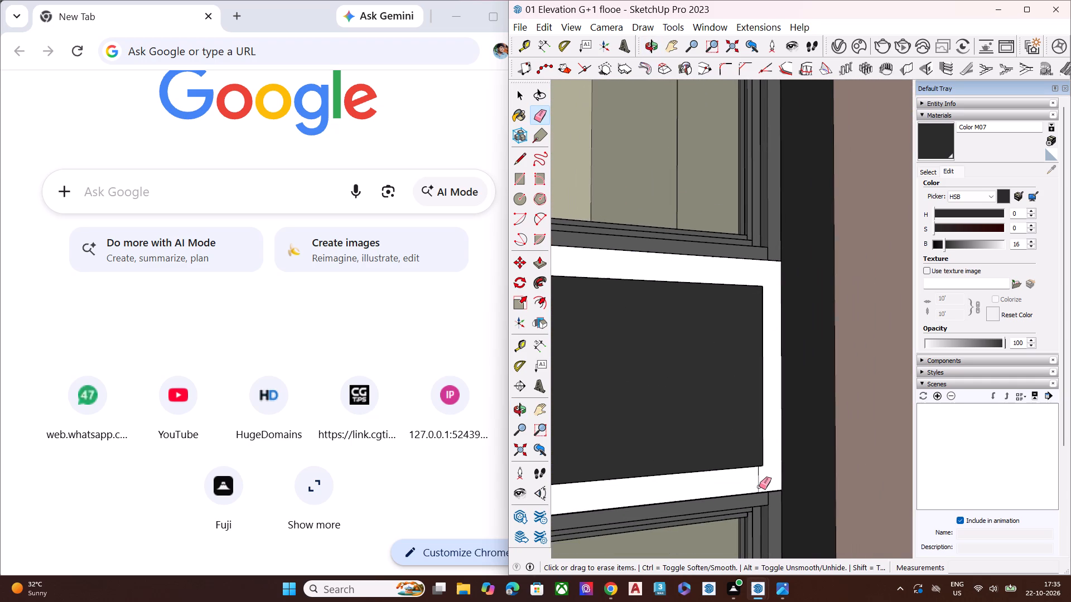
scroll(759, 488, "up", 1)
left_click(760, 482)
key("space")
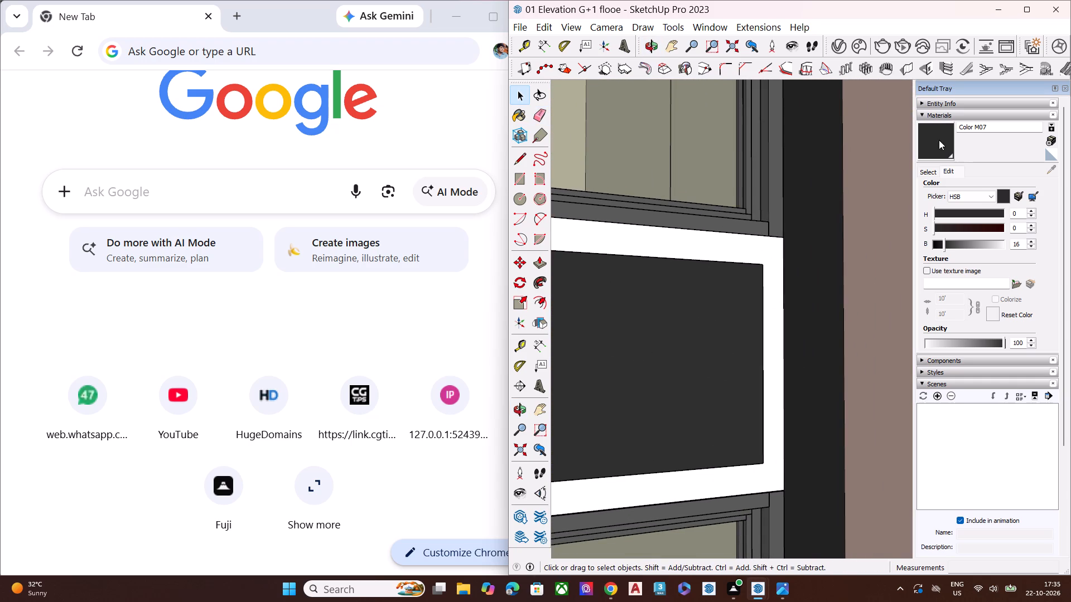
Paint the merged white border around the band between the front windows with Color M07.
left_click(939, 140)
left_click(770, 274)
scroll(791, 268, "down", 5)
scroll(807, 266, "up", 1)
scroll(807, 266, "down", 5)
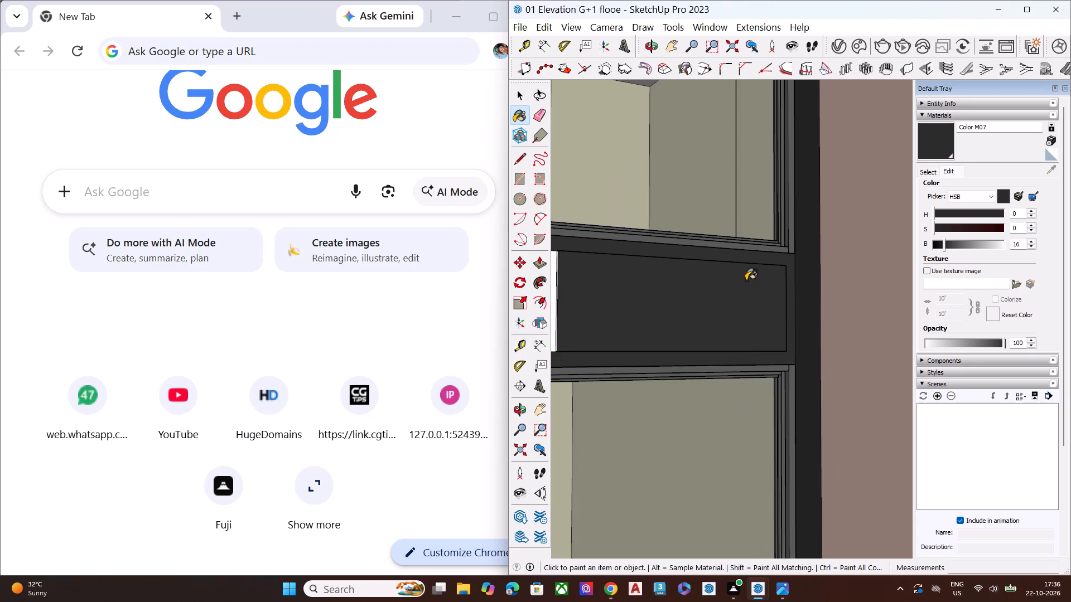
Paint the recessed white strip between the two dark panels and the panels' facing side edges with Color M07.
scroll(747, 276, "down", 2)
scroll(747, 276, "up", 2)
scroll(749, 275, "down", 4)
scroll(763, 270, "up", 2)
scroll(763, 270, "down", 4)
middle_click_drag(754, 284, 578, 333)
scroll(567, 335, "up", 5)
scroll(563, 315, "down", 2)
scroll(565, 313, "up", 10)
scroll(647, 194, "down", 1)
scroll(647, 193, "up", 5)
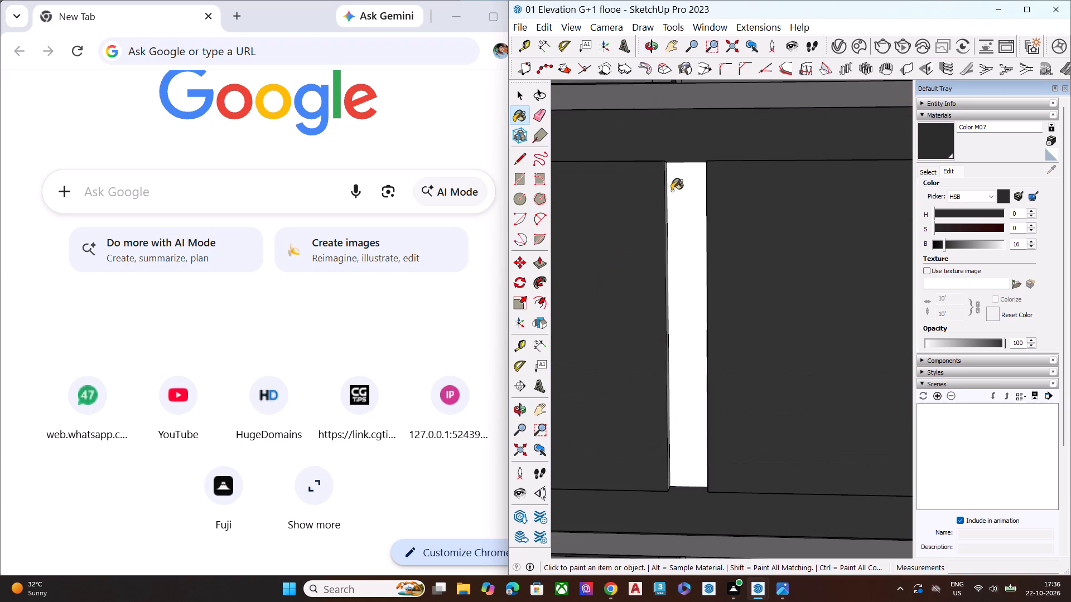
double_click(672, 190)
middle_click_drag(686, 203, 808, 167)
scroll(675, 196, "up", 7)
left_click(748, 162)
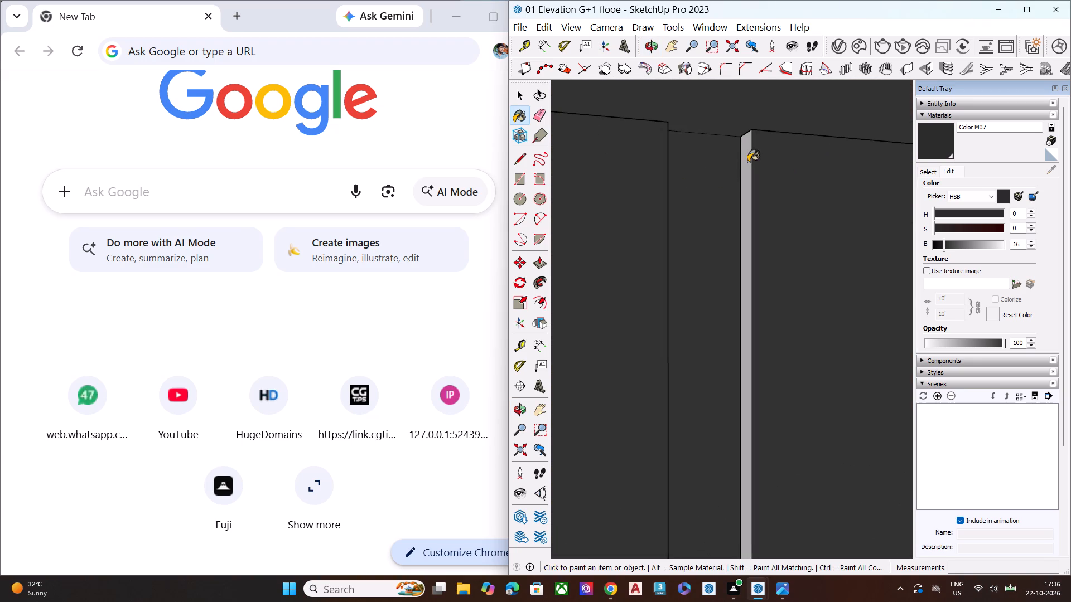
scroll(736, 179, "up", 1)
middle_click_drag(727, 180, 435, 203)
scroll(679, 196, "up", 3)
left_click(684, 191)
scroll(811, 174, "down", 1)
scroll(813, 174, "up", 2)
scroll(820, 173, "down", 5)
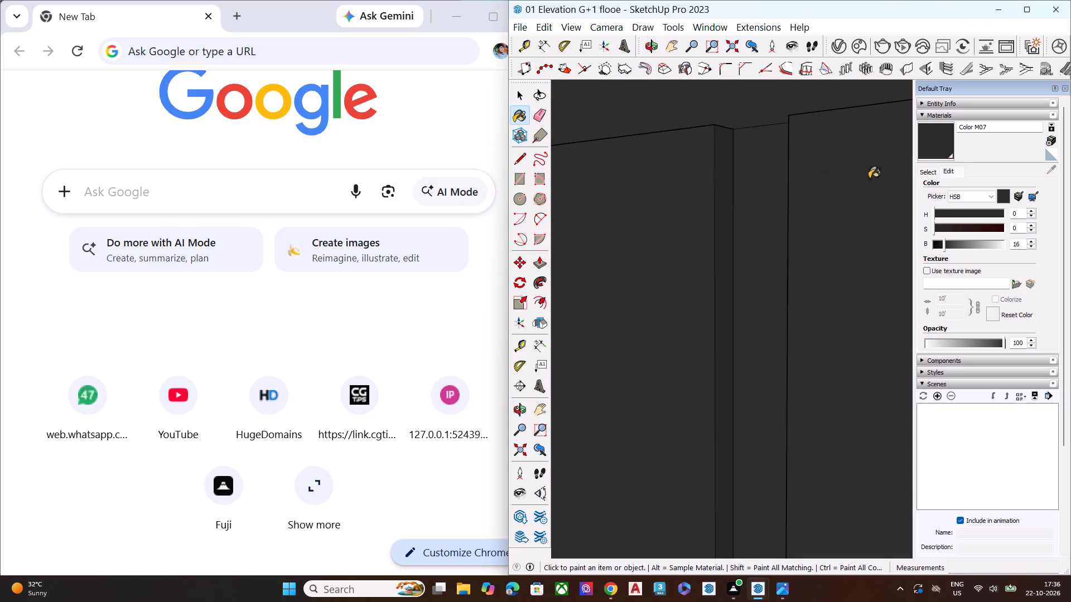
Examine the front windows and the band between them from several angles and distances for unpainted faces.
scroll(869, 178, "down", 3)
scroll(872, 182, "up", 1)
scroll(872, 186, "down", 1)
scroll(872, 189, "up", 1)
scroll(872, 190, "down", 14)
scroll(803, 221, "up", 1)
scroll(802, 221, "down", 7)
scroll(761, 221, "up", 1)
scroll(761, 221, "down", 4)
middle_click_drag(697, 289, 559, 76)
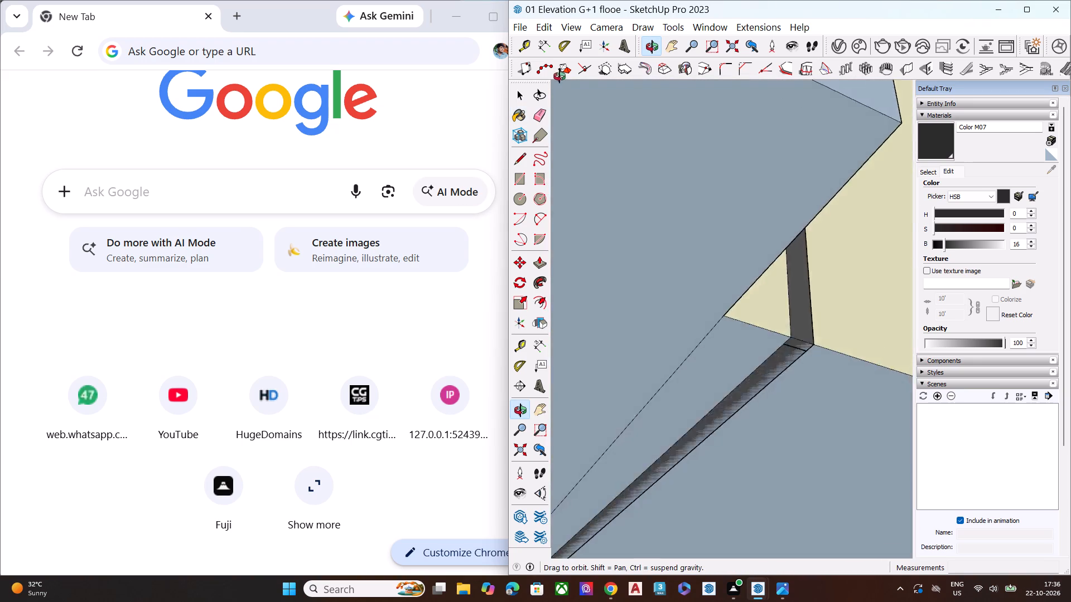
middle_click_drag(559, 76, 841, 308)
scroll(670, 276, "down", 7)
scroll(670, 289, "up", 1)
scroll(665, 289, "down", 2)
scroll(663, 289, "up", 1)
scroll(655, 289, "down", 3)
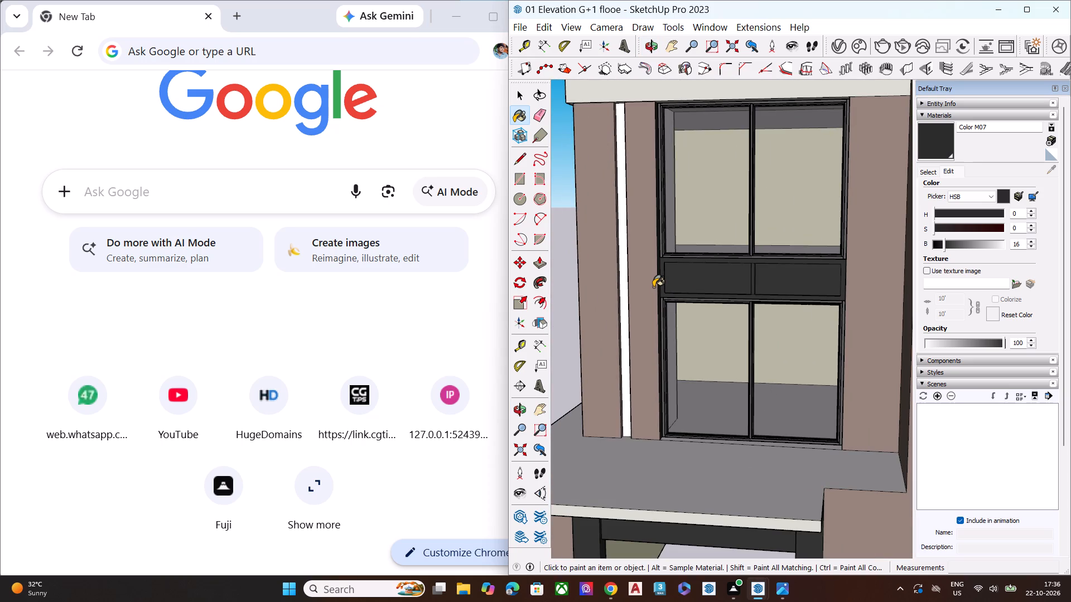
scroll(638, 293, "down", 7)
middle_click_drag(654, 341, 690, 268)
scroll(691, 268, "up", 3)
scroll(691, 274, "down", 1)
scroll(691, 277, "up", 6)
scroll(687, 327, "up", 9)
scroll(748, 290, "down", 8)
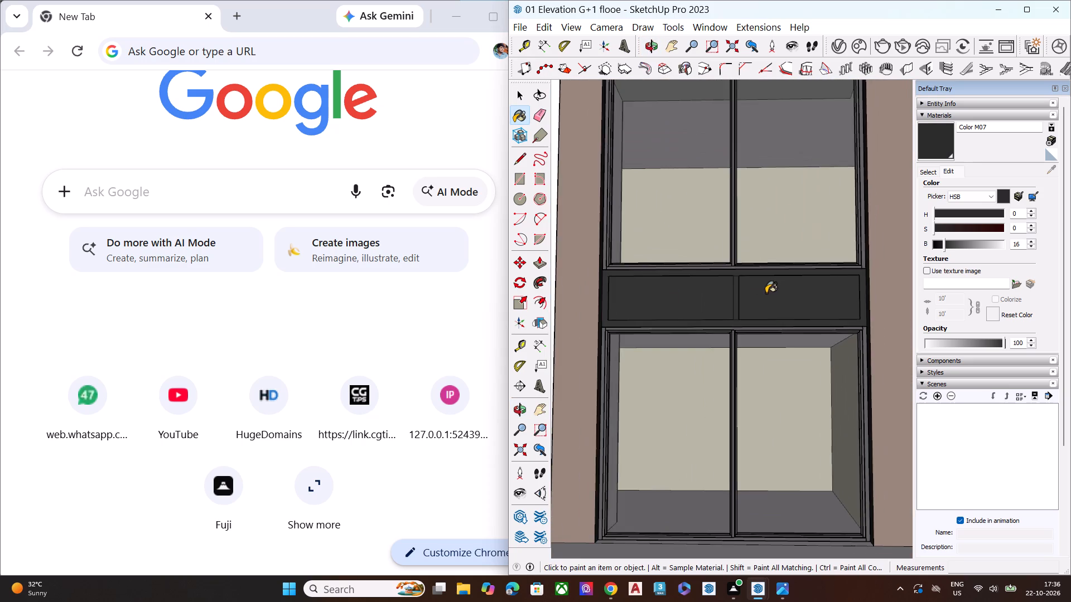
middle_click_drag(766, 293, 785, 431)
scroll(795, 372, "down", 1)
scroll(797, 370, "up", 2)
scroll(800, 365, "down", 9)
scroll(804, 360, "up", 2)
scroll(803, 370, "down", 6)
middle_click_drag(779, 398, 784, 328)
scroll(779, 328, "up", 2)
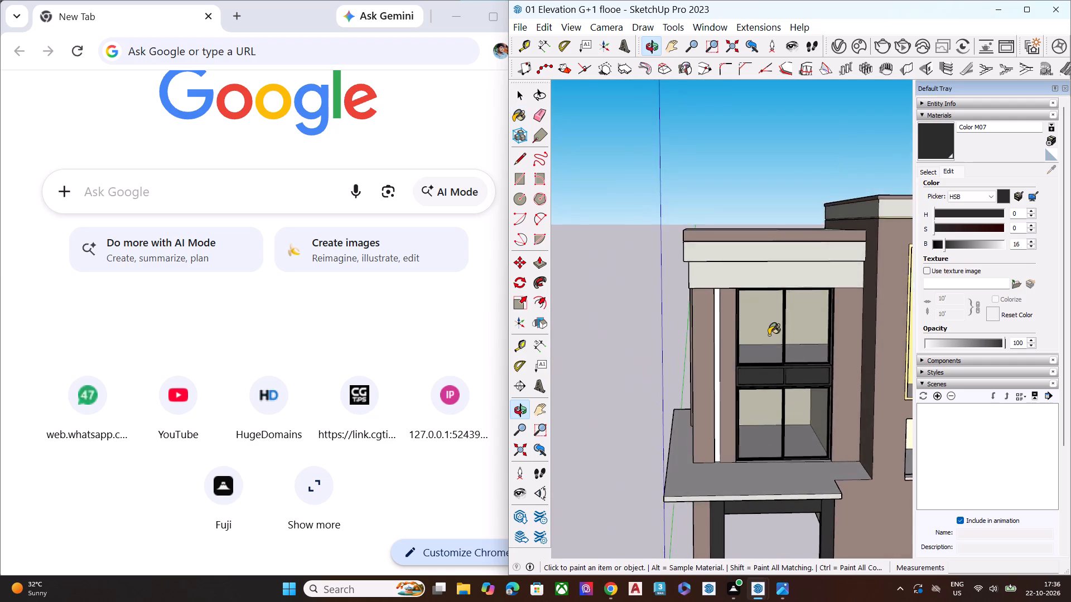
scroll(769, 335, "up", 5)
Paint the white band between the corner block's upper and lower side windows with Color M07.
key("space")
scroll(686, 226, "up", 3)
scroll(682, 222, "down", 1)
scroll(682, 221, "up", 5)
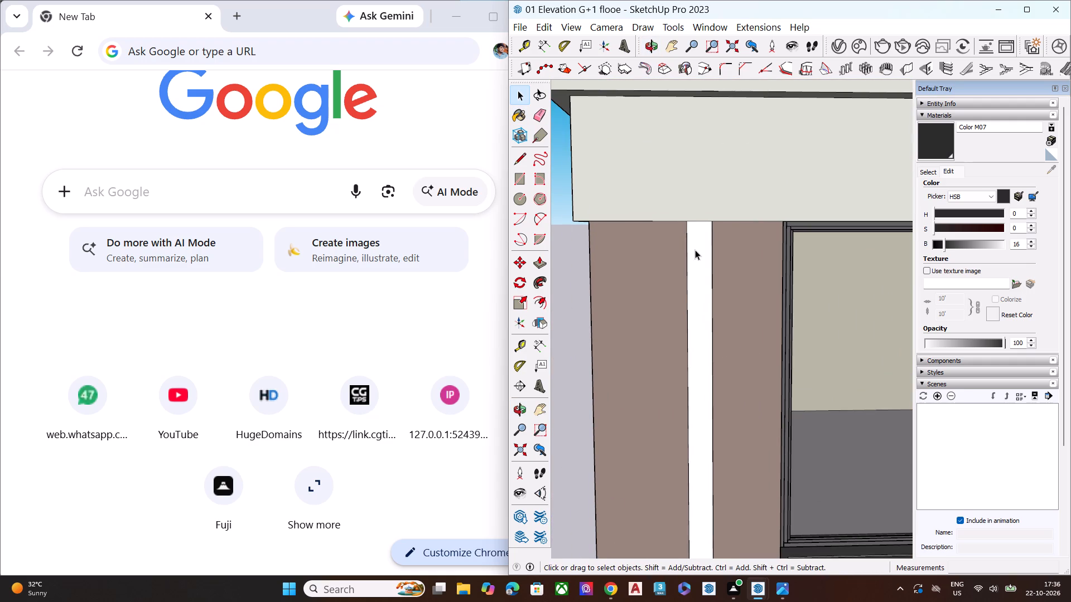
left_click(930, 174)
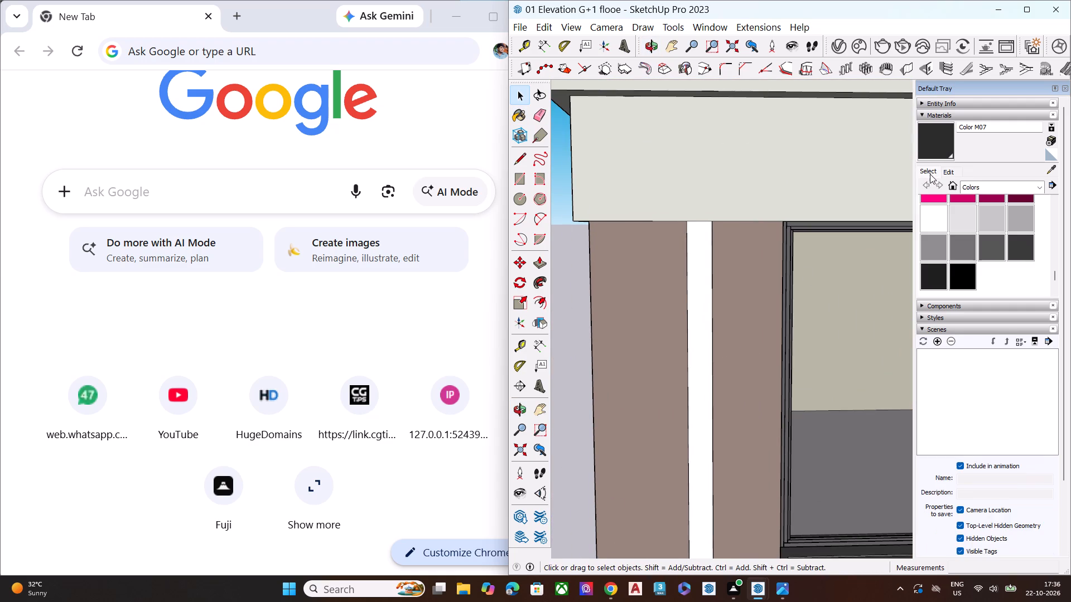
scroll(642, 243, "down", 16)
middle_click_drag(667, 309, 796, 297)
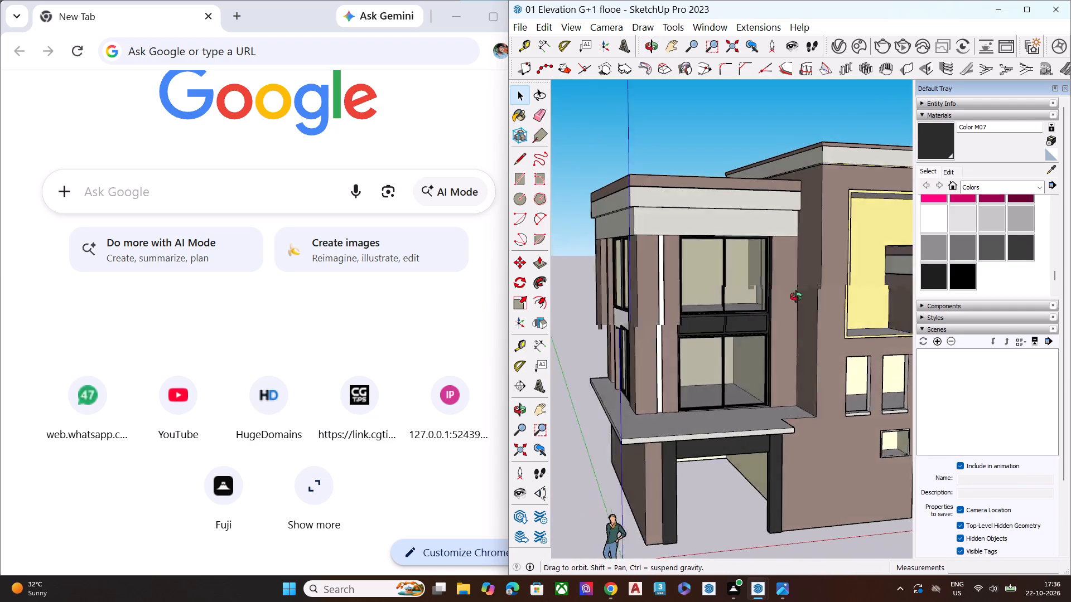
middle_click_drag(796, 297, 882, 283)
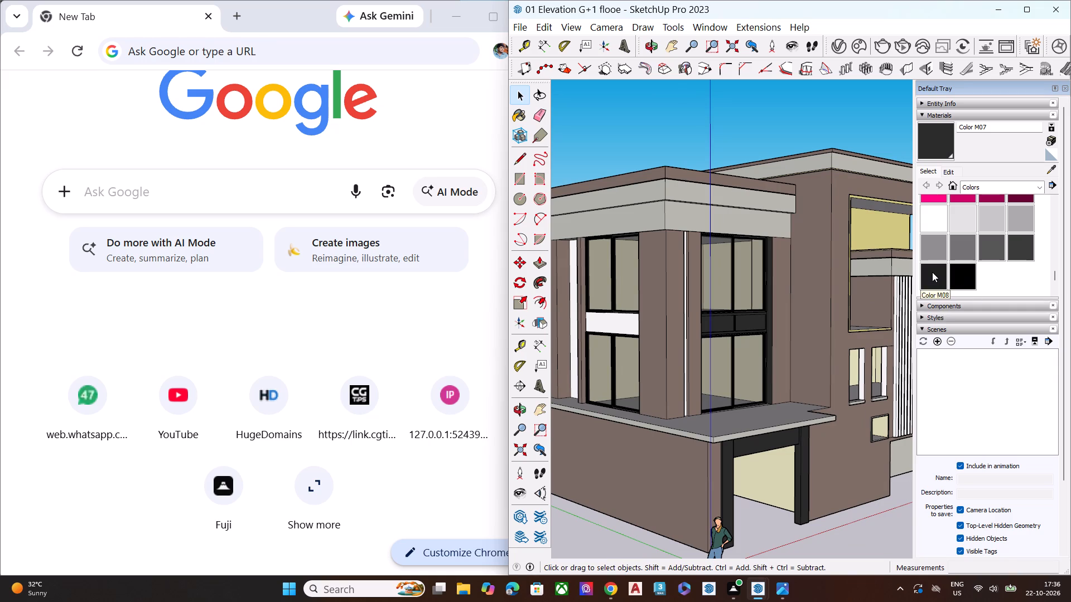
left_click(932, 145)
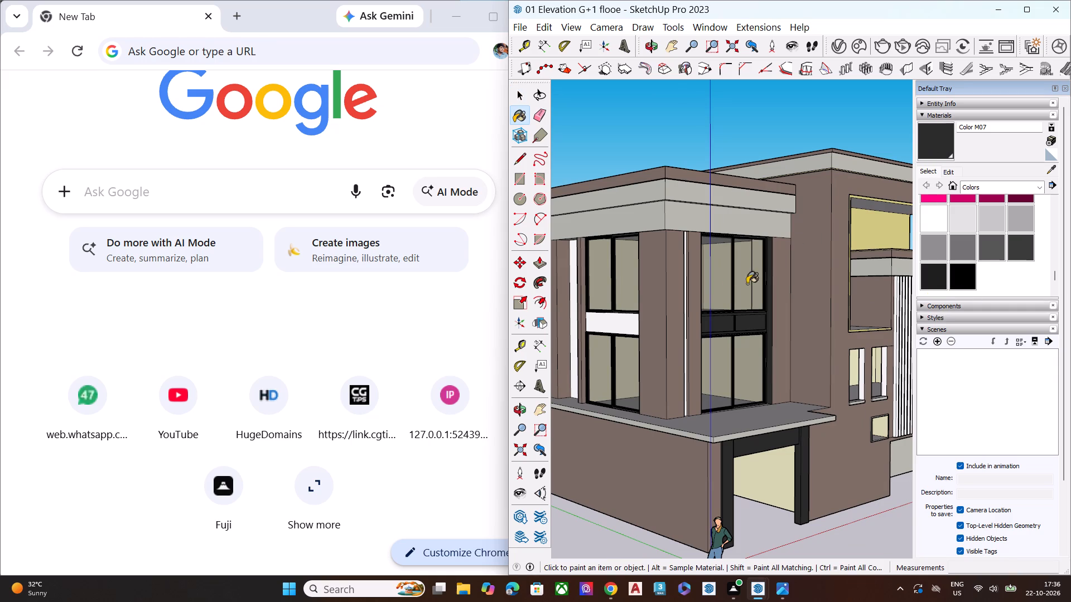
scroll(643, 292, "down", 4)
scroll(566, 264, "up", 2)
scroll(565, 263, "down", 1)
scroll(565, 263, "up", 17)
middle_click_drag(620, 263, 633, 213)
scroll(633, 213, "up", 2)
scroll(622, 267, "down", 9)
scroll(646, 384, "up", 1)
scroll(647, 386, "down", 3)
scroll(649, 387, "up", 2)
left_click(650, 390)
Examine the corner block's side windows and the whole house from below, above and farther away.
middle_click_drag(703, 387, 814, 197)
scroll(713, 382, "up", 1)
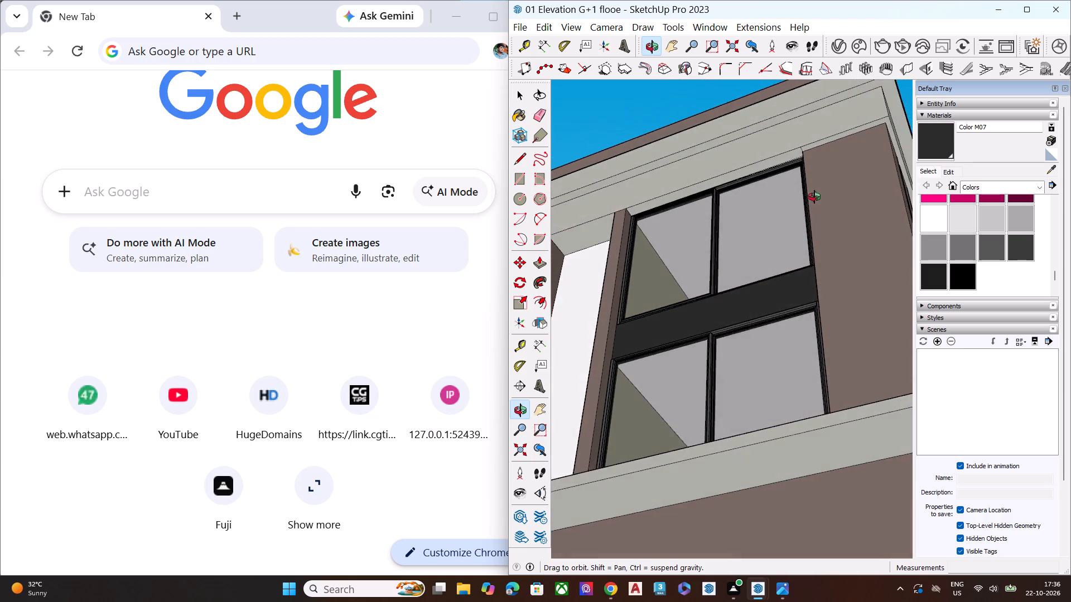
middle_click_drag(814, 197, 762, 601)
key("space")
scroll(691, 365, "down", 8)
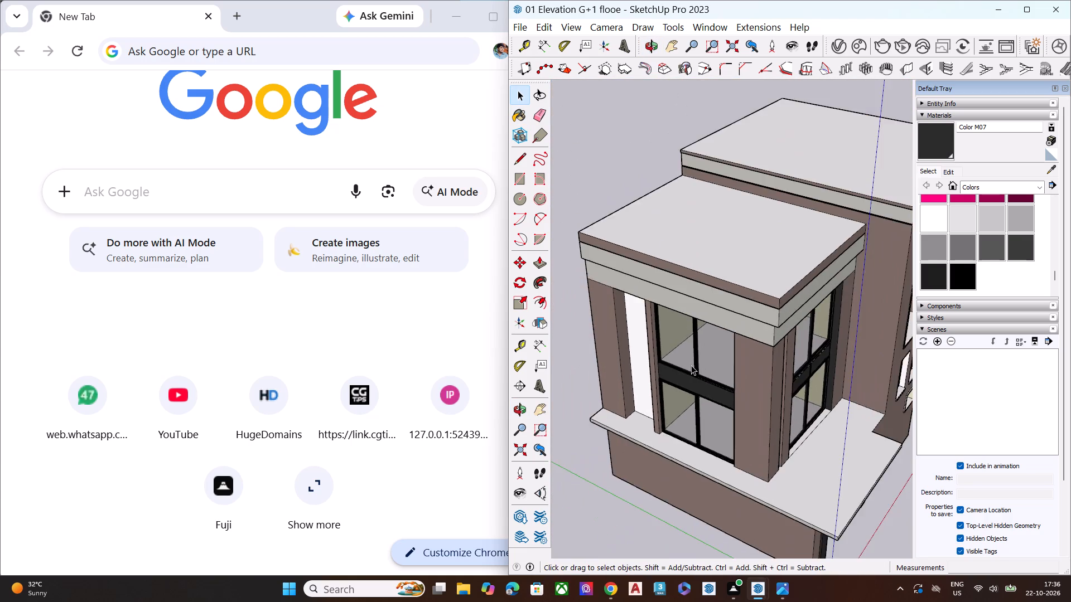
scroll(691, 365, "up", 1)
scroll(691, 365, "down", 12)
middle_click_drag(686, 376, 575, 352)
key("space")
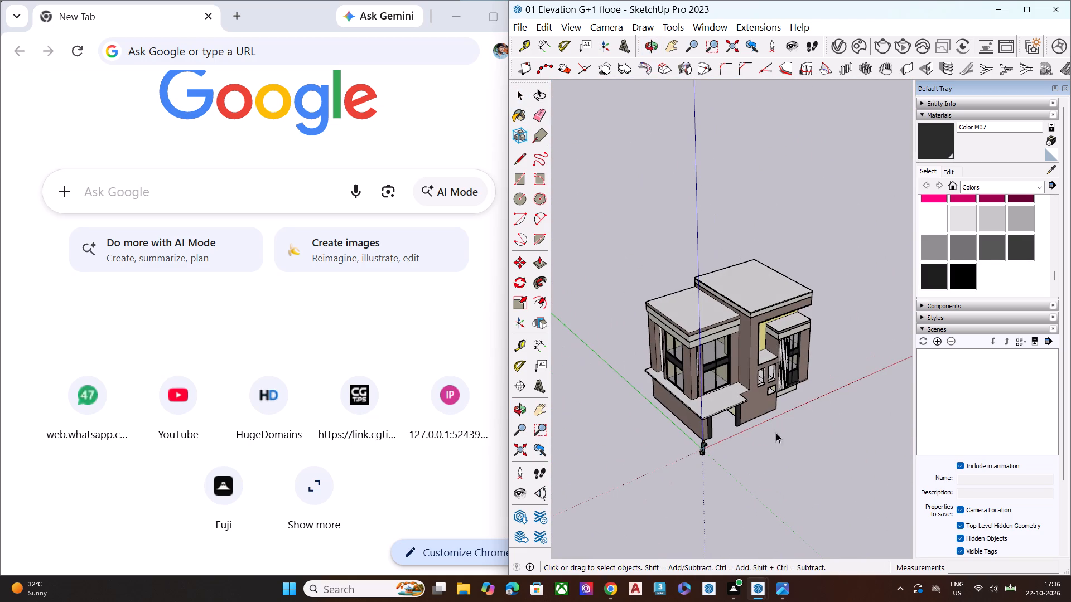
left_click(783, 446)
key("space")
Save the model.
middle_click_drag(774, 416, 754, 390)
scroll(754, 390, "up", 1, "ctrl")
key("ctrl+s")
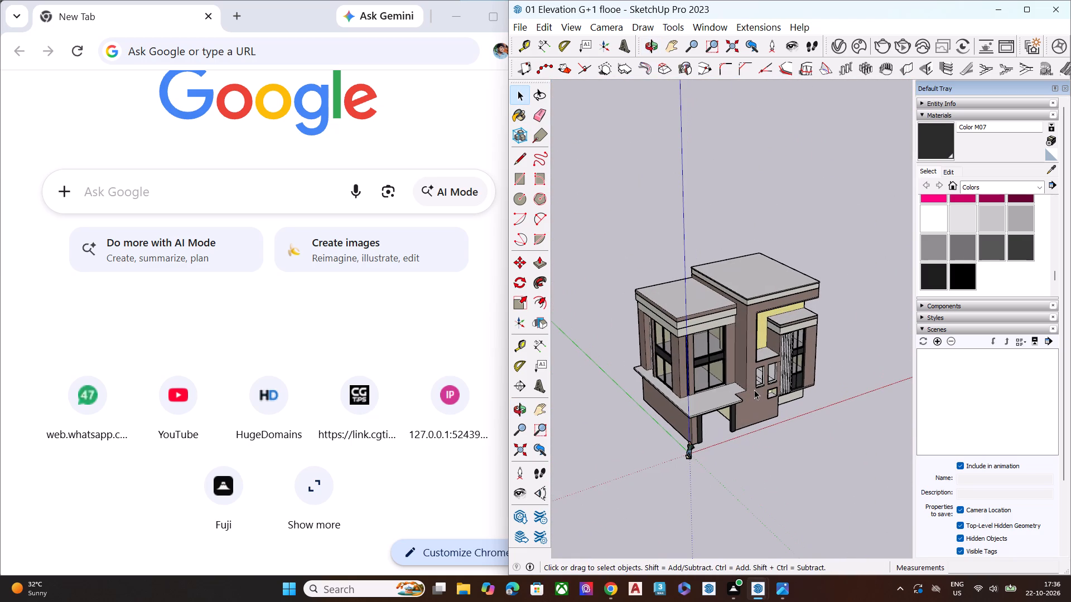
Push/Pull the front edge face of the tall block's roof slab outward twice to deepen the front overhang.
scroll(778, 435, "up", 6)
scroll(651, 381, "up", 1)
middle_click_drag(648, 375, 663, 266)
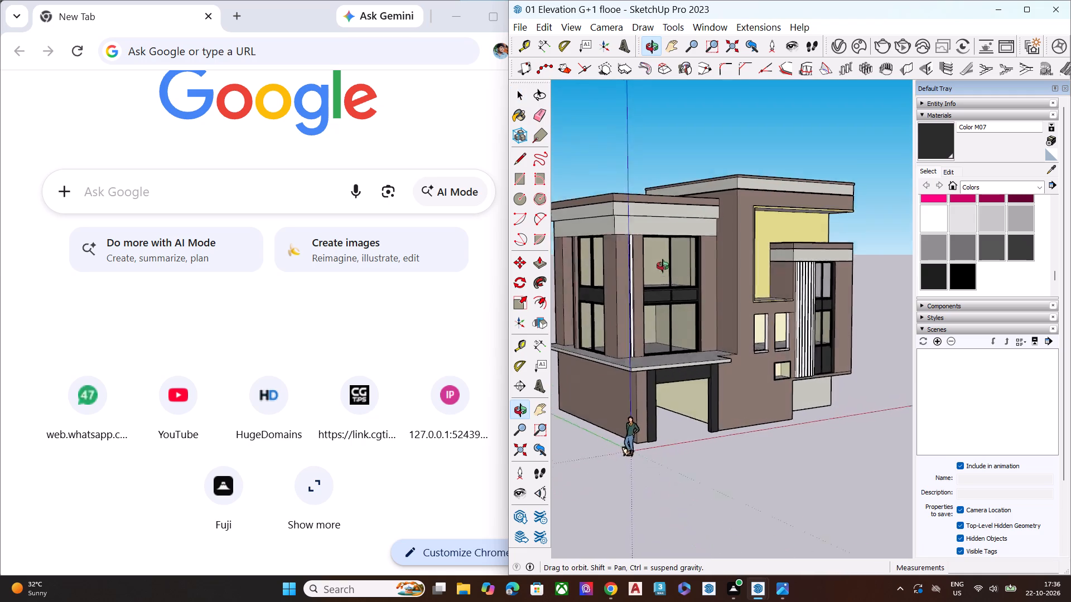
middle_click_drag(663, 266, 699, 211)
scroll(699, 211, "up", 1)
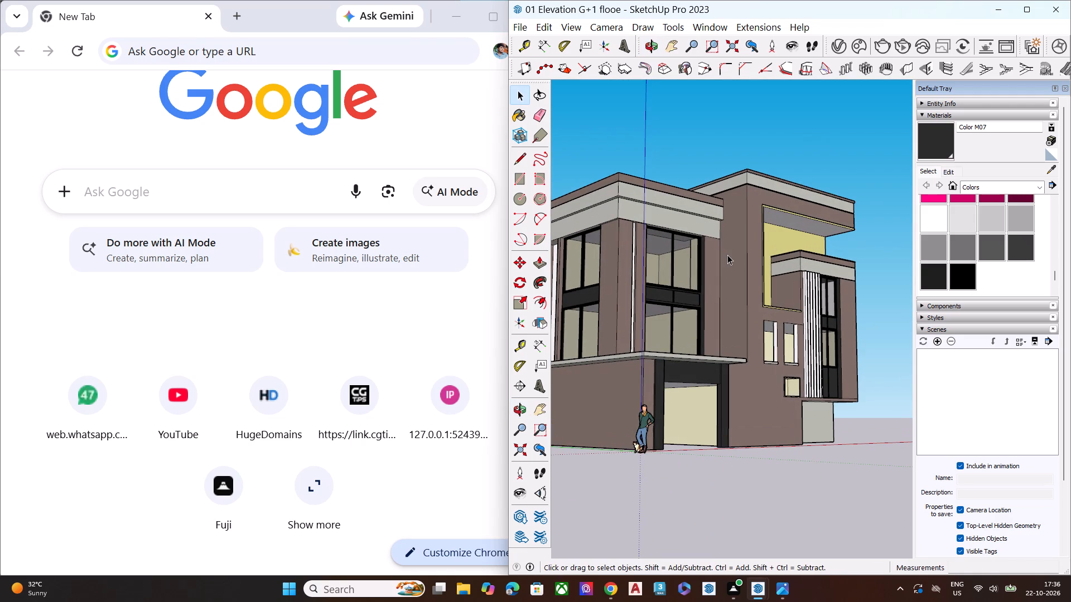
scroll(774, 185, "up", 2)
scroll(776, 182, "down", 1)
scroll(778, 182, "up", 6)
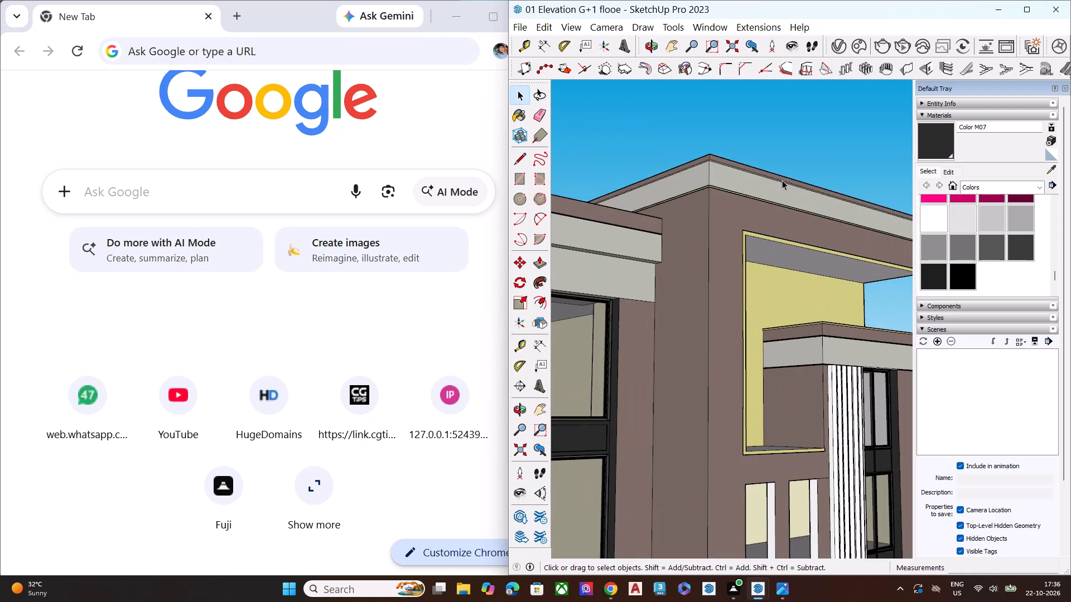
scroll(730, 179, "up", 2)
scroll(730, 176, "down", 2)
scroll(730, 176, "up", 7)
middle_click_drag(723, 159, 745, 111)
scroll(745, 111, "up", 1)
scroll(745, 112, "down", 1)
scroll(745, 115, "up", 5)
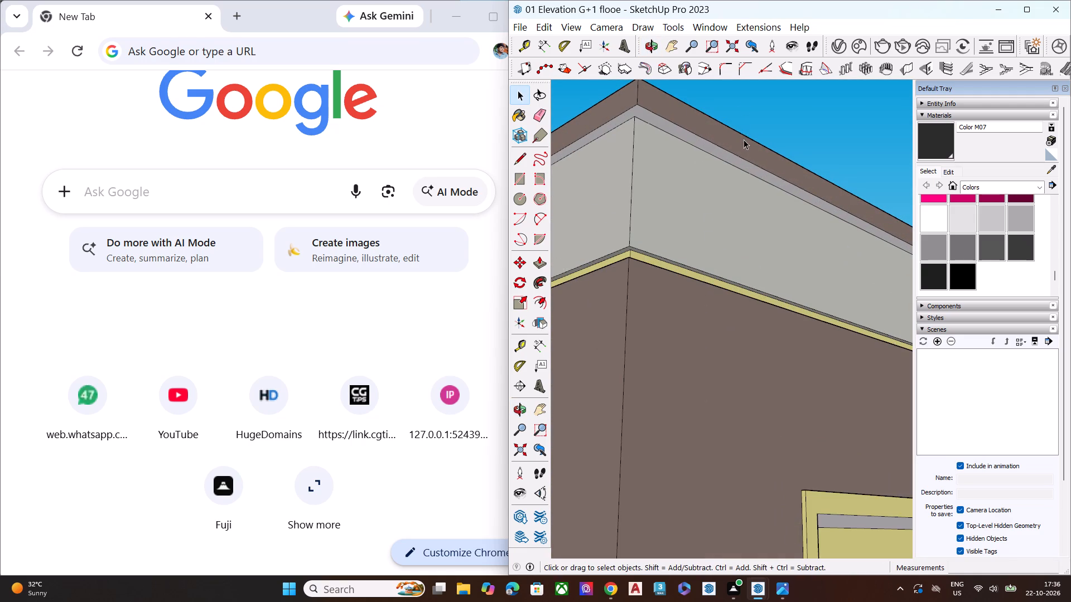
left_click(744, 139)
key("p")
double_click(743, 139)
scroll(756, 153, "down", 3)
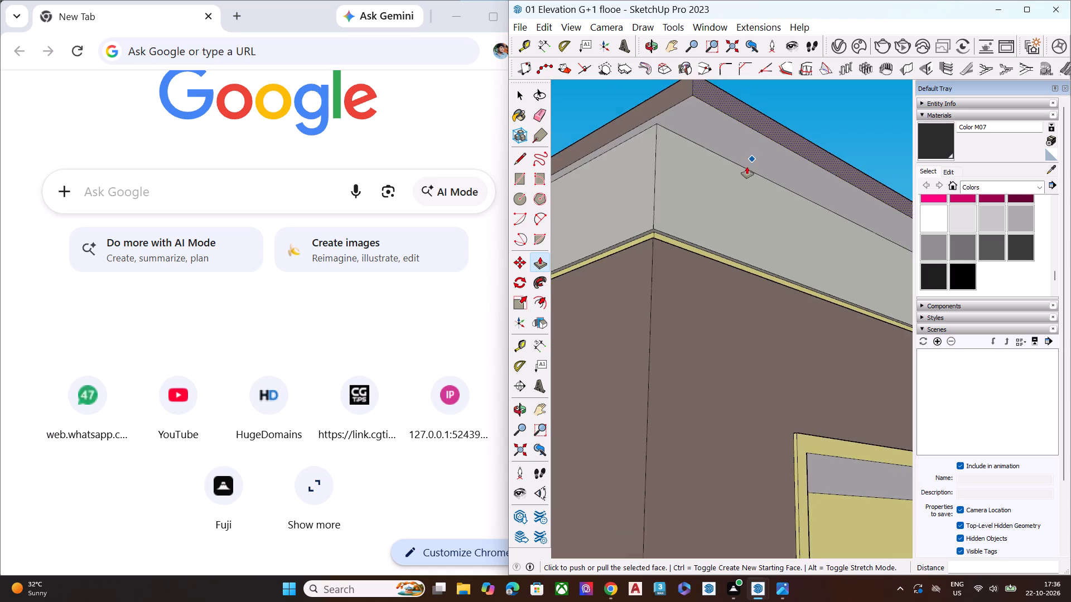
scroll(747, 167, "down", 18)
left_click(774, 174)
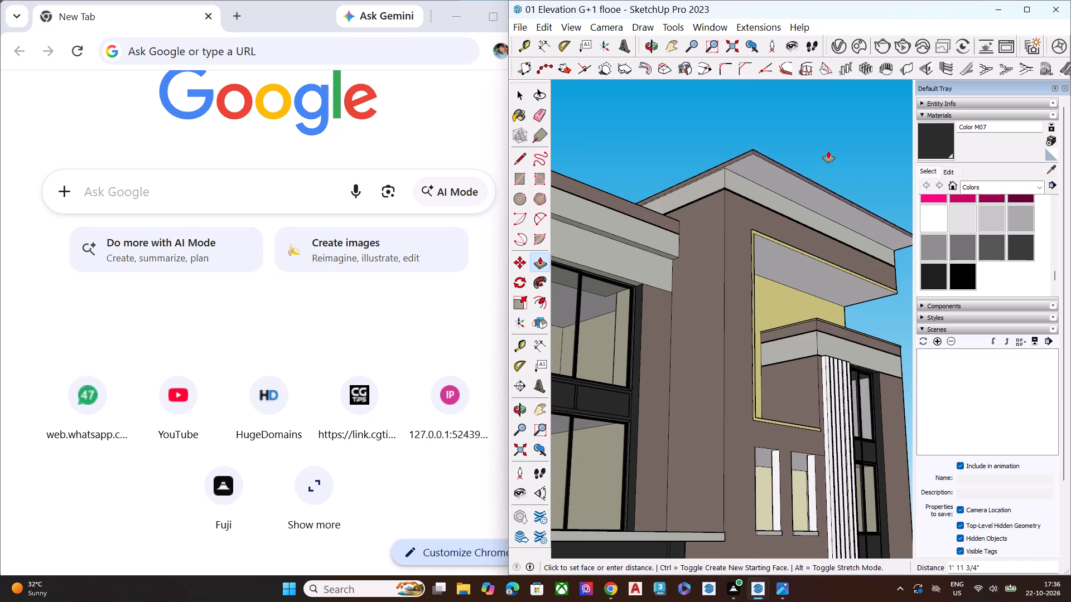
left_click(850, 144)
scroll(774, 231, "down", 9)
middle_click_drag(779, 241, 765, 364)
Push/Pull the tall block's roof slab side edge outward about 3' 8 1/16" above the corner block.
scroll(709, 223, "up", 6)
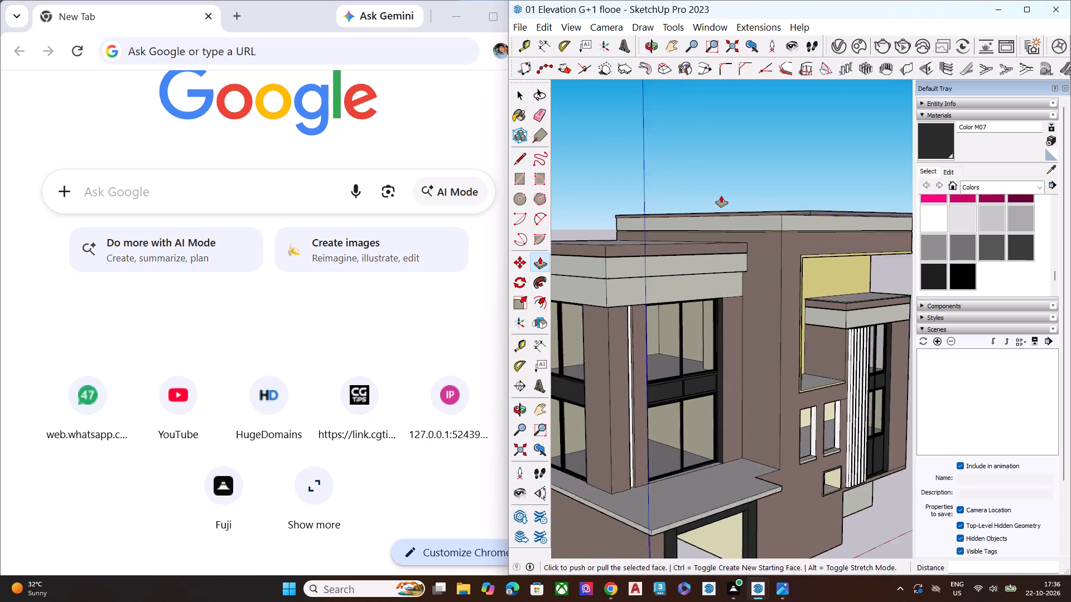
scroll(721, 196, "up", 2)
scroll(788, 224, "up", 5)
middle_click_drag(785, 222, 750, 145)
key("space")
type("b")
key("space")
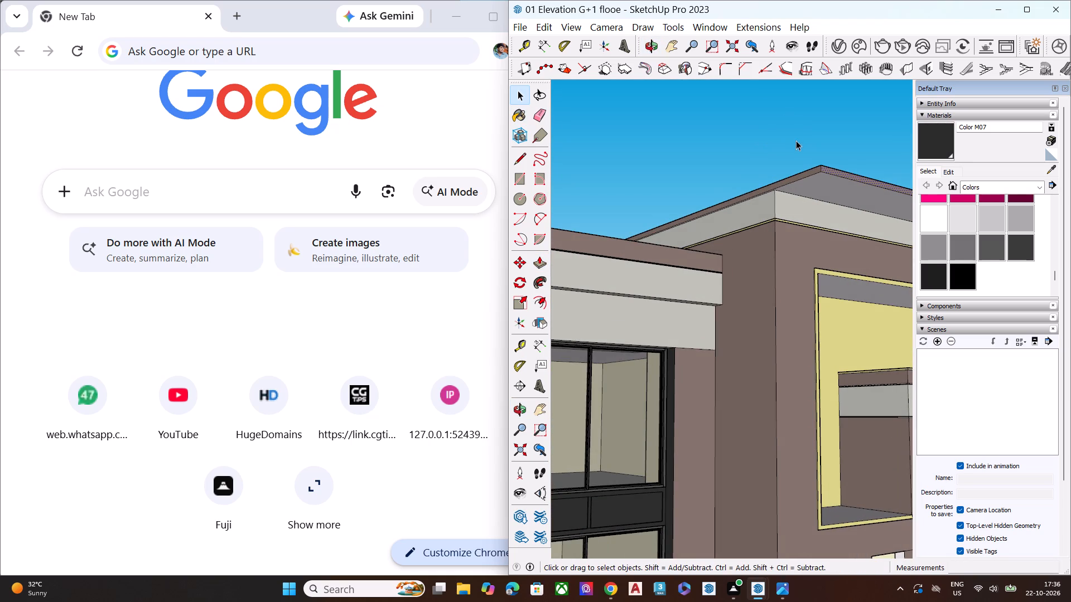
left_click(796, 140)
left_click(811, 174)
scroll(811, 174, "up", 7)
left_click(815, 172)
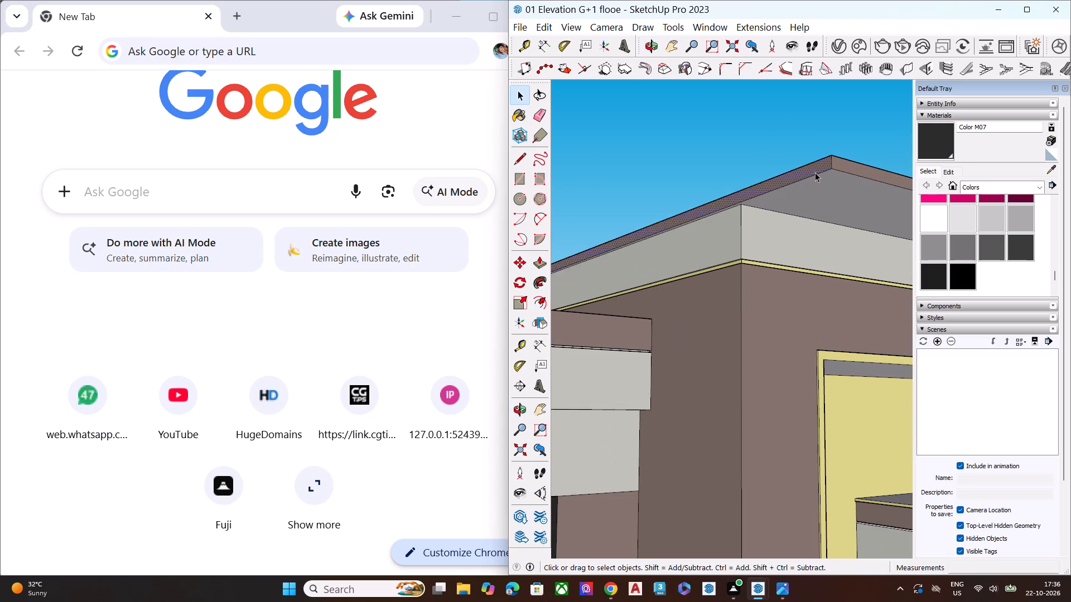
key("p")
left_click(822, 157)
scroll(701, 145, "down", 5)
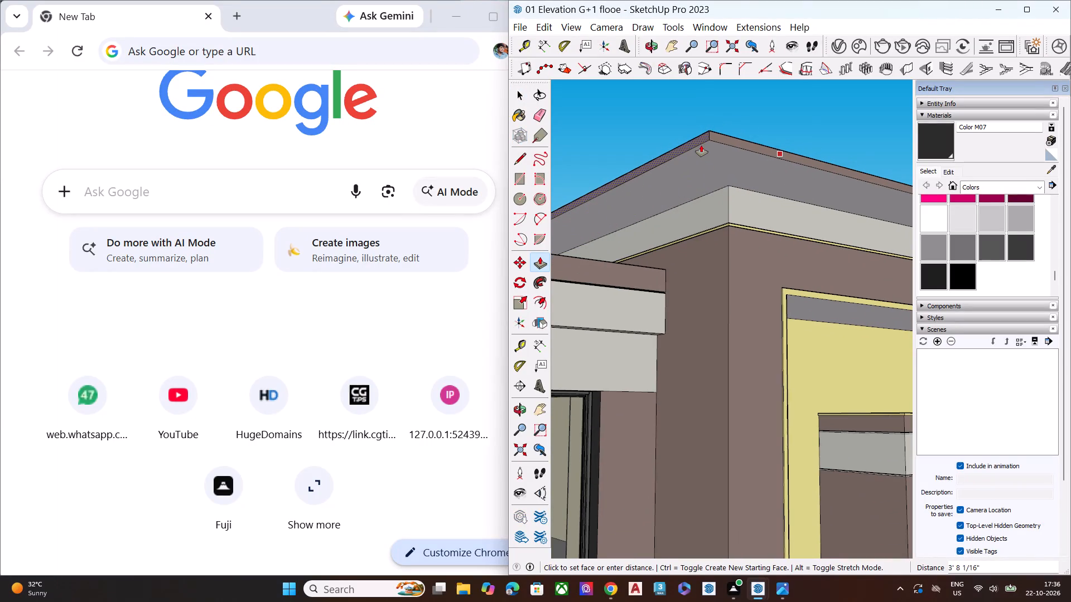
left_click(701, 145)
Examine the extended roof slab, the smaller front block's parapet and the full elevation from near and far.
scroll(704, 157, "down", 19)
middle_click_drag(771, 273, 785, 334)
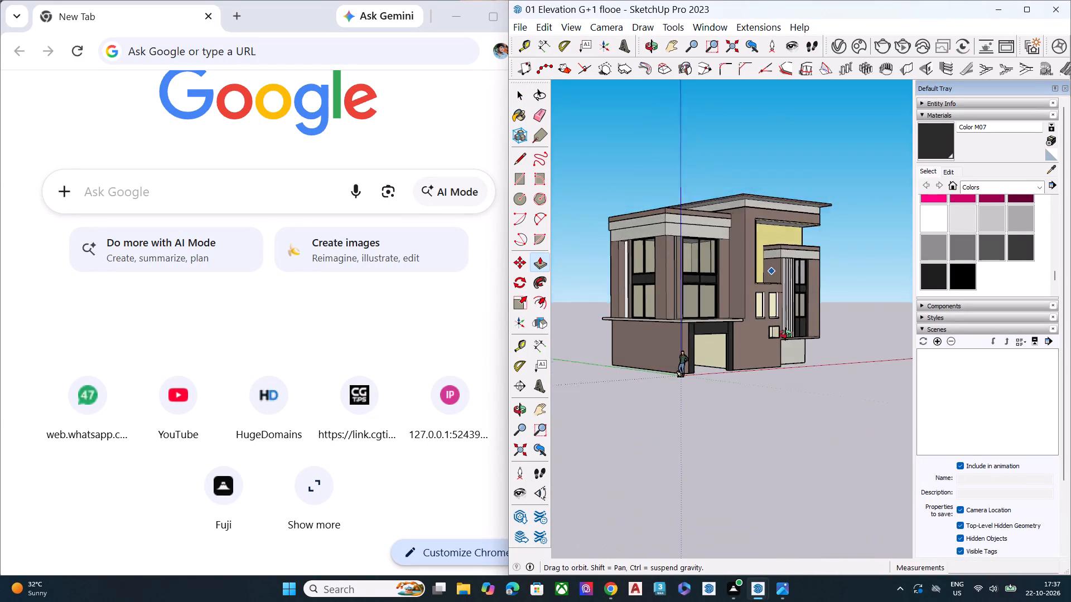
middle_click_drag(785, 334, 789, 347)
scroll(792, 258, "up", 13)
scroll(792, 229, "down", 2)
scroll(792, 229, "up", 1)
scroll(792, 229, "down", 1)
scroll(792, 229, "up", 6)
scroll(760, 229, "down", 2)
scroll(757, 231, "up", 5)
key("7")
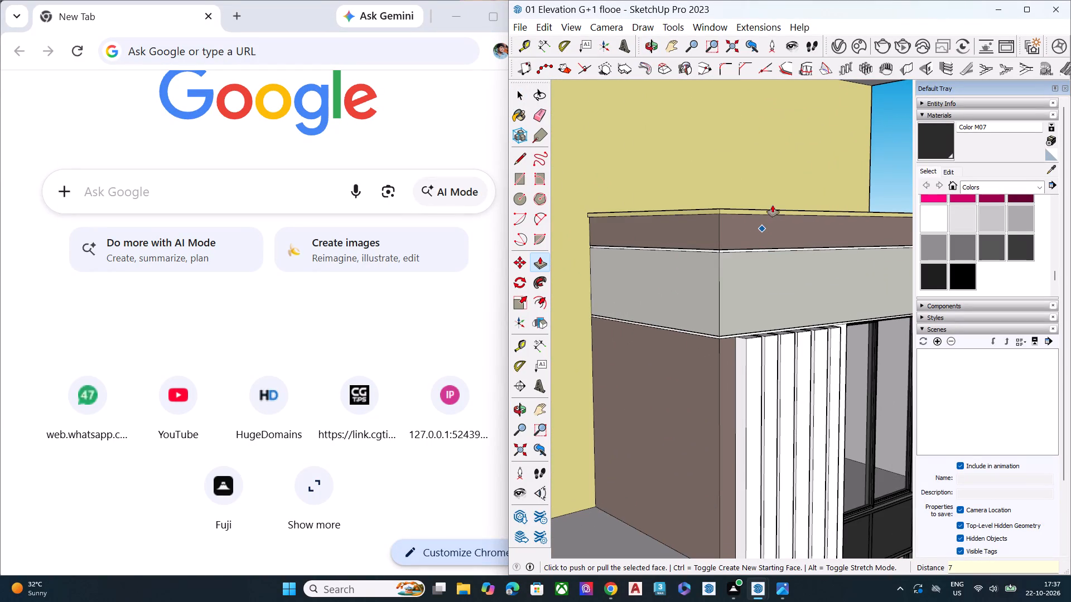
key("space")
scroll(772, 224, "down", 6)
scroll(801, 279, "down", 1)
scroll(801, 279, "up", 1)
scroll(801, 279, "down", 5)
middle_click_drag(823, 316, 634, 279)
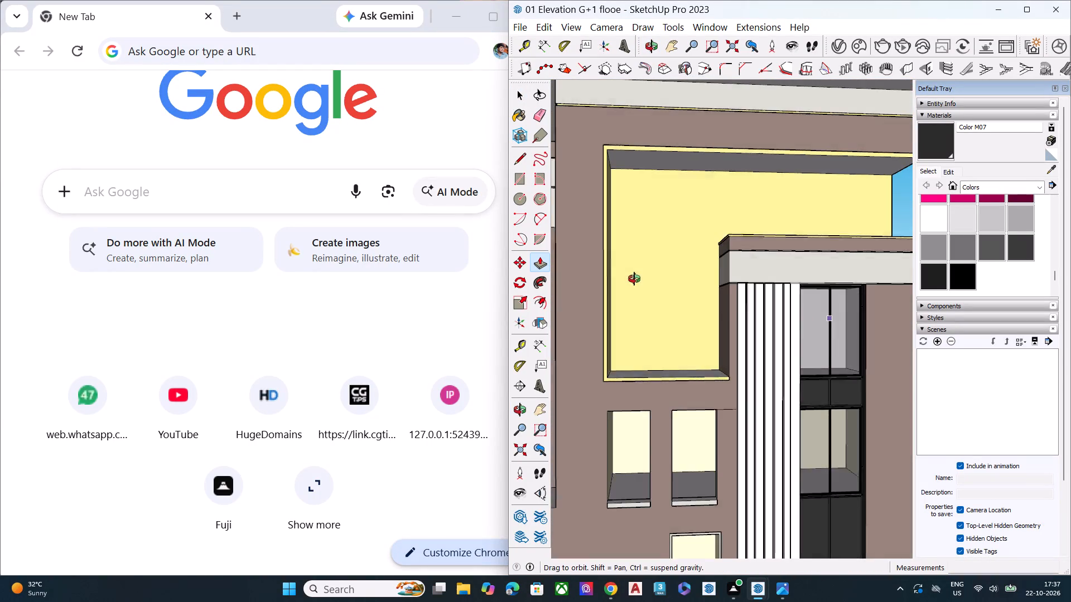
middle_click_drag(634, 279, 633, 279)
scroll(709, 230, "down", 1)
scroll(710, 230, "up", 1)
scroll(712, 231, "down", 1)
scroll(712, 232, "up", 1)
scroll(713, 236, "down", 4)
middle_click_drag(740, 261, 774, 238)
scroll(794, 222, "down", 9)
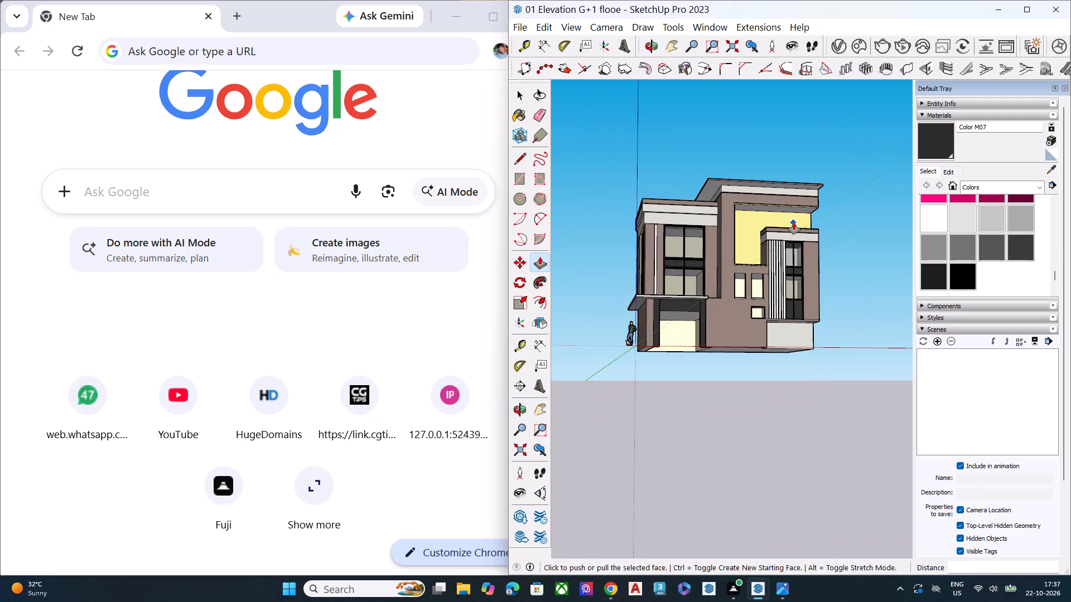
scroll(794, 222, "down", 8)
scroll(798, 239, "down", 13)
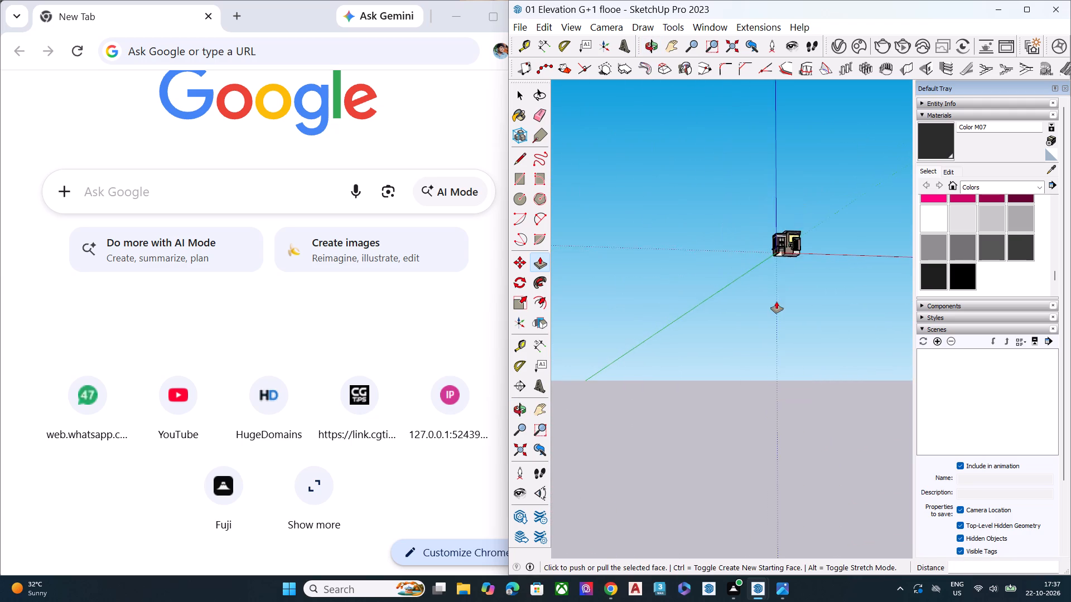
scroll(776, 302, "down", 3)
middle_click_drag(781, 308, 791, 408)
scroll(803, 205, "up", 5)
scroll(794, 245, "down", 1)
scroll(794, 245, "up", 2)
scroll(805, 297, "up", 1)
scroll(804, 295, "down", 1)
scroll(804, 295, "up", 11)
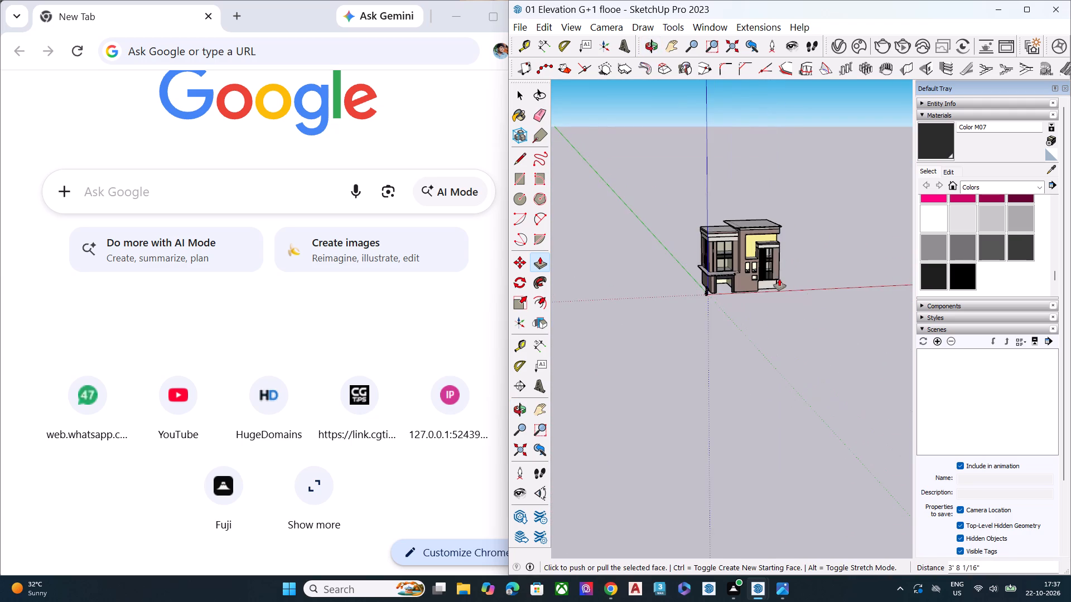
scroll(775, 278, "up", 4)
scroll(771, 282, "down", 2)
scroll(771, 282, "up", 3)
middle_click_drag(729, 279, 707, 241)
scroll(713, 255, "up", 6)
scroll(705, 241, "down", 1)
scroll(702, 241, "up", 7)
scroll(650, 240, "down", 10)
middle_click_drag(645, 289, 664, 247)
scroll(664, 247, "up", 8)
Show the Glass and Mirrors material collection.
left_click(933, 171)
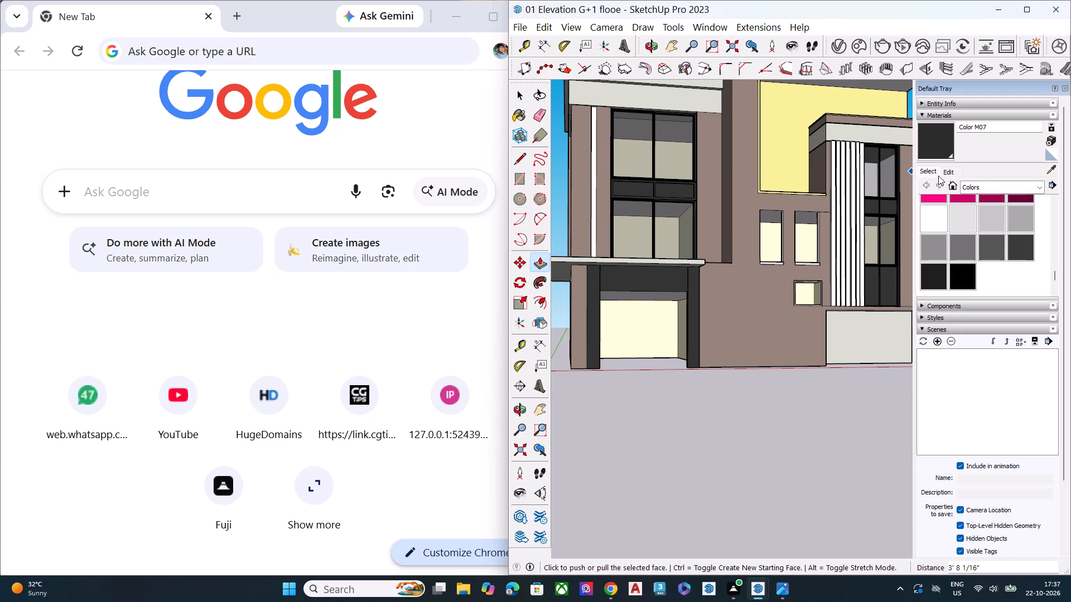
left_click(982, 189)
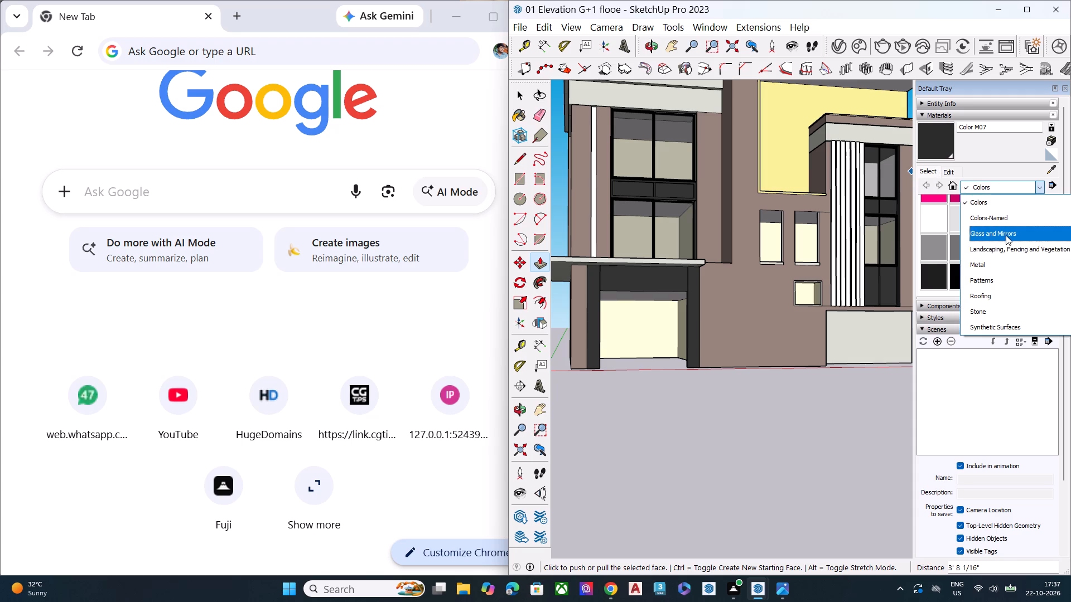
left_click(1006, 235)
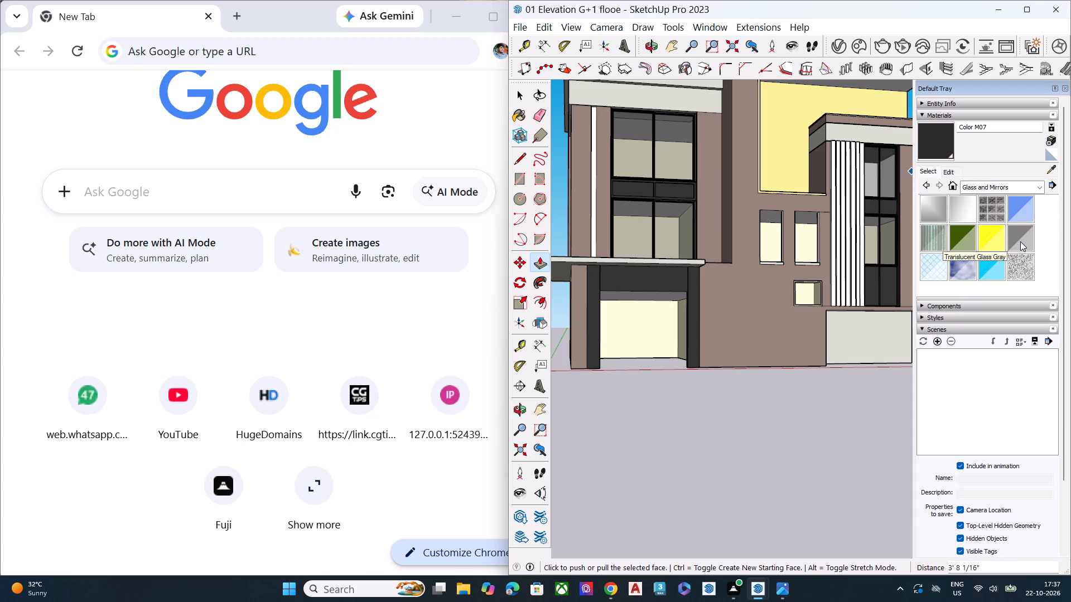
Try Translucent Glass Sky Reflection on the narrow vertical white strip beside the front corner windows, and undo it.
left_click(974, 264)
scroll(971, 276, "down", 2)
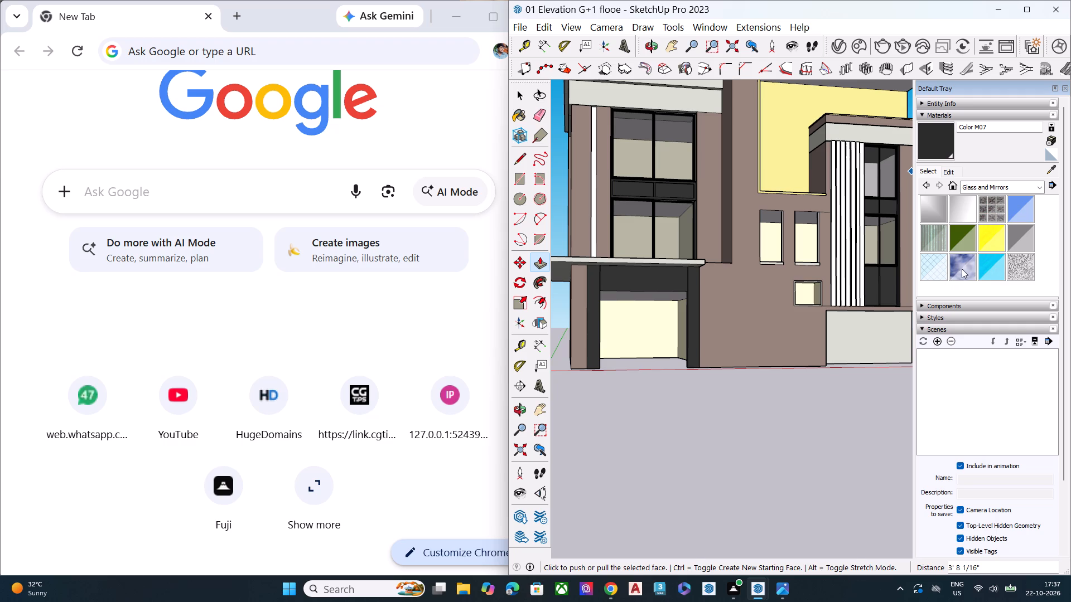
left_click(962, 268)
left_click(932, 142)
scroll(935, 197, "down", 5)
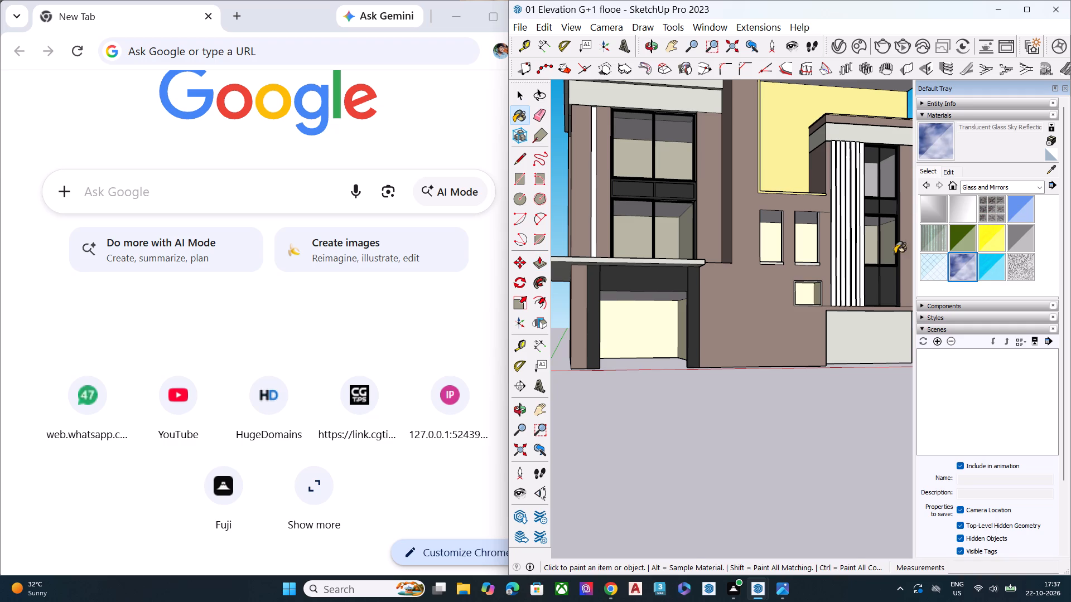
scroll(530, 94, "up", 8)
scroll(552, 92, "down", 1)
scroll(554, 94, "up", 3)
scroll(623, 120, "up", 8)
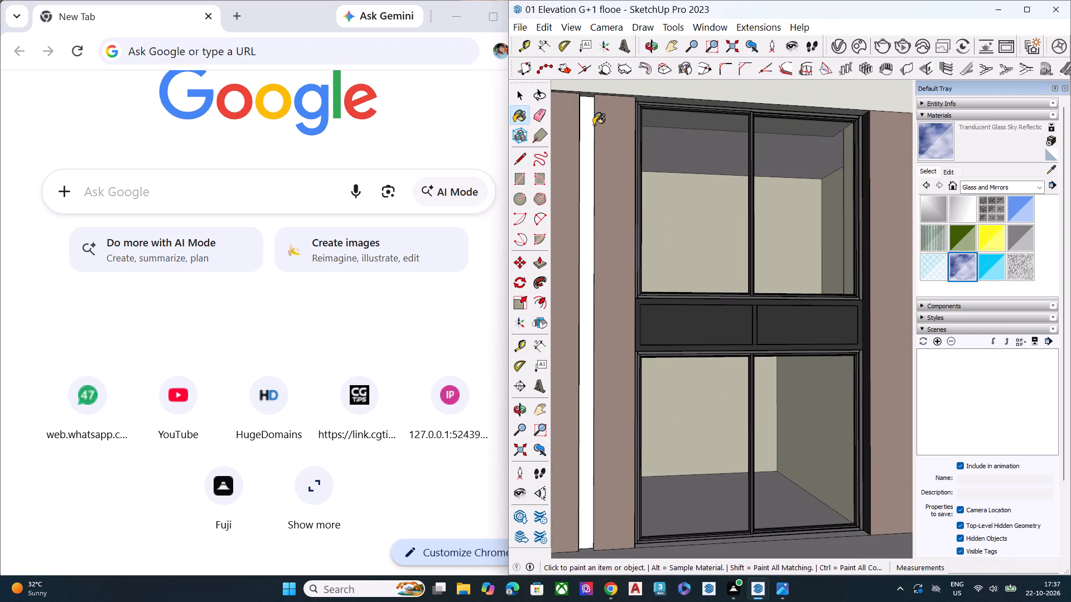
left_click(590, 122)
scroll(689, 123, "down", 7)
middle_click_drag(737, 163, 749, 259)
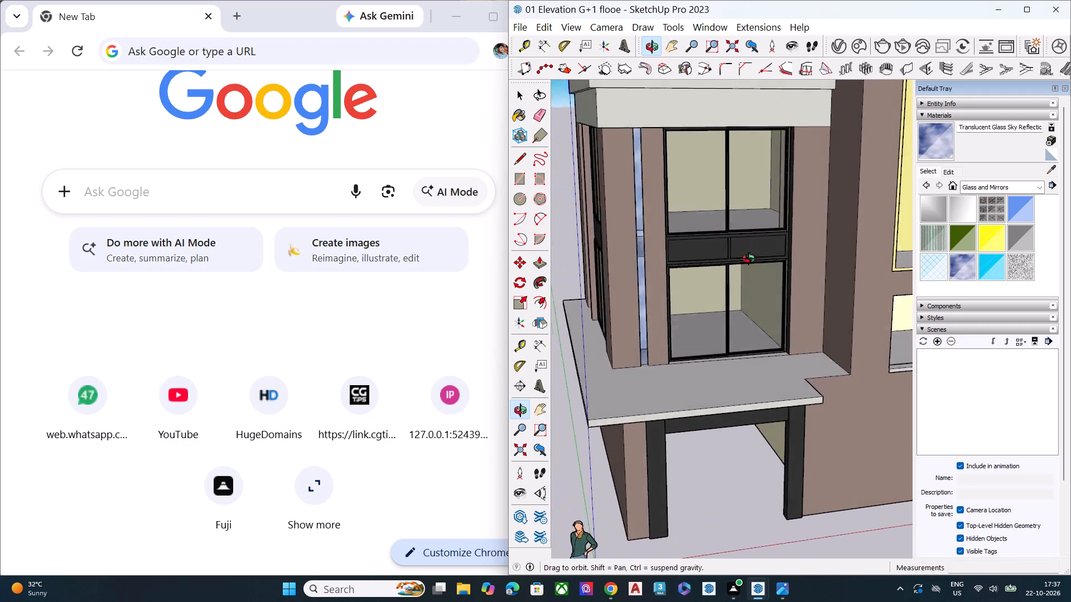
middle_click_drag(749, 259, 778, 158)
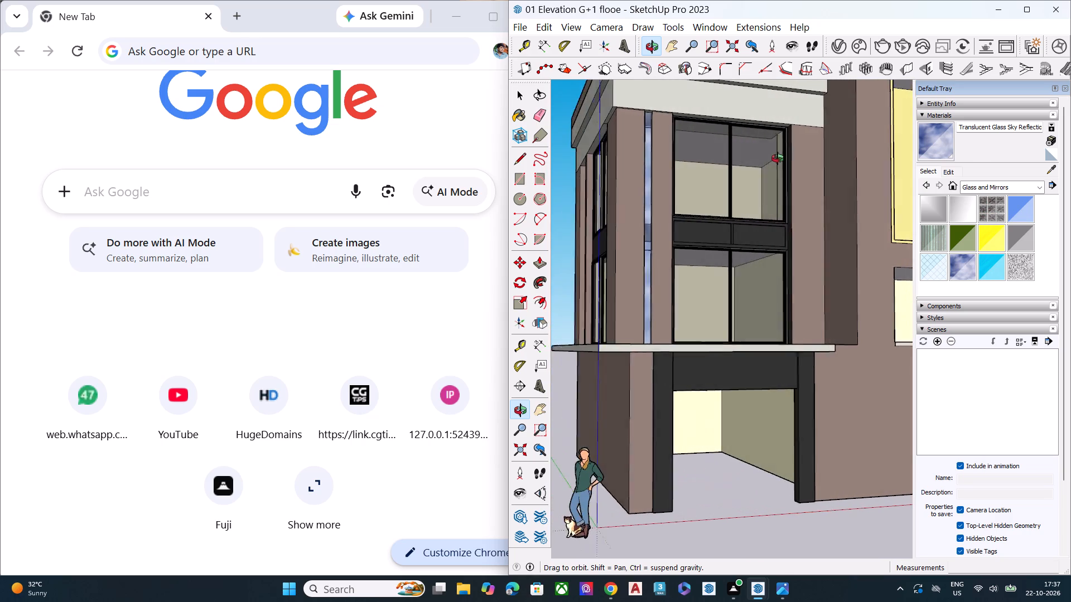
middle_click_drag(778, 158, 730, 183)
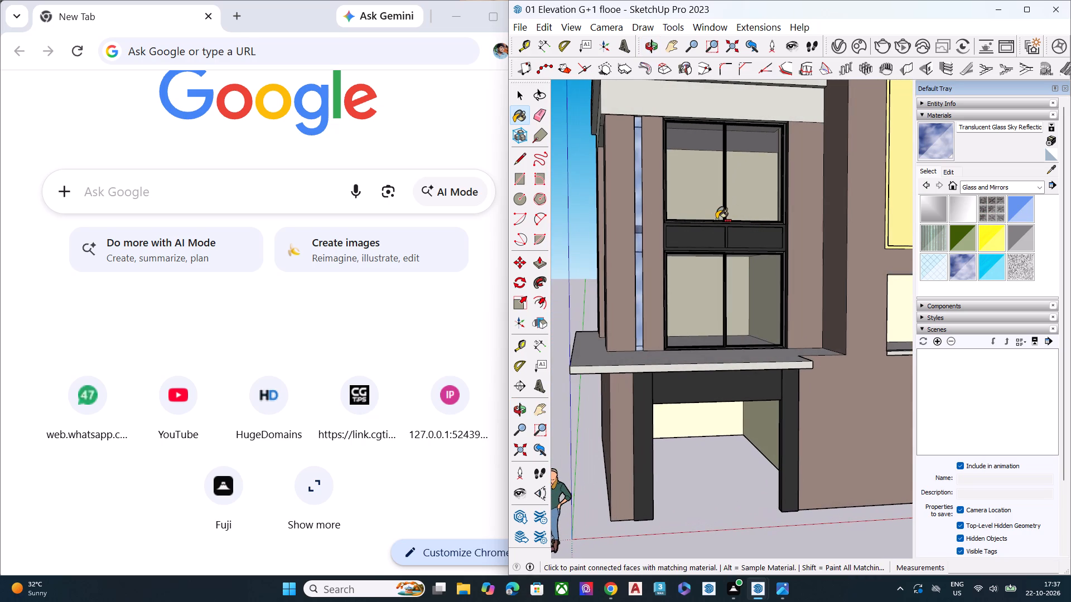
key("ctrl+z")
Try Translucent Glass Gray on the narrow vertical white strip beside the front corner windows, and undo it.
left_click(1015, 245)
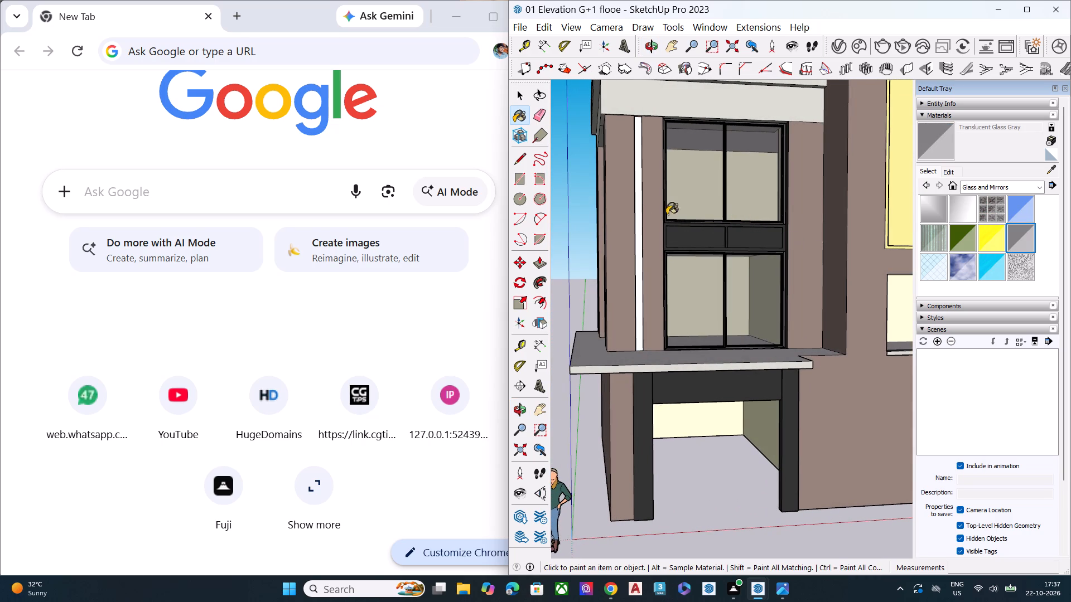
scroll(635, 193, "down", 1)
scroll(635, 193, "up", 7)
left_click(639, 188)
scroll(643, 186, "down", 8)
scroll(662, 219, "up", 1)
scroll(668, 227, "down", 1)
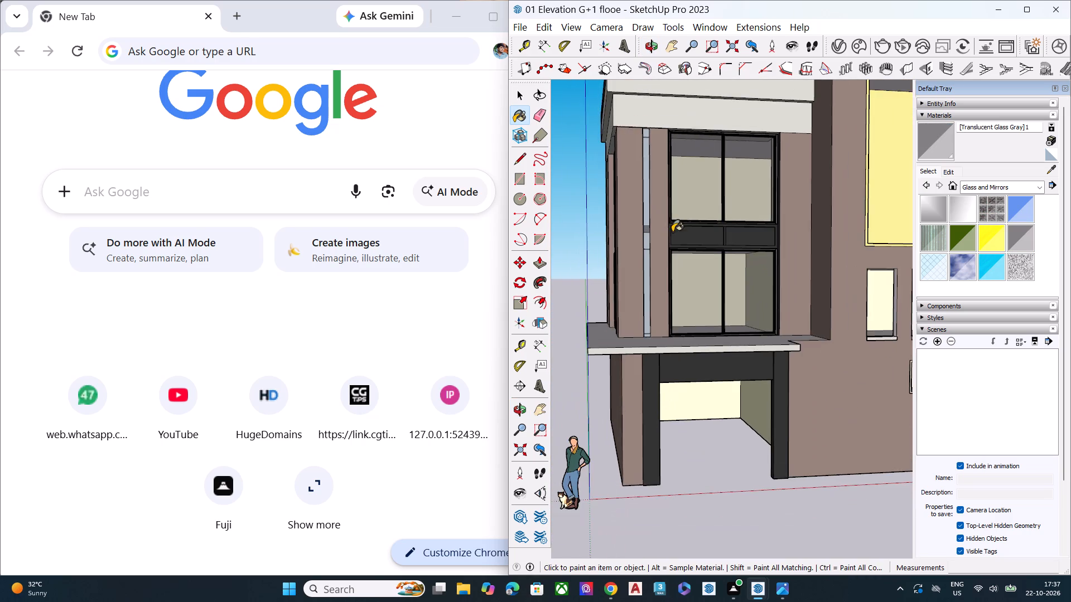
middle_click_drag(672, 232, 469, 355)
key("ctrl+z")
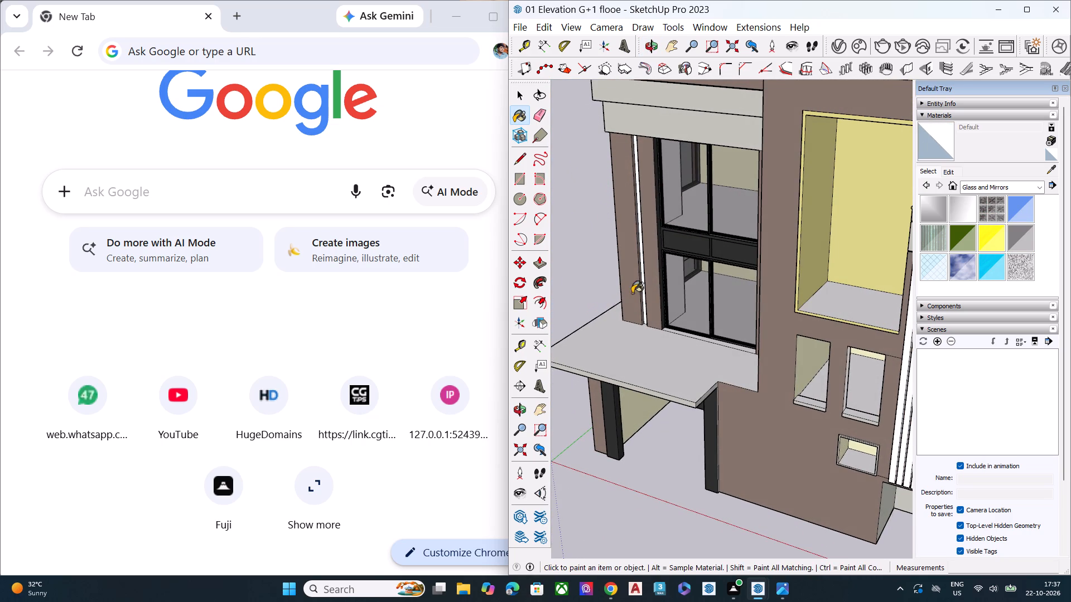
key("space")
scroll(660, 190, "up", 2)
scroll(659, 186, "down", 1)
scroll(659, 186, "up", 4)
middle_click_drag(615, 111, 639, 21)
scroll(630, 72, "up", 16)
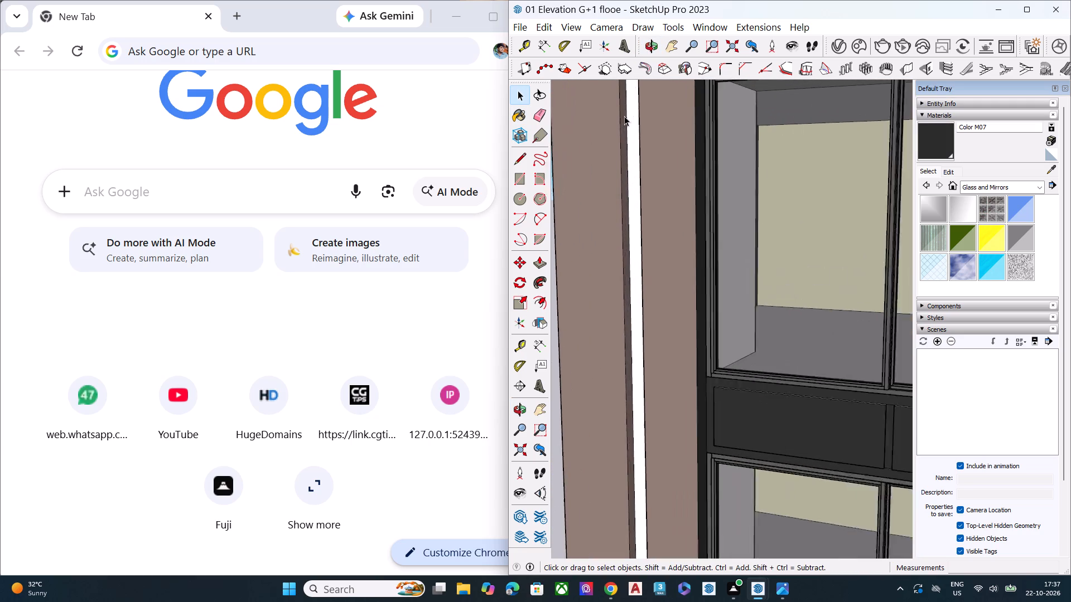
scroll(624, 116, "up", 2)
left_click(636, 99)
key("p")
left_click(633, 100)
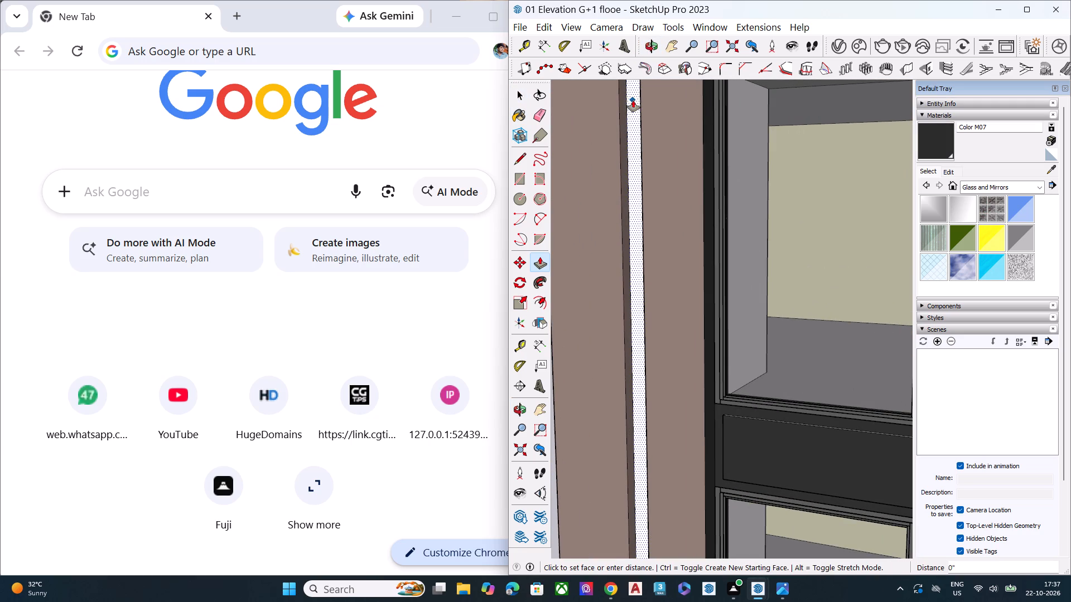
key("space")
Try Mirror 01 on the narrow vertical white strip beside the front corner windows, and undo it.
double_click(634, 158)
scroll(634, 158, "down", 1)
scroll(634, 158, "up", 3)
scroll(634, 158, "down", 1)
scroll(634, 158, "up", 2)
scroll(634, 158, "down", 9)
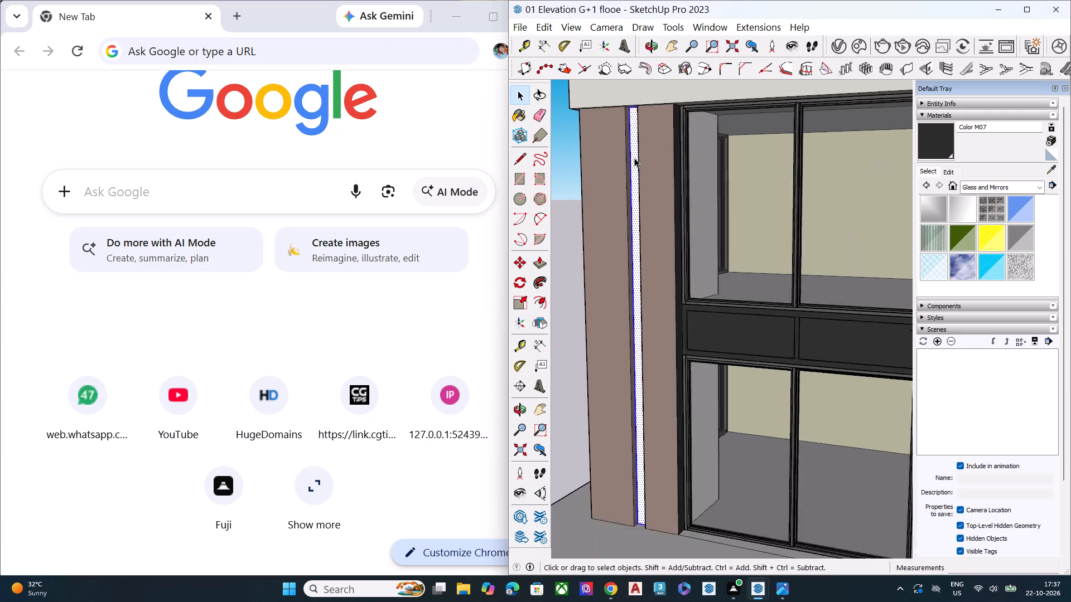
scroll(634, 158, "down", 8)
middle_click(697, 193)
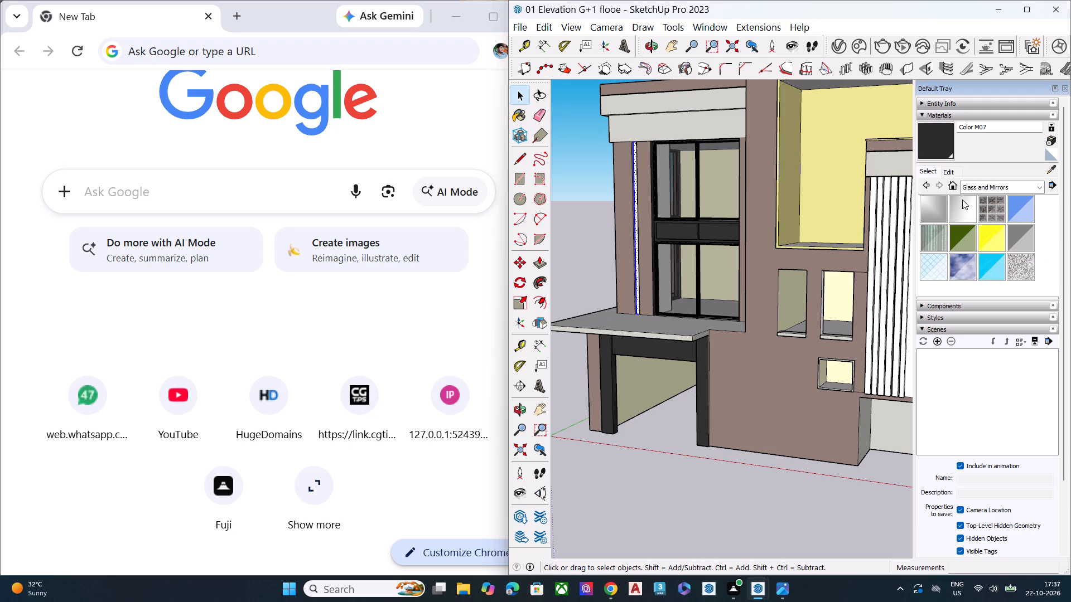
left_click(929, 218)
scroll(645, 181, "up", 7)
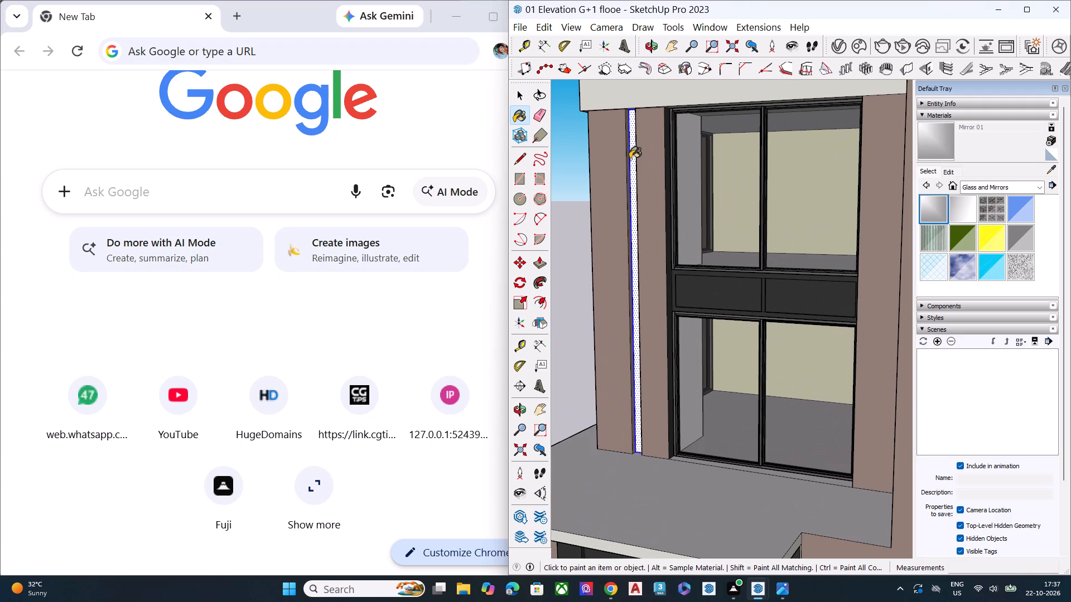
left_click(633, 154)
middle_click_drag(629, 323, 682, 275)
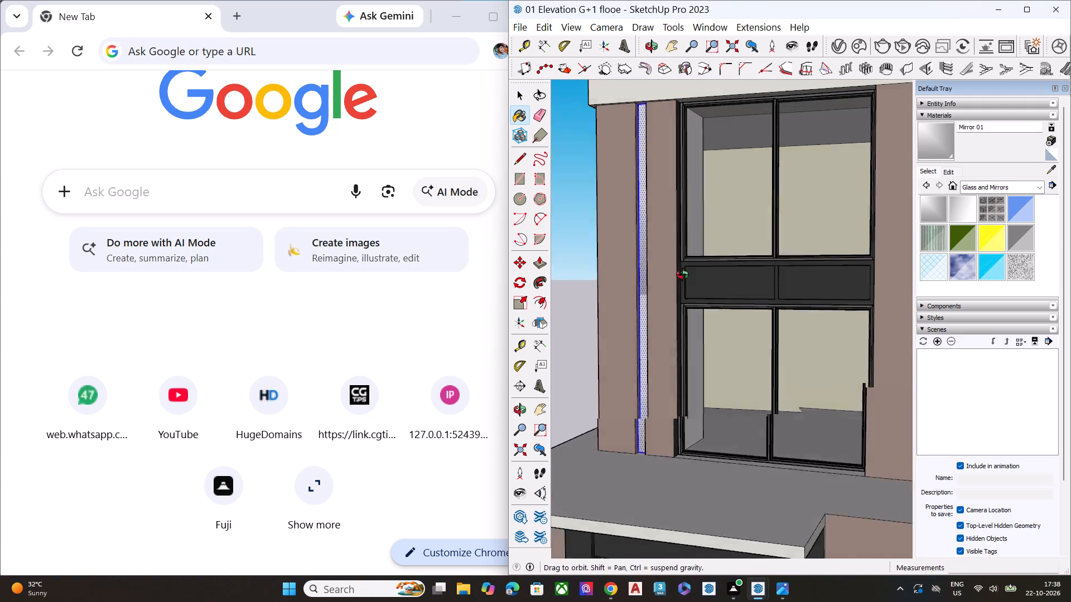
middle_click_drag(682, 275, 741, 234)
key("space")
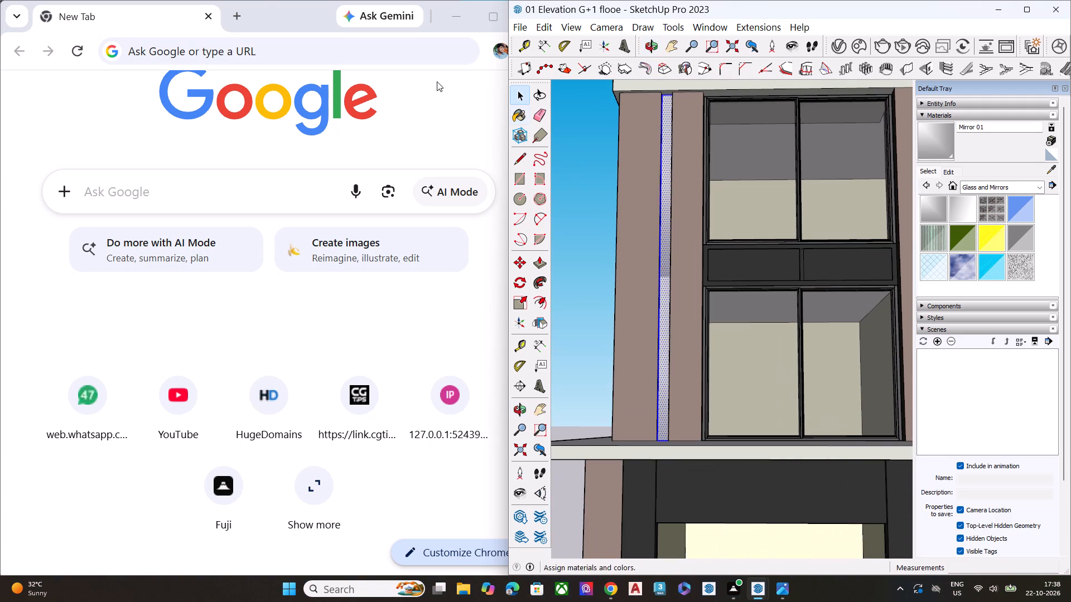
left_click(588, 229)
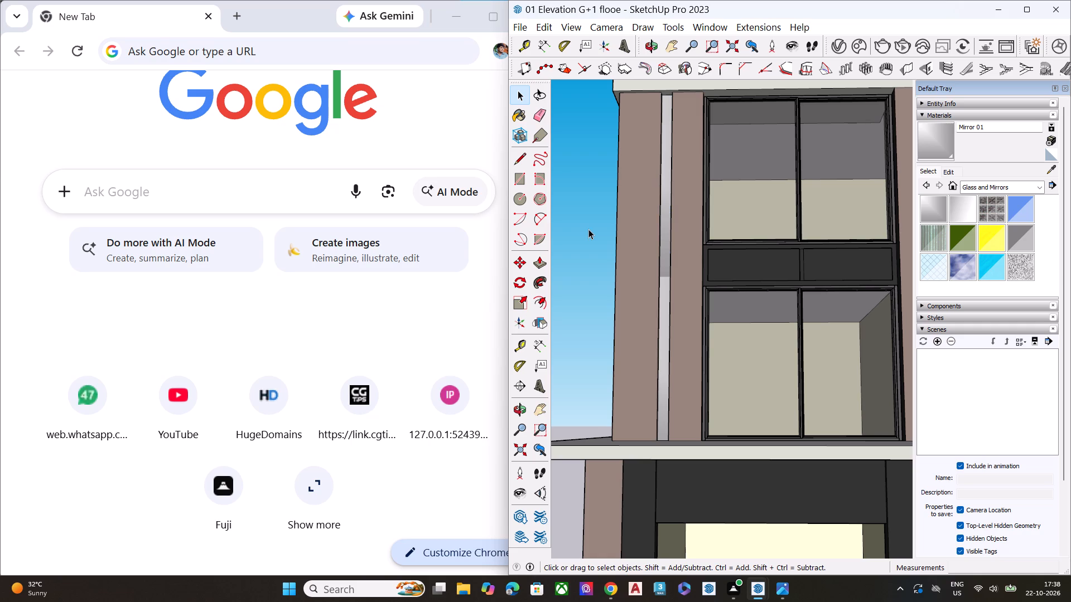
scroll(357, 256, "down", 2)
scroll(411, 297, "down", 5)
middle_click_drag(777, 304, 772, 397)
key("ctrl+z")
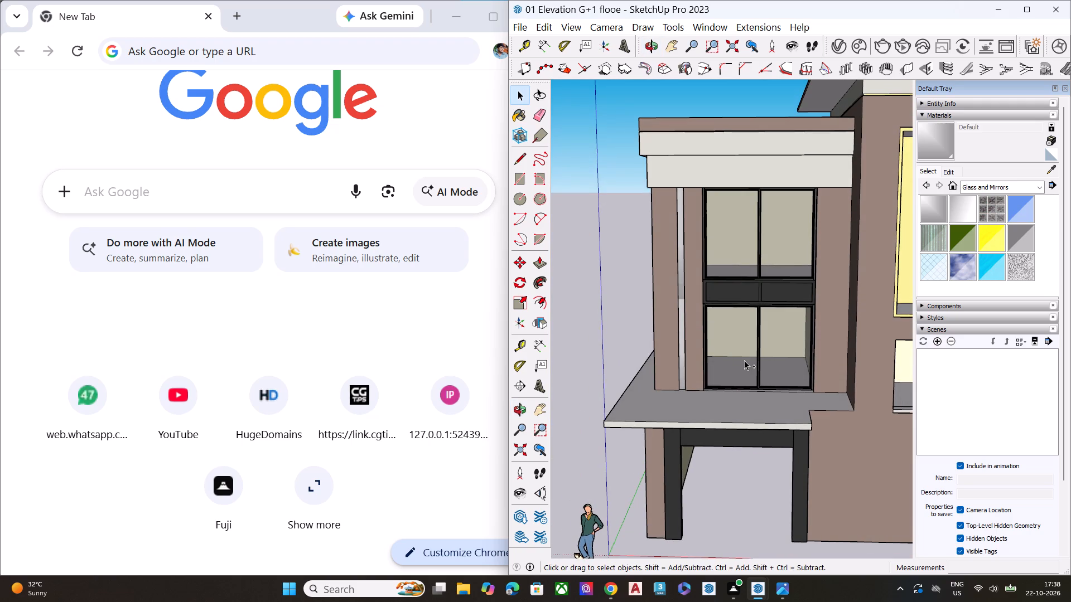
Examine the full elevation, the yellow recess and the block with white vertical fins from several angles.
scroll(732, 277, "down", 6)
middle_click_drag(782, 356, 715, 245)
key("space")
scroll(701, 259, "down", 2)
scroll(670, 266, "up", 1)
scroll(643, 269, "down", 4)
scroll(760, 250, "down", 1)
scroll(762, 255, "up", 1)
scroll(769, 265, "down", 1)
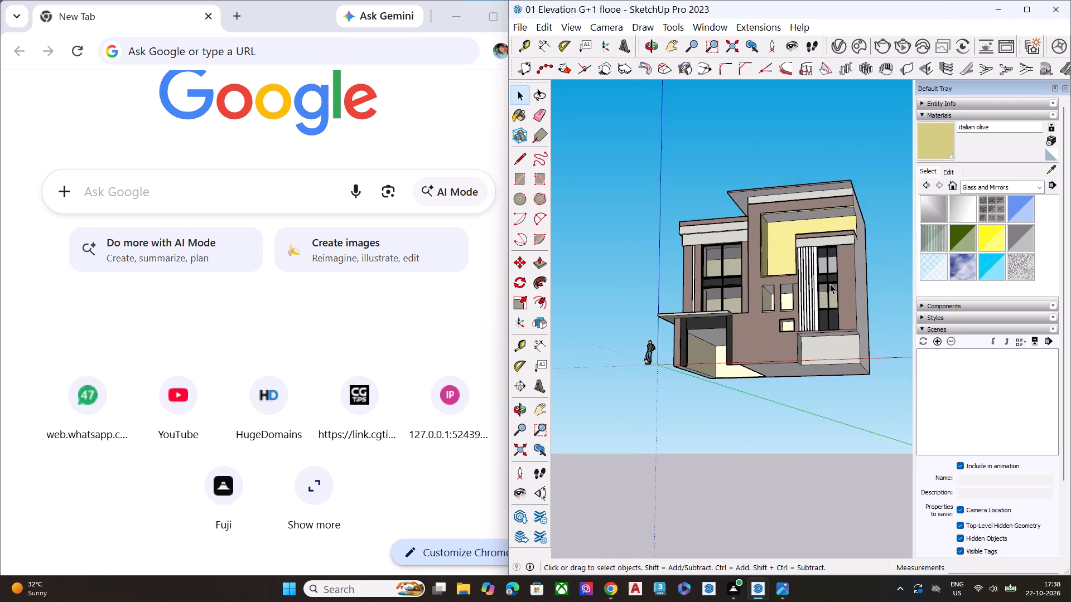
middle_click_drag(830, 284, 792, 361)
scroll(846, 261, "up", 7)
scroll(847, 260, "down", 1)
scroll(847, 260, "up", 1)
middle_click_drag(846, 268, 672, 230)
scroll(759, 248, "up", 1)
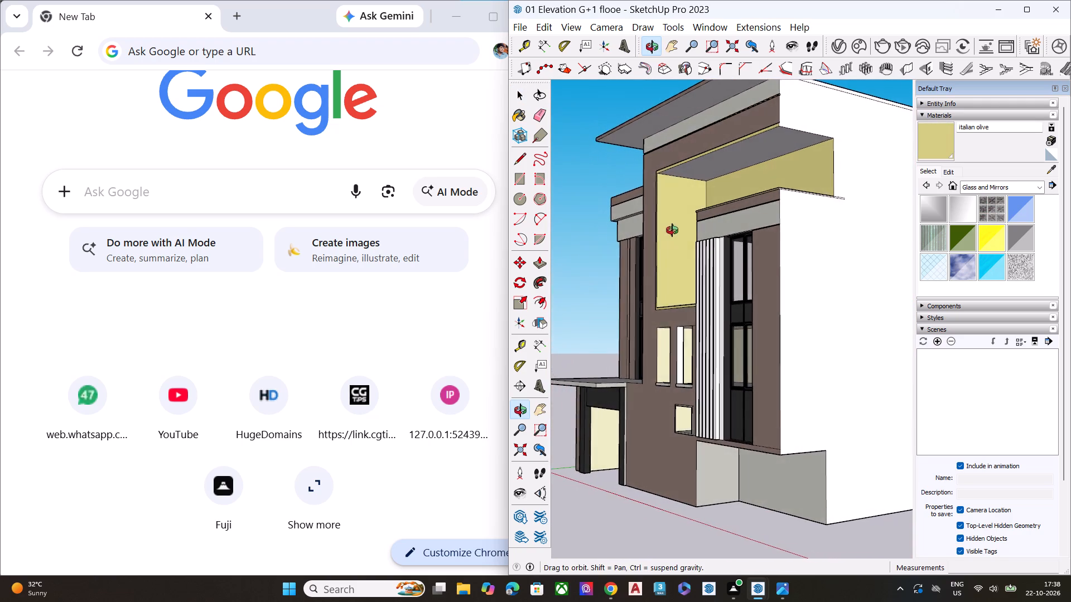
middle_click_drag(672, 230, 842, 221)
scroll(842, 221, "up", 9)
scroll(842, 221, "down", 3)
scroll(842, 221, "up", 1)
scroll(842, 221, "down", 4)
middle_click_drag(737, 261, 856, 221)
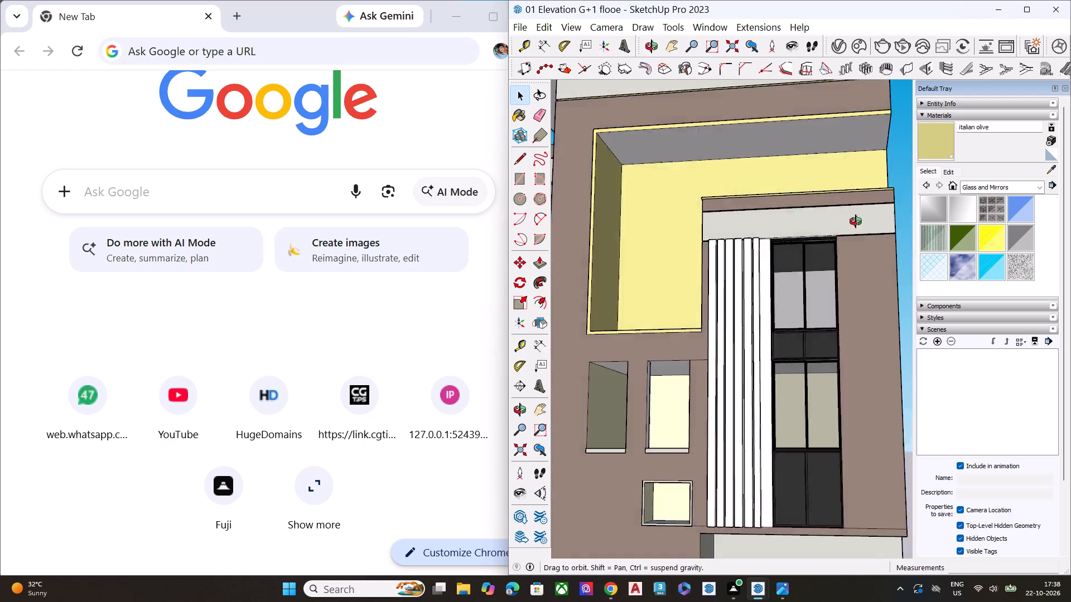
middle_click_drag(856, 221, 895, 215)
middle_click_drag(714, 208, 889, 190)
scroll(772, 220, "up", 1)
scroll(766, 224, "down", 9)
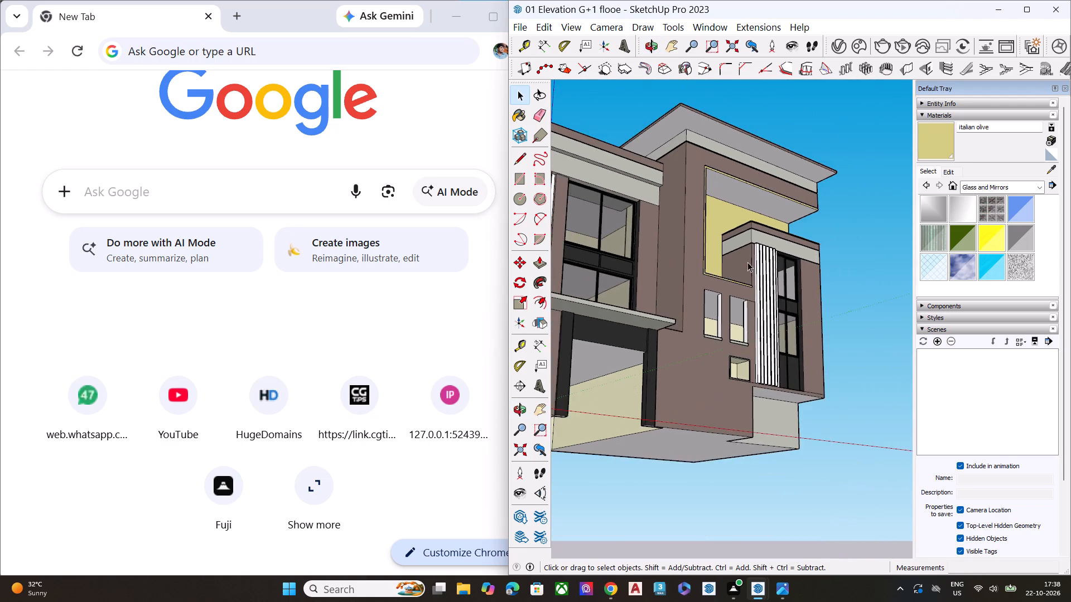
Examine the street-level view of the elevation and the corner block with its narrow white strip.
middle_click_drag(751, 265, 764, 314)
scroll(765, 319, "down", 6)
scroll(740, 341, "up", 7)
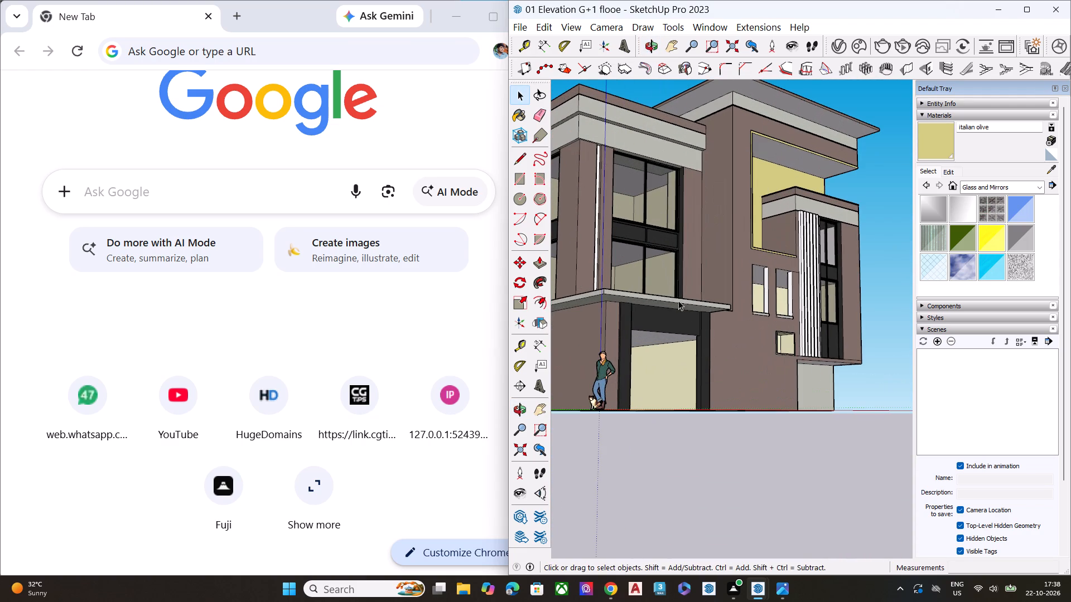
scroll(614, 250, "up", 2)
scroll(601, 246, "down", 5)
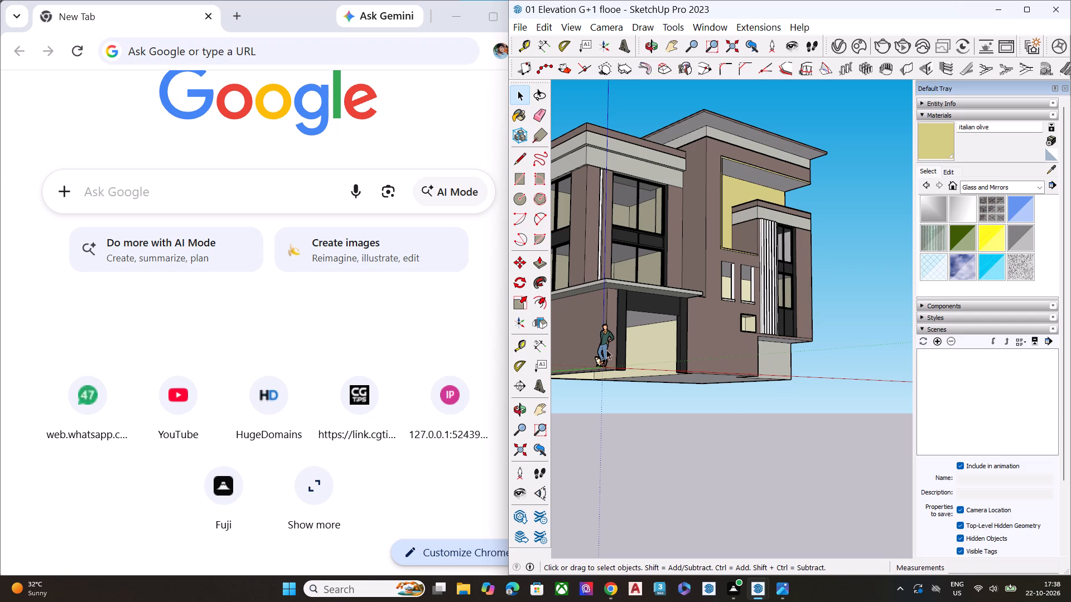
scroll(607, 334, "down", 7)
middle_click_drag(804, 374, 742, 405)
scroll(726, 340, "up", 8)
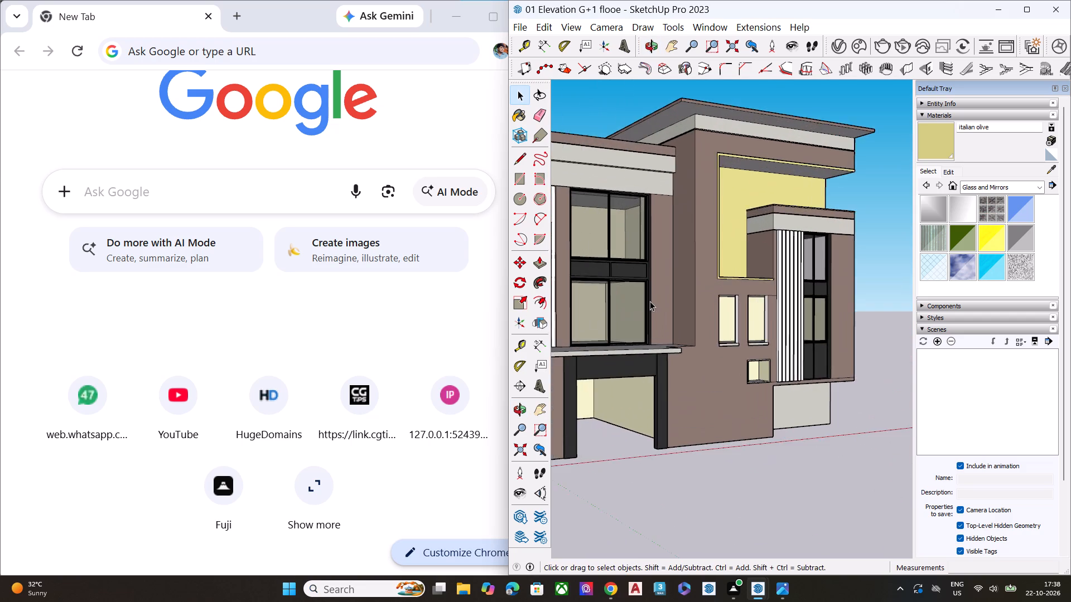
scroll(712, 342, "down", 8)
scroll(659, 321, "up", 8)
scroll(813, 349, "up", 1)
middle_click_drag(806, 356, 790, 366)
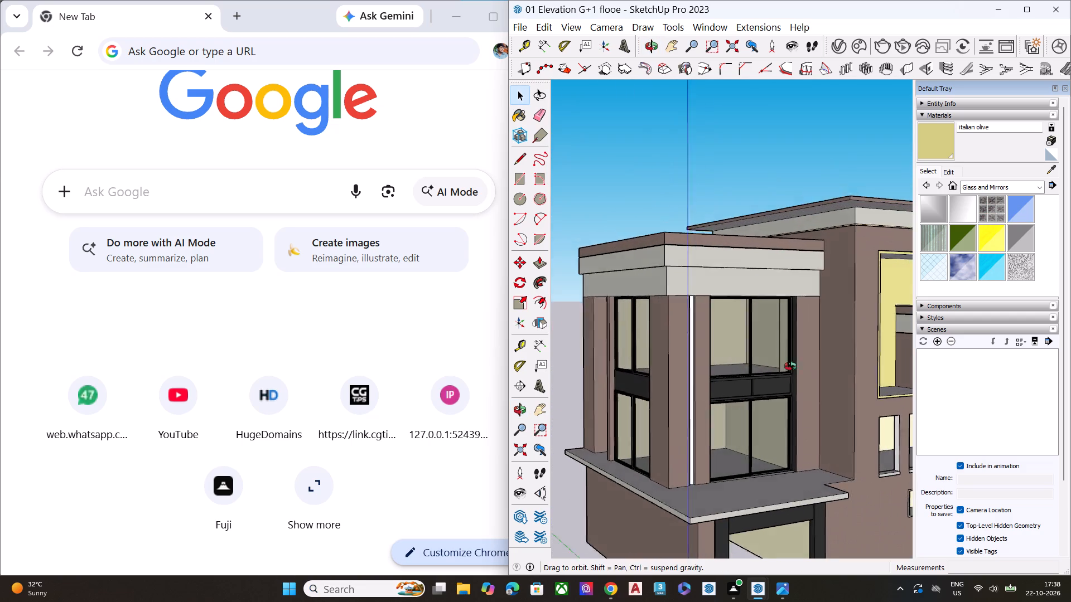
middle_click_drag(790, 366, 686, 388)
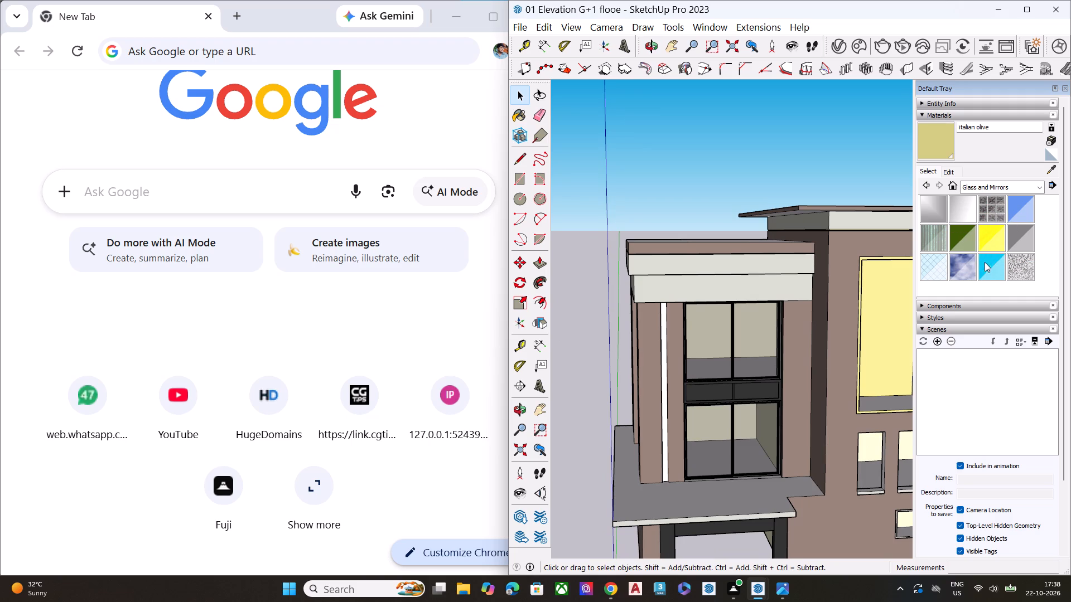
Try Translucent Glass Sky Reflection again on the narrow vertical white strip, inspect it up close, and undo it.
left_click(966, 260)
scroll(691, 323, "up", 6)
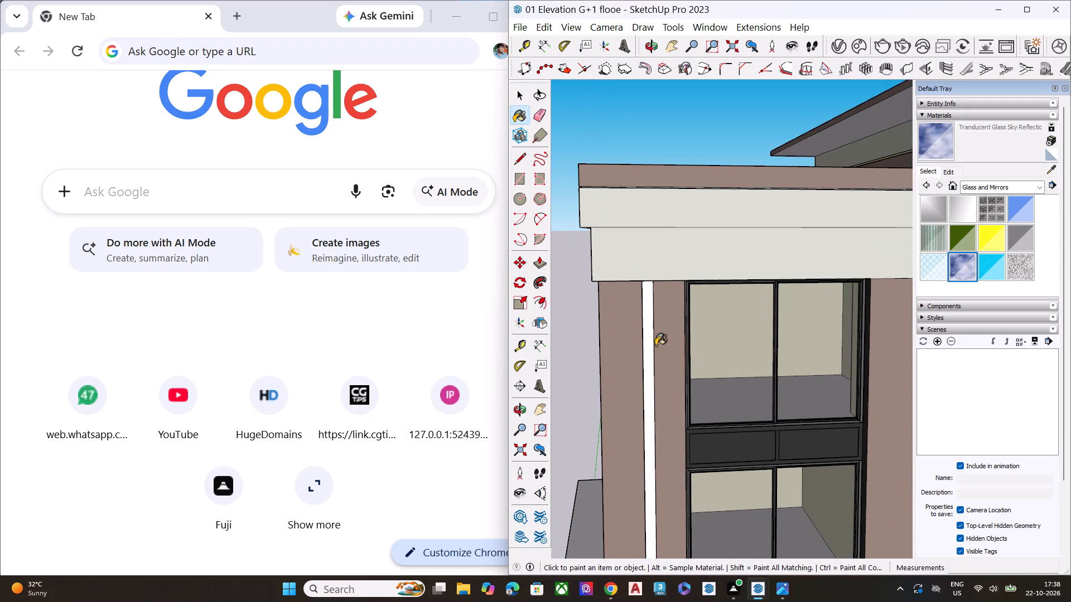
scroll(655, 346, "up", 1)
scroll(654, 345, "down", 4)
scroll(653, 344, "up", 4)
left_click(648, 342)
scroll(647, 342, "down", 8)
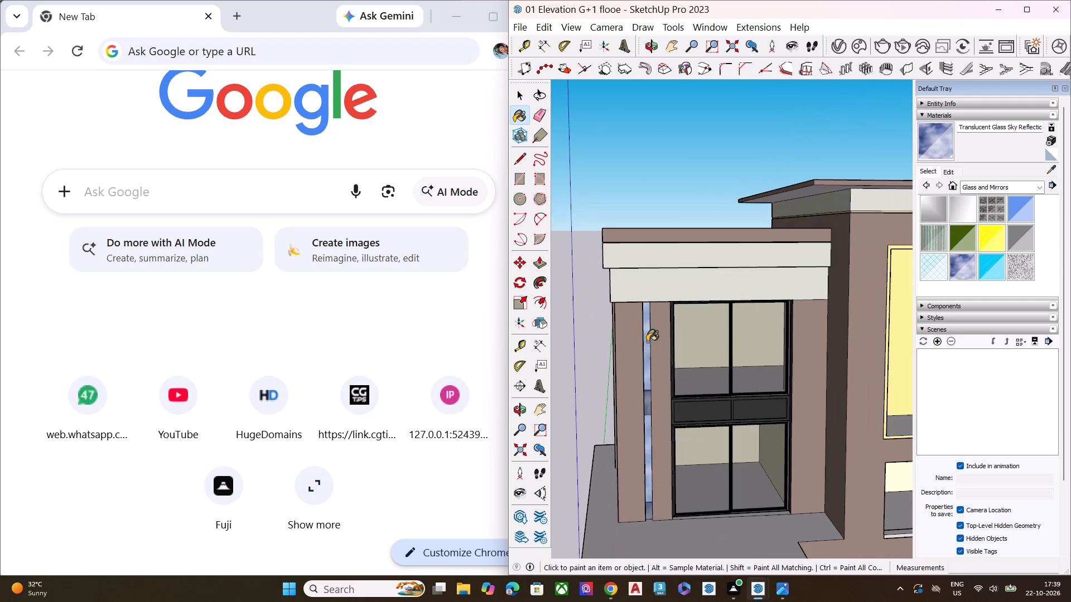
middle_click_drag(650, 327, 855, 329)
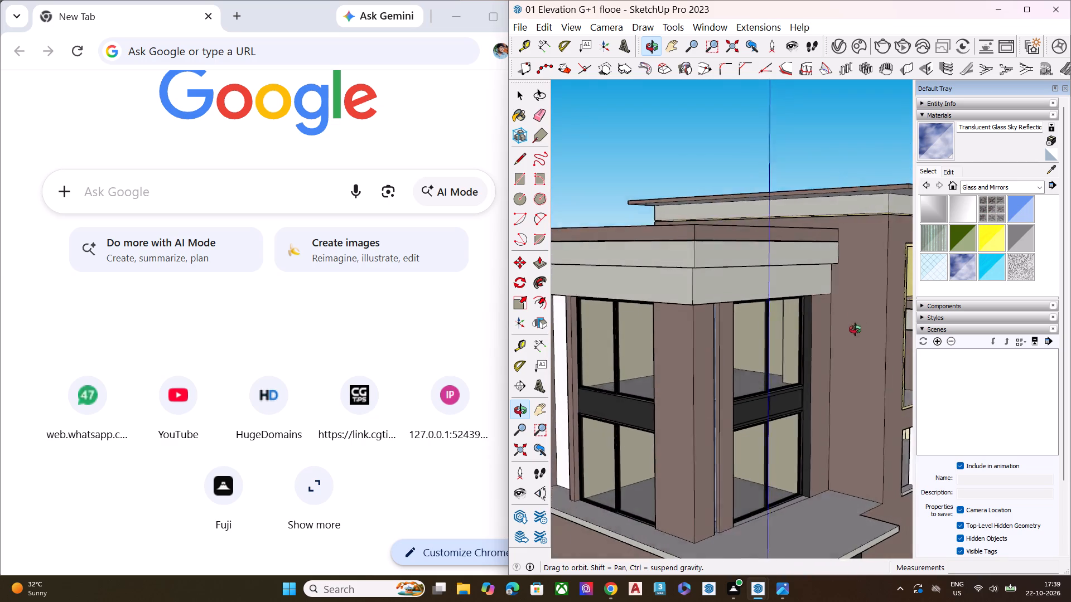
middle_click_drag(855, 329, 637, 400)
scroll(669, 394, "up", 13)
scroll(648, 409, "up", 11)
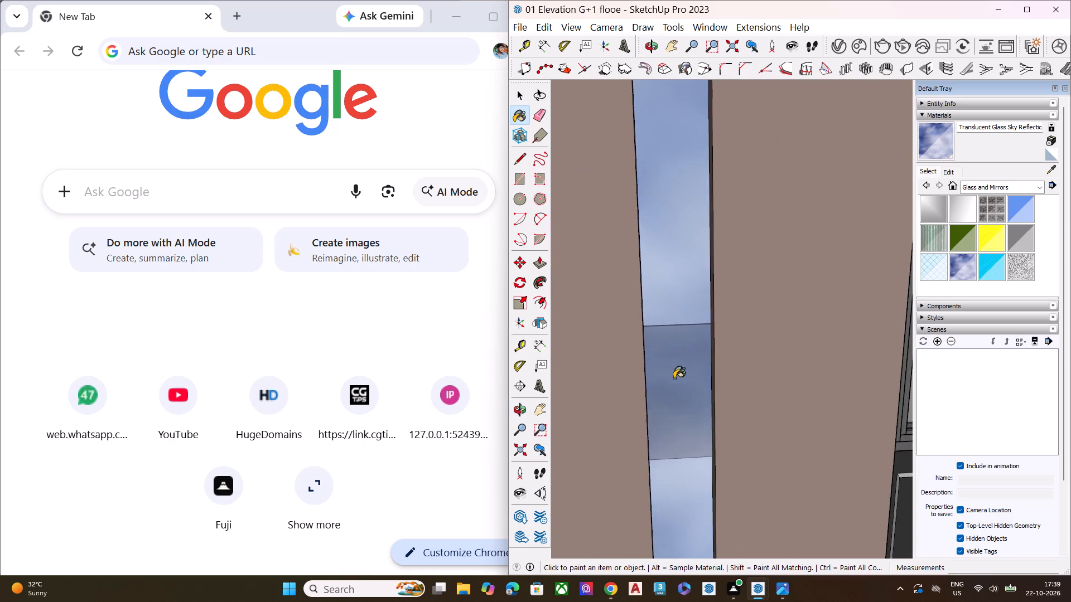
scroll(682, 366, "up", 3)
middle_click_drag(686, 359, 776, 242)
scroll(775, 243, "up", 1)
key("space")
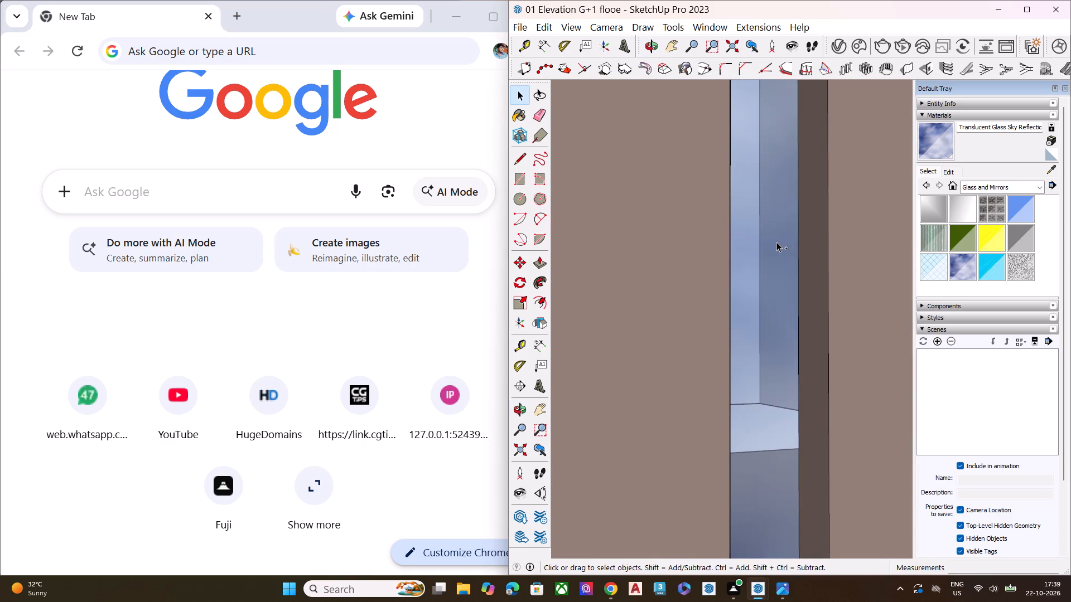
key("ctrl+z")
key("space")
Browse the Metal, Stone, 3d Printing and Colors-Named material collections for a finish for the narrow white corner strip.
scroll(776, 242, "down", 3)
scroll(758, 256, "up", 1)
scroll(750, 269, "down", 4)
scroll(711, 358, "down", 7)
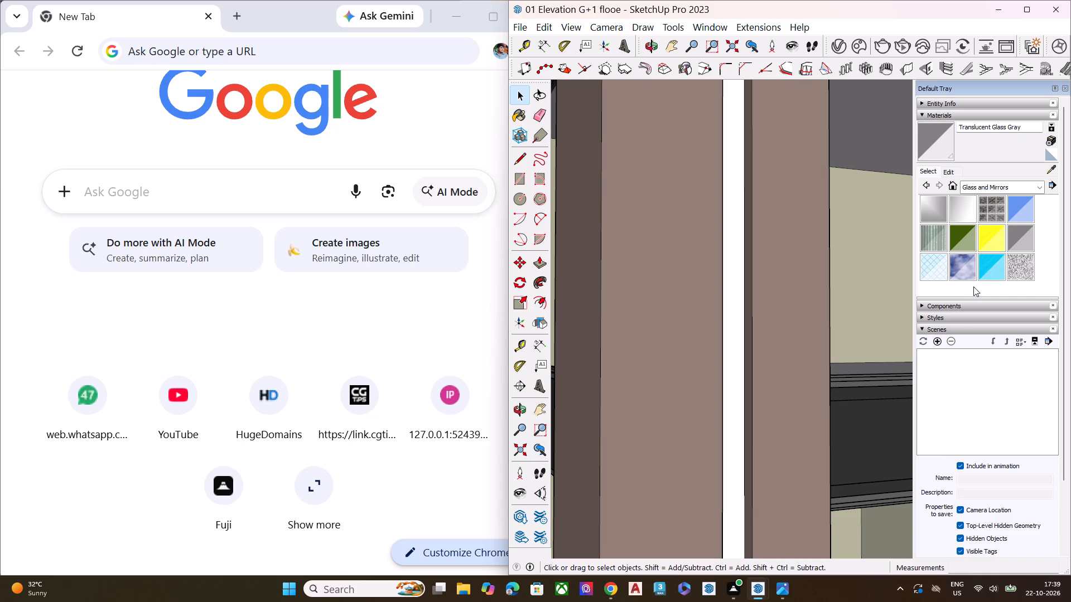
left_click(984, 190)
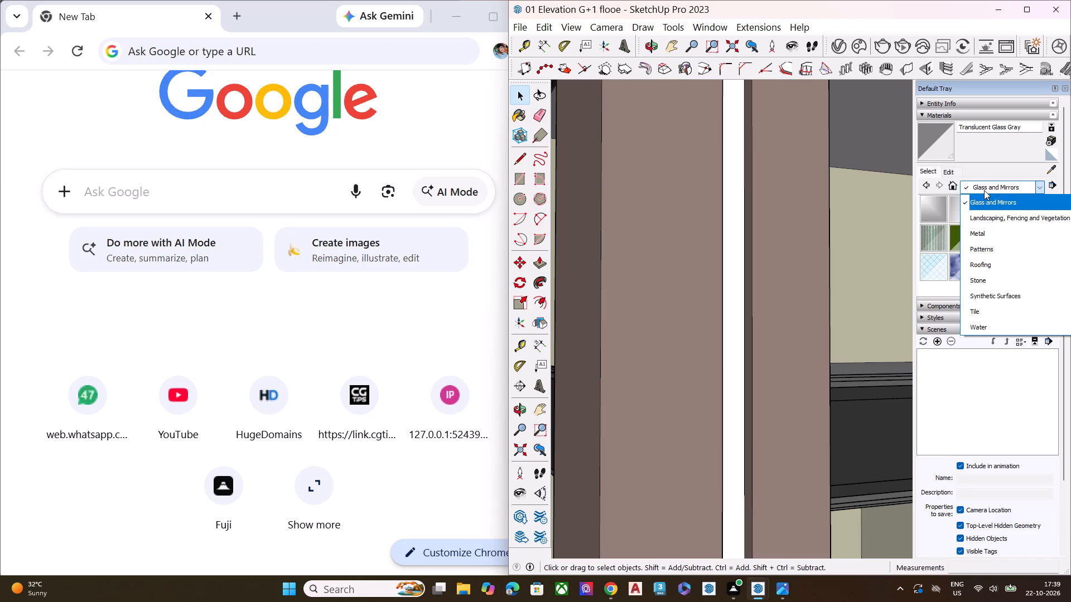
left_click_drag(1001, 226, 1001, 232)
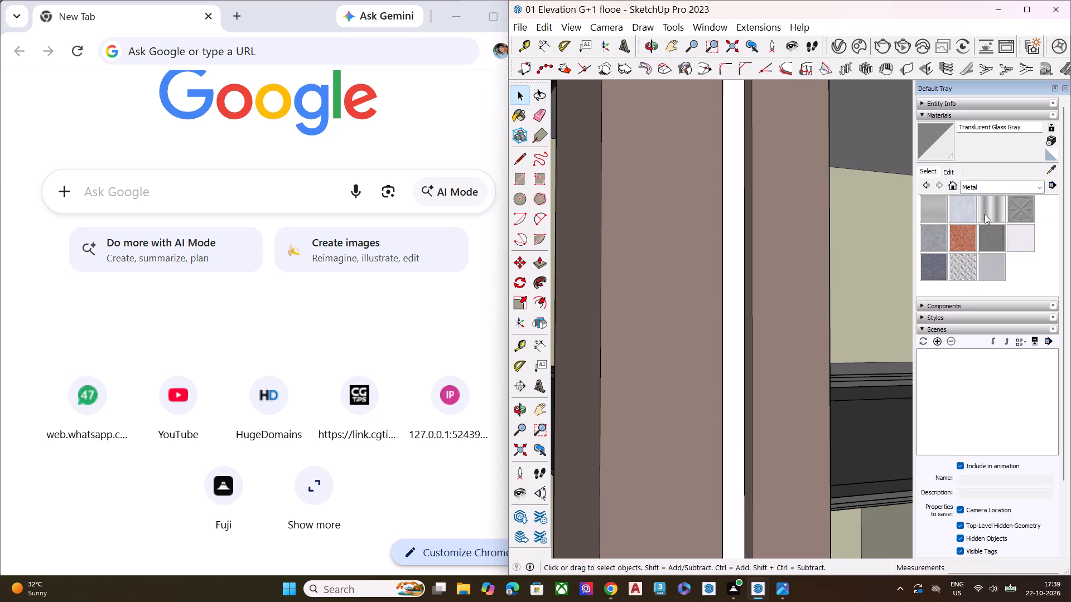
left_click(988, 188)
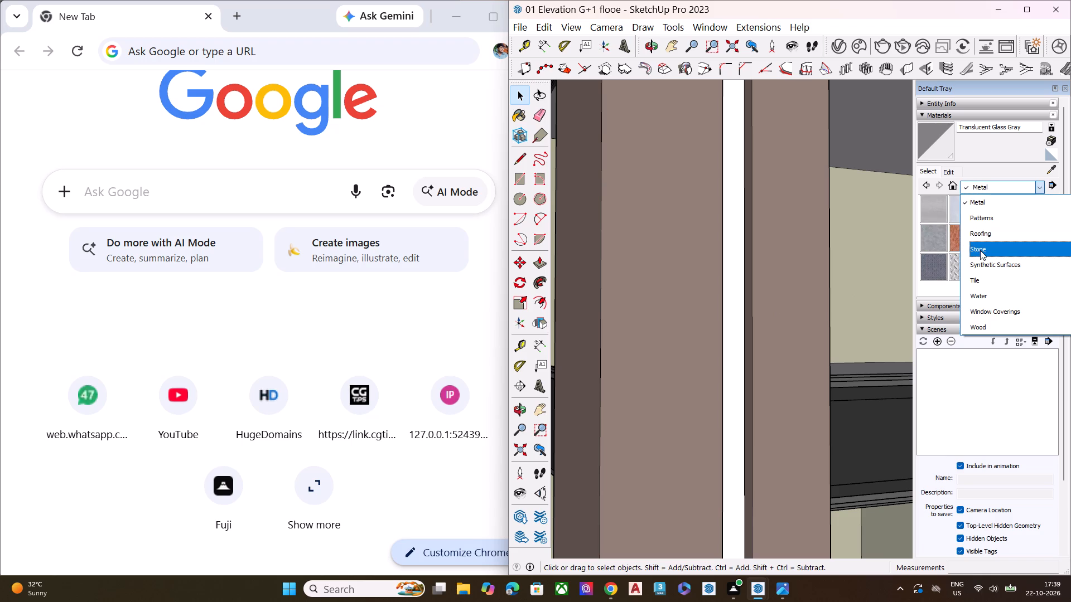
left_click(980, 250)
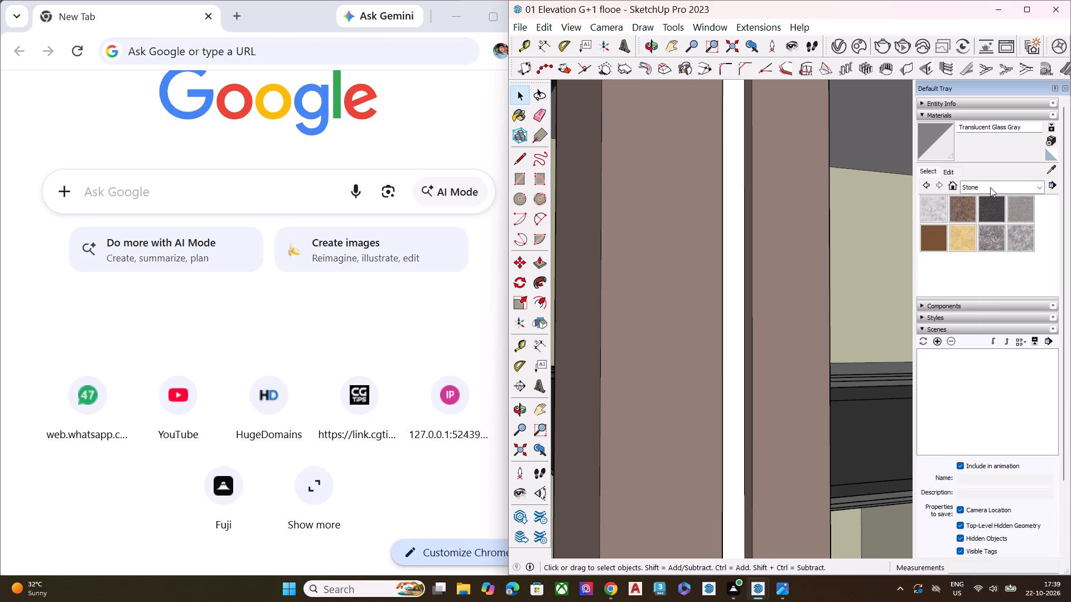
left_click(990, 187)
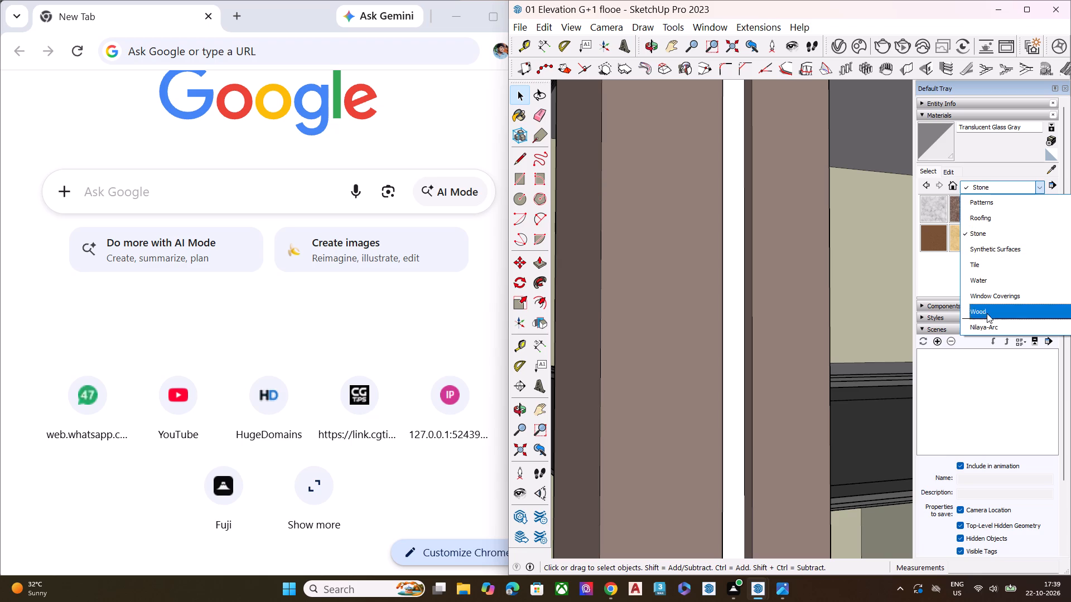
scroll(987, 297, "up", 2)
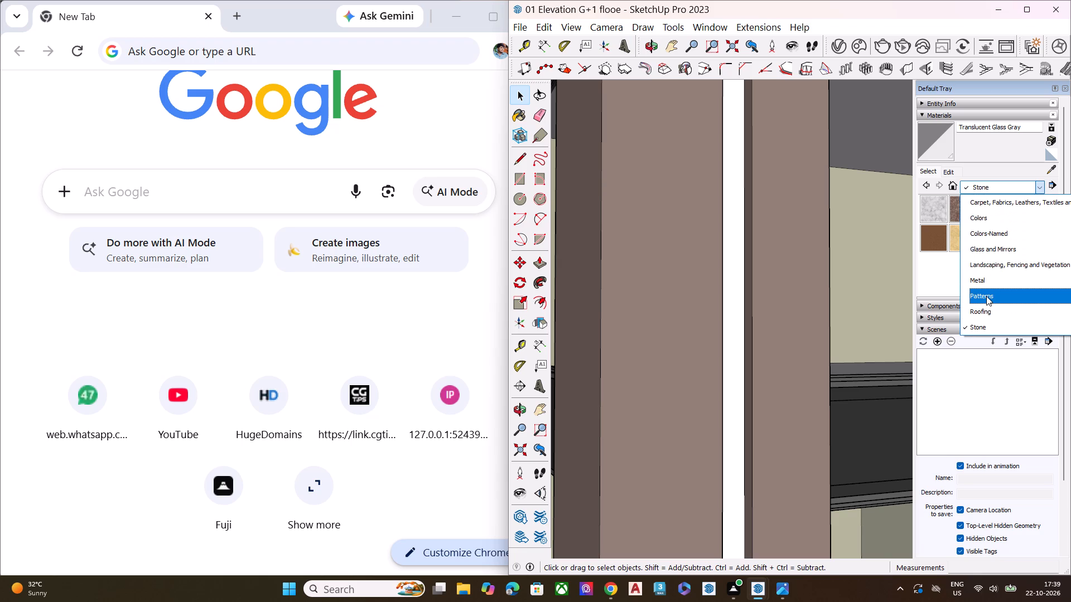
scroll(986, 296, "up", 3)
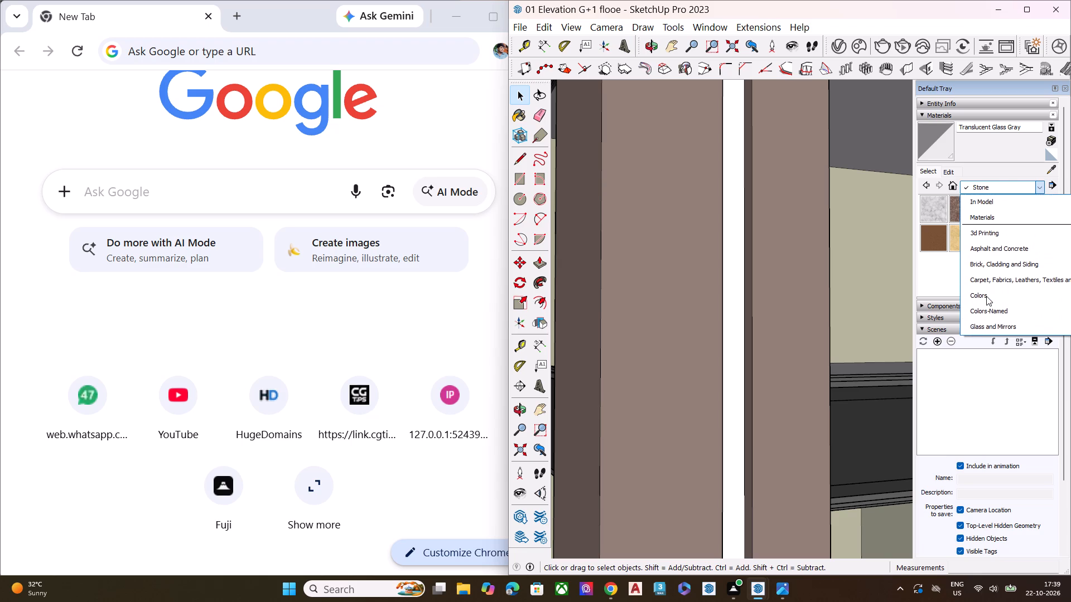
scroll(986, 296, "up", 2)
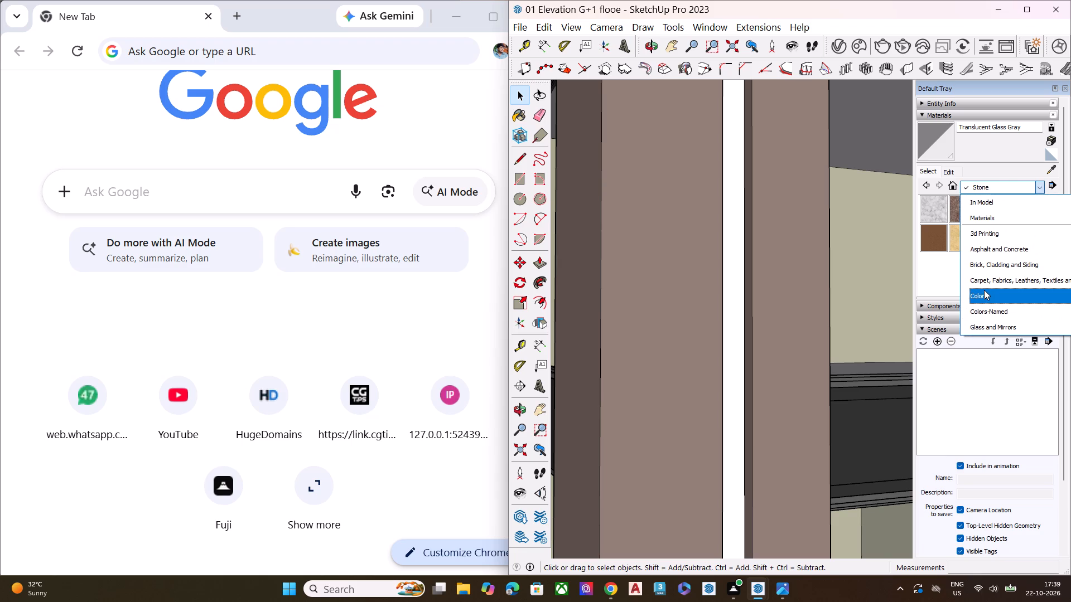
scroll(996, 255, "up", 2)
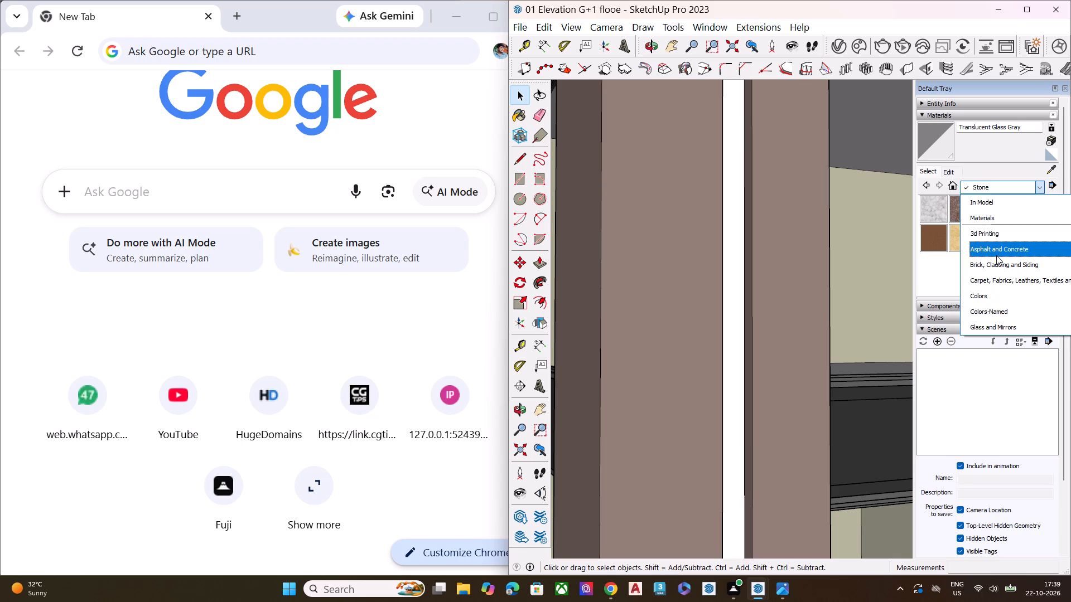
scroll(996, 255, "up", 2)
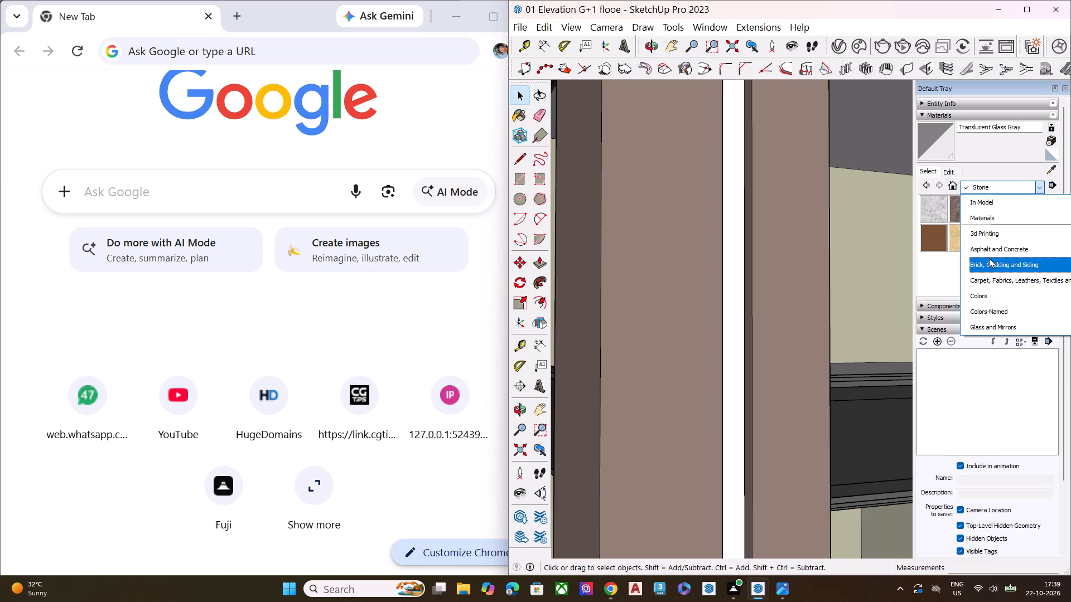
left_click(996, 238)
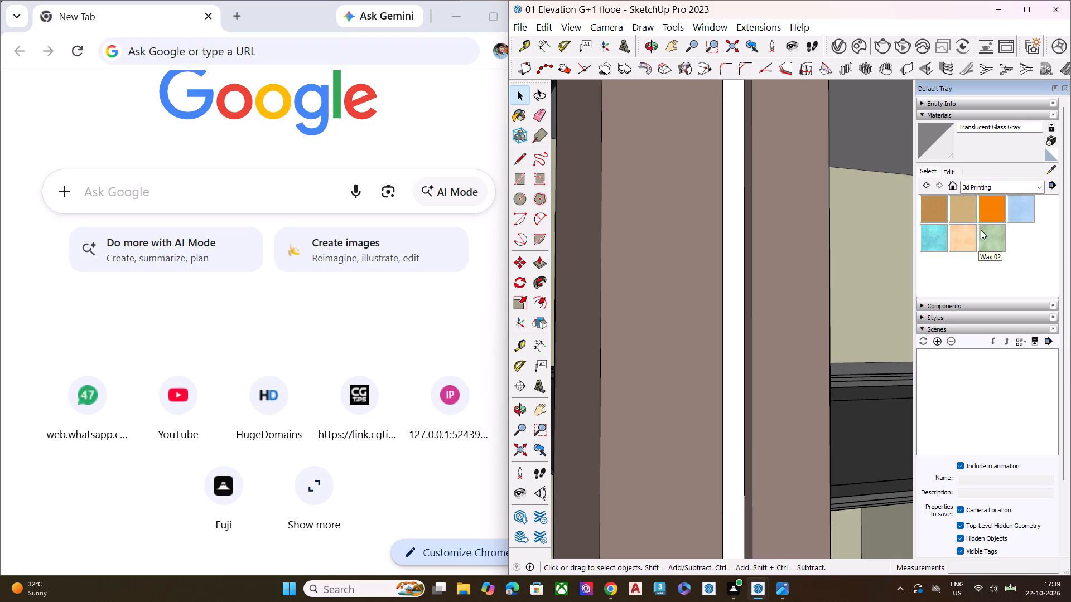
left_click(997, 186)
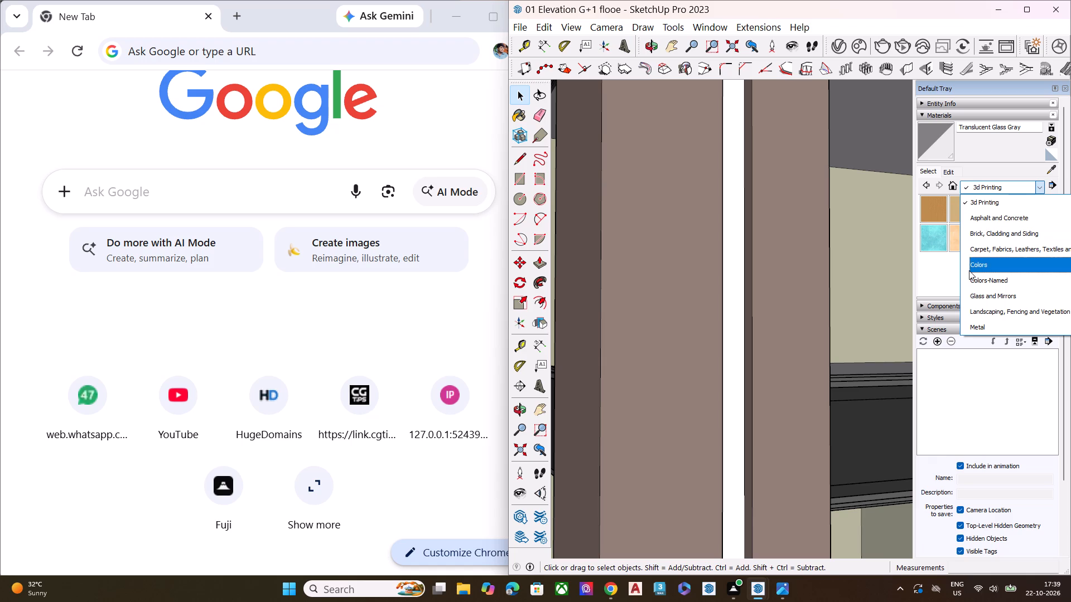
left_click(983, 279)
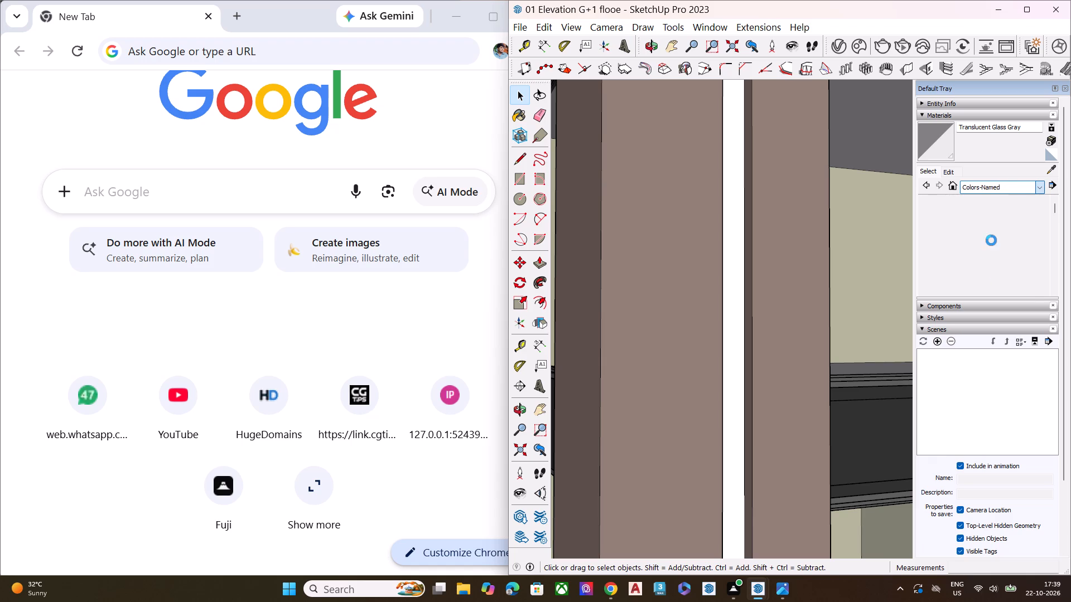
scroll(992, 235, "down", 4)
scroll(988, 246, "up", 2)
scroll(987, 248, "down", 1)
scroll(983, 236, "up", 1)
scroll(983, 236, "down", 1)
scroll(983, 236, "up", 2)
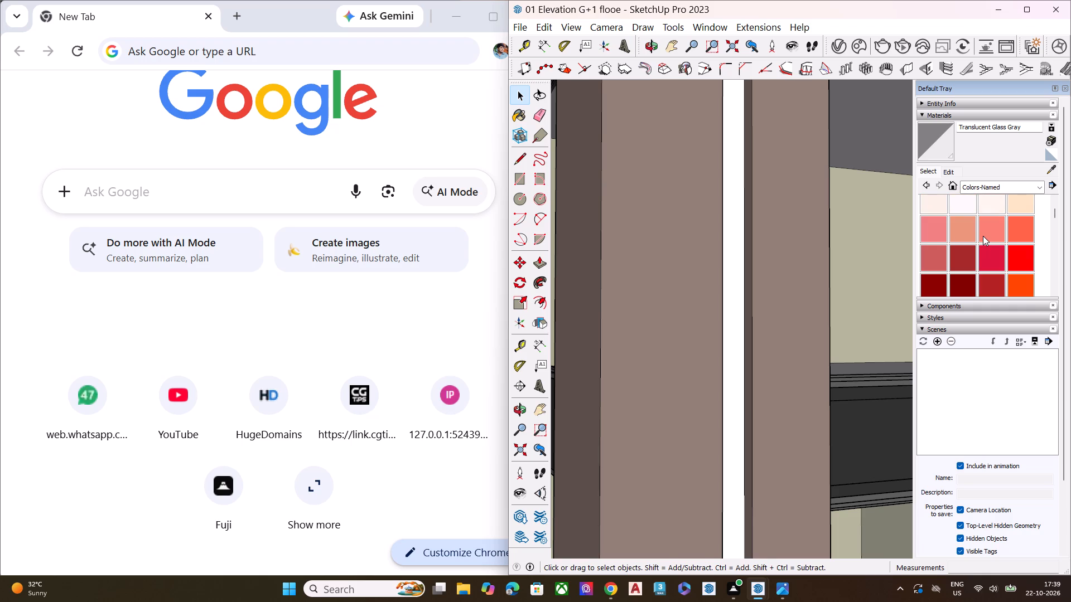
scroll(814, 246, "down", 13)
scroll(754, 247, "up", 1)
scroll(748, 248, "down", 4)
Examine the whole elevation around the corner block from street level and from low angles.
left_click(651, 314)
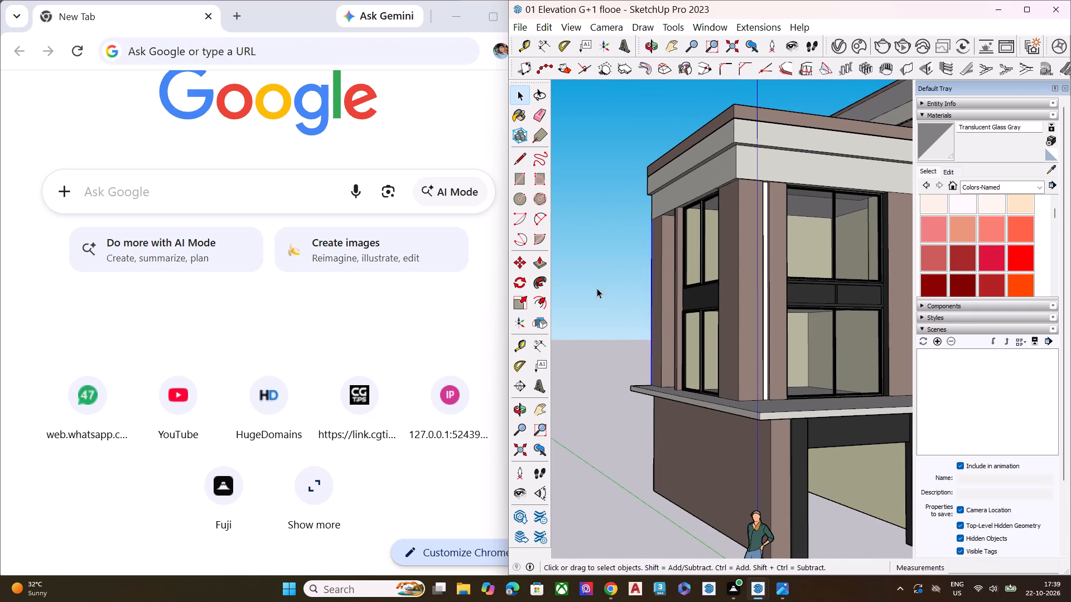
scroll(597, 288, "down", 8)
middle_click_drag(705, 290, 725, 265)
left_click(737, 156)
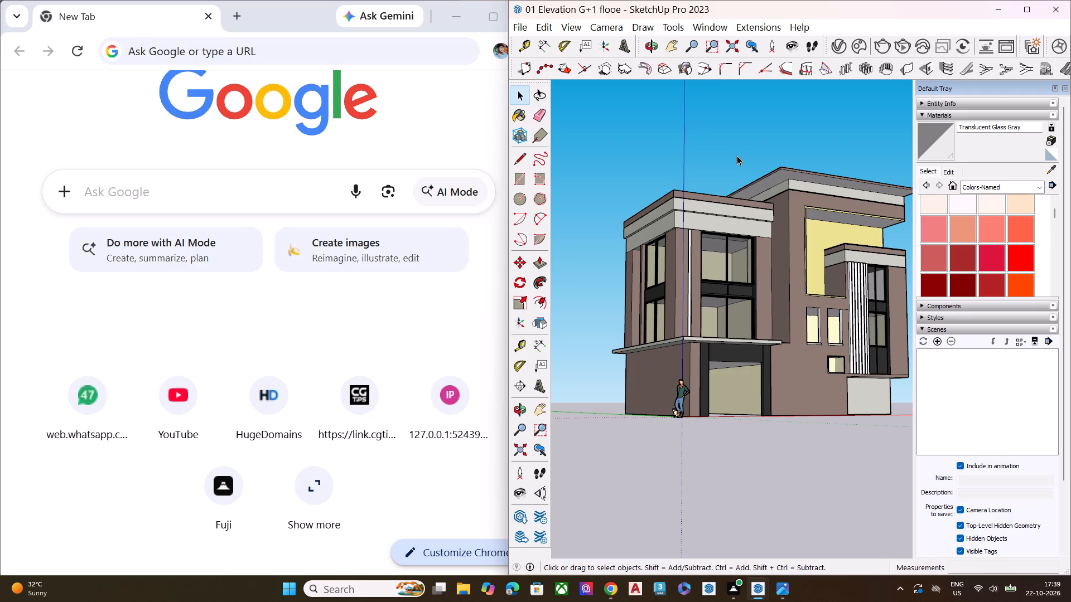
right_click_drag(719, 175, 741, 275)
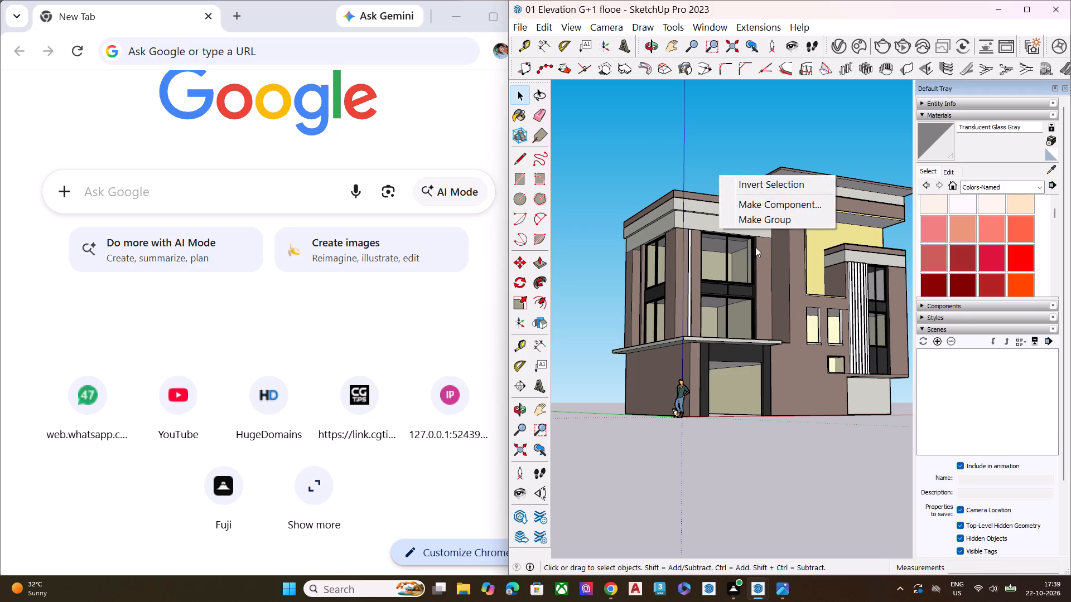
left_click(751, 116)
scroll(718, 185, "down", 6)
middle_click_drag(772, 204, 775, 233)
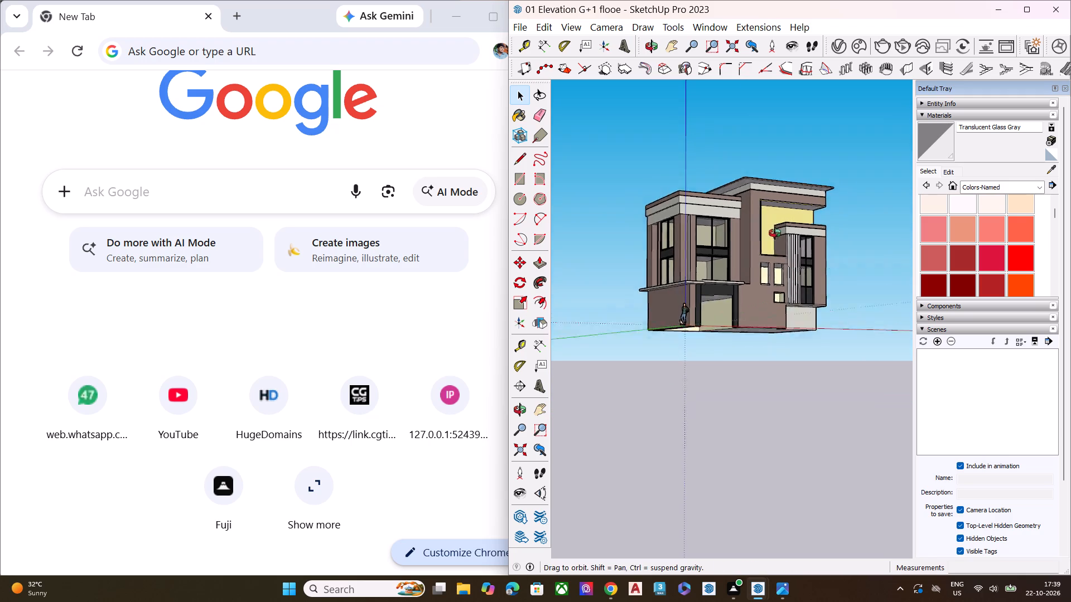
middle_click_drag(775, 233, 781, 312)
scroll(773, 225, "up", 2)
scroll(763, 204, "down", 1)
scroll(759, 198, "up", 7)
middle_click_drag(764, 222, 745, 96)
scroll(739, 107, "up", 2)
scroll(753, 119, "down", 8)
middle_click_drag(769, 161, 791, 141)
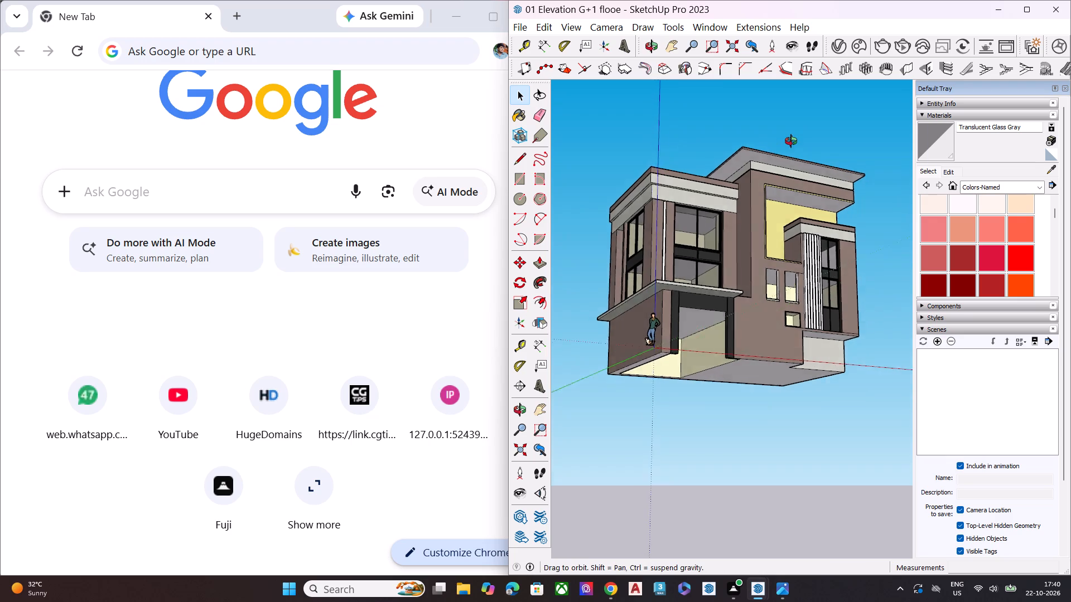
middle_click_drag(791, 141, 645, 198)
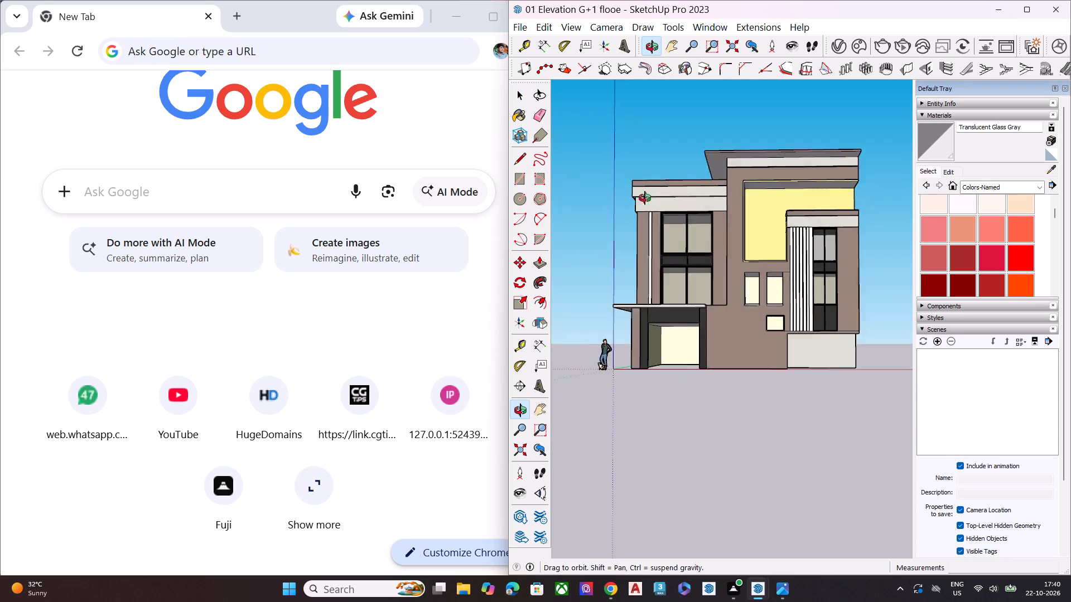
Examine the yellow recess, the vertical fins and the roof overhang from close up, above and the front corner.
middle_click_drag(645, 198, 778, 270)
scroll(781, 268, "up", 4)
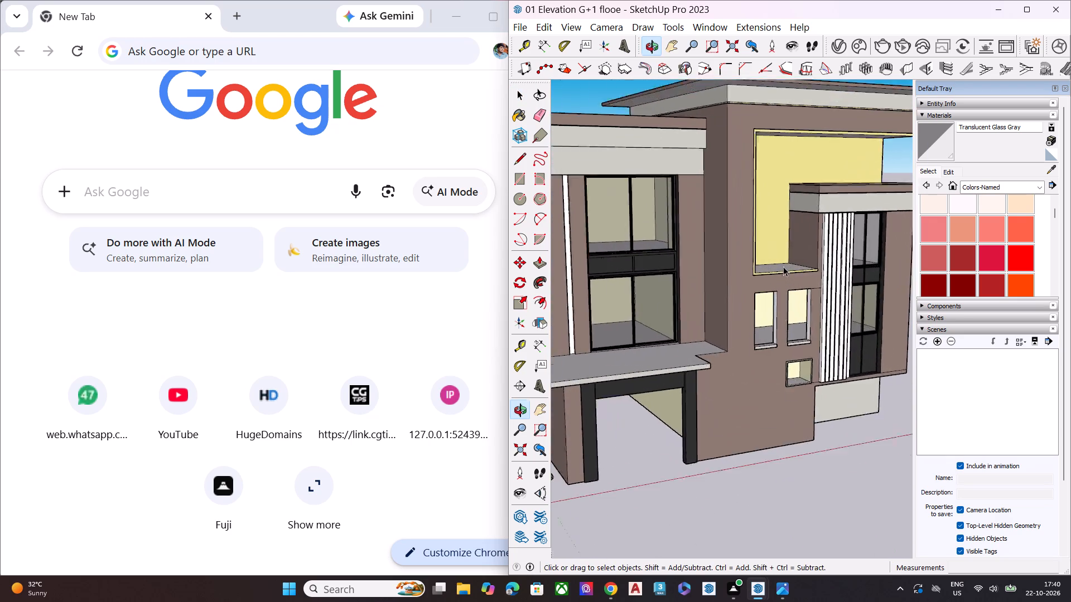
scroll(783, 266, "up", 4)
scroll(785, 273, "down", 8)
middle_click_drag(789, 284, 789, 368)
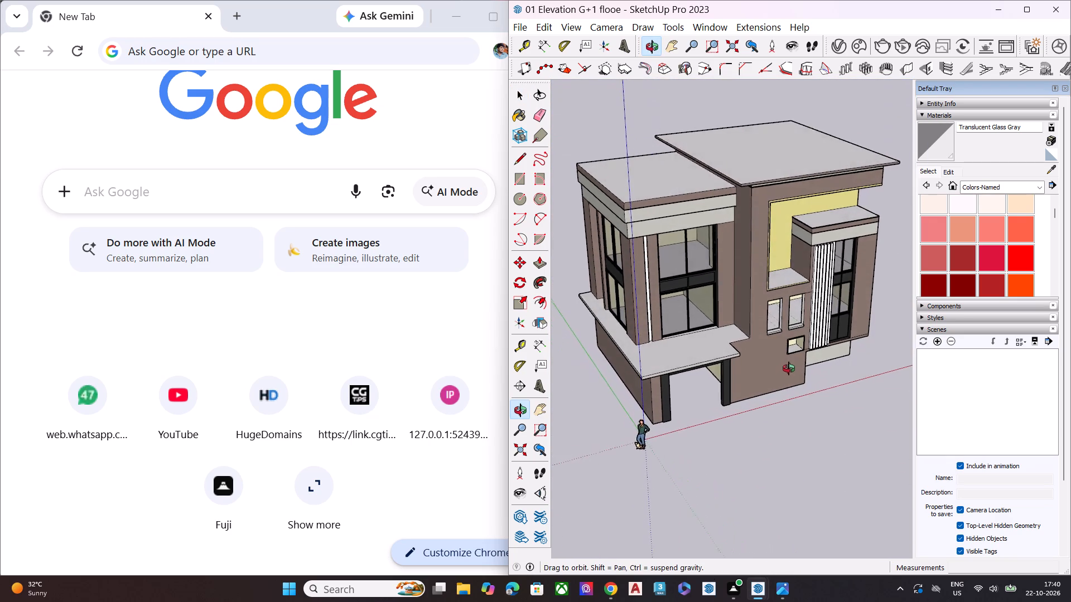
middle_click_drag(789, 368, 761, 224)
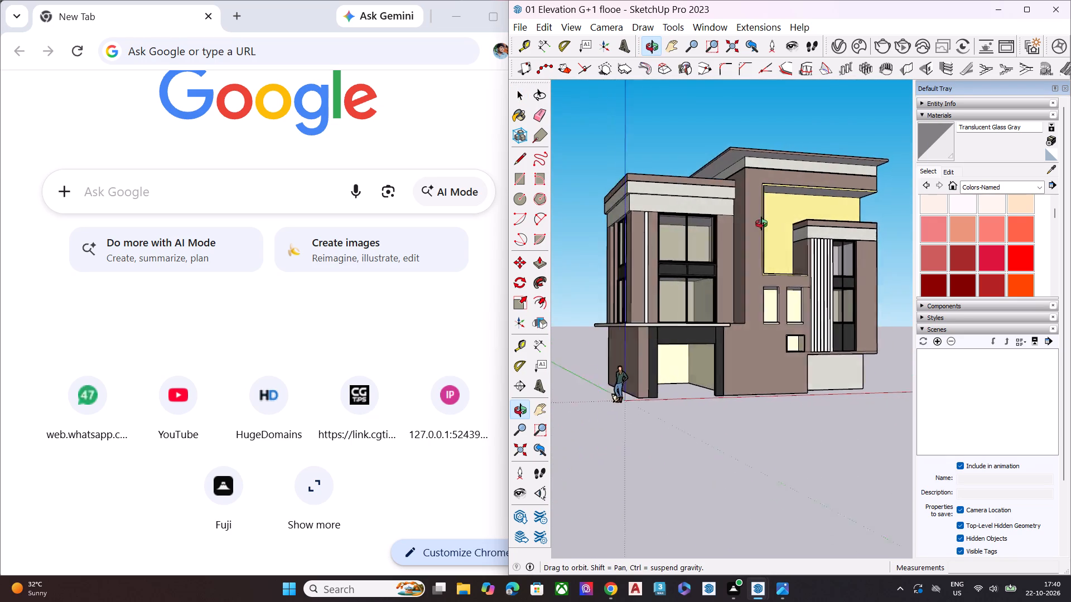
middle_click_drag(761, 224, 905, 211)
scroll(905, 211, "up", 1)
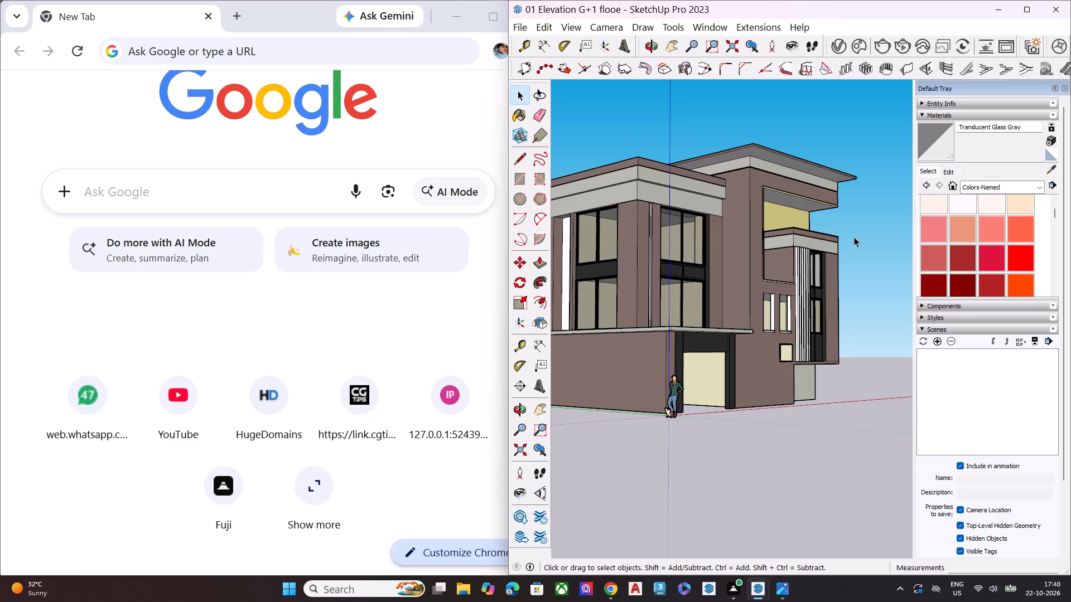
scroll(741, 234, "down", 6)
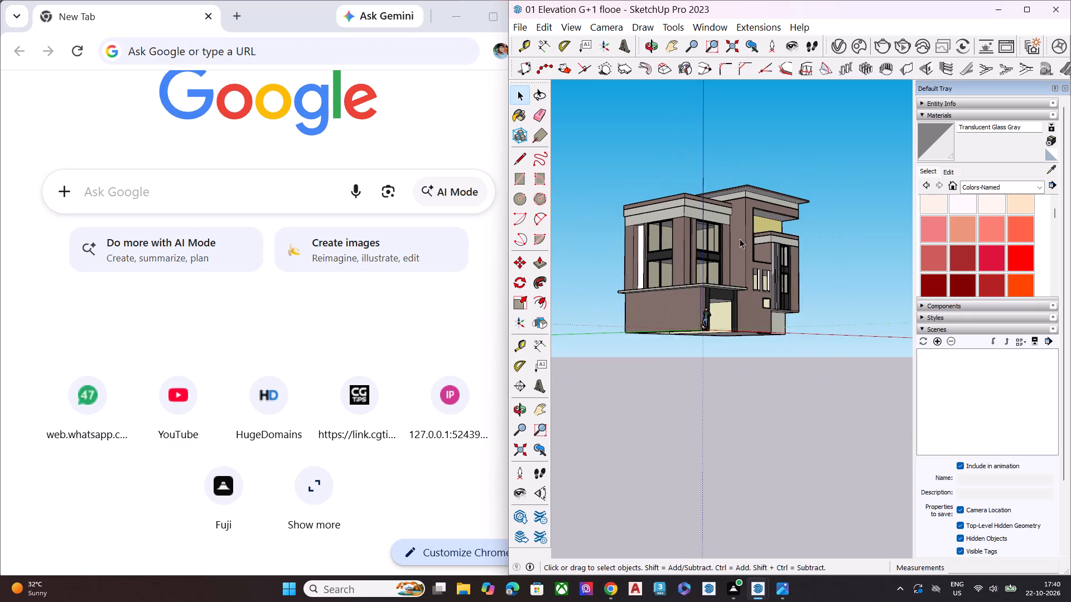
Paint the tall white recessed panel beside the side-wall windows with the nimbu material from the V-Ray Asset Editor.
middle_click_drag(678, 252, 926, 335)
scroll(758, 227, "up", 8)
scroll(682, 185, "down", 8)
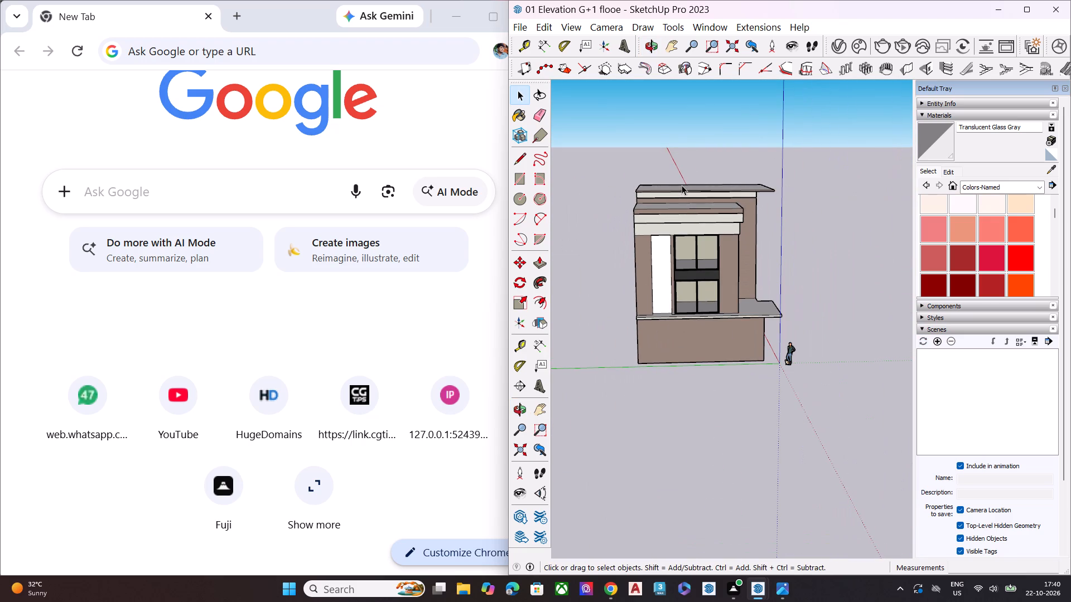
scroll(682, 185, "up", 1)
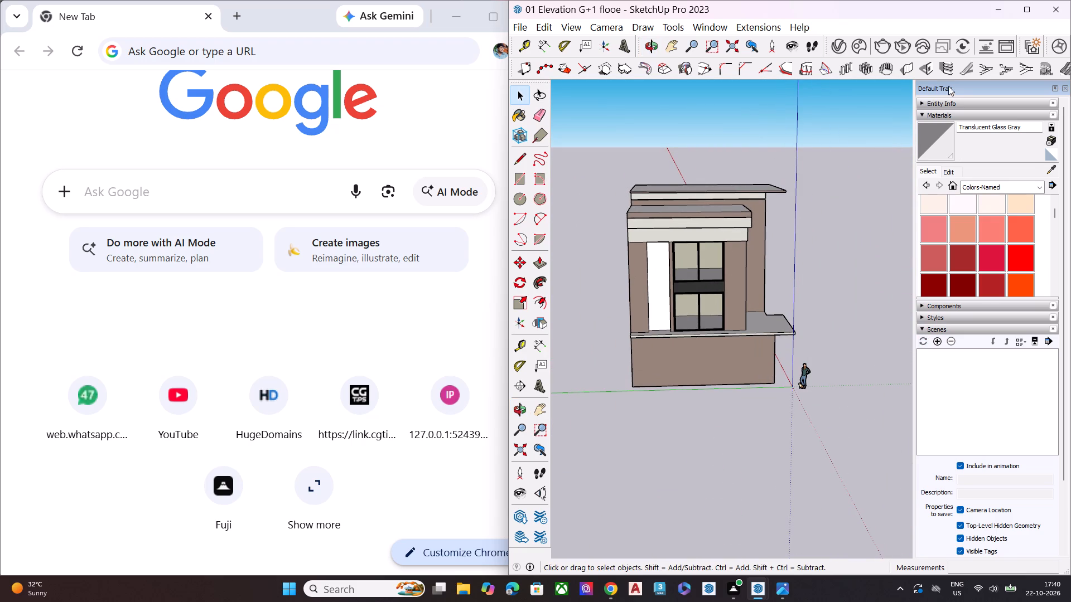
left_click(841, 50)
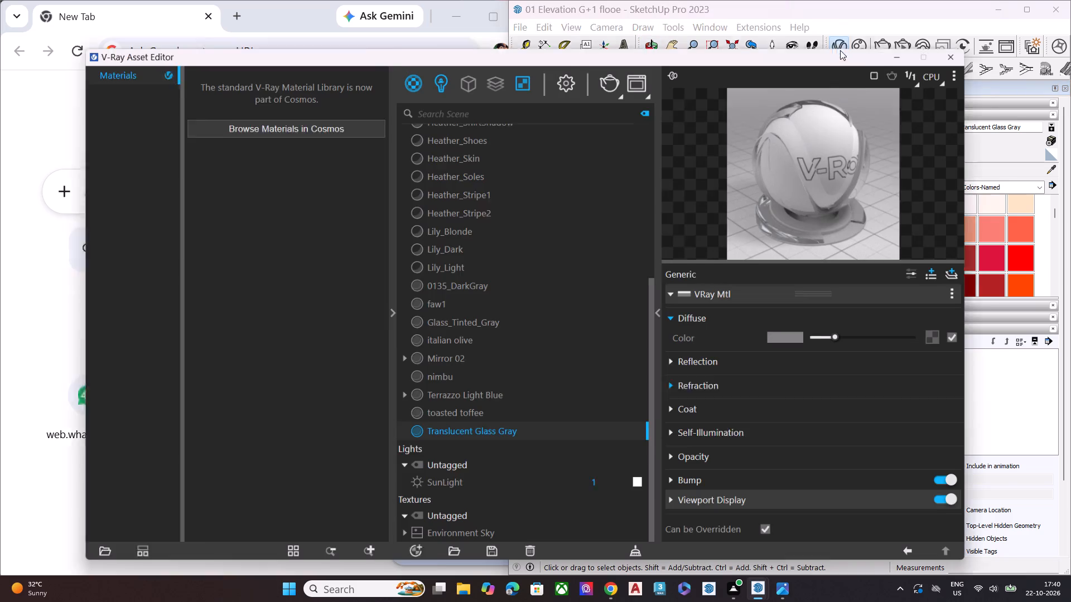
left_click(428, 352)
double_click(429, 362)
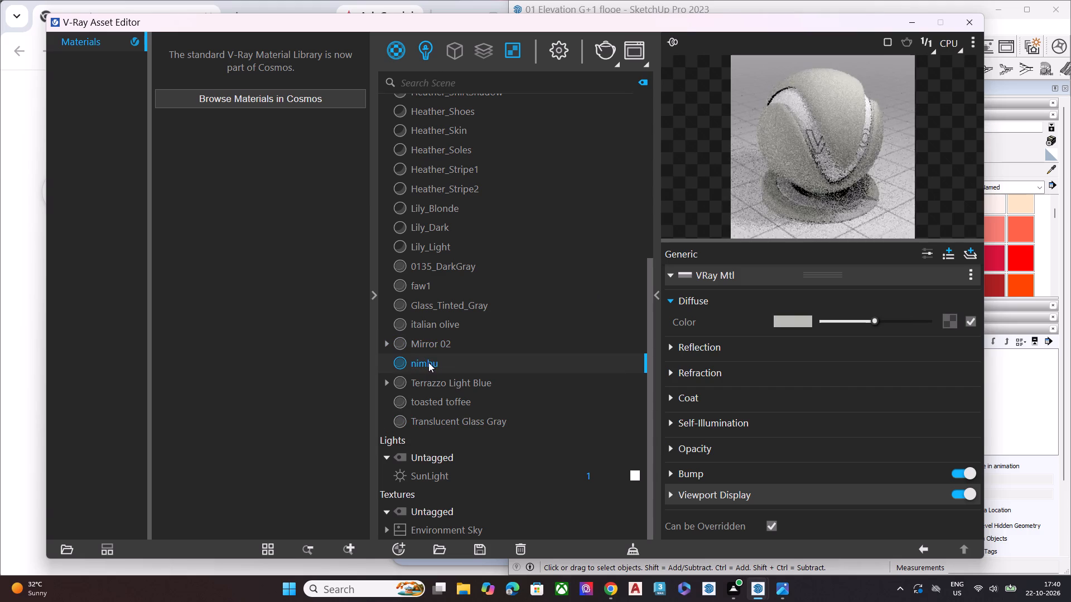
left_click(916, 25)
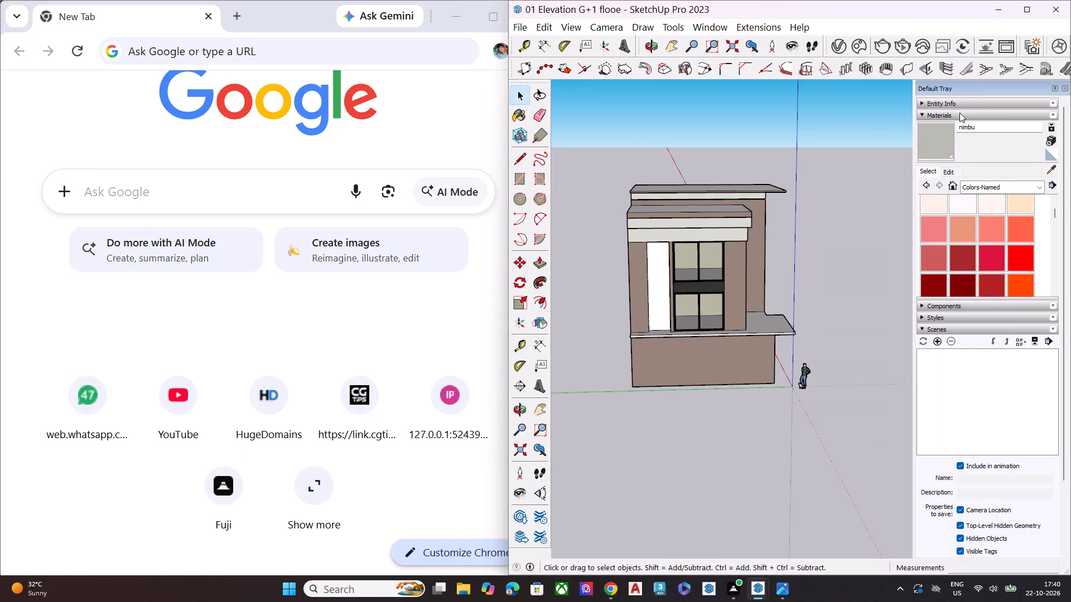
left_click(937, 142)
scroll(635, 289, "up", 1)
scroll(634, 288, "down", 1)
scroll(633, 287, "up", 6)
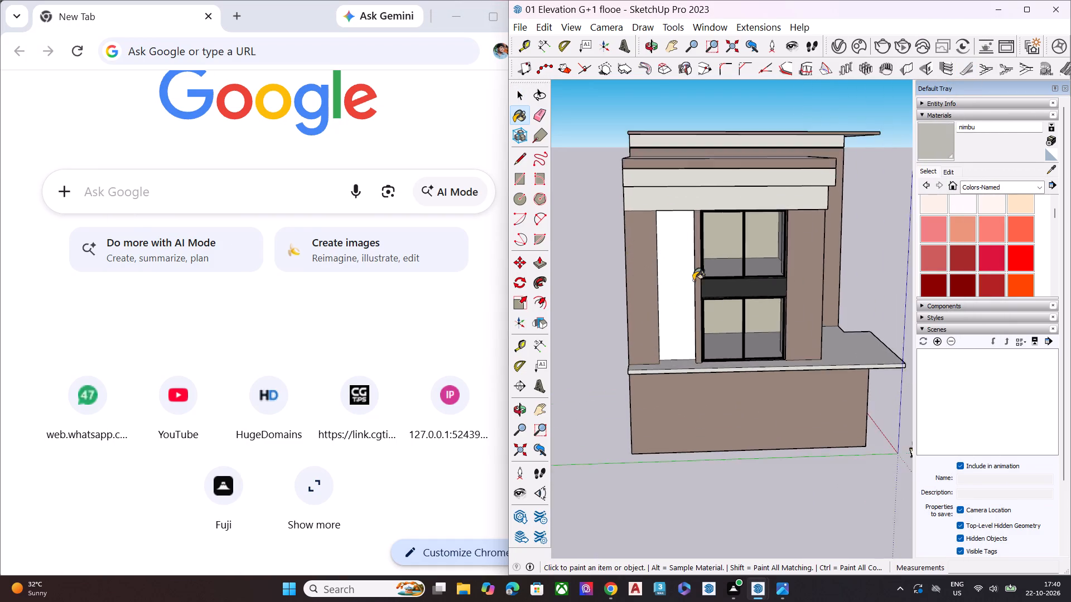
scroll(693, 280, "up", 8)
middle_click_drag(693, 280, 566, 256)
left_click(608, 185)
Paint the narrow inner side face of the same side-wall recess with nimbu and check the wall from below.
scroll(631, 197, "up", 1)
middle_click_drag(645, 196, 817, 144)
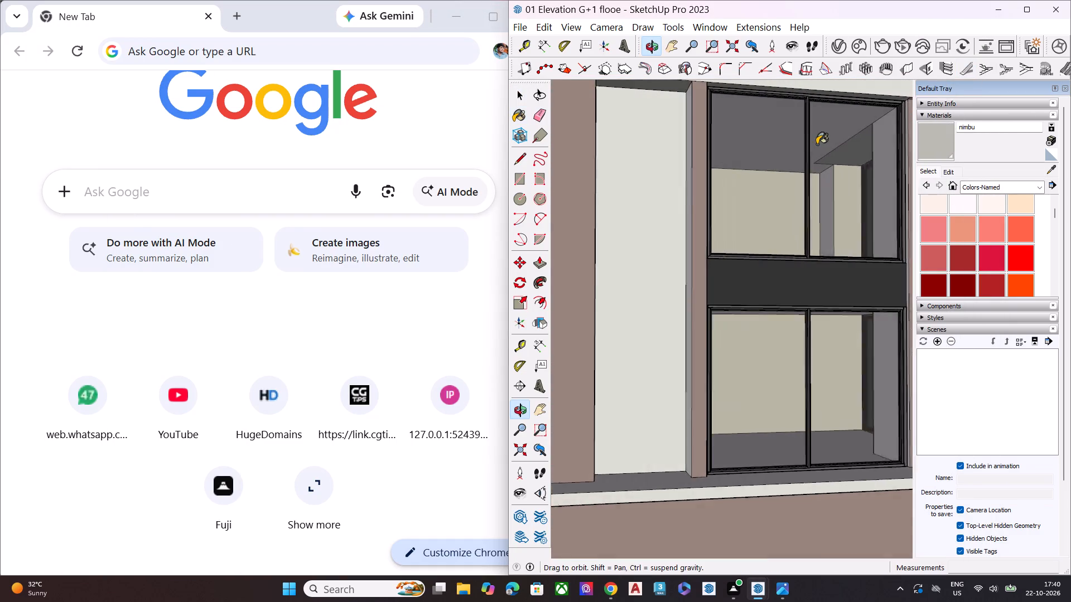
middle_click_drag(817, 144, 816, 144)
scroll(817, 144, "up", 1)
middle_click_drag(679, 153, 755, 133)
scroll(755, 134, "up", 1)
left_click(780, 133)
scroll(775, 167, "down", 5)
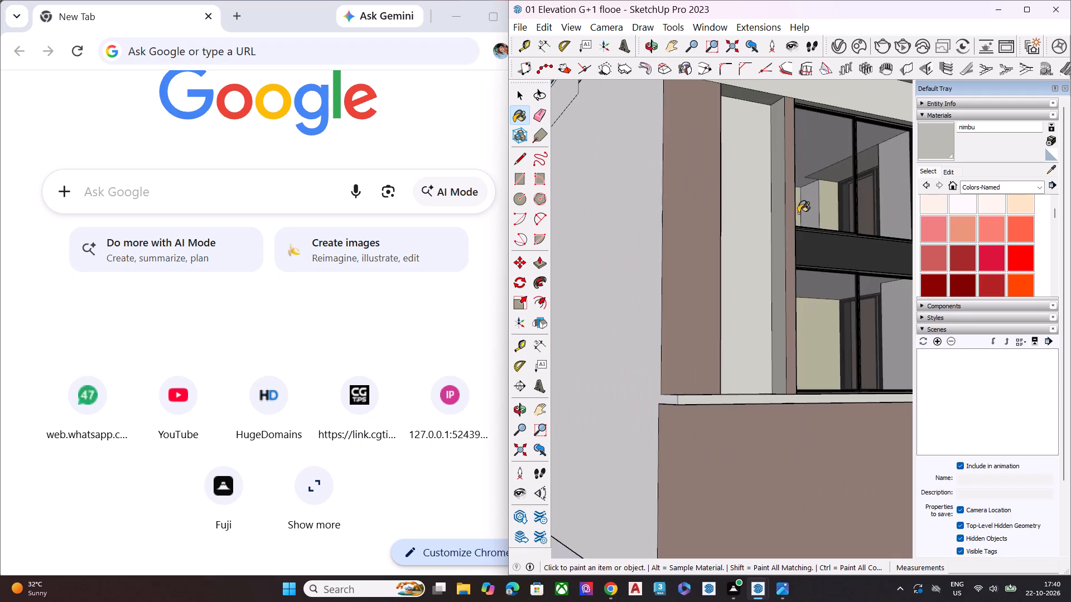
middle_click_drag(795, 217, 715, 55)
scroll(741, 108, "down", 9)
scroll(745, 134, "up", 2)
scroll(743, 133, "down", 2)
scroll(742, 132, "up", 5)
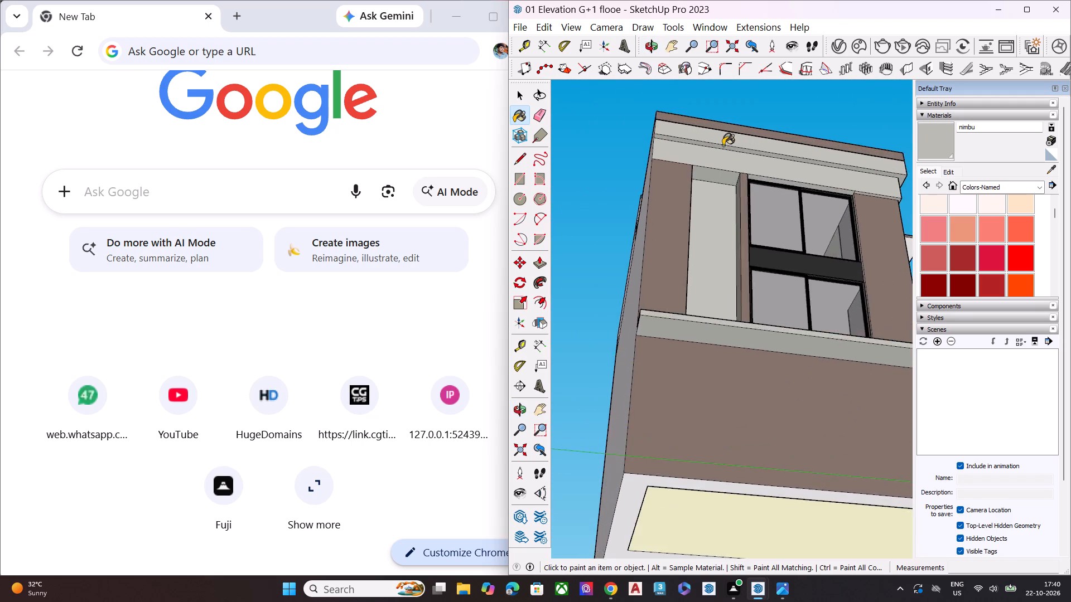
Examine the repainted elevation from street level, around the corner block with the nimbu side-wall recess.
scroll(721, 154, "down", 9)
middle_click_drag(778, 183, 562, 366)
scroll(561, 364, "up", 1)
middle_click_drag(747, 282, 684, 337)
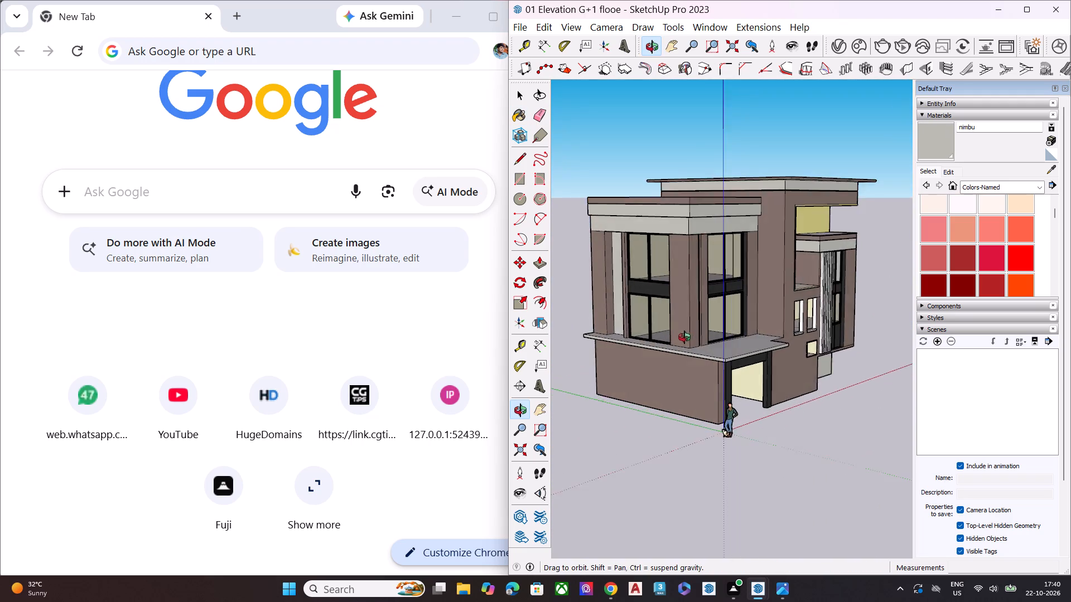
middle_click_drag(684, 337, 655, 283)
scroll(665, 280, "up", 1)
key("space")
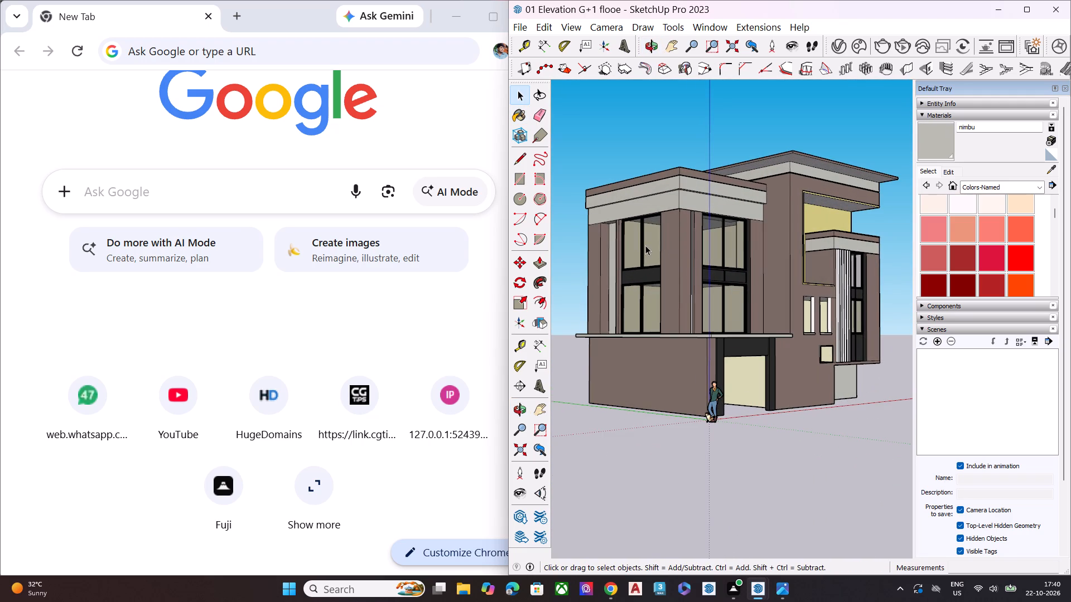
left_click(645, 245)
key("space")
left_click(712, 102)
Import the WindowSingleBlack.skp component from the Downloads folder.
left_click(523, 25)
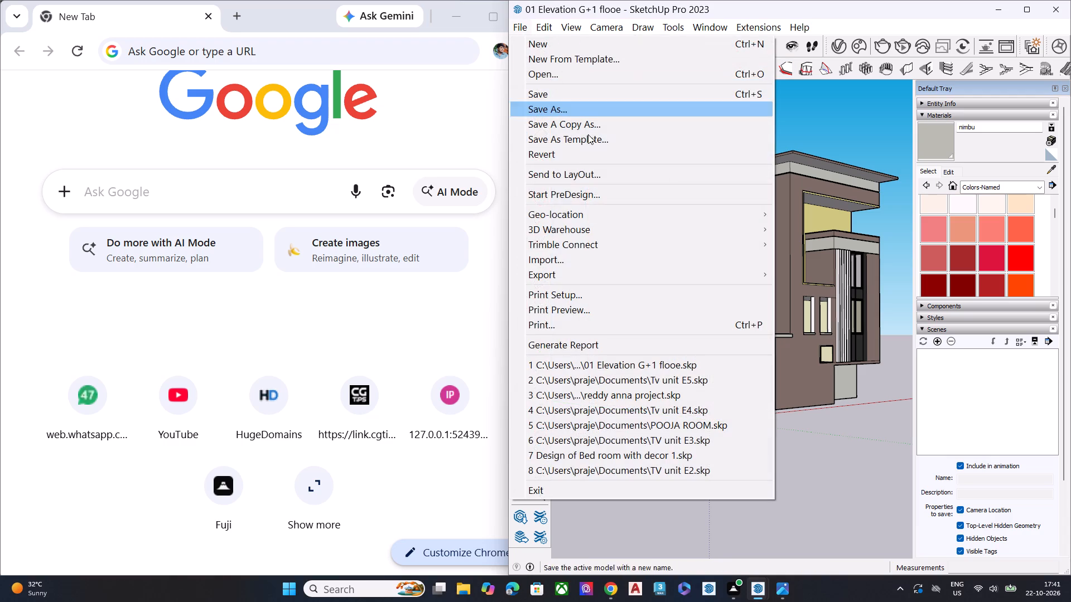
left_click(612, 264)
scroll(702, 236, "down", 2)
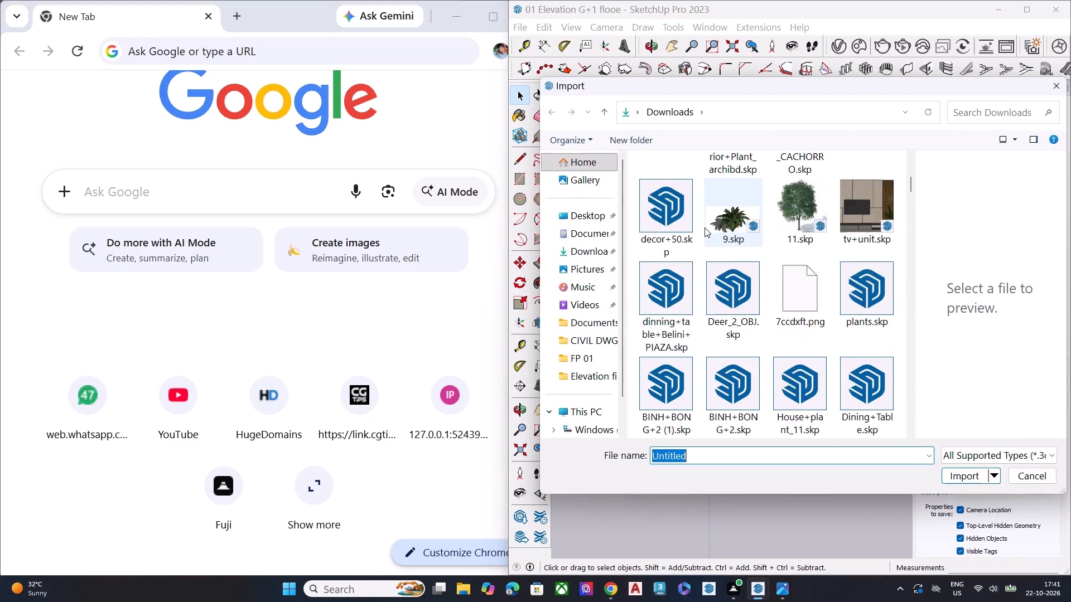
scroll(705, 227, "down", 13)
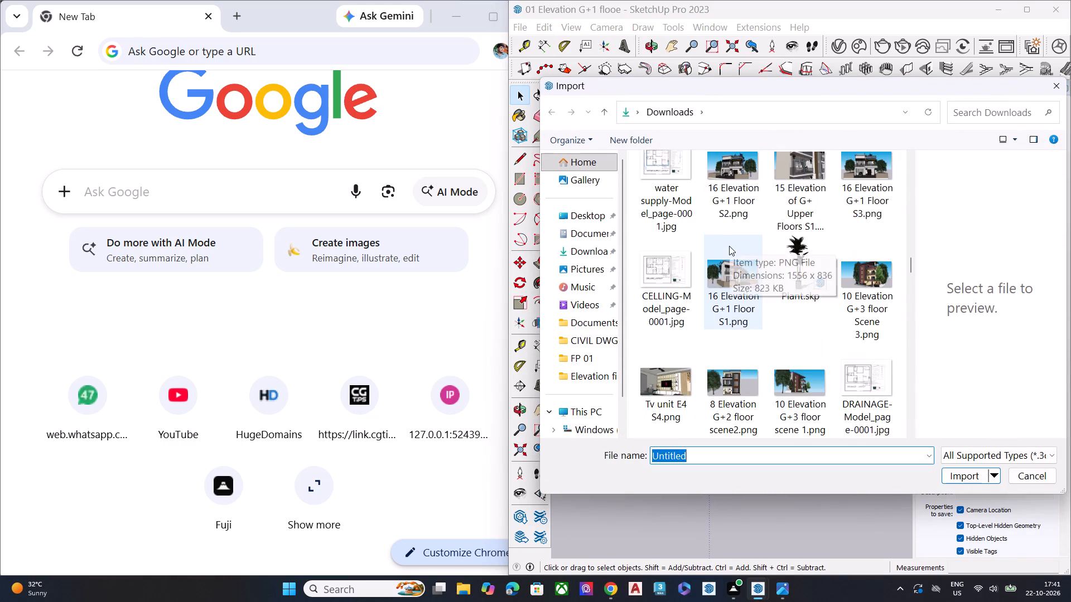
scroll(729, 246, "down", 2)
scroll(789, 224, "down", 6)
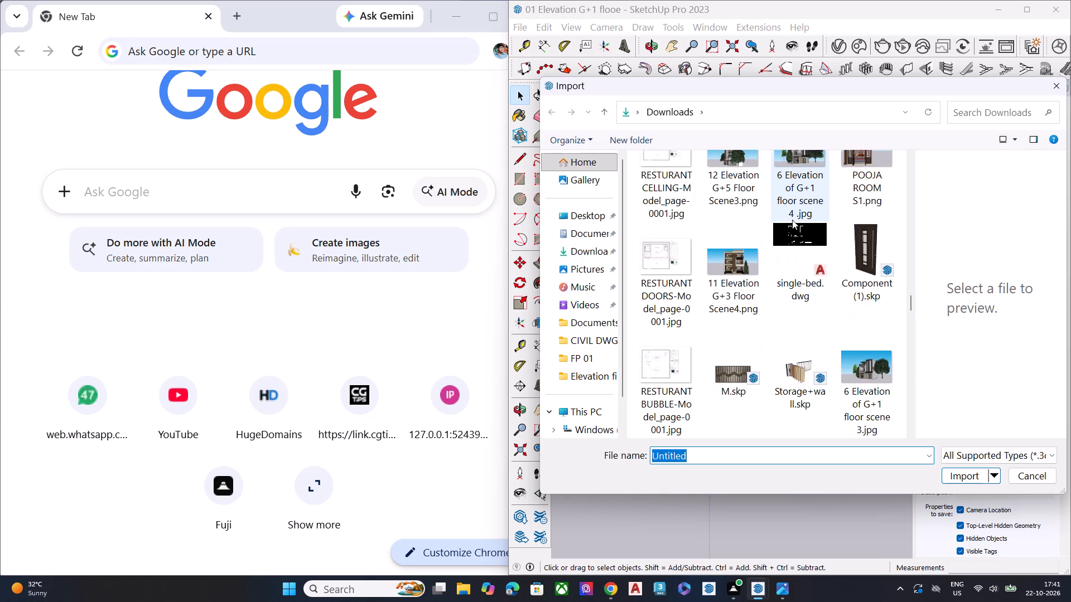
scroll(792, 220, "down", 7)
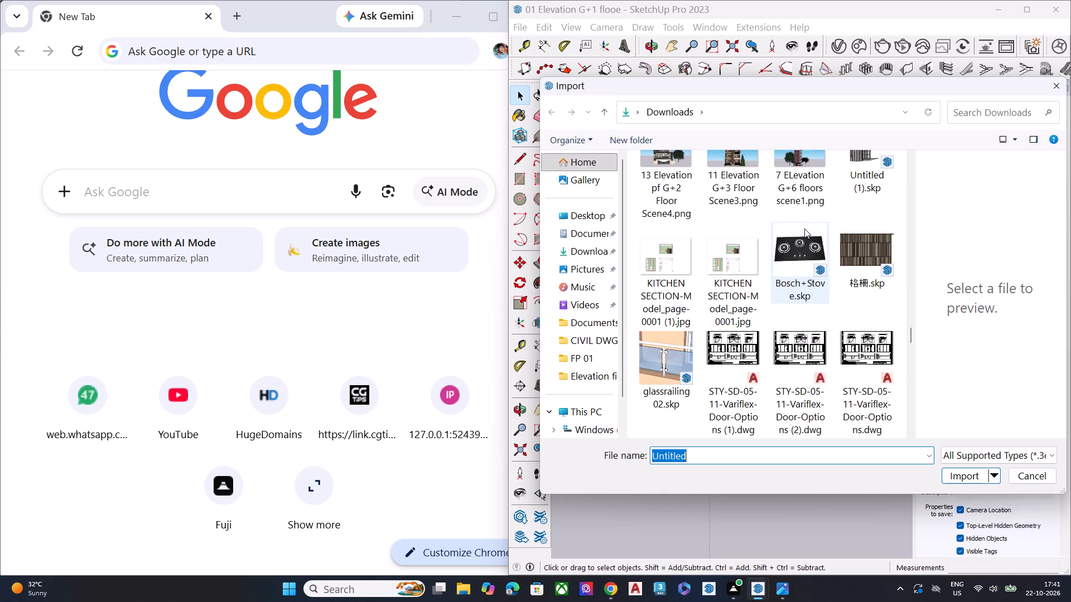
scroll(804, 229, "down", 4)
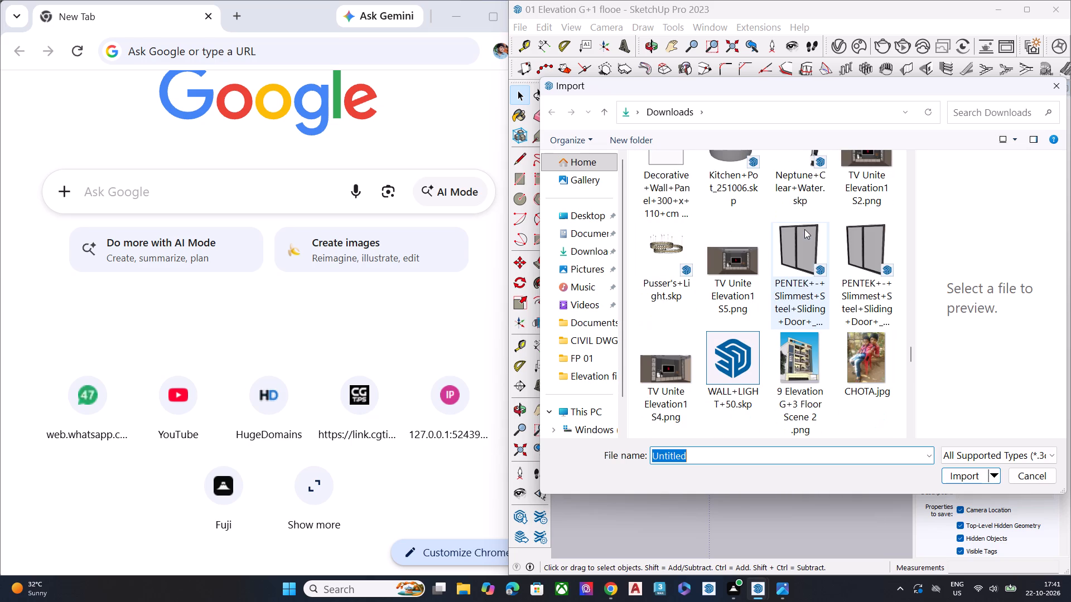
scroll(804, 229, "down", 5)
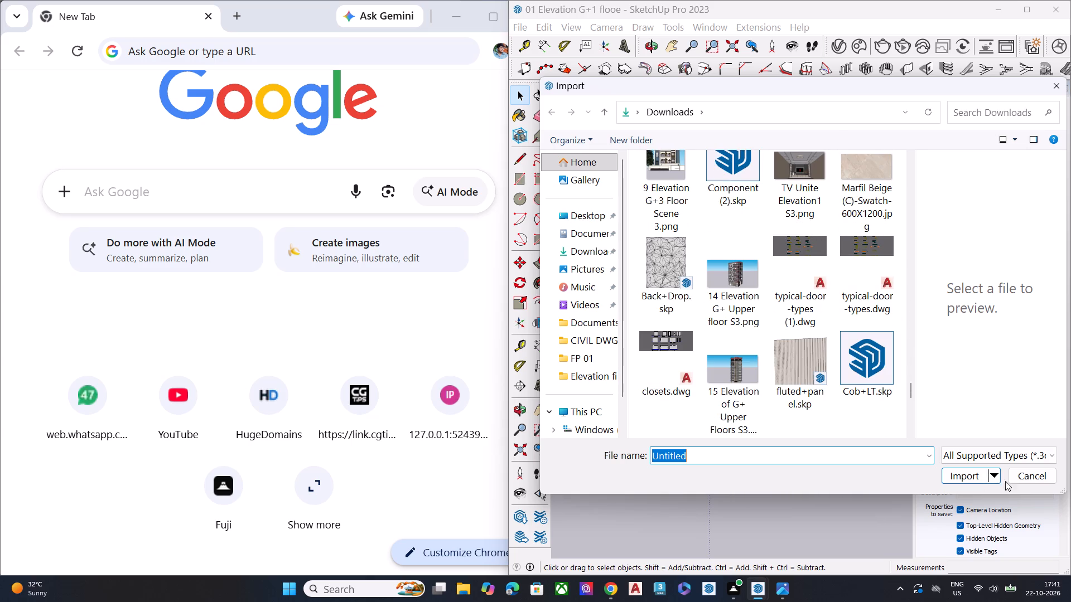
scroll(762, 295, "down", 2)
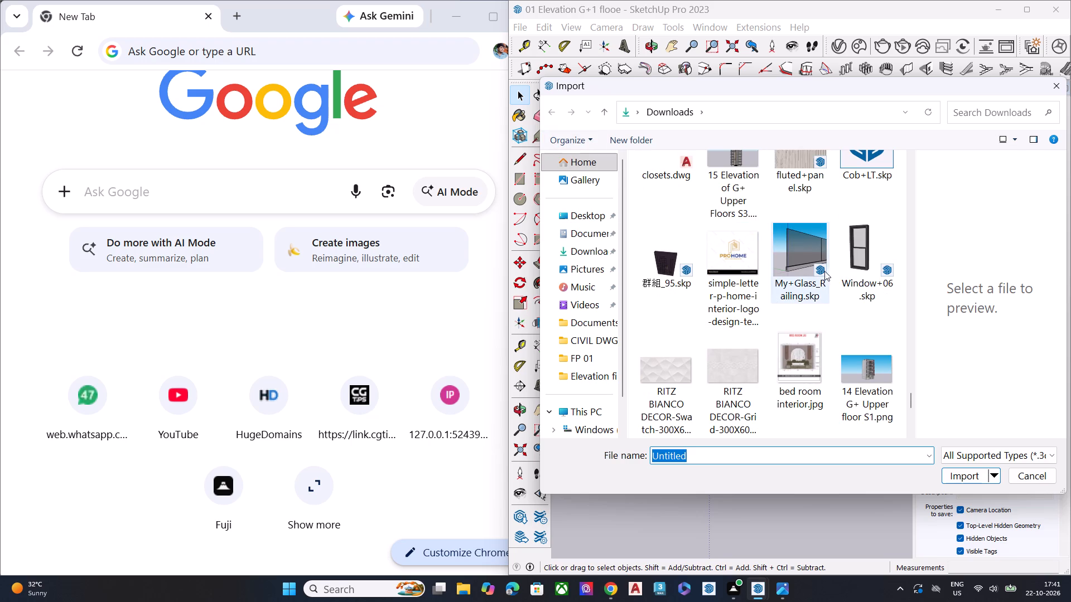
scroll(833, 269, "down", 2)
left_click(804, 369)
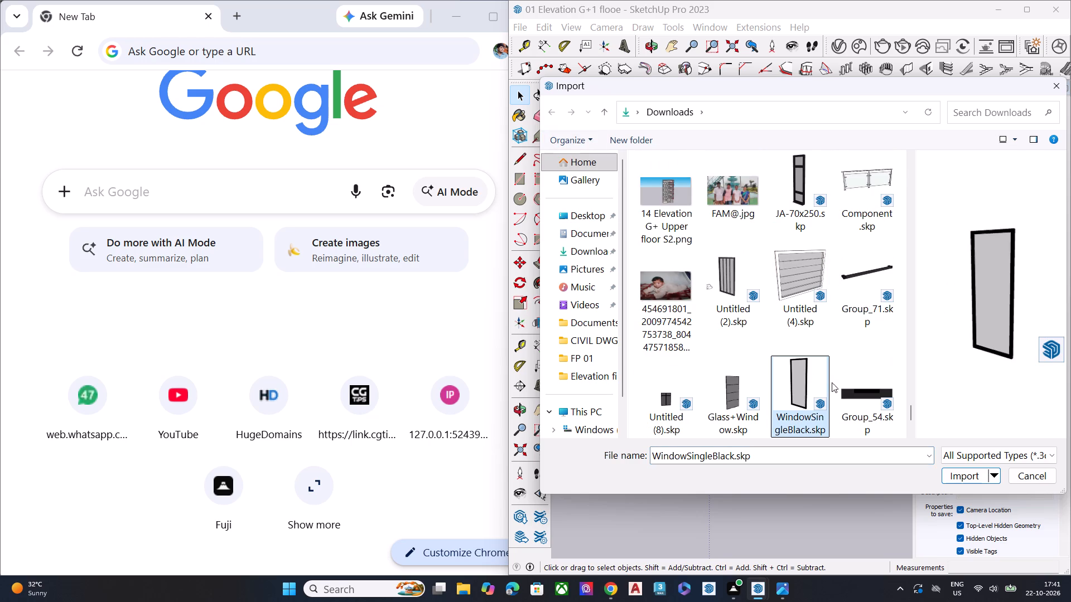
left_click(955, 475)
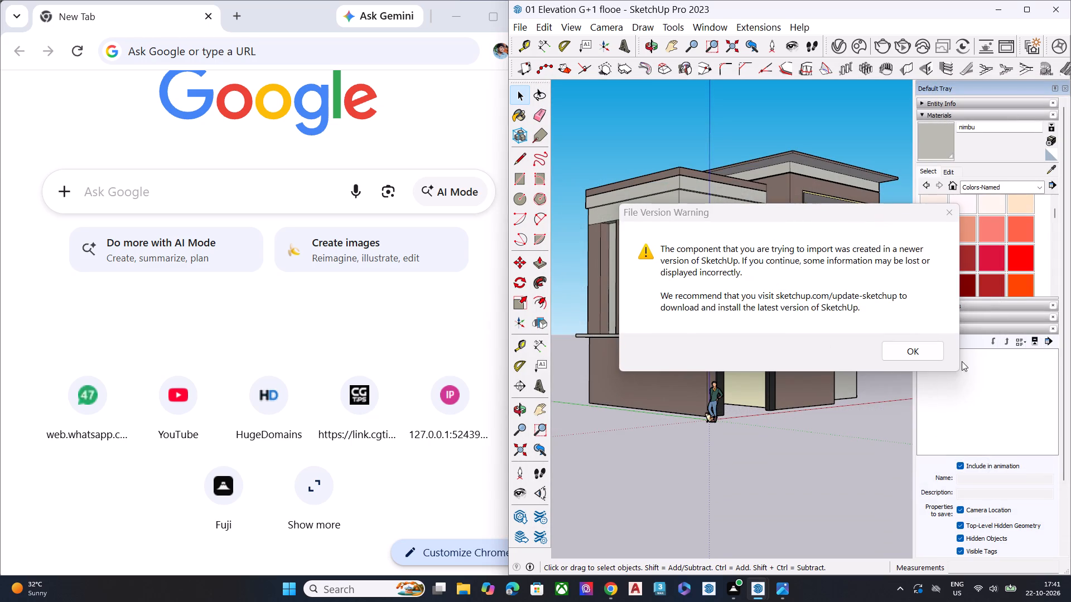
left_click(914, 347)
Place the imported black-framed window on the ground in front of the house's side wall.
scroll(776, 274, "down", 1)
scroll(776, 274, "up", 1)
scroll(776, 274, "down", 5)
middle_click_drag(737, 310, 754, 424)
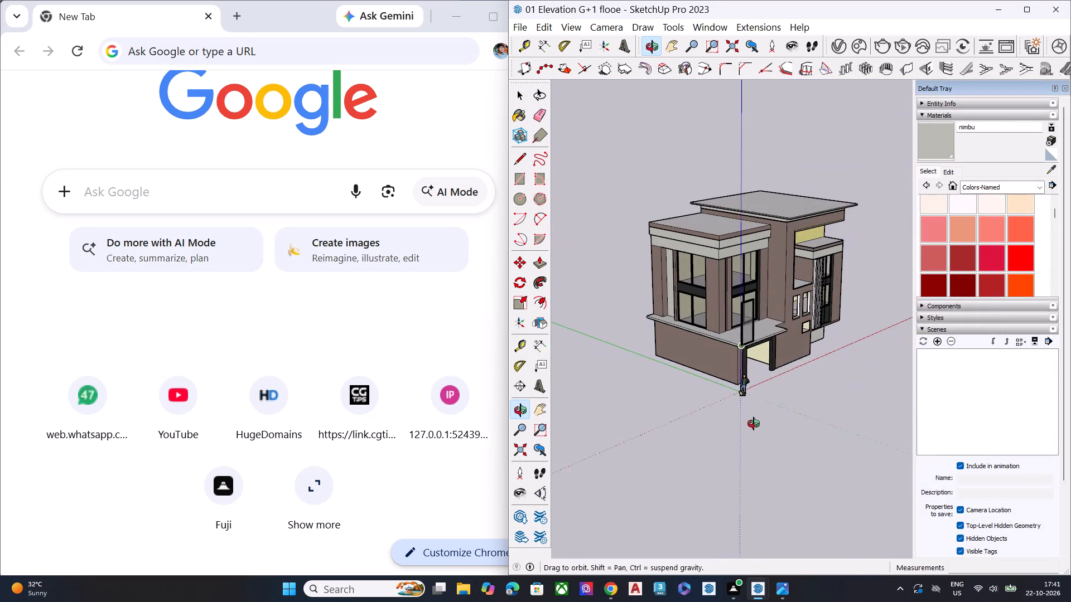
middle_click_drag(754, 424, 751, 426)
left_click(650, 400)
Rotate the imported window about its lower corner until it stands parallel to the side wall.
scroll(655, 408, "up", 6)
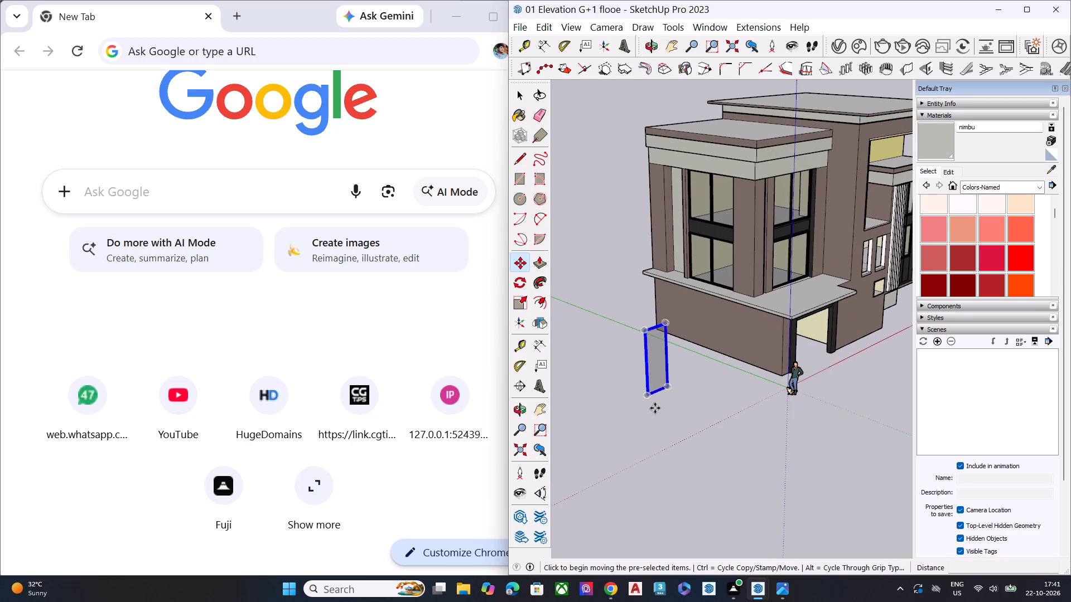
key("q")
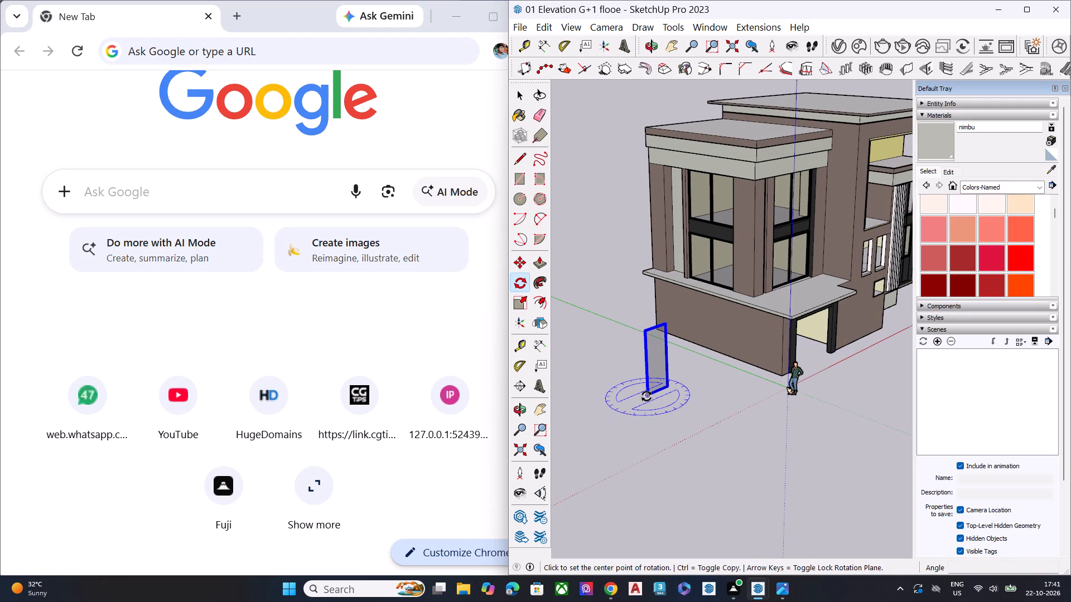
left_click(647, 396)
left_click(611, 407)
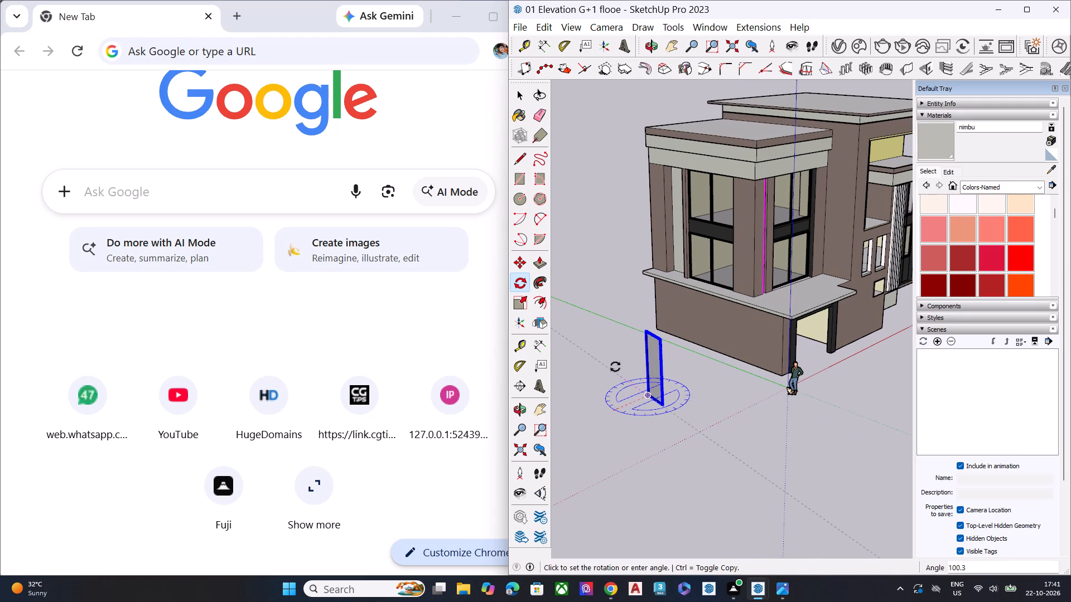
left_click(607, 373)
key("space")
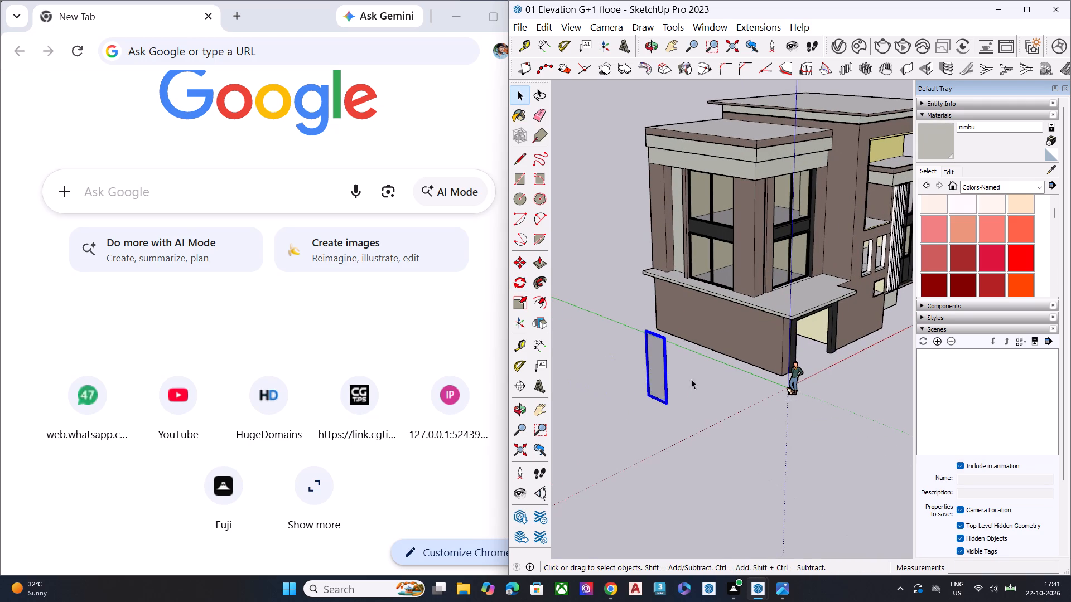
Move the black-framed window by its upper back corner to the top inner corner of the nimbu side-wall recess.
scroll(676, 358, "up", 10)
key("m")
scroll(648, 314, "up", 1)
scroll(647, 314, "down", 3)
scroll(647, 314, "up", 4)
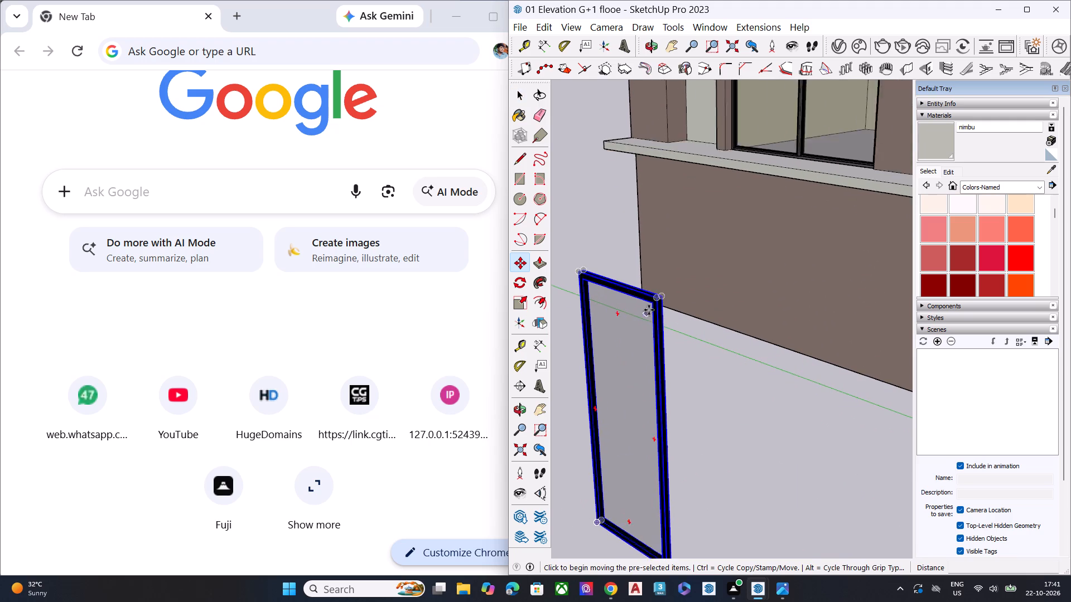
scroll(649, 310, "up", 6)
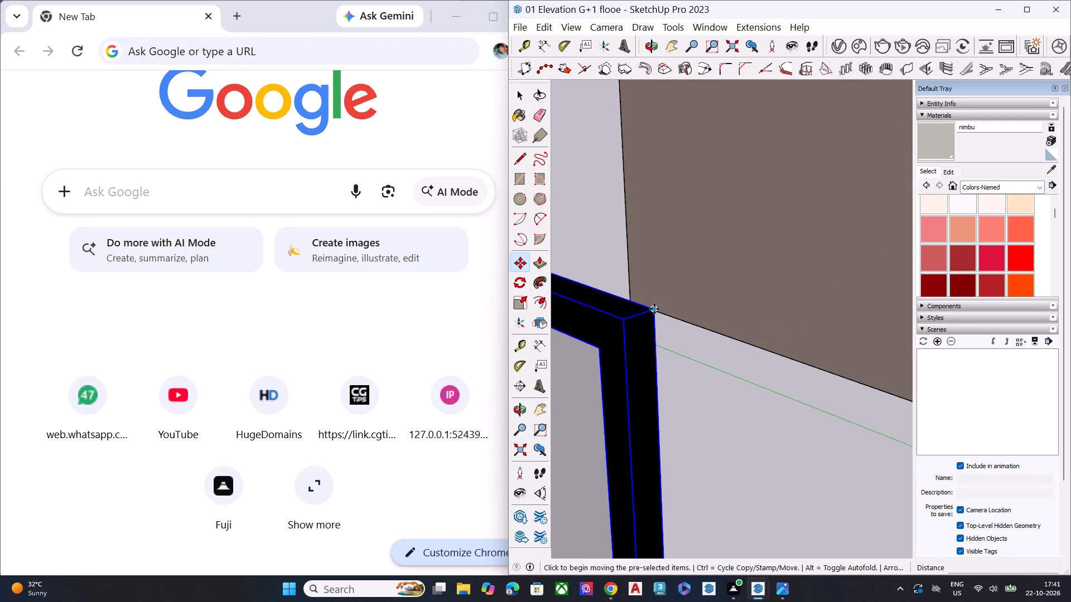
left_click(654, 309)
scroll(763, 261, "down", 12)
scroll(758, 276, "up", 2)
scroll(757, 278, "down", 8)
middle_click_drag(689, 288, 765, 205)
scroll(765, 205, "up", 3)
scroll(785, 192, "down", 2)
scroll(785, 195, "up", 2)
scroll(792, 217, "down", 10)
scroll(793, 241, "up", 2)
scroll(793, 241, "down", 1)
scroll(793, 241, "up", 1)
scroll(793, 241, "down", 11)
middle_click_drag(739, 154, 773, 118)
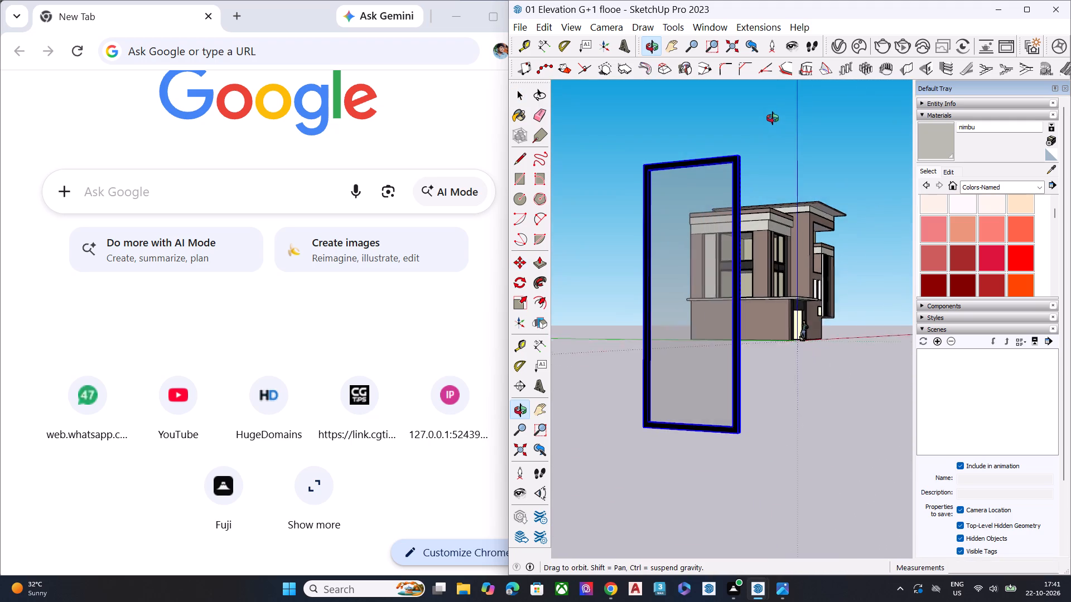
middle_click_drag(773, 118, 774, 118)
scroll(774, 118, "up", 2)
middle_click_drag(698, 235, 897, 350)
scroll(741, 185, "down", 5)
scroll(741, 185, "up", 1)
scroll(741, 185, "down", 4)
scroll(827, 206, "down", 17)
scroll(614, 123, "up", 1)
middle_click_drag(606, 144, 617, 153)
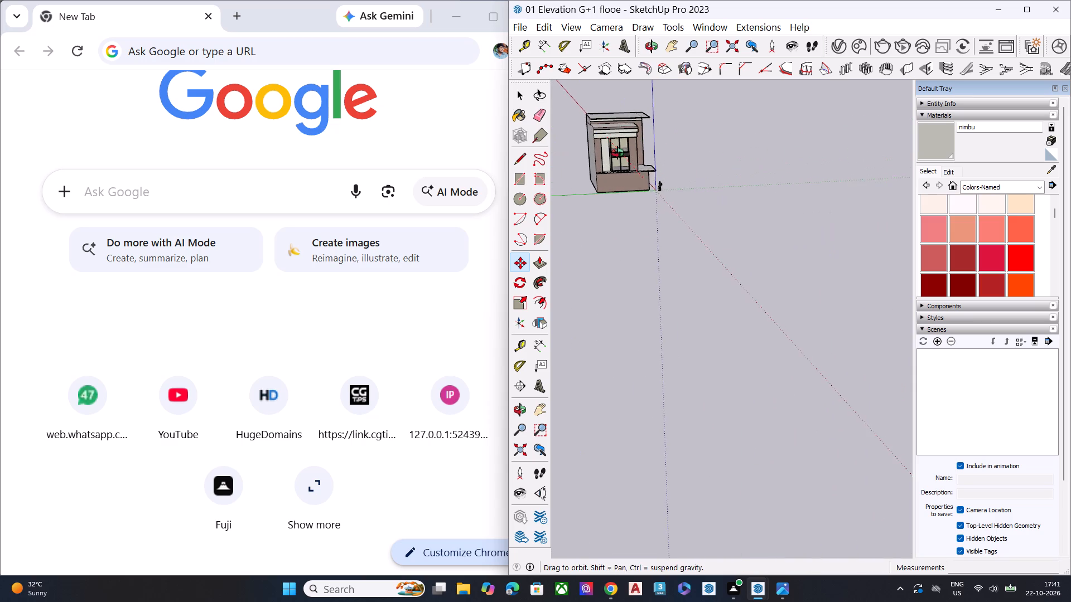
middle_click_drag(617, 153, 706, 208)
scroll(706, 208, "up", 7)
middle_click_drag(577, 129, 592, 80)
scroll(592, 80, "up", 4)
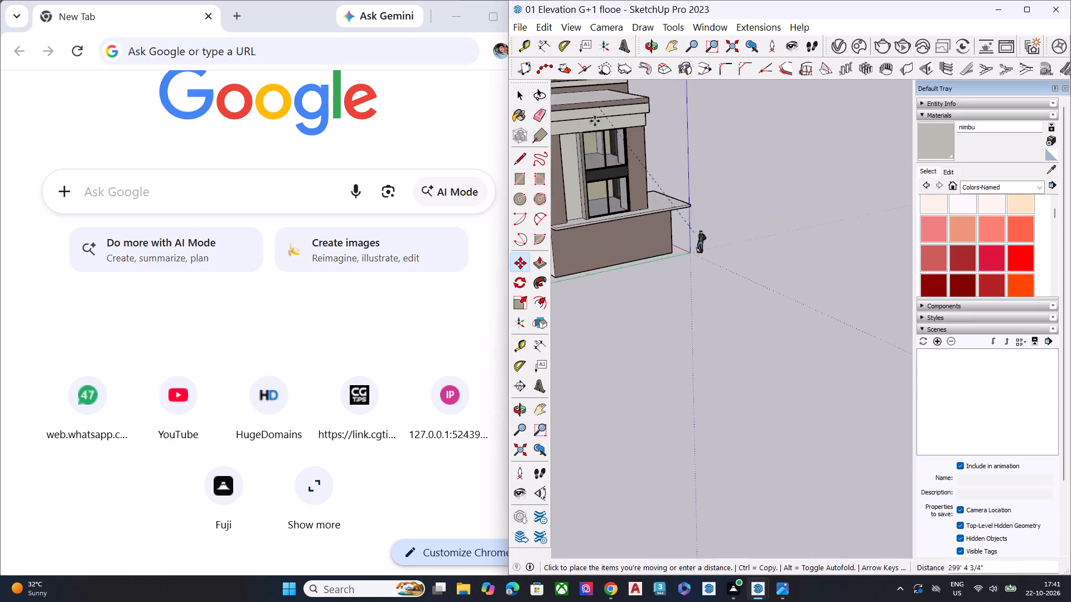
scroll(595, 121, "up", 6)
scroll(764, 124, "down", 6)
scroll(785, 132, "up", 1)
scroll(785, 132, "down", 3)
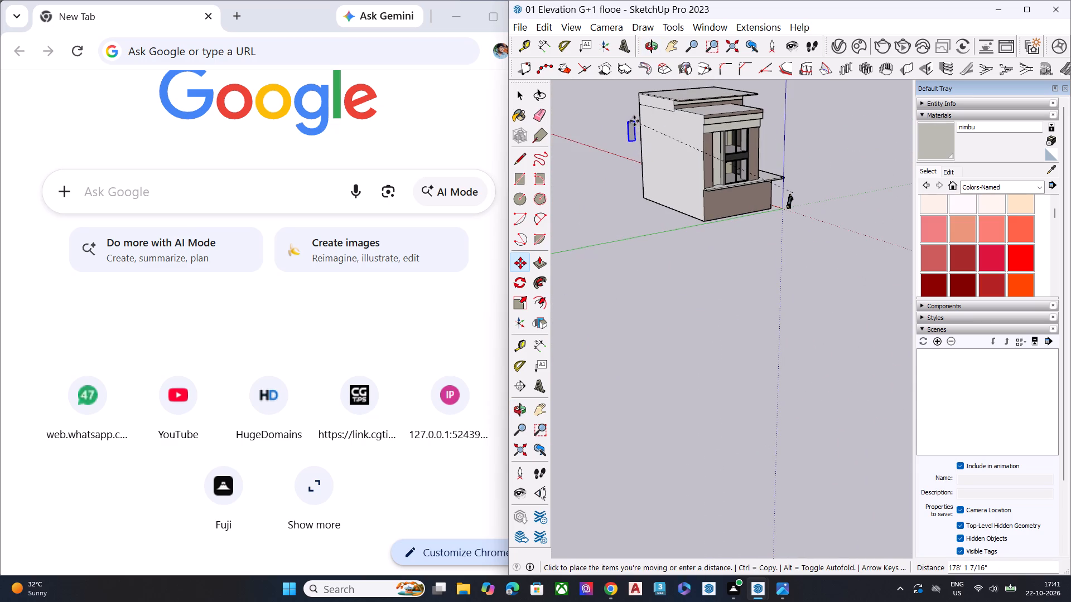
scroll(658, 101, "up", 5)
scroll(671, 101, "down", 1)
scroll(677, 105, "up", 3)
middle_click_drag(750, 176, 729, 113)
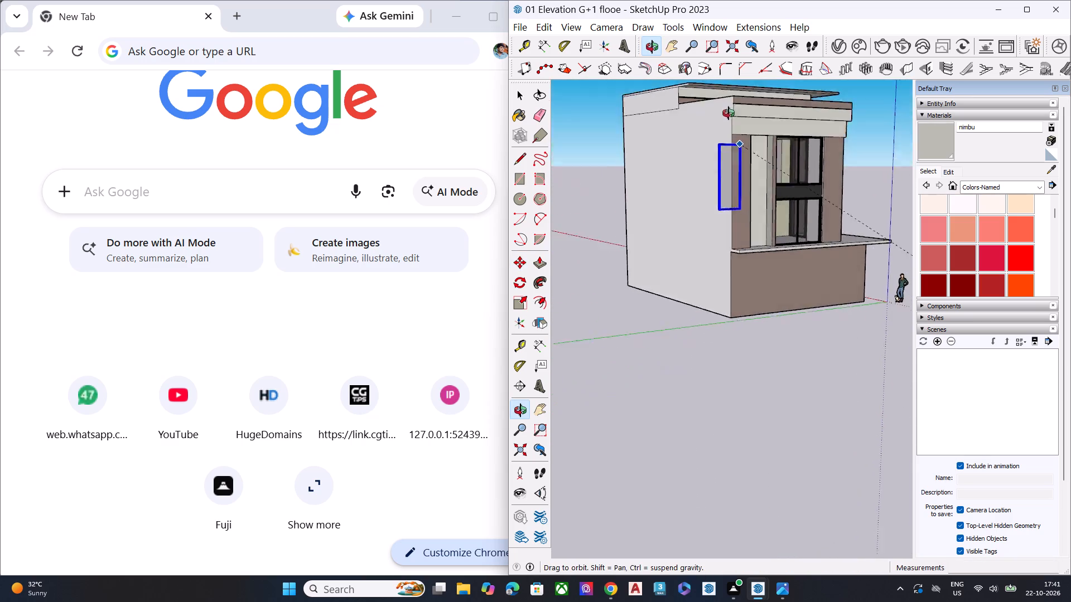
middle_click_drag(729, 113, 765, 169)
scroll(768, 172, "up", 8)
middle_click(769, 173)
middle_click(769, 173)
middle_click_drag(747, 385, 730, 164)
scroll(747, 385, "up", 1)
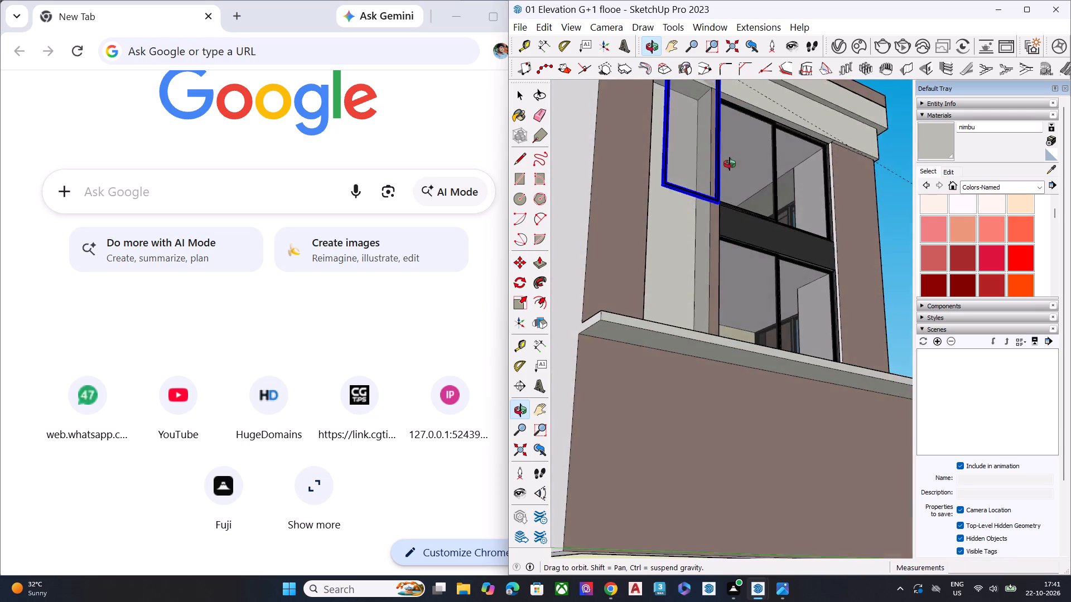
middle_click_drag(730, 164, 729, 168)
scroll(720, 190, "up", 5)
scroll(710, 158, "down", 7)
scroll(716, 188, "up", 1)
scroll(698, 85, "up", 3)
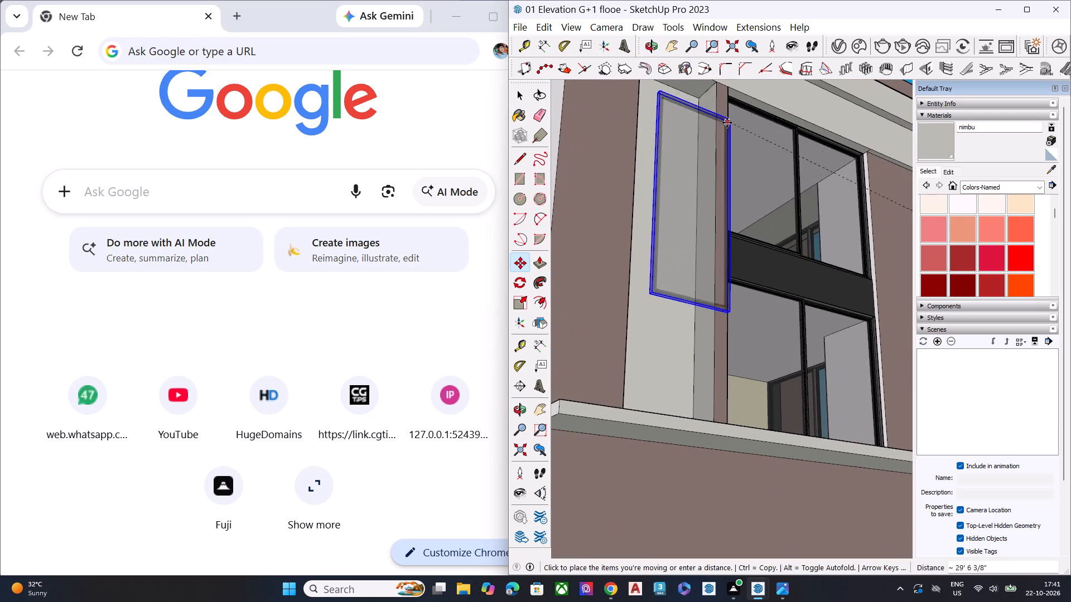
middle_click_drag(727, 123, 769, 203)
scroll(729, 128, "up", 1)
scroll(778, 191, "up", 7)
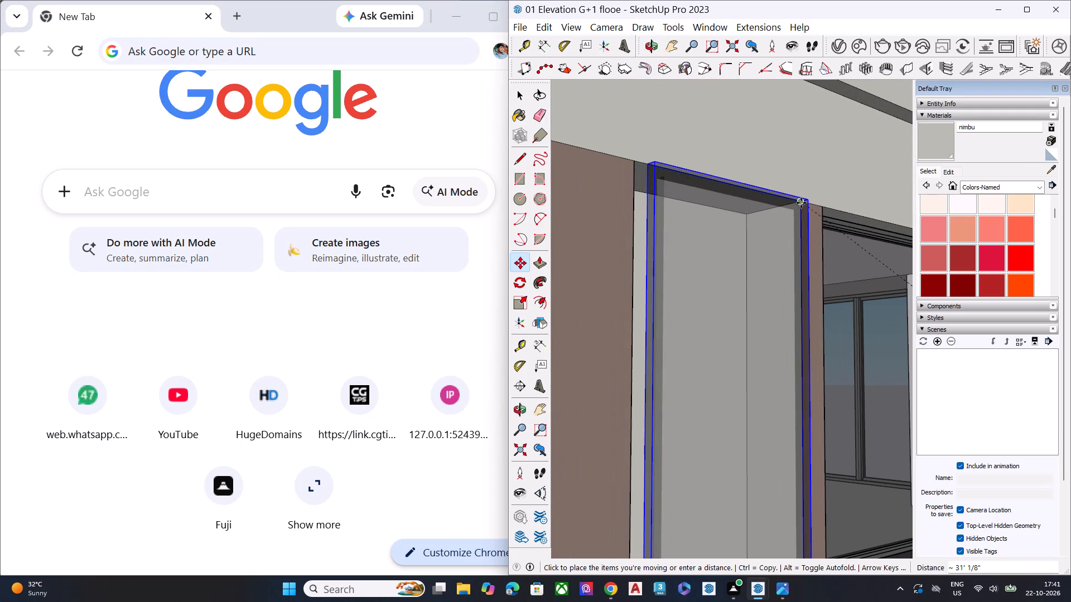
left_click(798, 203)
Move the window inward by its frame depth, from its front upper corner, so it sits inside the side-wall recess.
middle_click_drag(725, 212, 390, 367)
scroll(392, 370, "up", 1)
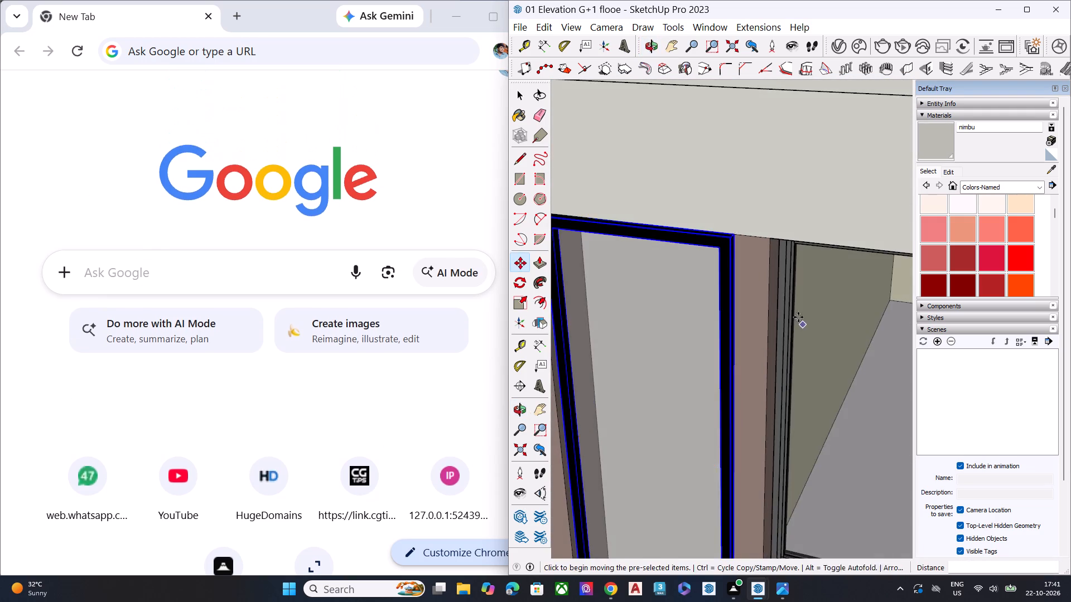
middle_click_drag(798, 317, 1070, 173)
middle_click_drag(668, 180, 744, 244)
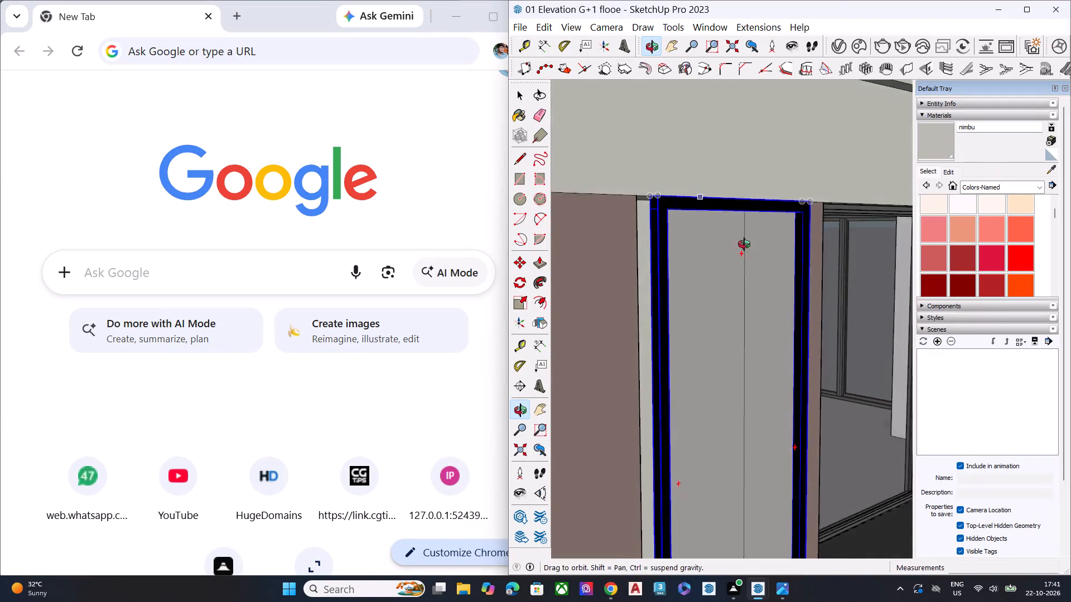
middle_click_drag(744, 244, 745, 297)
middle_click_drag(734, 254, 770, 362)
scroll(768, 364, "up", 8)
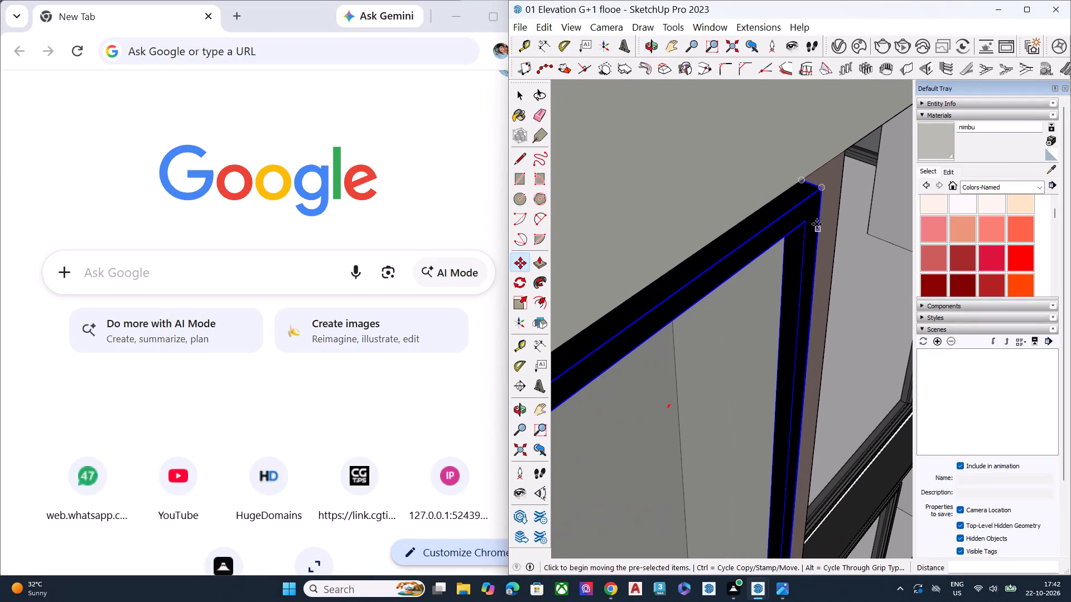
key("m")
scroll(813, 192, "up", 5)
left_click(831, 187)
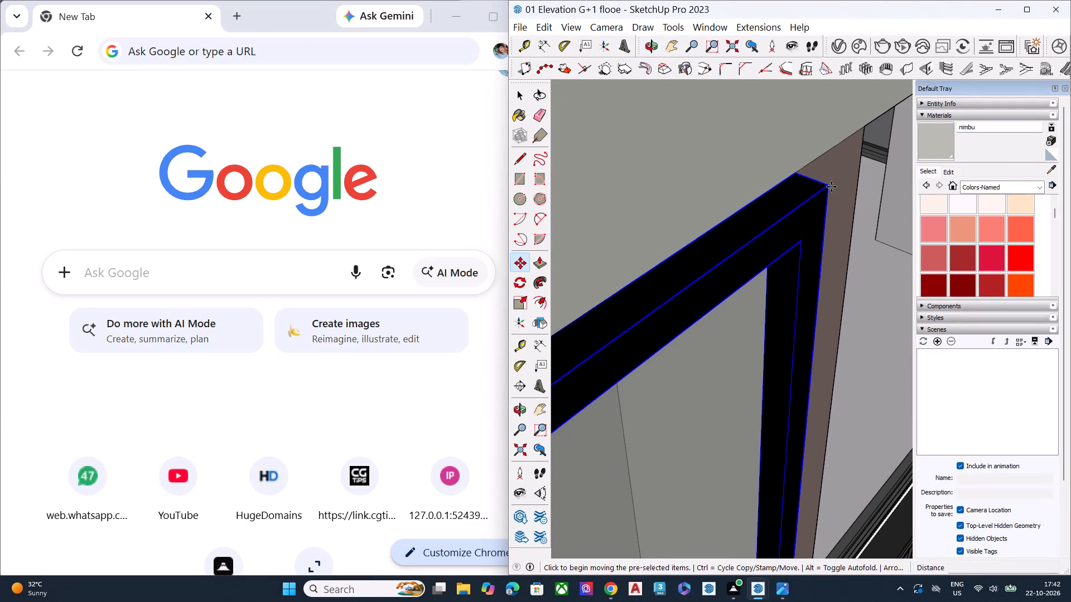
left_click(794, 168)
scroll(824, 161, "down", 9)
key("space")
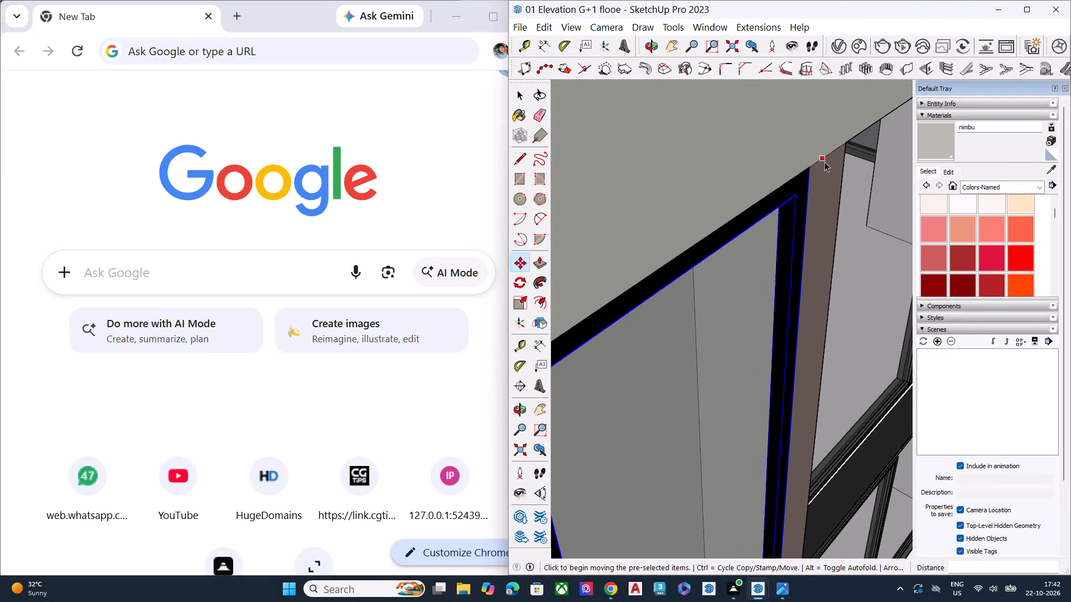
Scale the black-framed window widthwise until its outer side meets the far vertical edge of the side-wall recess.
scroll(784, 181, "down", 1)
scroll(779, 184, "up", 1)
scroll(772, 193, "down", 6)
middle_click_drag(754, 280, 633, 275)
scroll(730, 225, "down", 7)
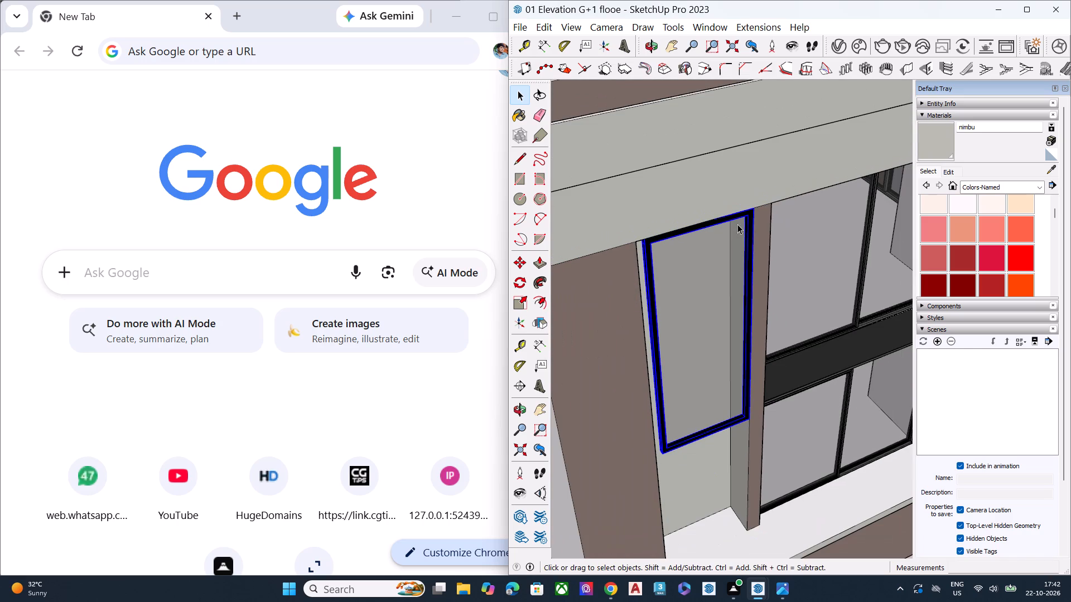
key("s")
scroll(640, 367, "up", 14)
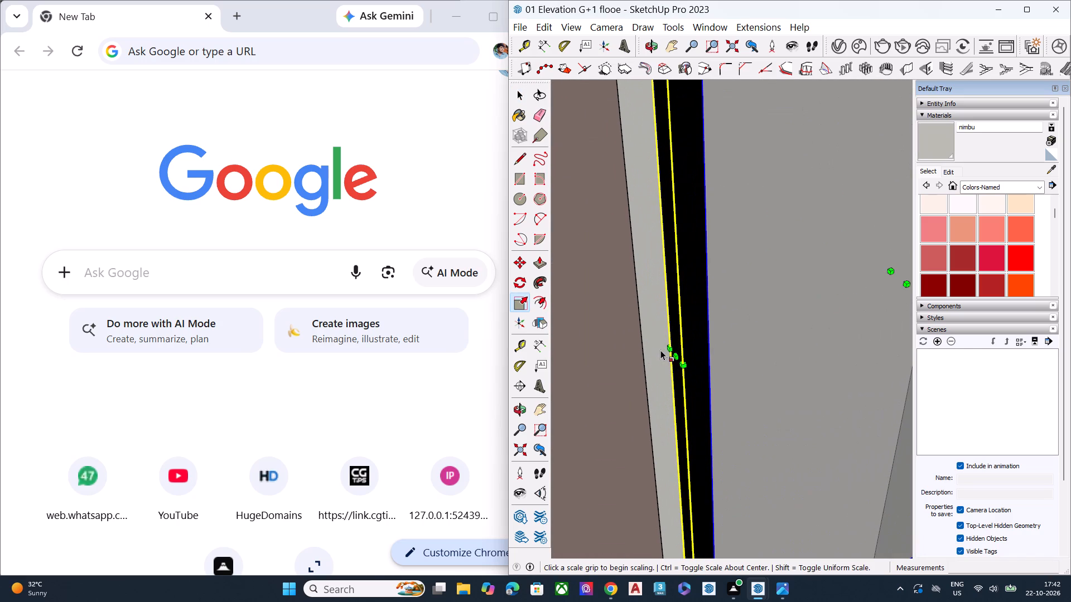
left_click(676, 355)
left_click(643, 363)
key("space")
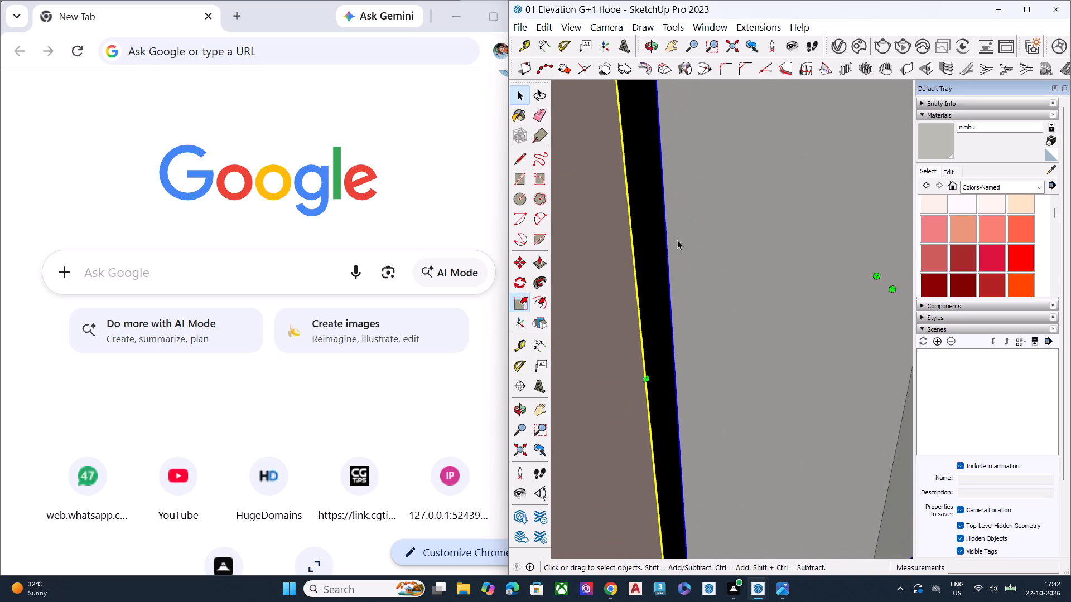
Scale the black-framed window downward from its bottom middle grip until it reaches the ledge at the bottom of the recess.
scroll(679, 236, "down", 18)
middle_click_drag(740, 276, 726, 184)
key("s")
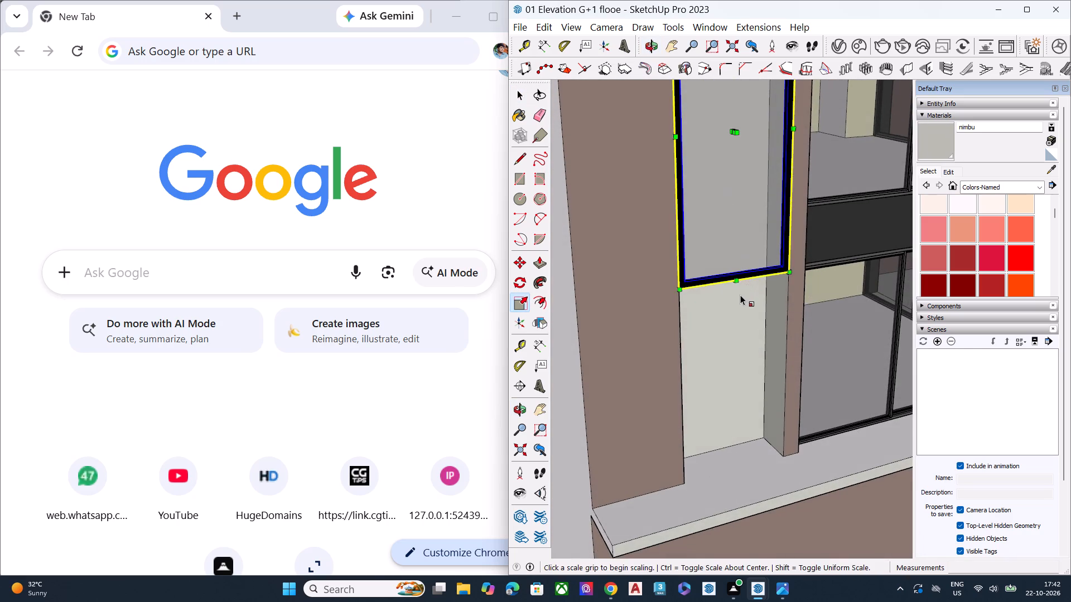
scroll(744, 279, "up", 1)
middle_click_drag(744, 278, 764, 113)
scroll(754, 128, "up", 8)
left_click(747, 135)
scroll(731, 203, "down", 3)
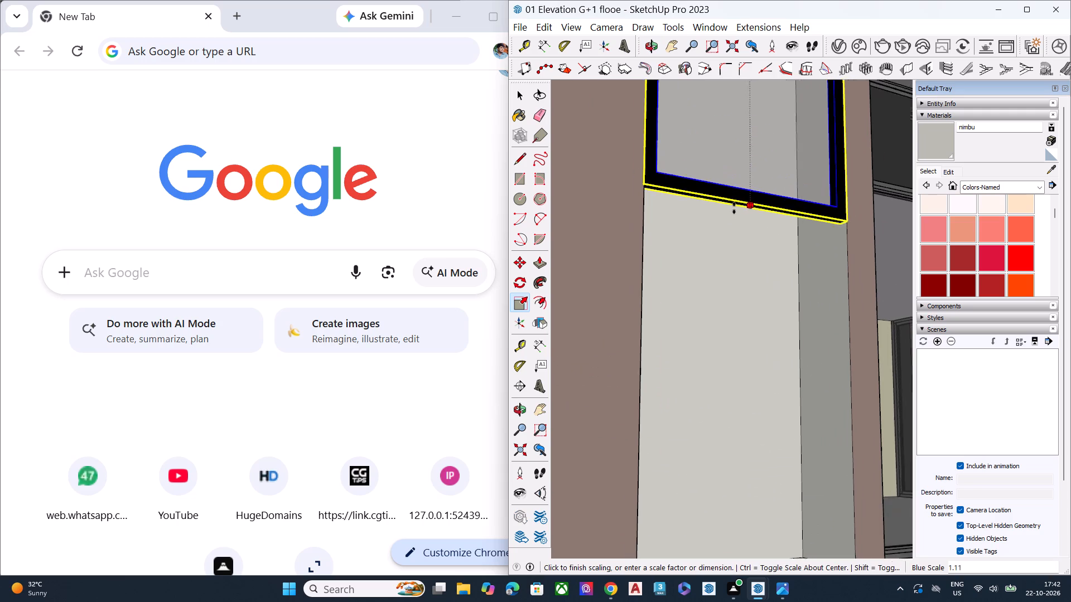
scroll(734, 208, "down", 5)
middle_click_drag(747, 344, 764, 430)
scroll(764, 432, "up", 1)
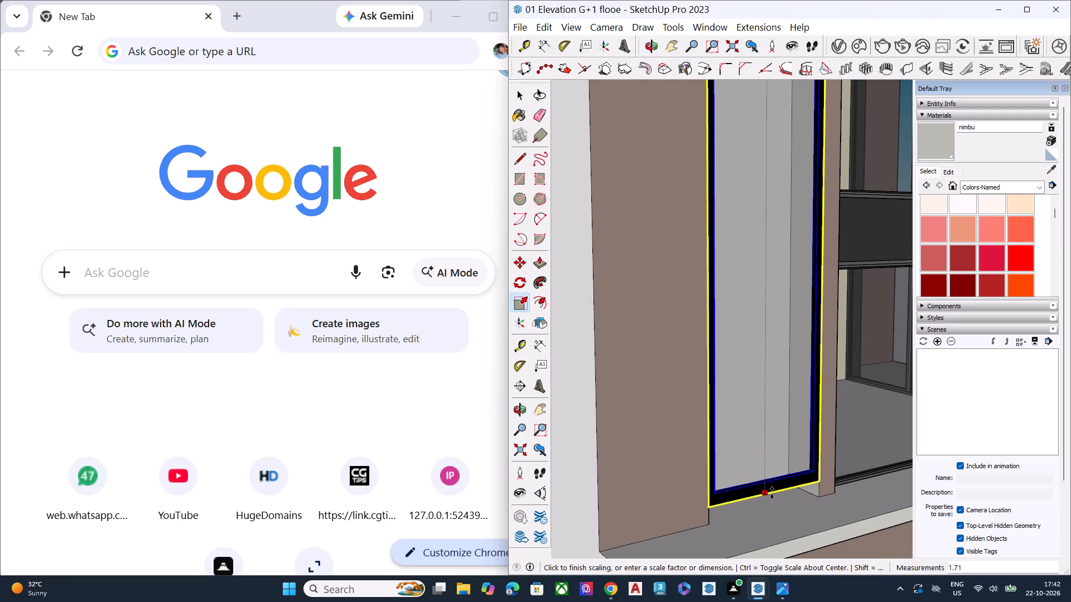
left_click(776, 511)
key("space")
Deselect the window and examine the whole house elevation from the front corner at several angles.
scroll(743, 280, "down", 3)
scroll(745, 277, "up", 2)
scroll(747, 275, "down", 8)
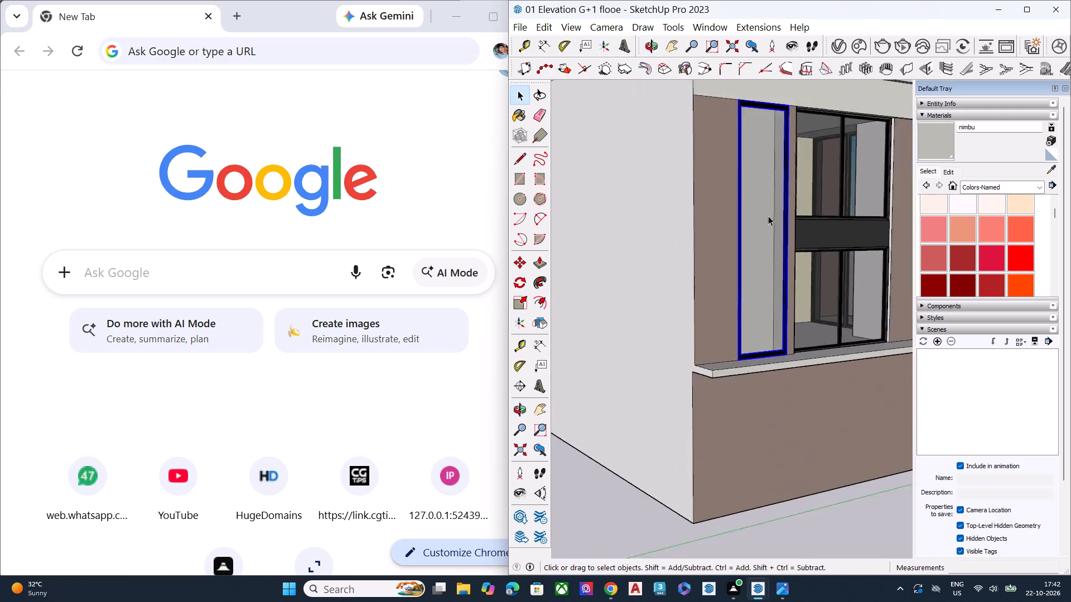
scroll(768, 216, "down", 11)
middle_click_drag(784, 222, 443, 221)
middle_click_drag(703, 249, 591, 244)
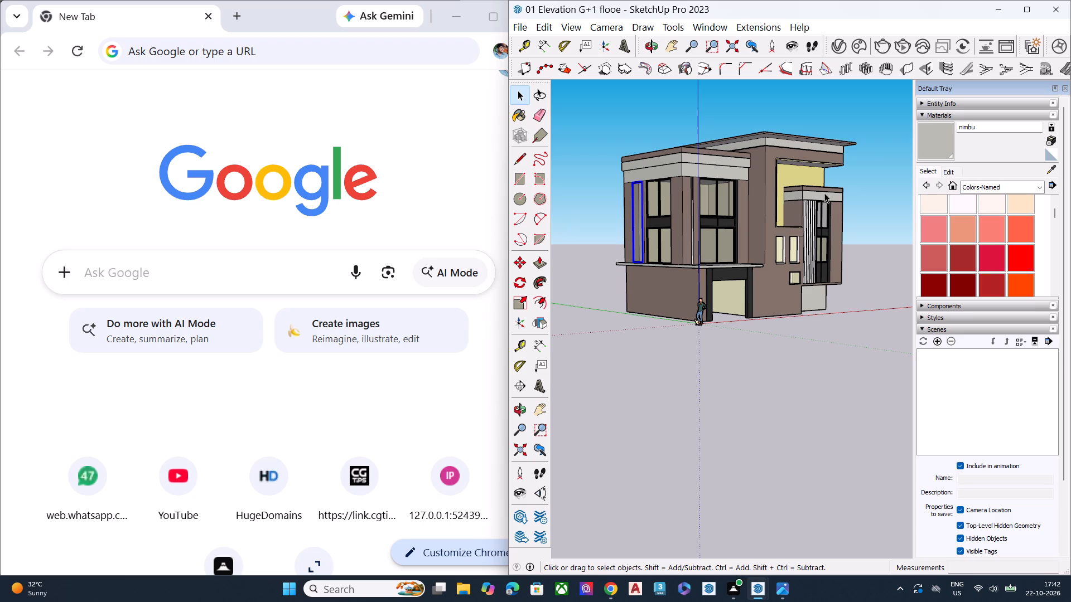
left_click(863, 171)
scroll(690, 205, "down", 1)
key("space")
scroll(680, 188, "up", 2)
scroll(680, 188, "down", 1)
scroll(680, 188, "up", 4)
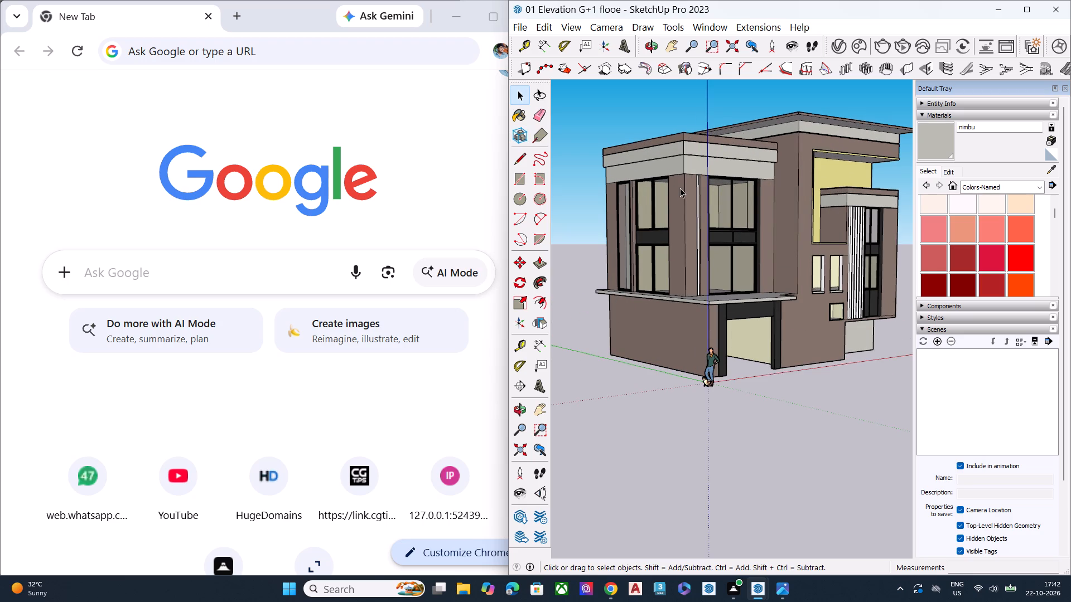
scroll(634, 202, "down", 6)
middle_click_drag(746, 266, 788, 227)
key("space")
scroll(814, 314, "up", 1)
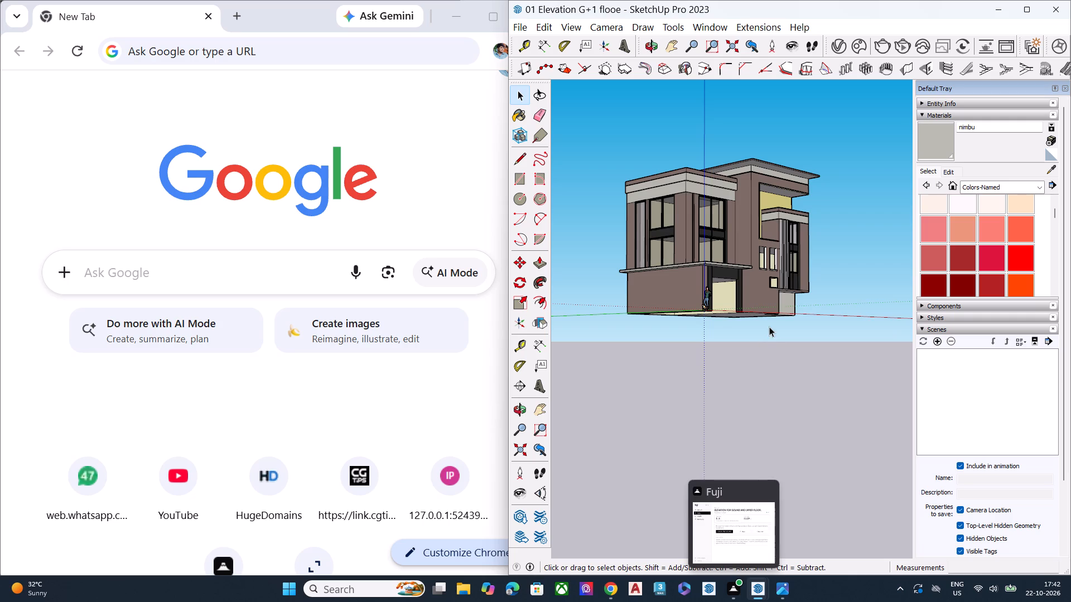
key("space")
scroll(737, 319, "down", 8)
middle_click_drag(755, 283, 740, 373)
scroll(739, 293, "up", 7)
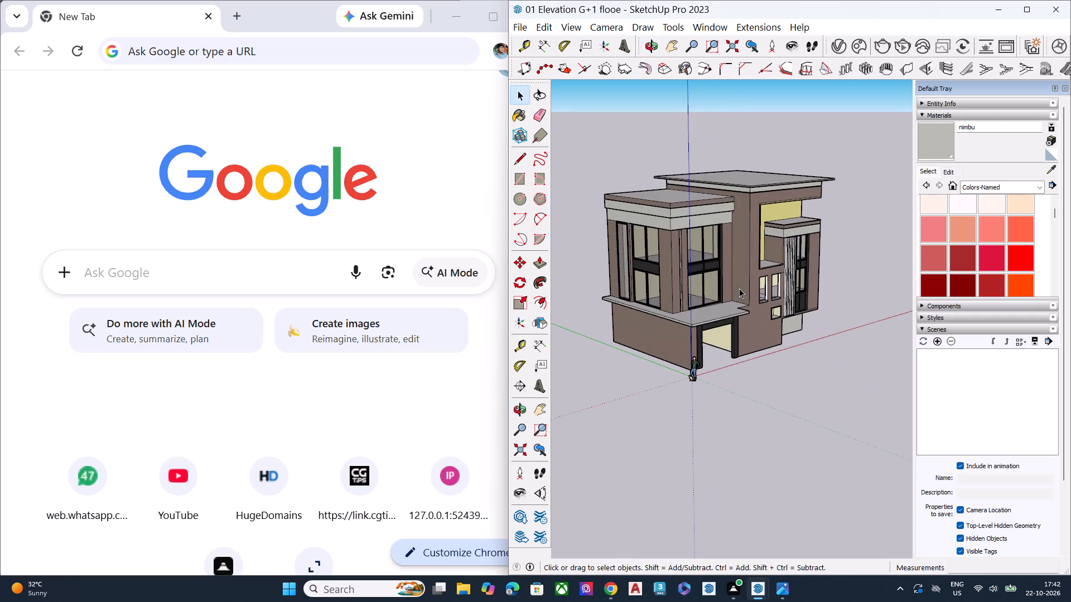
middle_click_drag(731, 274, 722, 245)
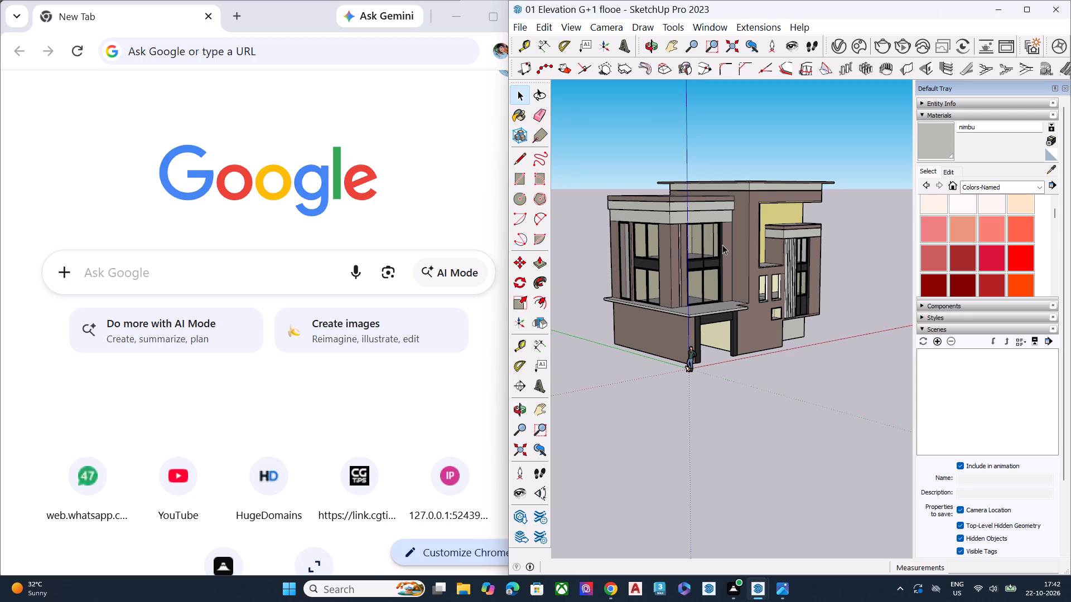
middle_click_drag(789, 287, 732, 275)
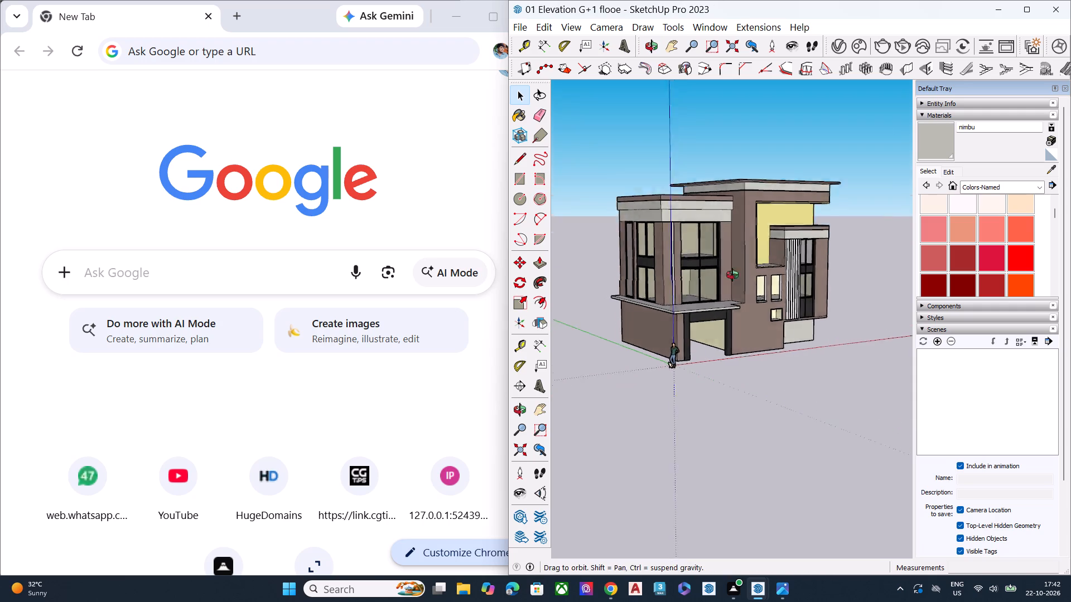
middle_click_drag(732, 275, 698, 234)
Look for a finish for the narrow white strip beside the front windows, browsing Colors-Named, Glass and Mirrors, Metal, Roofing, Stone and Synthetic Surfaces materials.
scroll(697, 234, "up", 1)
scroll(696, 232, "down", 1)
scroll(696, 232, "up", 1)
scroll(696, 232, "down", 3)
scroll(696, 232, "up", 5)
scroll(663, 237, "down", 1)
scroll(657, 236, "up", 8)
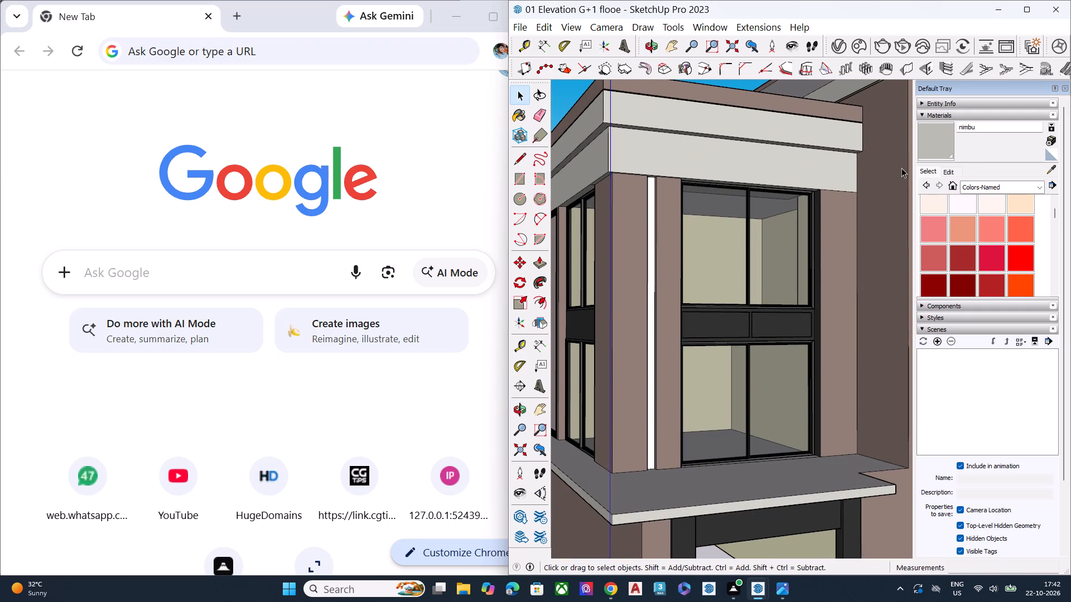
scroll(976, 230, "down", 1)
scroll(976, 230, "up", 1)
scroll(973, 230, "down", 2)
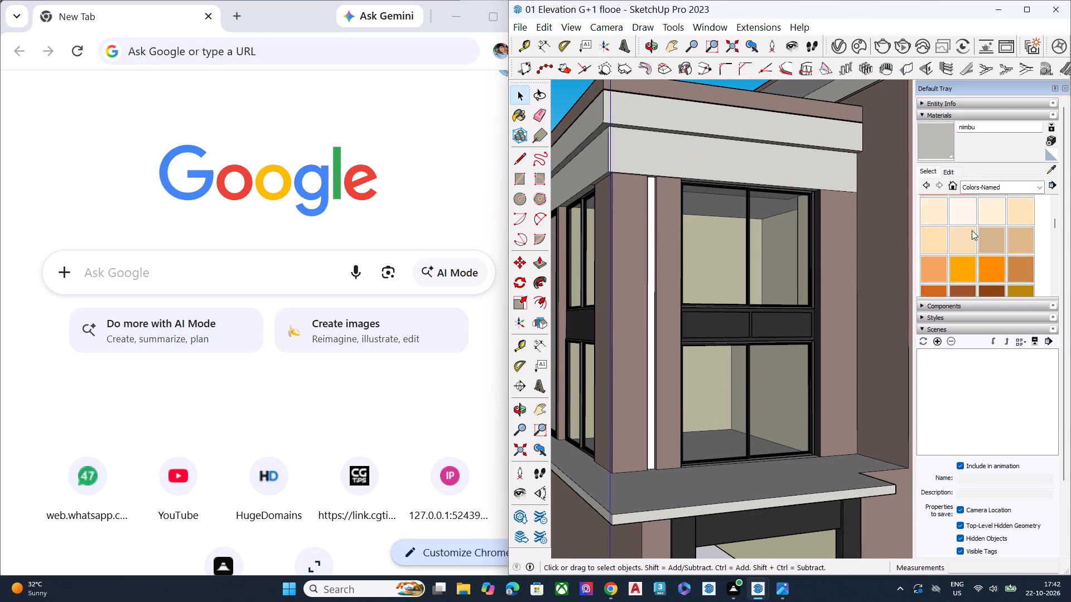
scroll(972, 230, "down", 1)
scroll(751, 318, "up", 1)
scroll(1036, 242, "down", 3)
scroll(1033, 247, "up", 2)
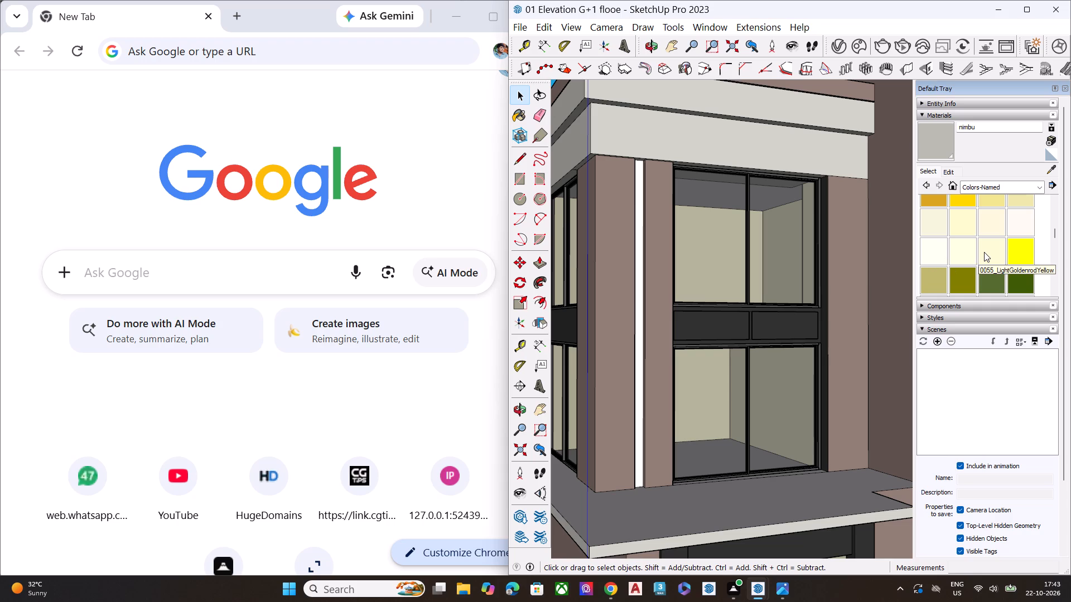
scroll(984, 252, "down", 8)
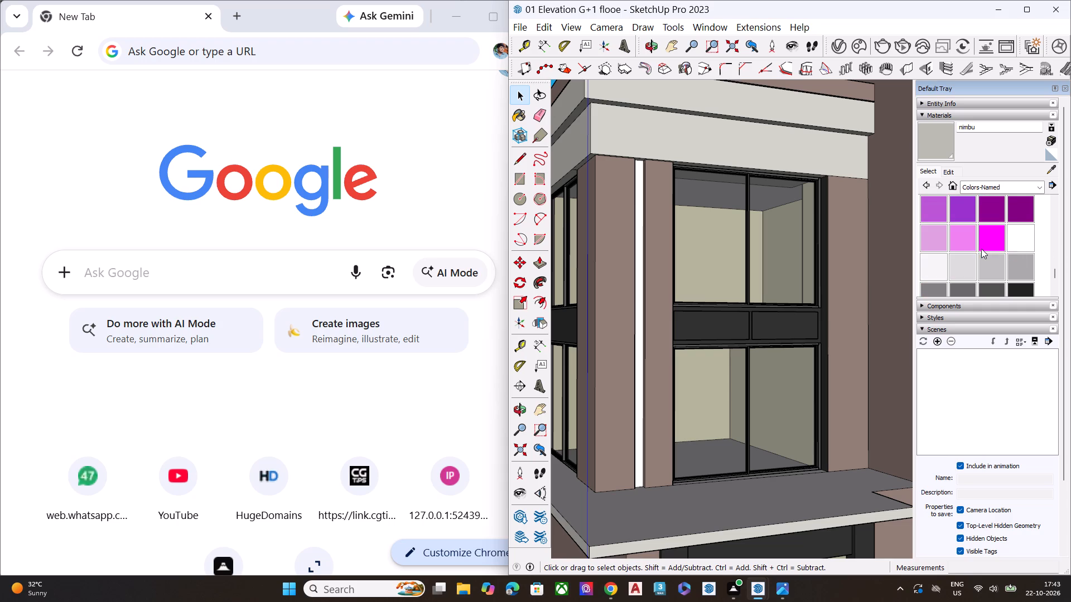
scroll(981, 249, "up", 2)
scroll(986, 253, "down", 1)
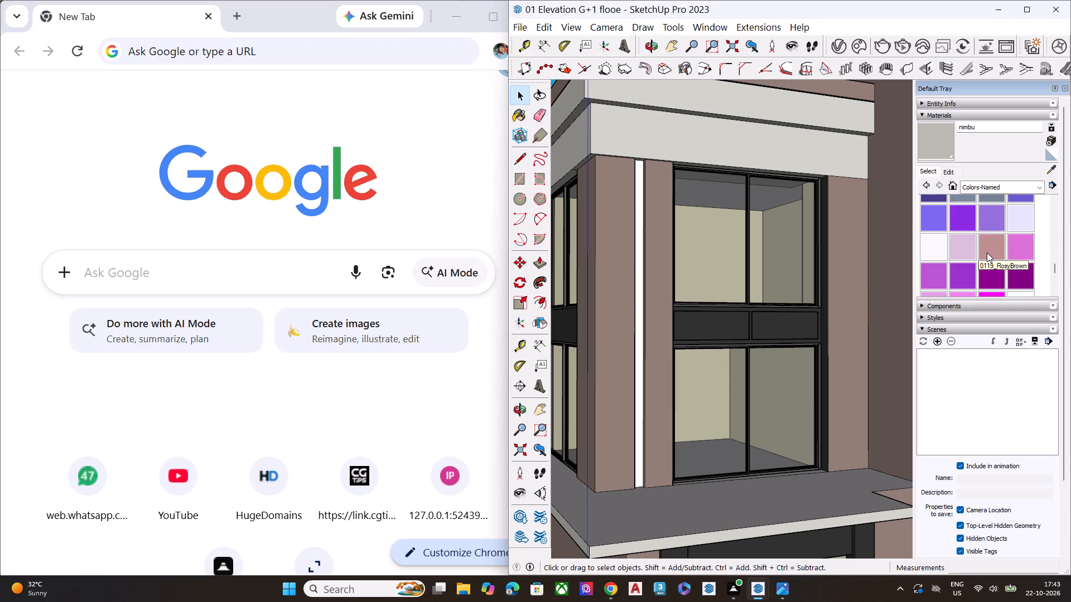
scroll(987, 253, "down", 4)
scroll(987, 253, "up", 2)
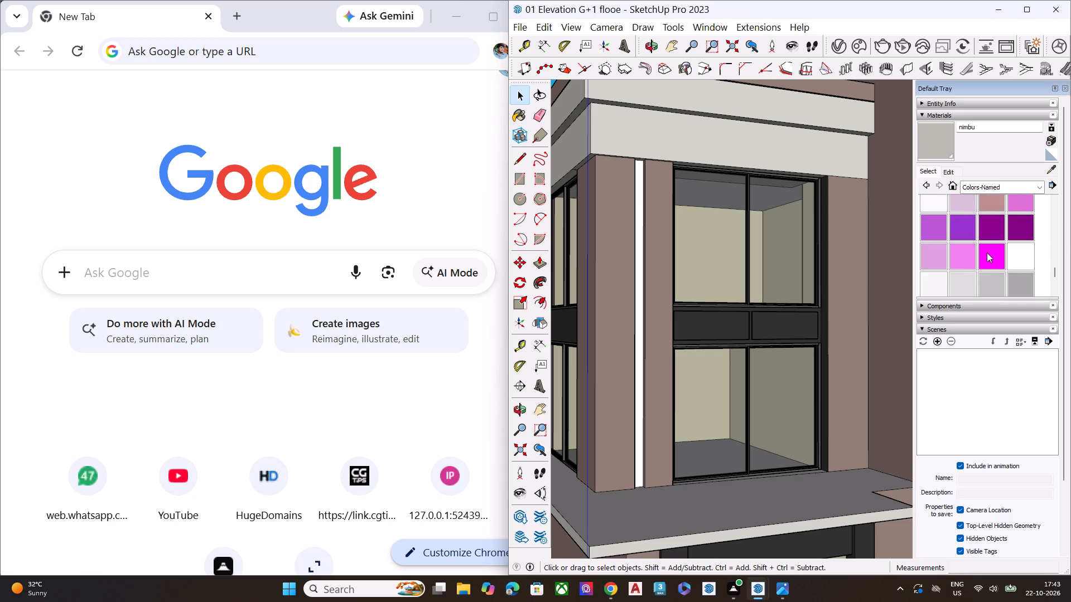
scroll(987, 253, "up", 13)
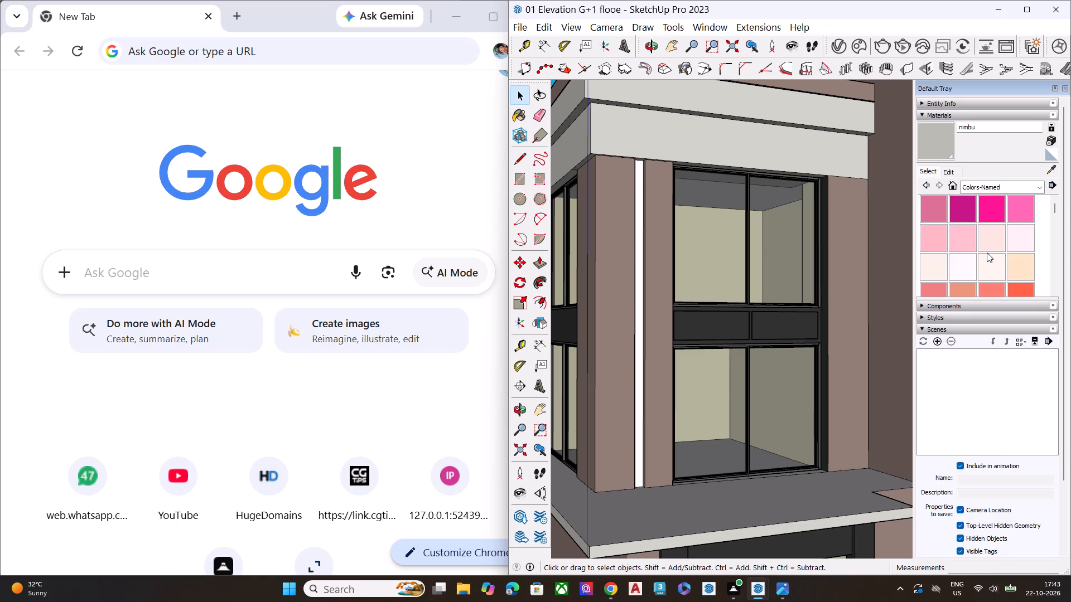
scroll(987, 253, "up", 1)
scroll(987, 253, "down", 2)
scroll(987, 253, "up", 6)
left_click(983, 191)
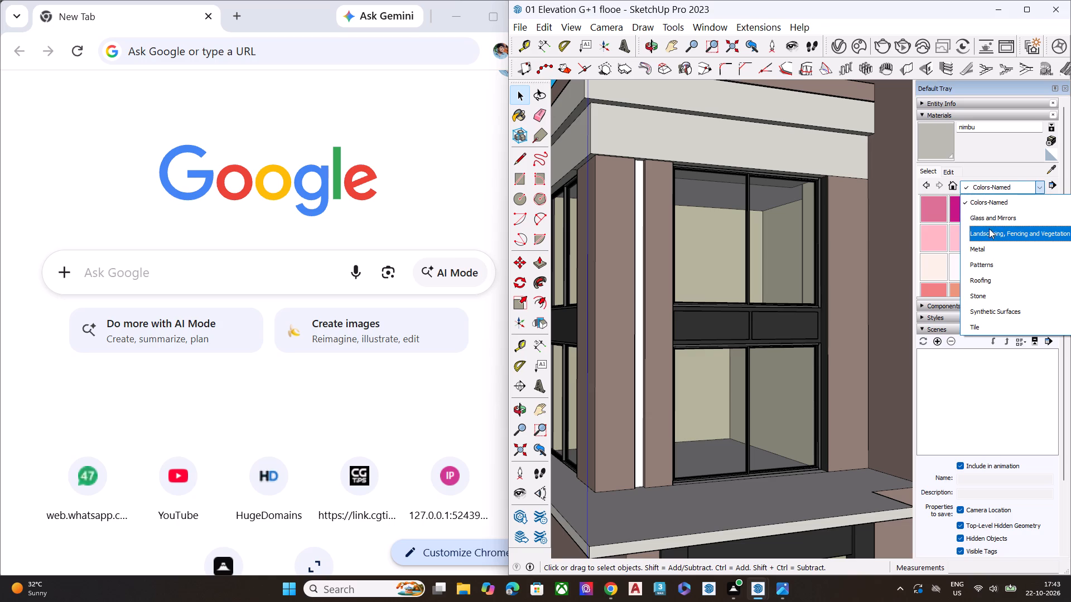
left_click(991, 218)
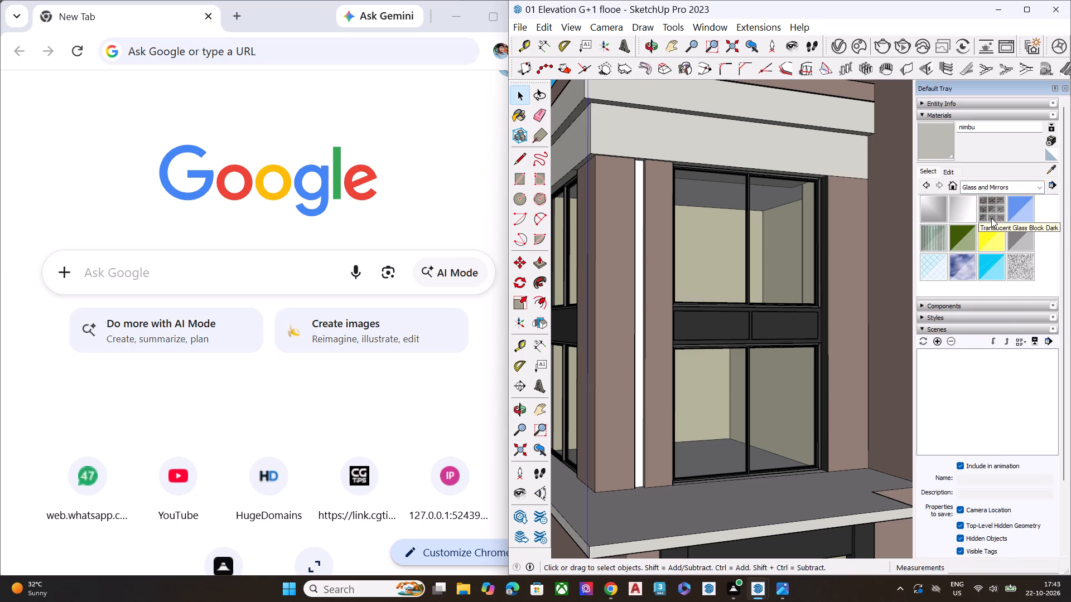
scroll(991, 218, "up", 2)
left_click(1001, 188)
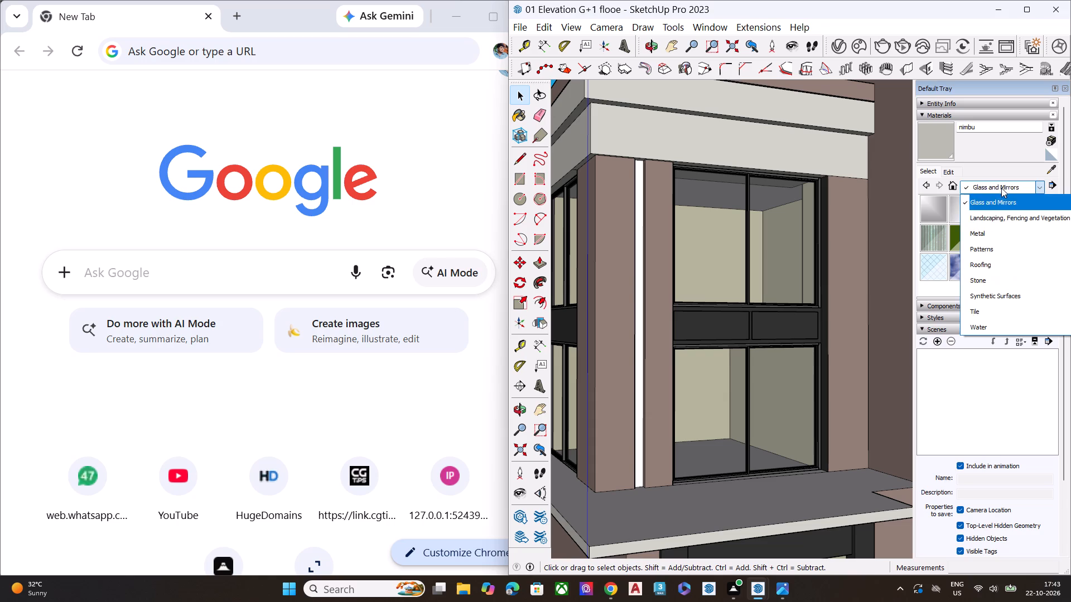
left_click(997, 228)
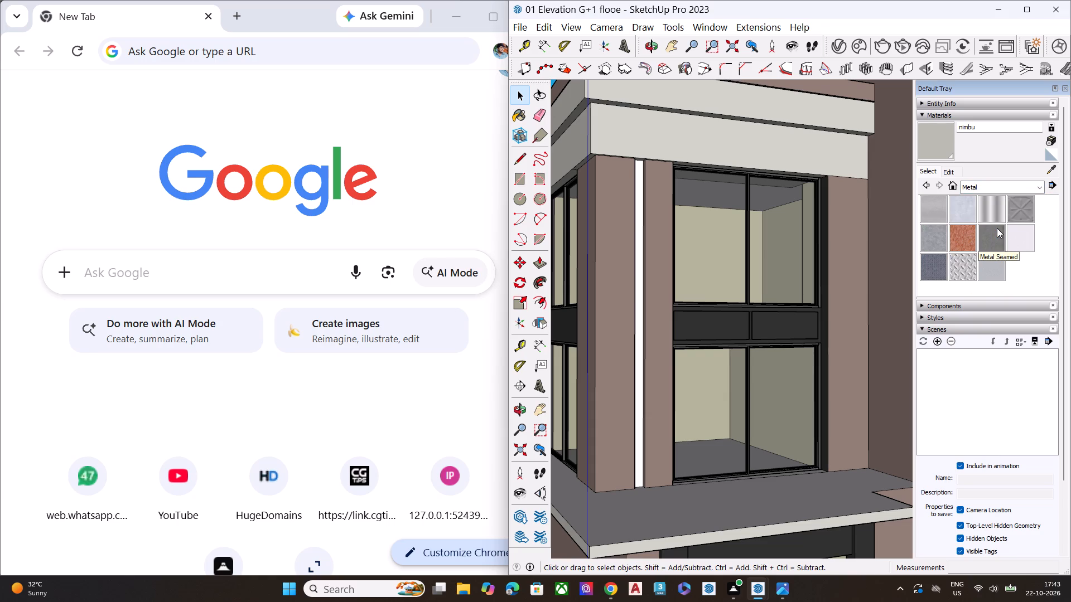
left_click(1001, 189)
left_click(996, 234)
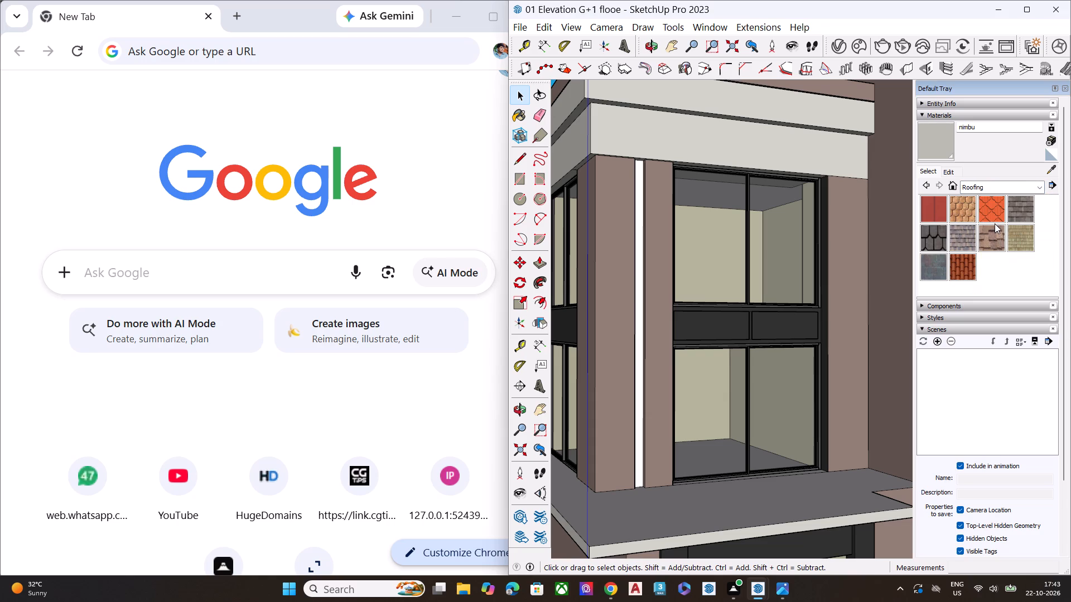
left_click(1001, 194)
left_click(1003, 190)
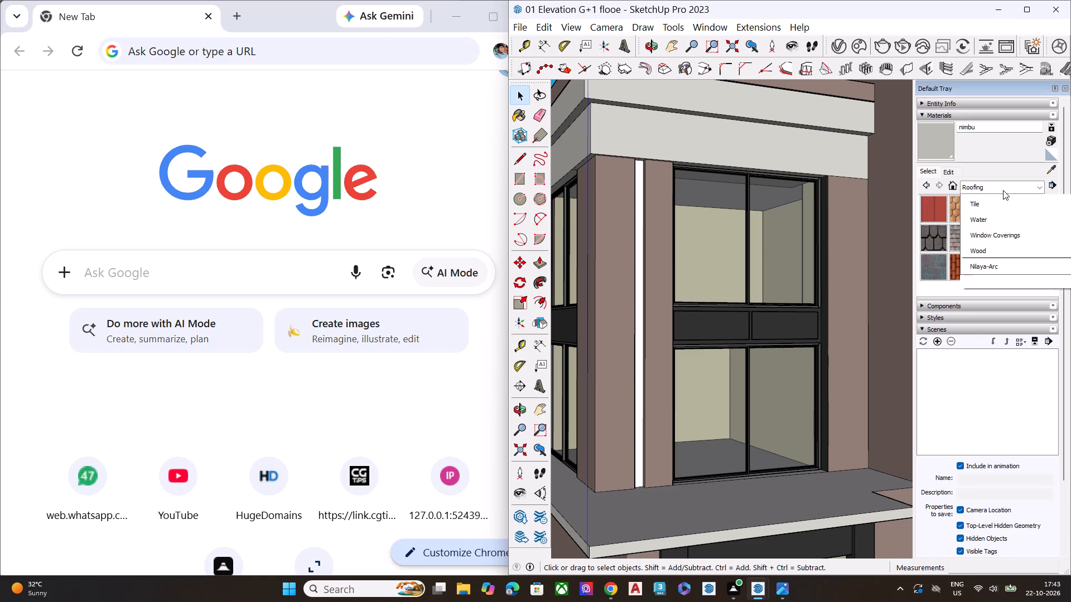
left_click(995, 231)
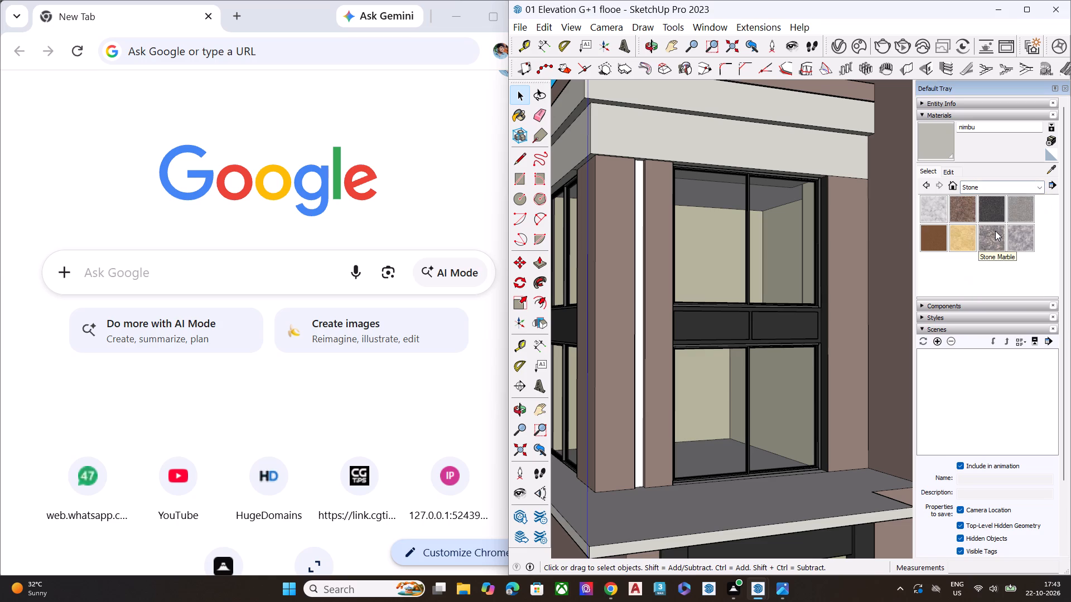
left_click(998, 187)
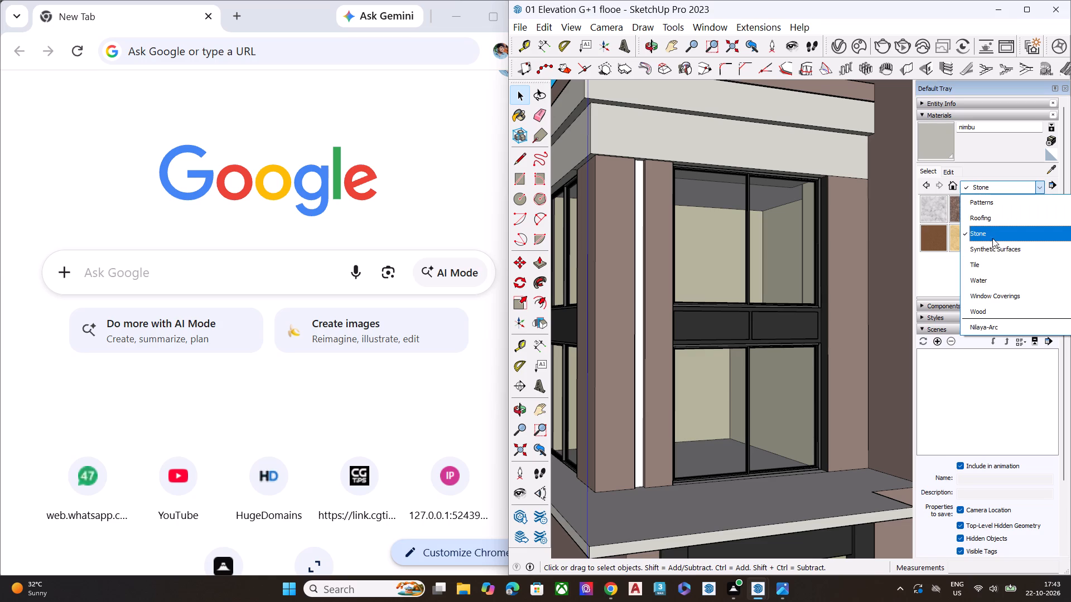
left_click(998, 247)
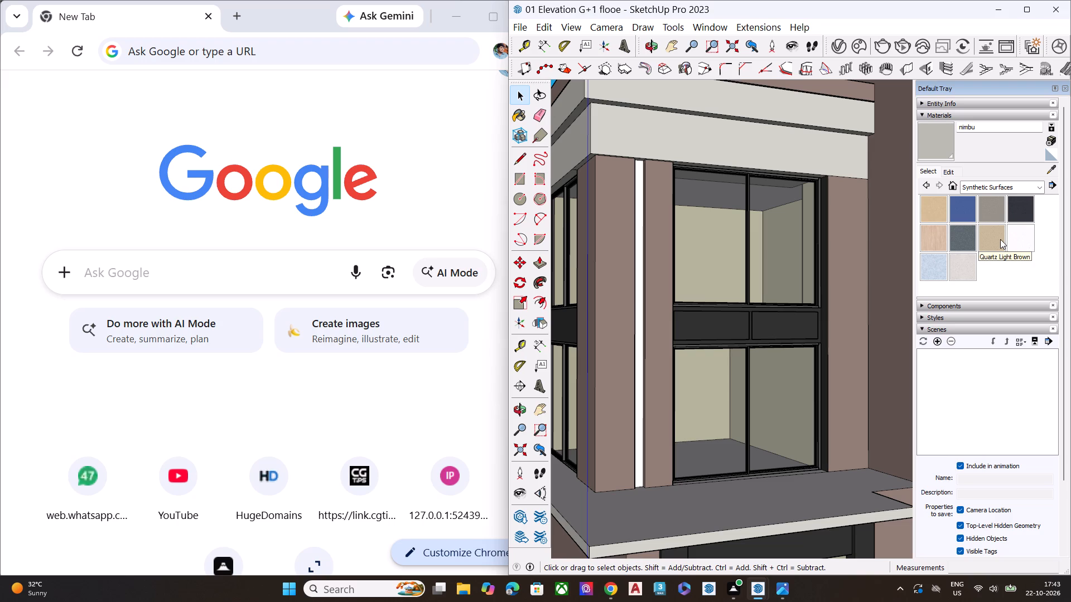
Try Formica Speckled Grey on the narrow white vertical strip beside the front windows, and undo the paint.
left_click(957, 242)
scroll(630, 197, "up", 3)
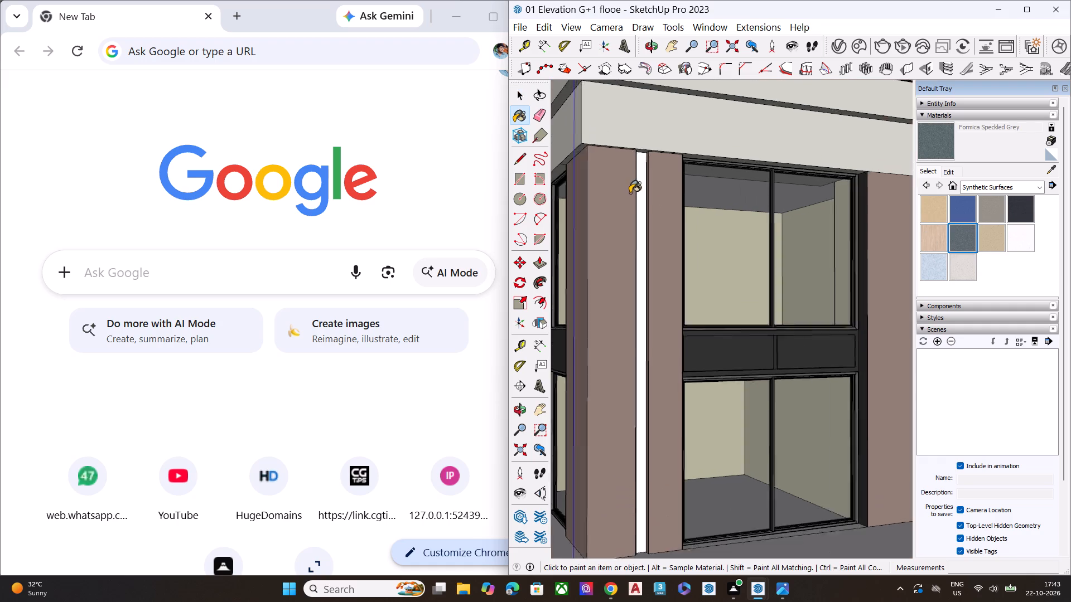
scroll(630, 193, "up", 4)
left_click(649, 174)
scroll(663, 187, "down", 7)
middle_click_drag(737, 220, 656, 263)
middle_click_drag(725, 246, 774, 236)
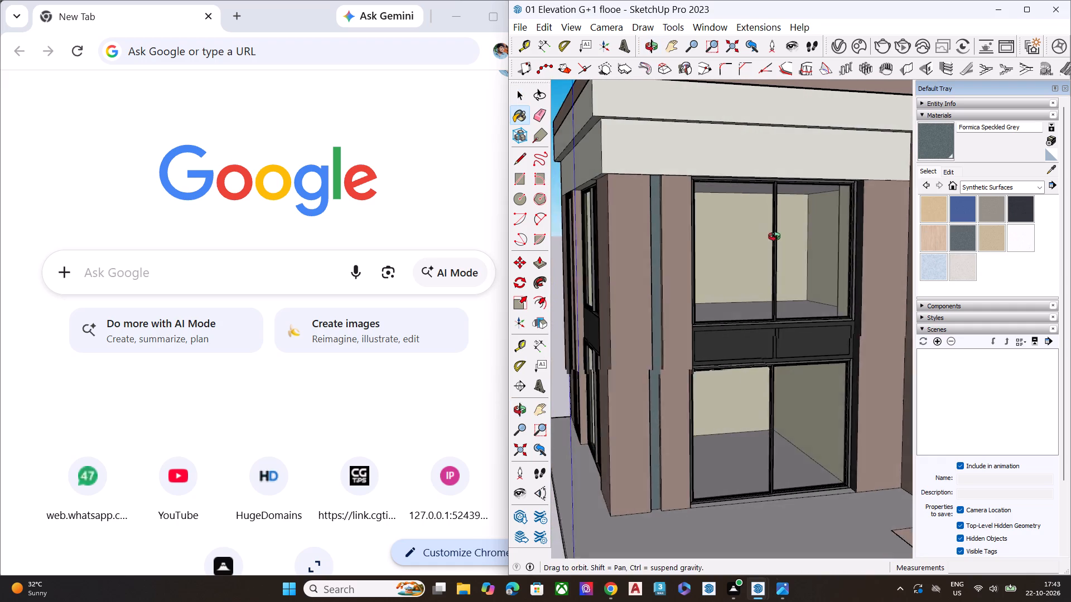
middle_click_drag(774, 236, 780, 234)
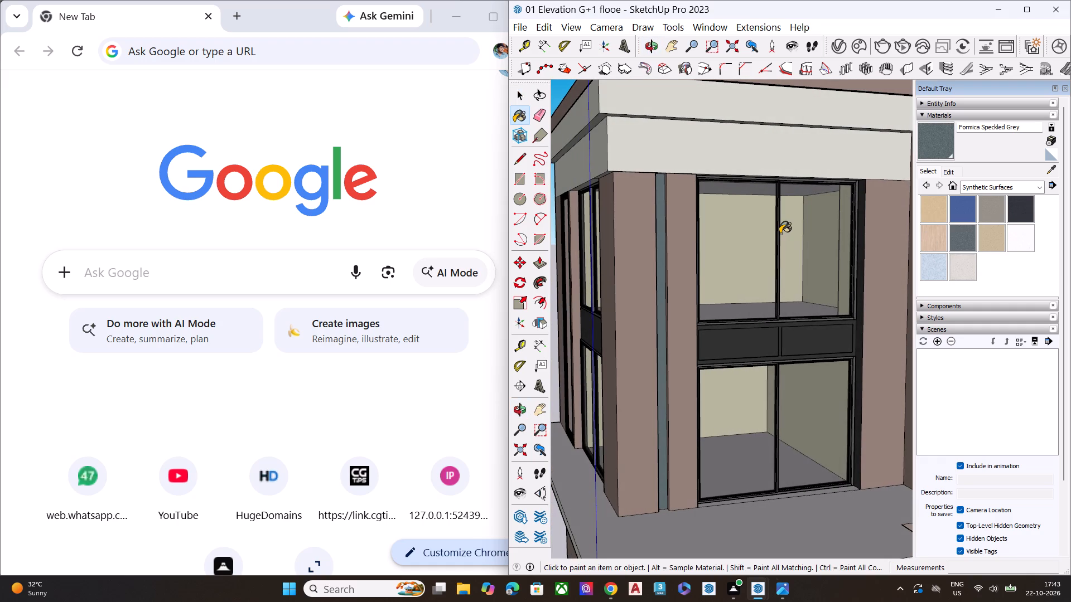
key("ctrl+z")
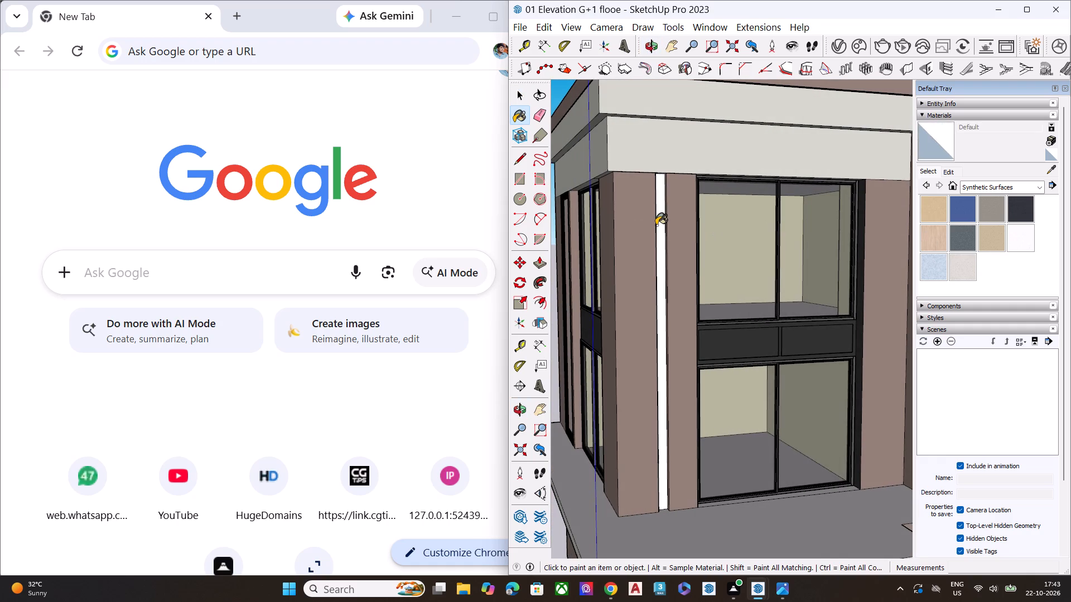
Paint the narrow white vertical strip beside the front windows and its thin side faces with Formica Beige.
left_click(931, 204)
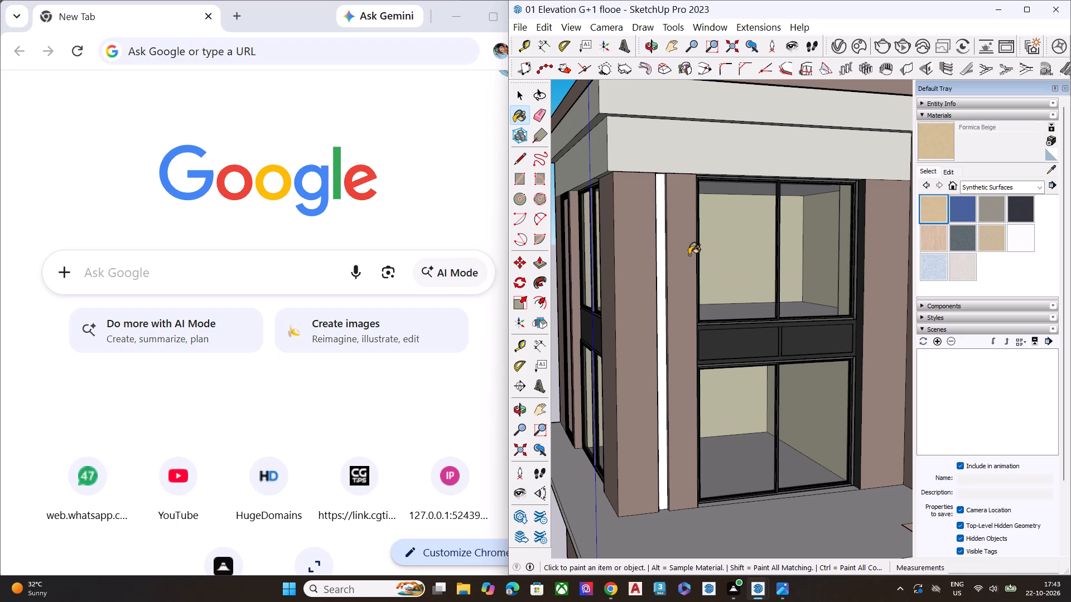
left_click(658, 227)
scroll(653, 213, "up", 8)
middle_click_drag(684, 181, 704, 168)
scroll(692, 177, "up", 5)
scroll(694, 174, "down", 2)
scroll(692, 176, "up", 2)
left_click(687, 179)
middle_click_drag(679, 190, 489, 218)
scroll(682, 179, "up", 4)
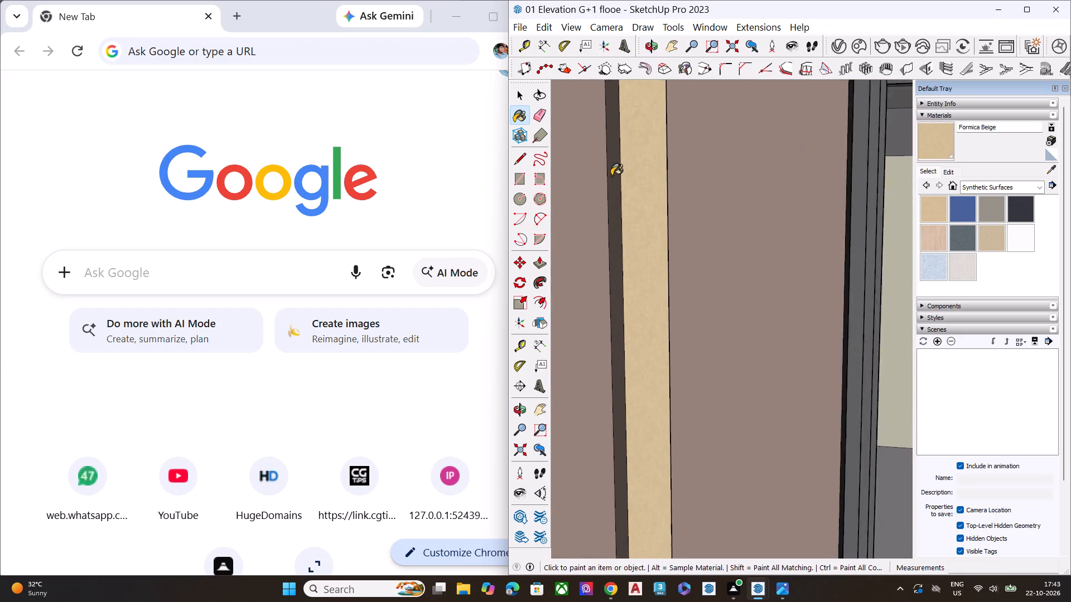
scroll(611, 176, "up", 3)
left_click(611, 176)
Examine the painted vertical strip up to its top end and the whole front elevation from several distances.
scroll(666, 181, "down", 1)
scroll(667, 181, "up", 1)
scroll(676, 192, "down", 3)
scroll(685, 202, "up", 1)
scroll(687, 203, "down", 4)
scroll(691, 210, "up", 1)
scroll(695, 213, "down", 4)
scroll(715, 210, "up", 1)
scroll(716, 211, "down", 7)
scroll(775, 190, "down", 4)
scroll(775, 190, "up", 3)
scroll(775, 190, "down", 2)
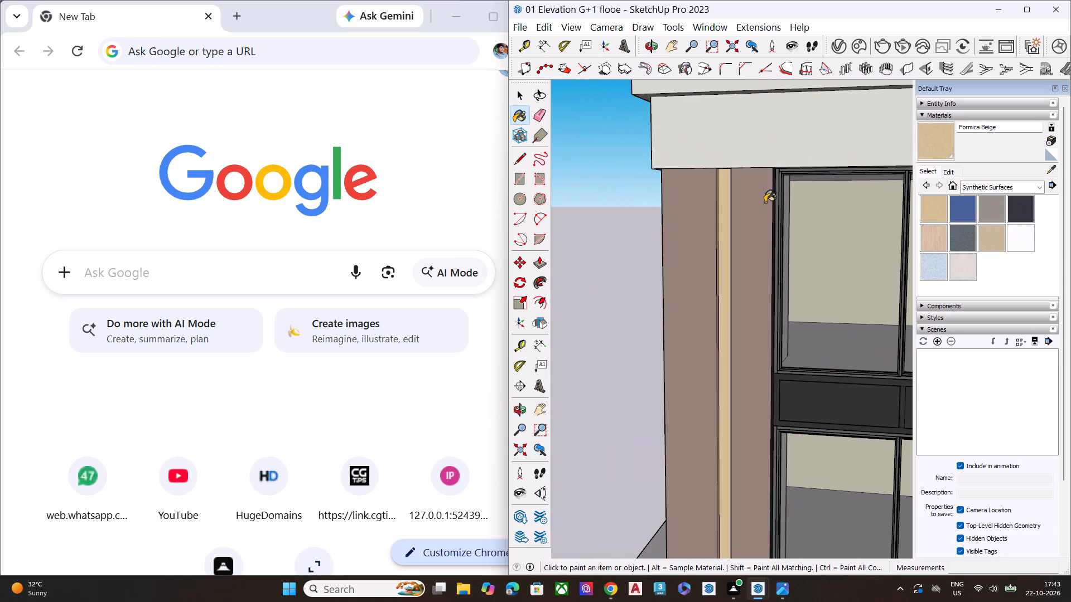
middle_click_drag(694, 230, 760, 130)
scroll(760, 130, "up", 2)
scroll(763, 128, "down", 1)
scroll(763, 128, "up", 6)
scroll(763, 128, "down", 4)
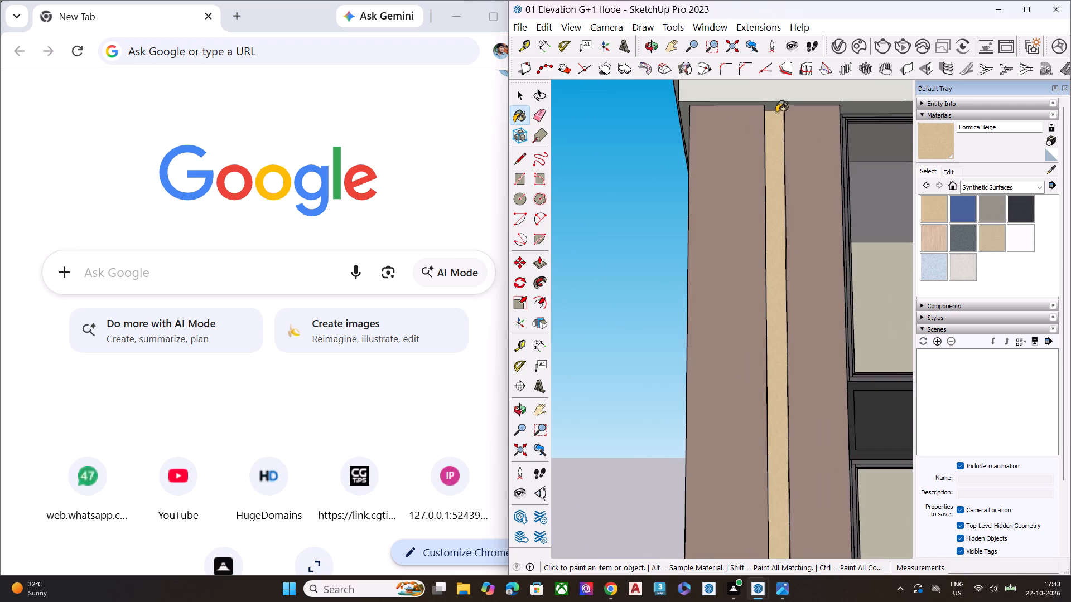
scroll(765, 144, "down", 9)
scroll(758, 168, "up", 1)
scroll(770, 162, "down", 10)
scroll(773, 295, "up", 2)
middle_click_drag(780, 303, 850, 419)
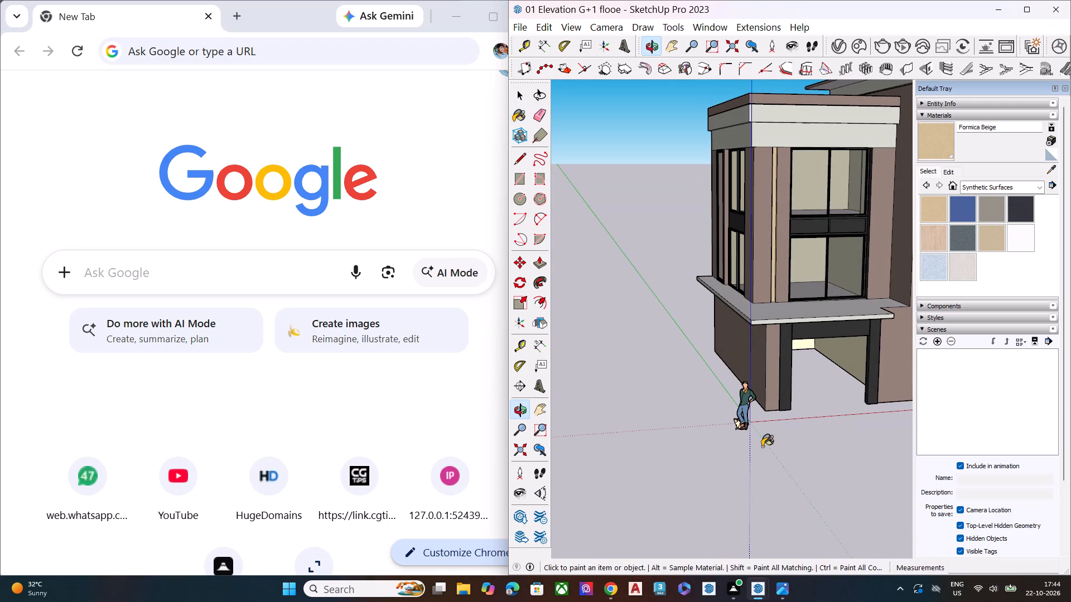
key("space")
left_click(651, 416)
scroll(664, 308, "down", 2)
scroll(654, 304, "up", 1)
scroll(653, 303, "down", 7)
middle_click_drag(793, 270, 819, 219)
scroll(818, 227, "up", 1)
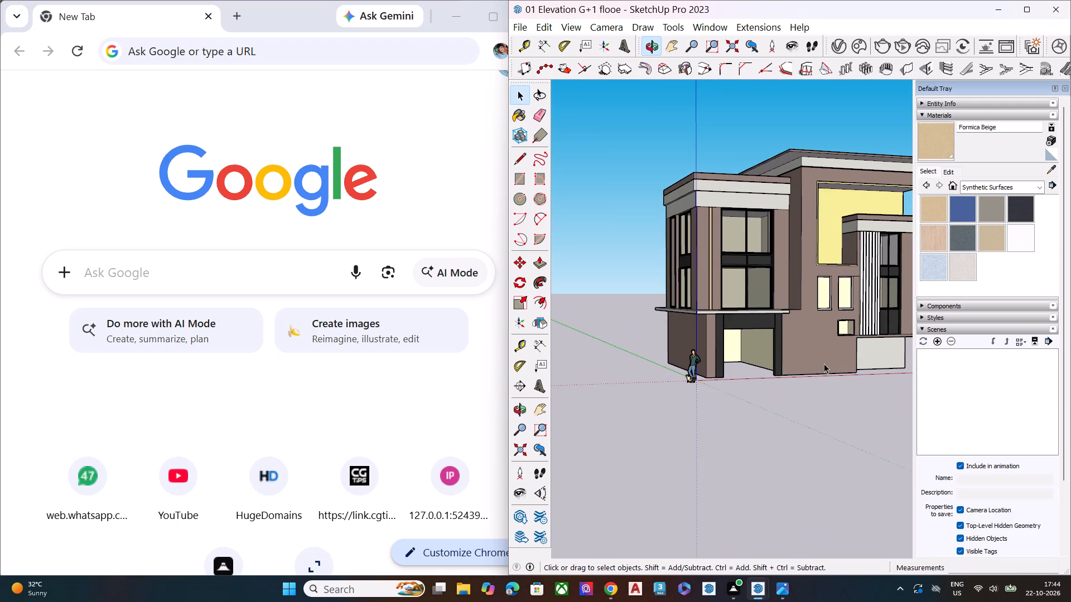
scroll(645, 365, "down", 5)
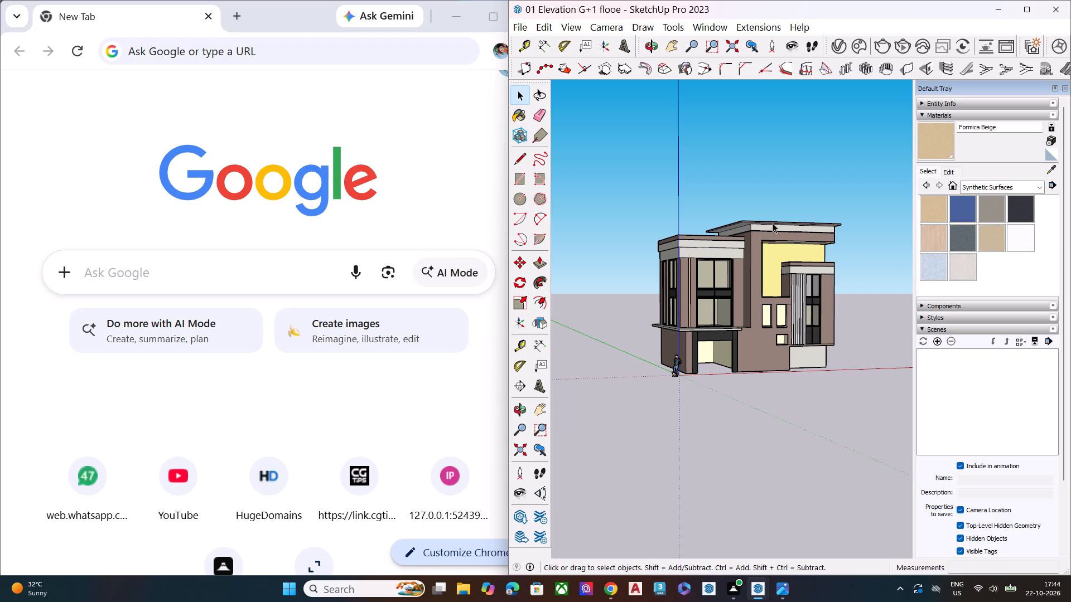
scroll(823, 325, "up", 7)
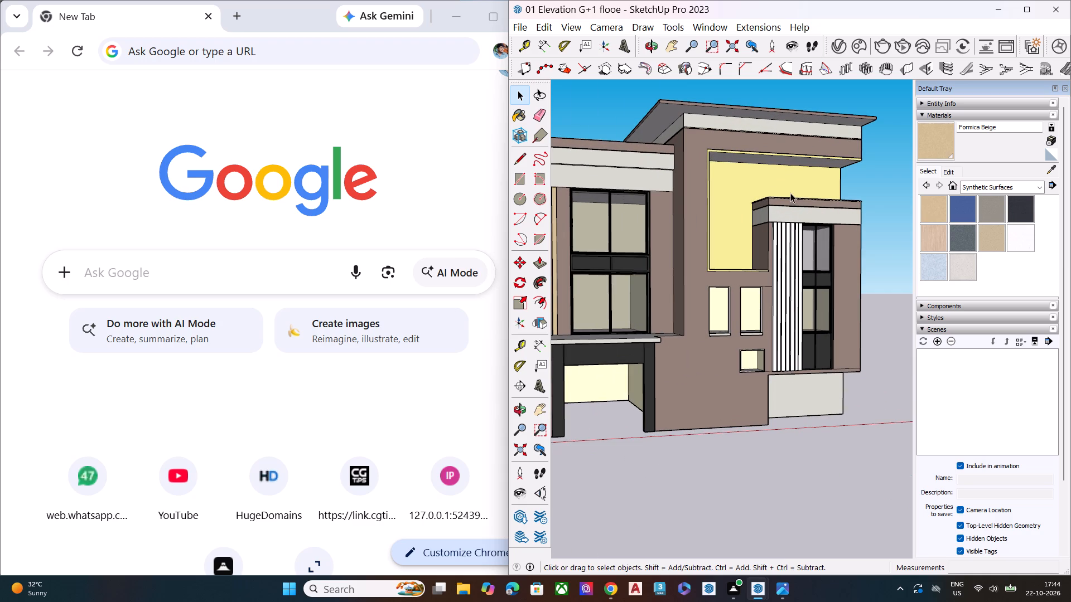
Pick the nimbu material from the V-Ray Asset Editor and paint the yellow back wall of the large upper front recess with it.
left_click(843, 55)
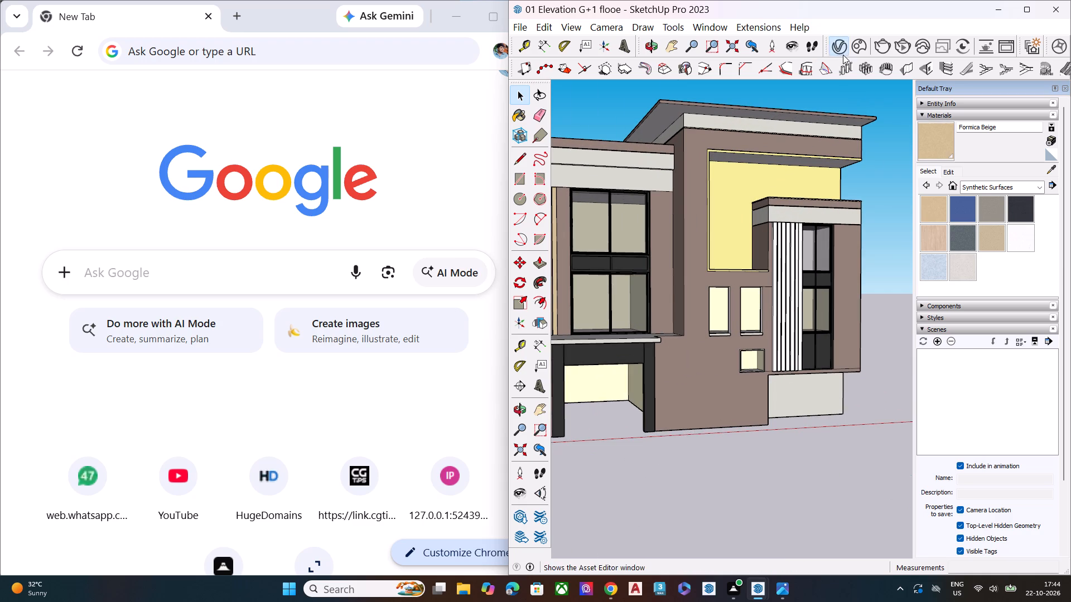
scroll(428, 331, "down", 3)
scroll(433, 328, "up", 1)
scroll(436, 327, "down", 6)
scroll(487, 293, "up", 1)
scroll(487, 293, "down", 2)
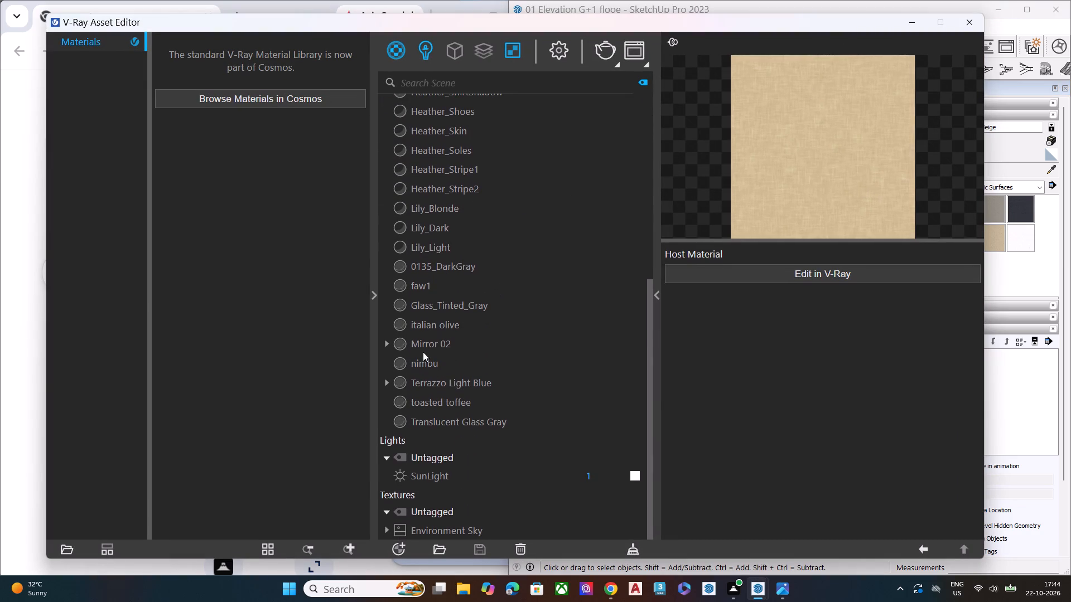
left_click_drag(435, 370, 433, 364)
left_click(432, 362)
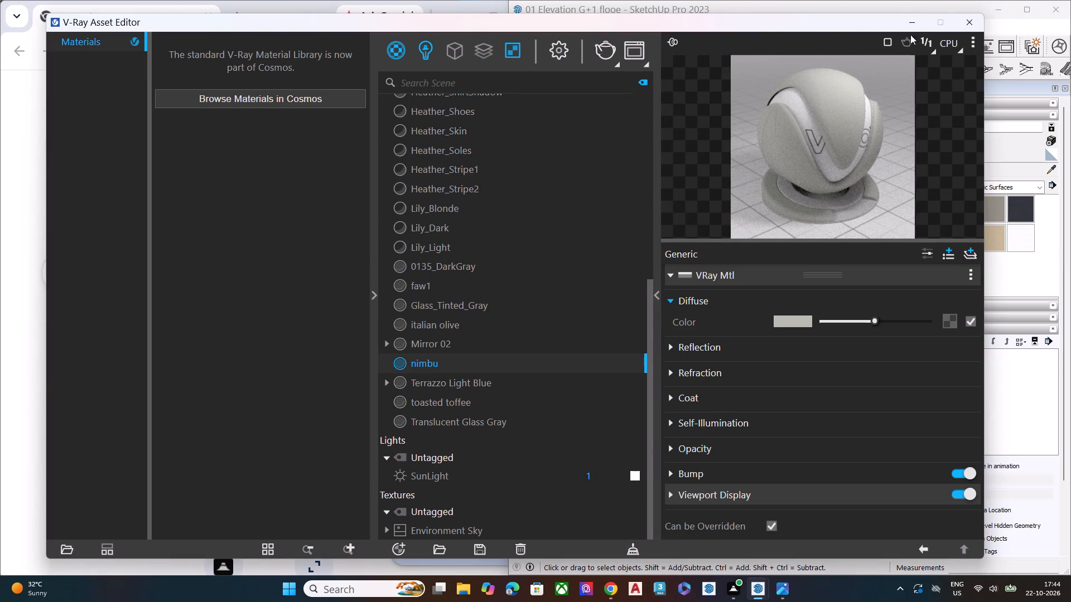
left_click(914, 25)
left_click(940, 130)
left_click(735, 198)
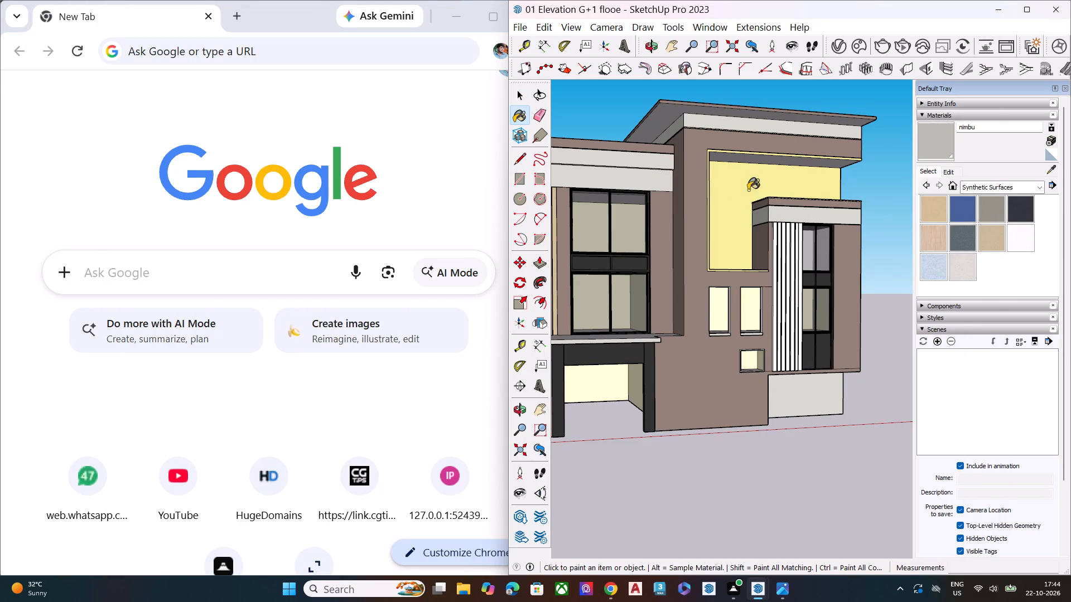
Paint the narrow yellow border framing the large upper front recess, including its inner side, with nimbu.
middle_click_drag(795, 168, 785, 156)
scroll(706, 153, "up", 6)
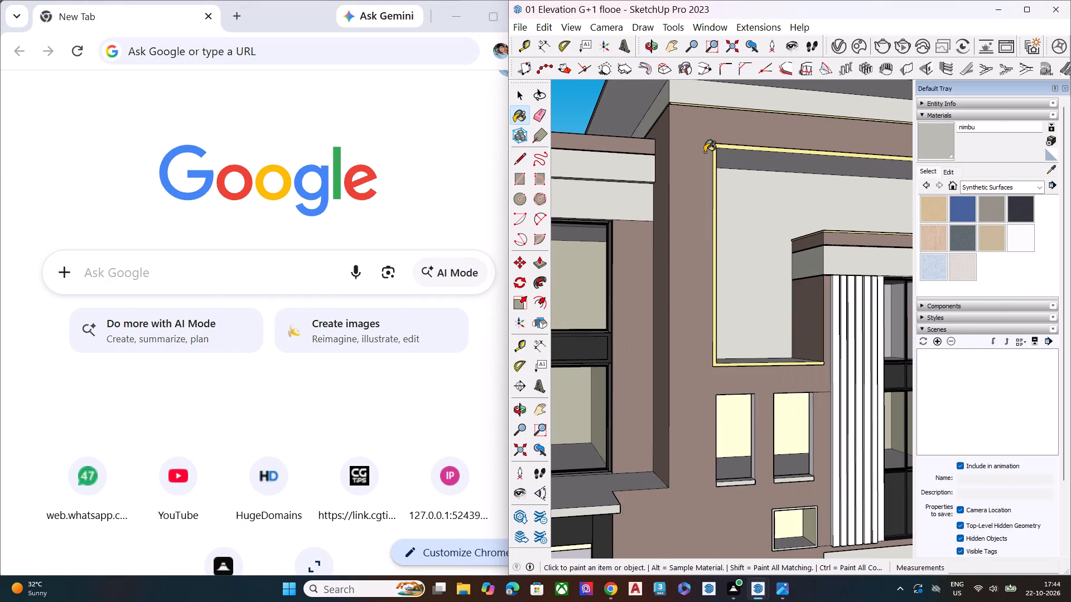
scroll(713, 147, "up", 7)
left_click(715, 146)
middle_click_drag(723, 145, 571, 193)
scroll(571, 193, "up", 6)
scroll(587, 184, "down", 1)
scroll(587, 184, "up", 3)
left_click(629, 173)
left_click(677, 219)
Paint the thin yellow trim band beneath the main block's roof fascia with nimbu, on the front and around the corner.
scroll(723, 154, "down", 3)
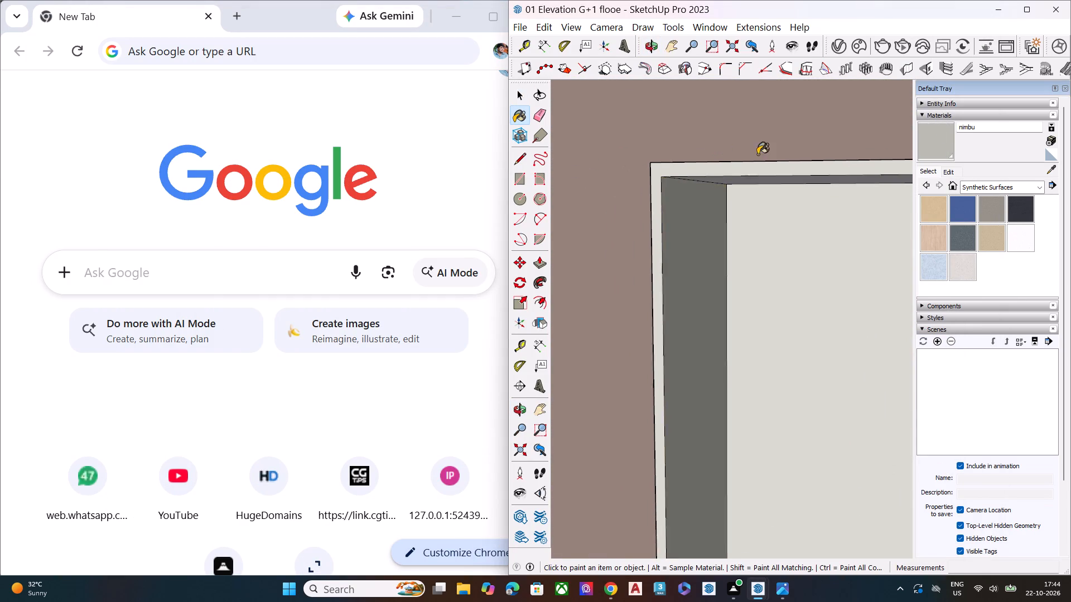
scroll(758, 154, "down", 2)
scroll(774, 157, "up", 1)
scroll(790, 159, "down", 4)
scroll(818, 171, "up", 2)
scroll(819, 172, "down", 6)
scroll(823, 174, "up", 1)
scroll(823, 174, "down", 1)
scroll(823, 174, "up", 3)
scroll(823, 174, "down", 2)
scroll(823, 174, "up", 1)
scroll(823, 174, "down", 10)
scroll(797, 179, "up", 3)
scroll(796, 179, "down", 2)
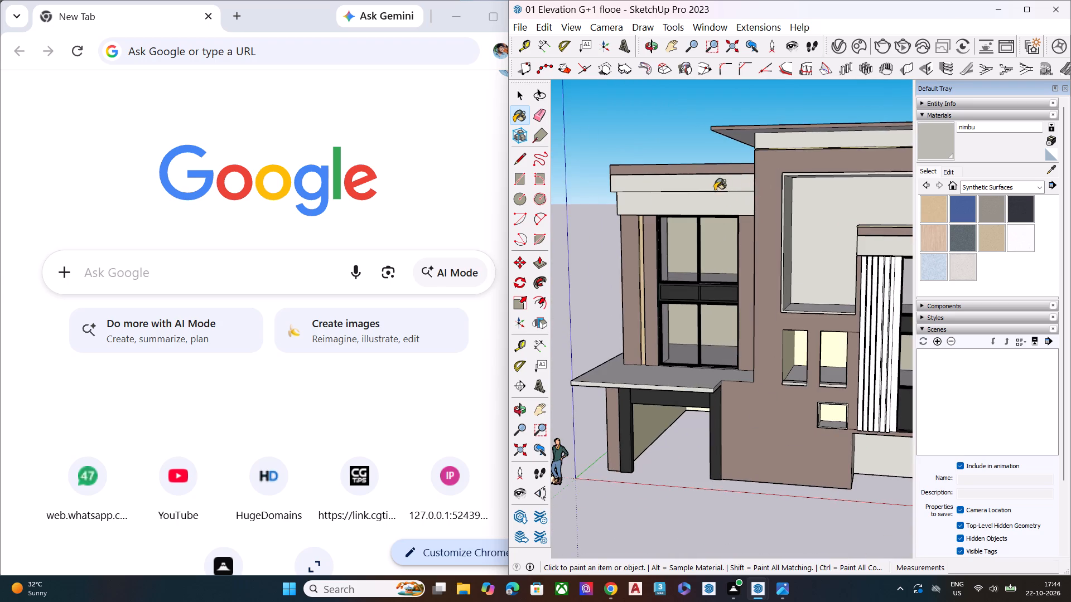
scroll(751, 152, "up", 10)
scroll(779, 149, "down", 2)
scroll(779, 149, "up", 14)
scroll(751, 152, "up", 10)
left_click(750, 134)
middle_click_drag(722, 124, 922, 105)
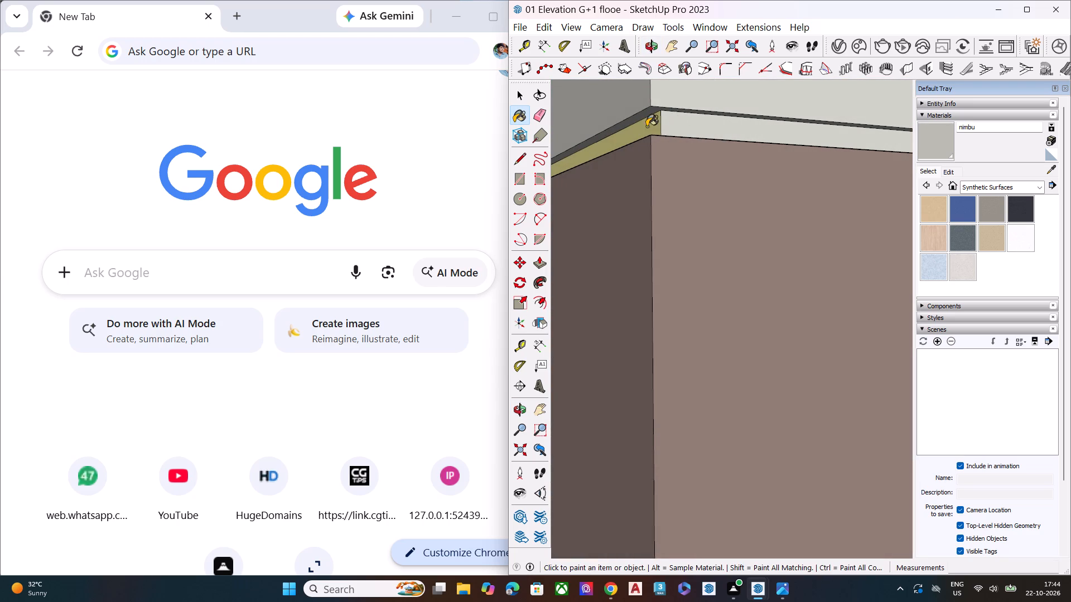
left_click(647, 127)
Examine the roof trim corner and the whole house from below for surfaces still needing colour.
scroll(672, 125, "down", 5)
scroll(677, 140, "up", 1)
scroll(678, 142, "down", 4)
scroll(682, 138, "up", 1)
middle_click_drag(682, 138, 665, 98)
scroll(704, 107, "down", 4)
scroll(708, 119, "up", 2)
scroll(709, 121, "down", 3)
scroll(709, 123, "up", 4)
scroll(710, 125, "down", 1)
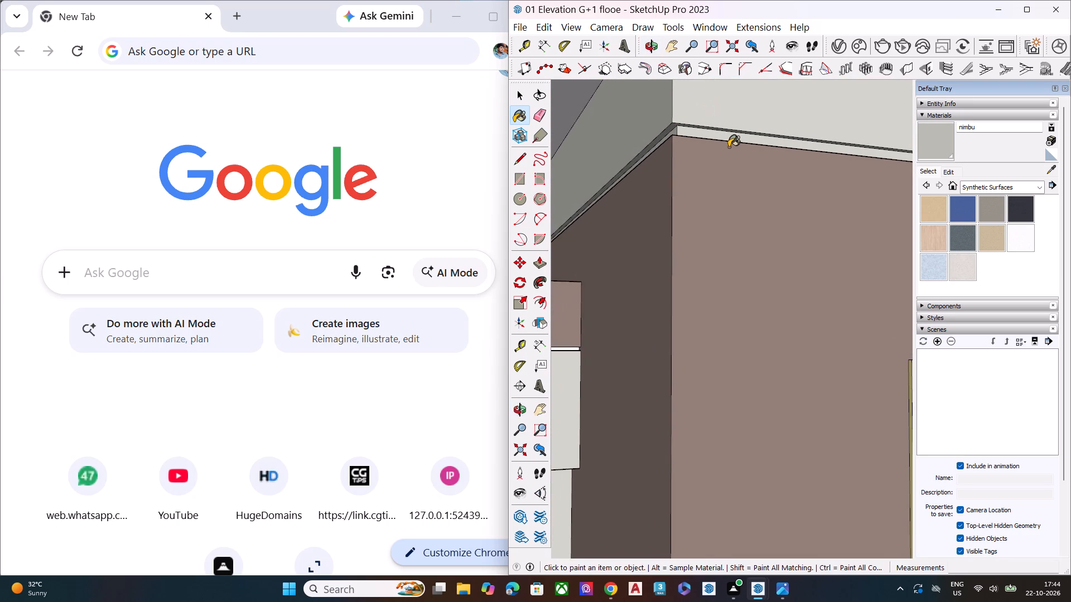
scroll(729, 147, "down", 19)
scroll(723, 132, "up", 2)
scroll(723, 132, "down", 17)
middle_click_drag(633, 167, 636, 120)
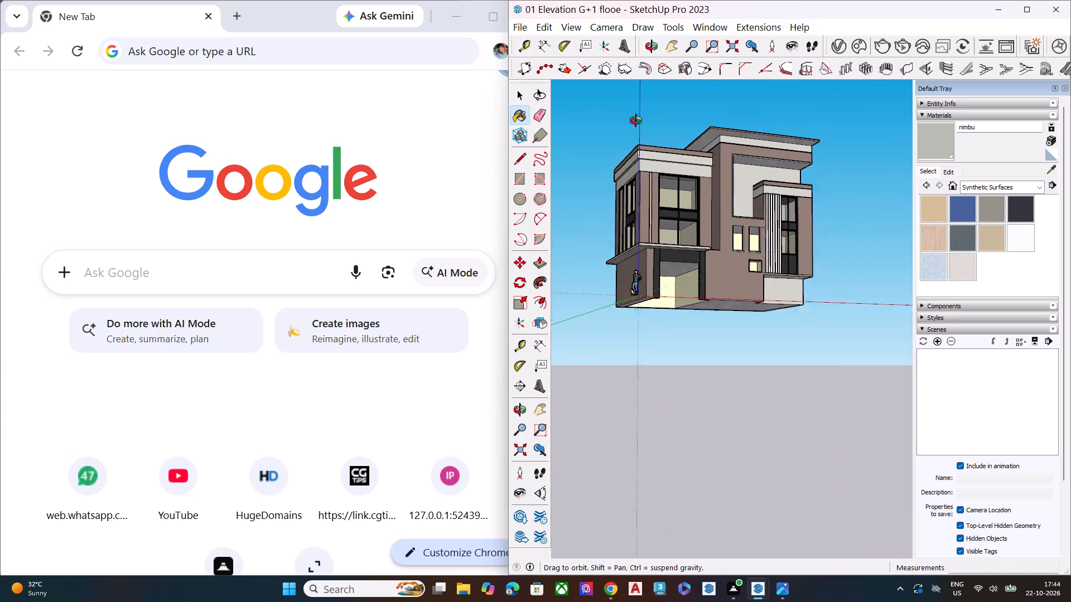
middle_click_drag(636, 120, 669, 65)
scroll(669, 65, "up", 3)
scroll(696, 173, "down", 1)
scroll(696, 187, "up", 5)
scroll(591, 167, "up", 8)
scroll(696, 148, "down", 8)
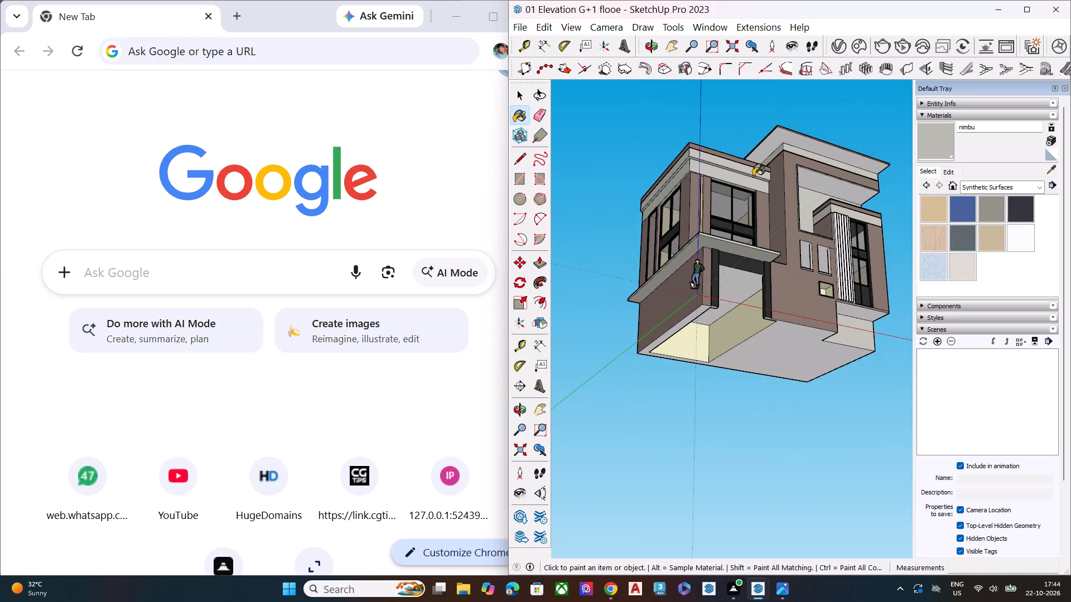
scroll(753, 176, "down", 6)
right_click(753, 176)
key("space")
key("space")
key("space")
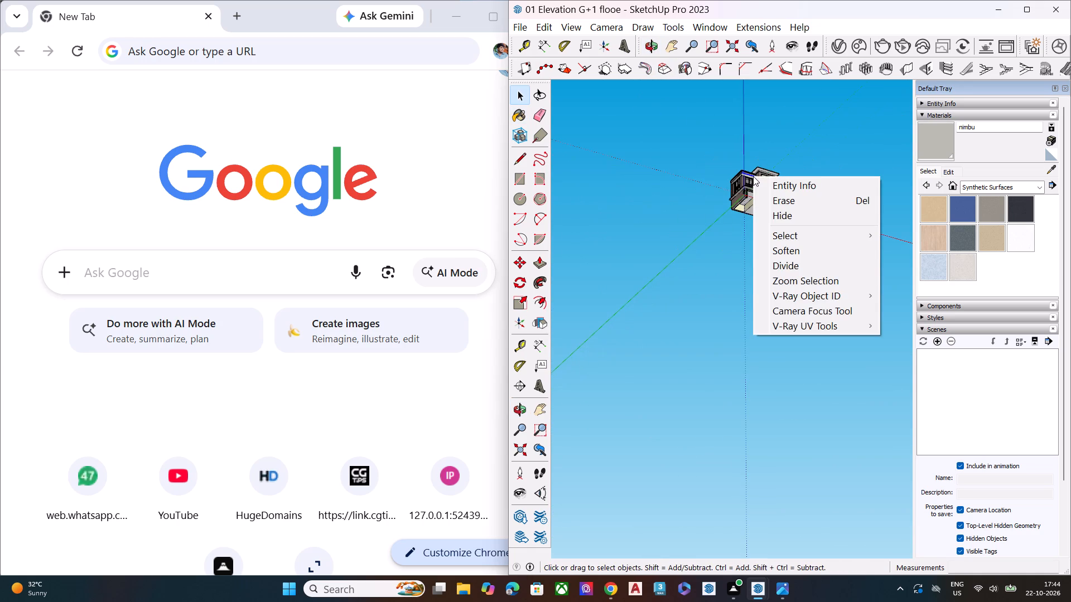
left_click(816, 159)
Examine the whole house from the front, the far side and above to review the painted facade.
scroll(797, 172, "up", 1)
scroll(797, 172, "down", 1)
scroll(787, 168, "up", 4)
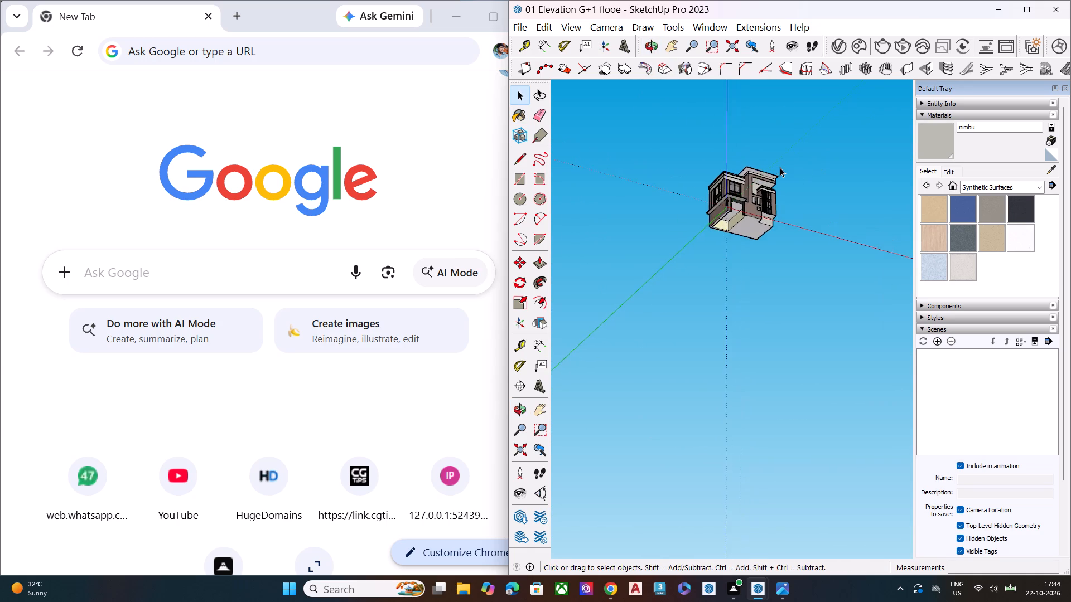
scroll(760, 156, "up", 7)
scroll(751, 297, "up", 1)
middle_click_drag(748, 290, 769, 400)
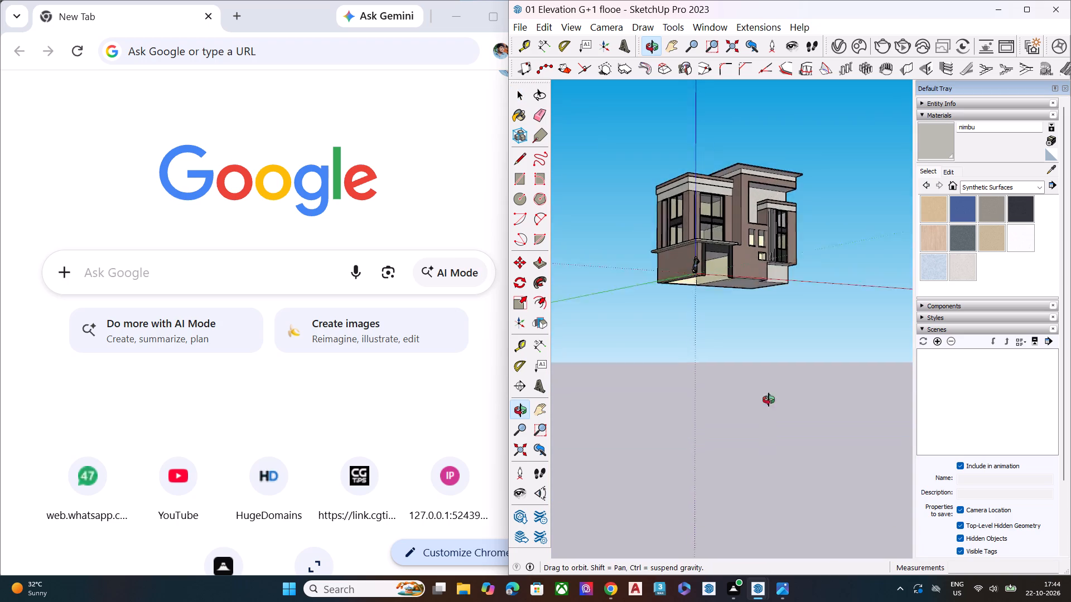
middle_click_drag(769, 400, 769, 402)
scroll(718, 191, "up", 8)
scroll(854, 154, "up", 1)
middle_click_drag(854, 154, 447, 187)
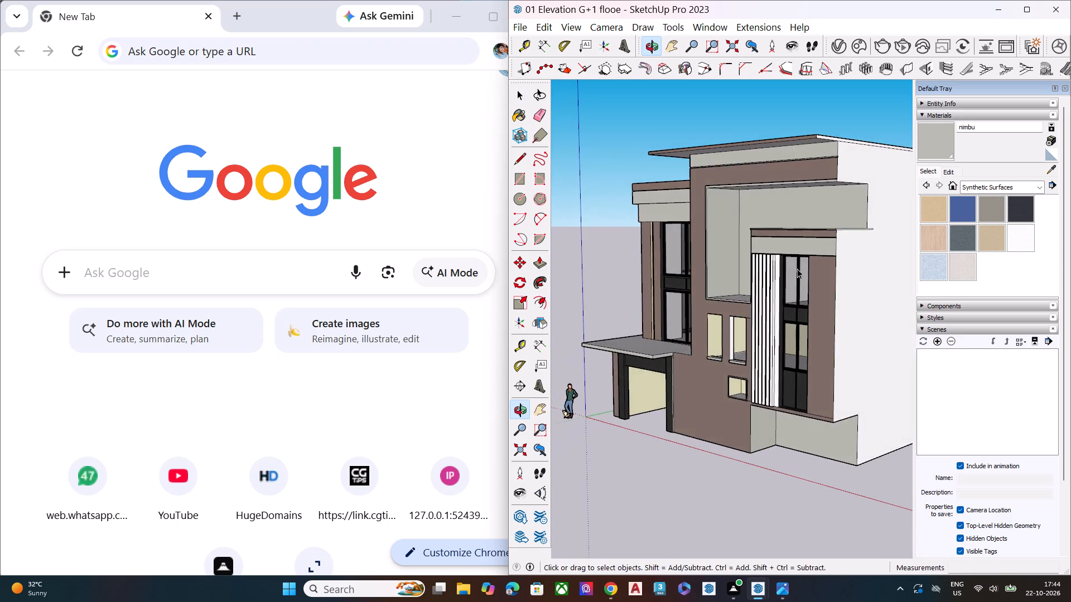
middle_click_drag(797, 269, 923, 223)
scroll(908, 230, "up", 1)
middle_click_drag(789, 246, 918, 363)
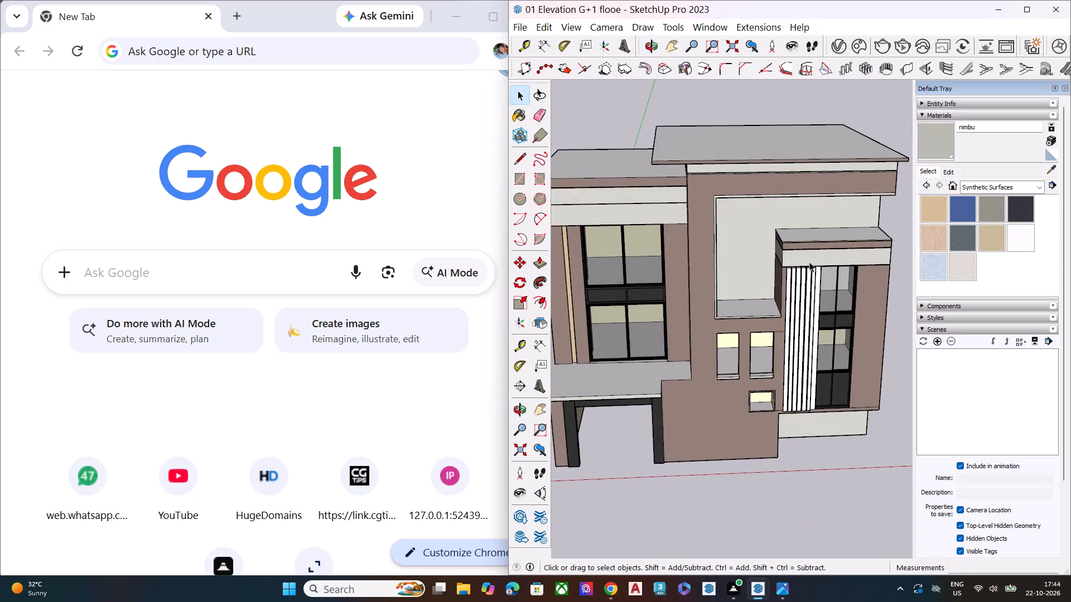
scroll(842, 253, "down", 1)
scroll(843, 253, "up", 1)
scroll(843, 253, "down", 5)
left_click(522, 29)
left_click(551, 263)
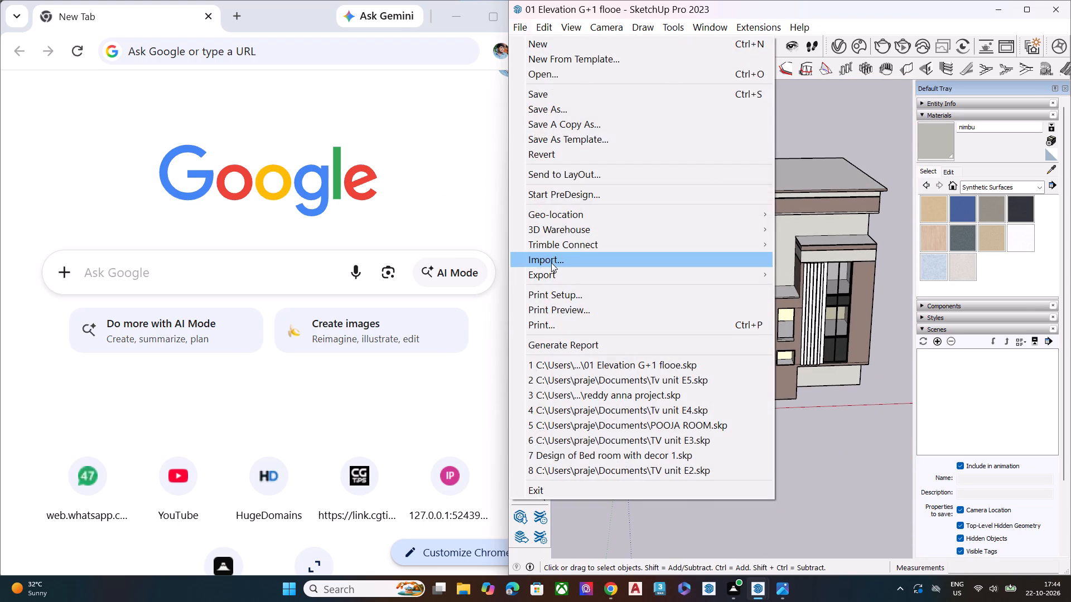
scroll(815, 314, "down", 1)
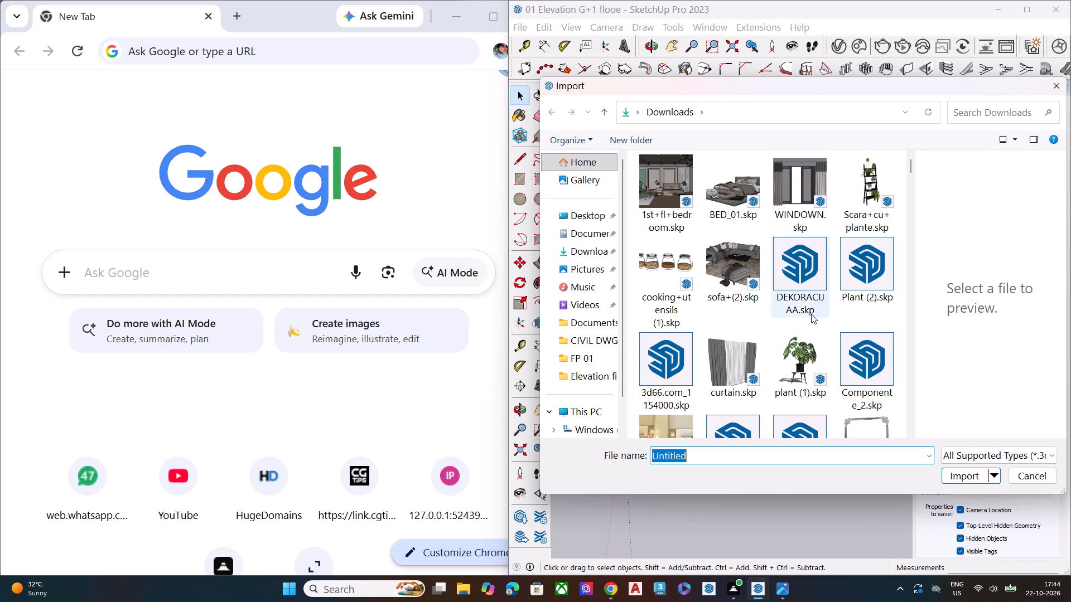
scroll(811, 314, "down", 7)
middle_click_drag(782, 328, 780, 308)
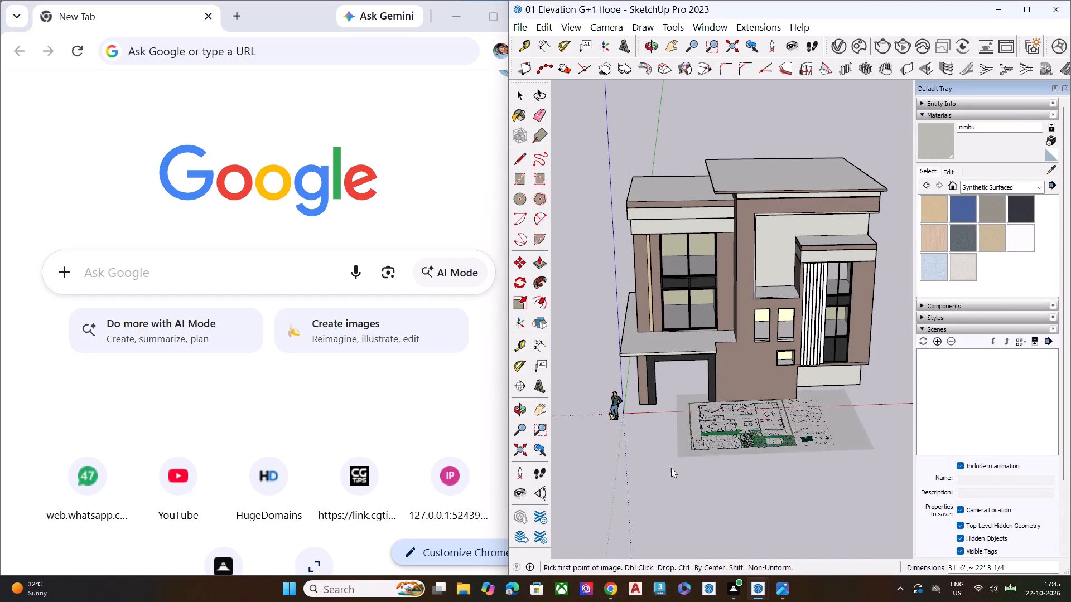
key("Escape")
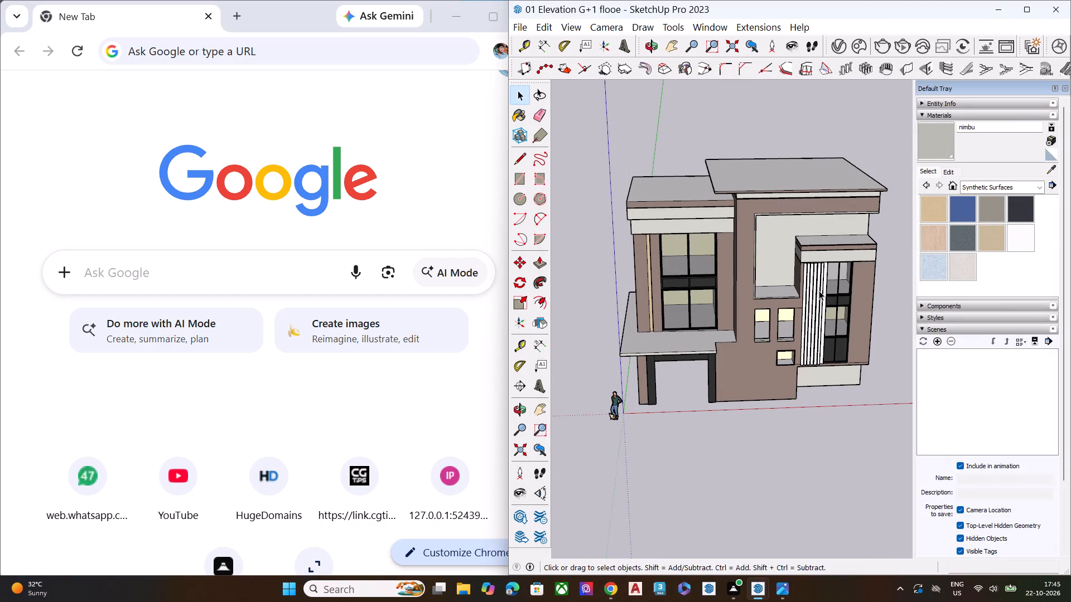
Import the glass railing model My+Glass_Railing.skp from the Downloads folder.
left_click(525, 30)
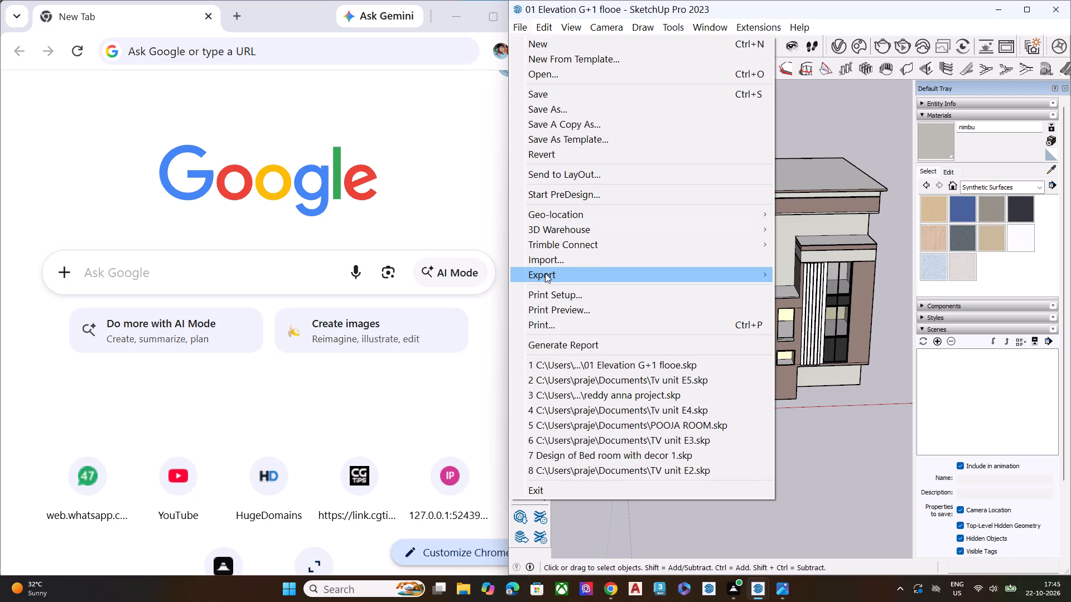
left_click(558, 265)
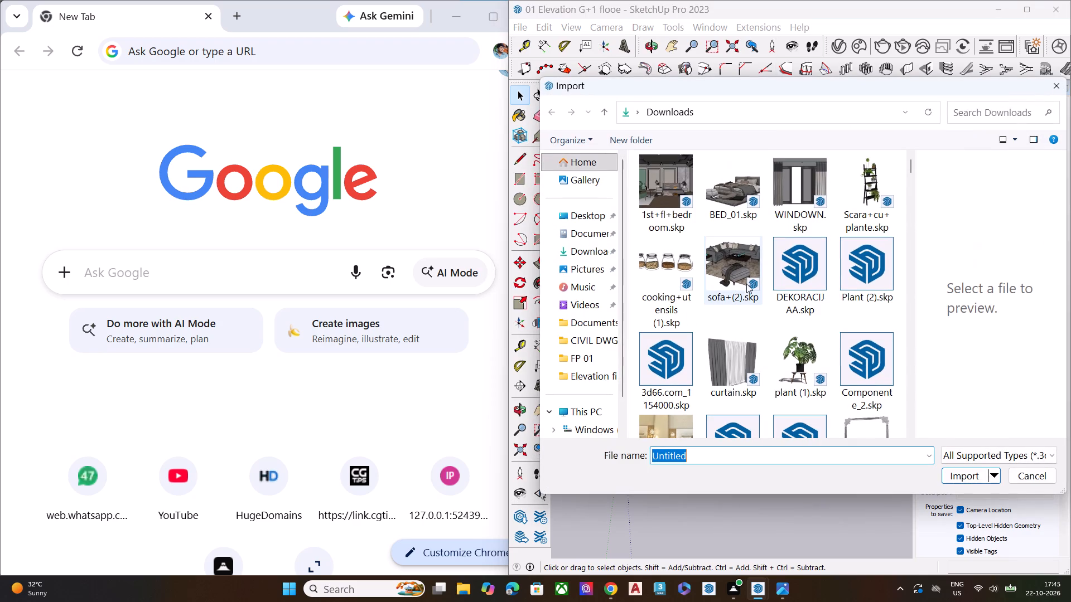
scroll(829, 285, "down", 5)
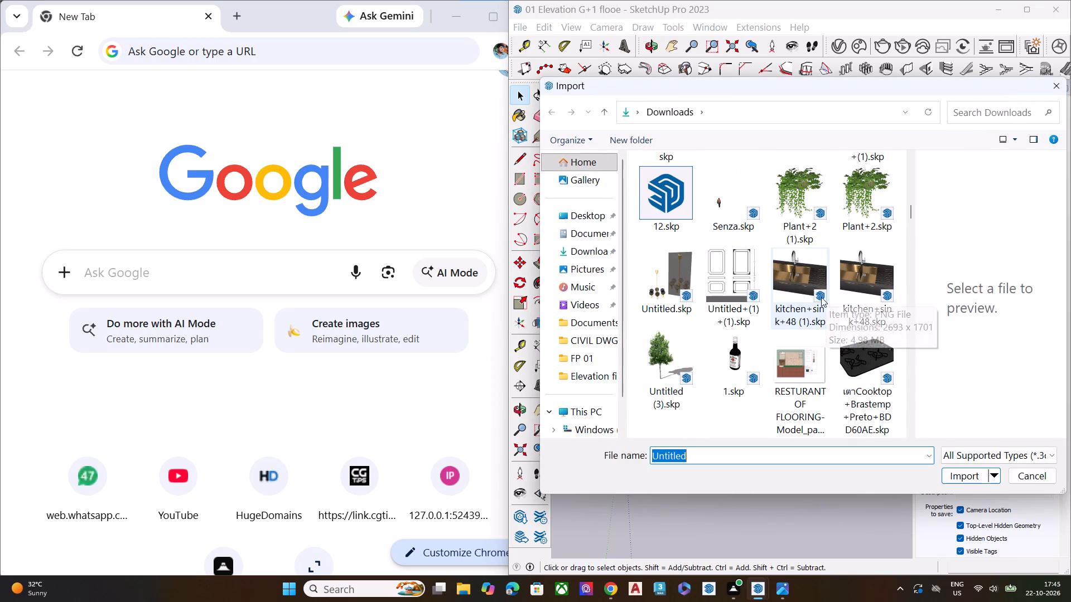
scroll(779, 287, "down", 4)
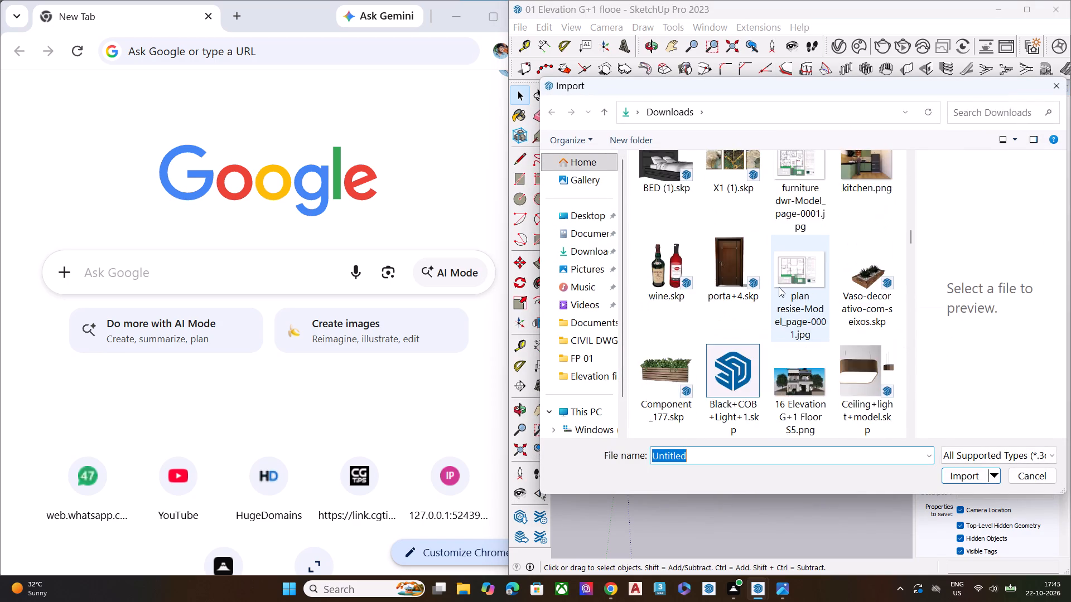
scroll(779, 287, "down", 7)
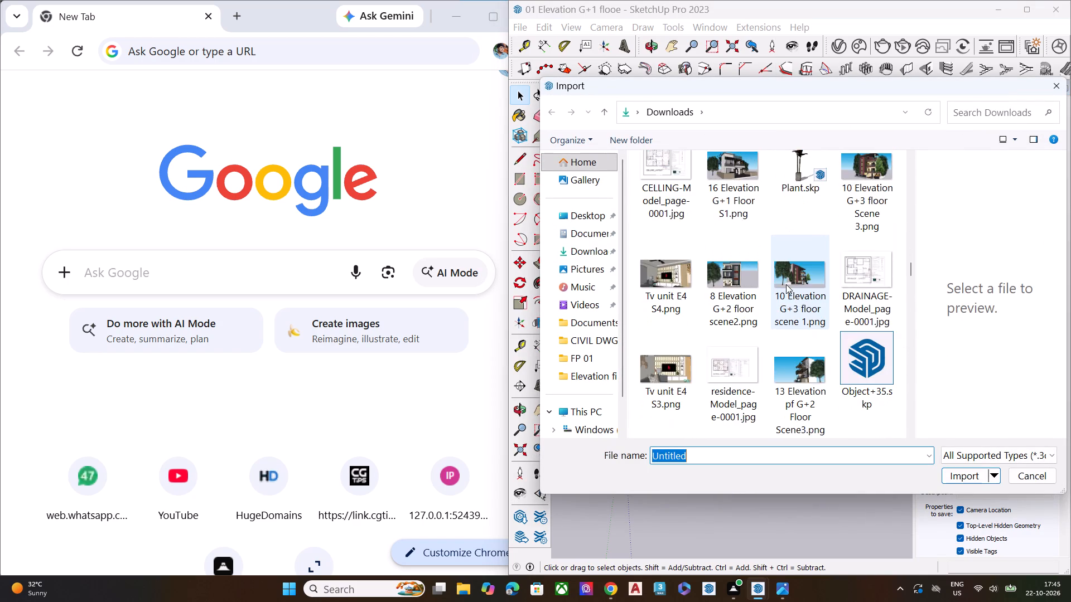
scroll(786, 284, "down", 8)
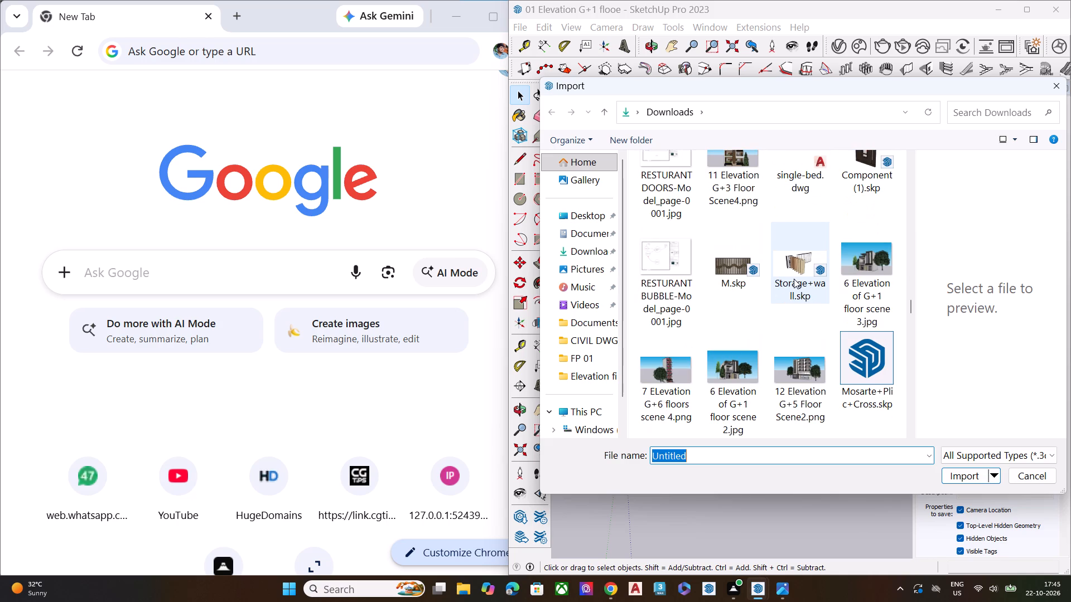
scroll(794, 278, "down", 4)
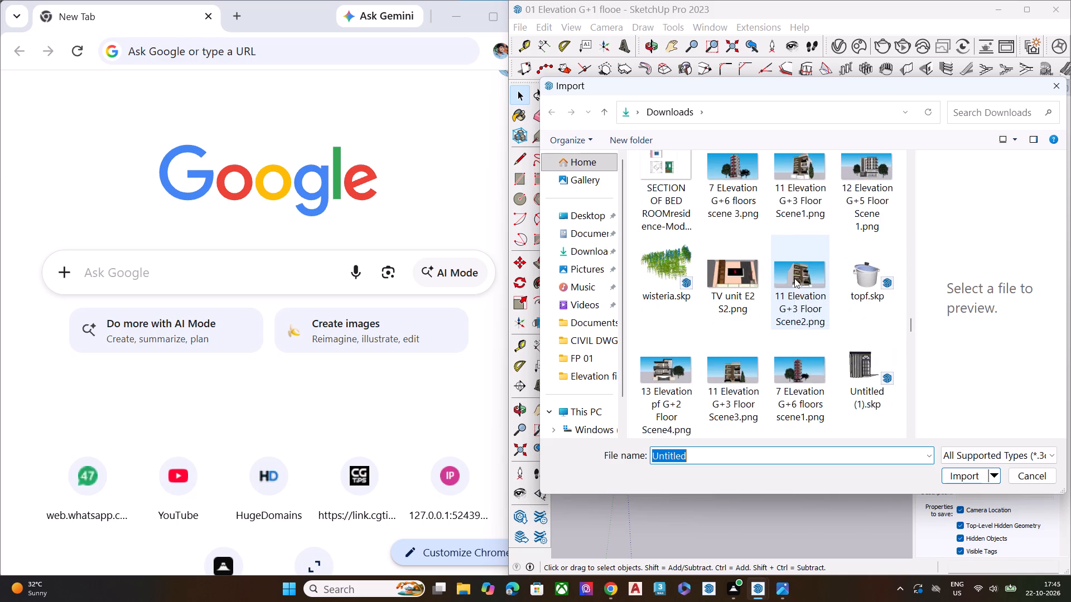
scroll(794, 278, "down", 6)
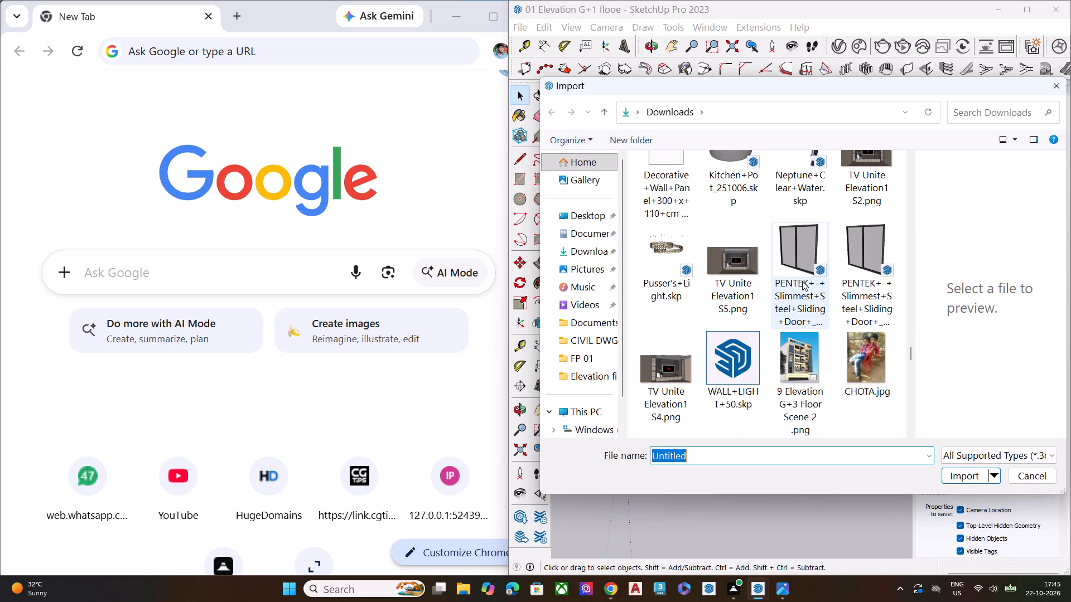
scroll(802, 281, "down", 6)
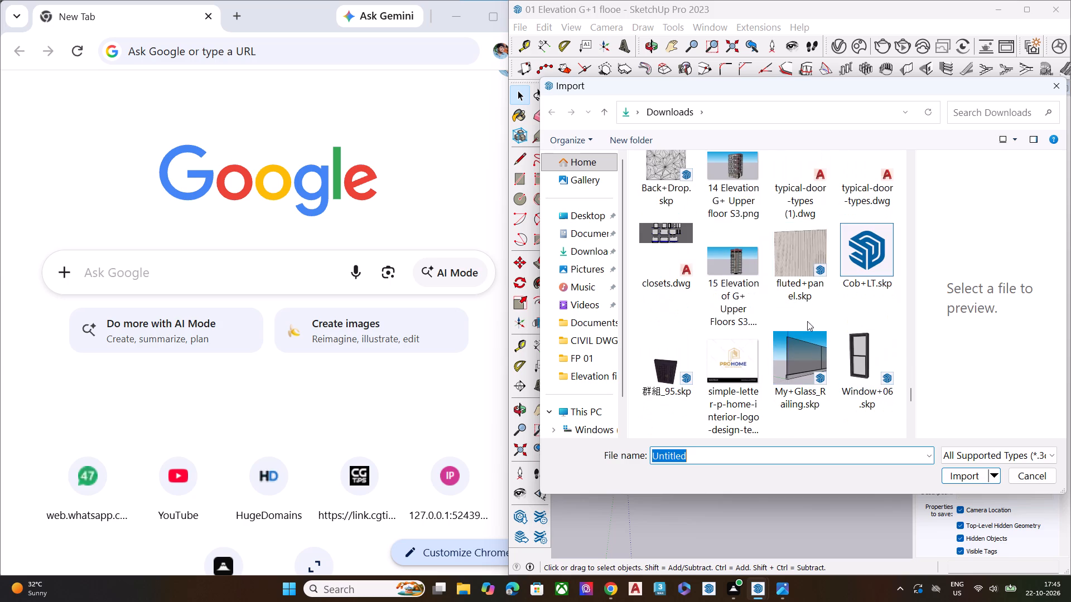
left_click(811, 351)
left_click(957, 478)
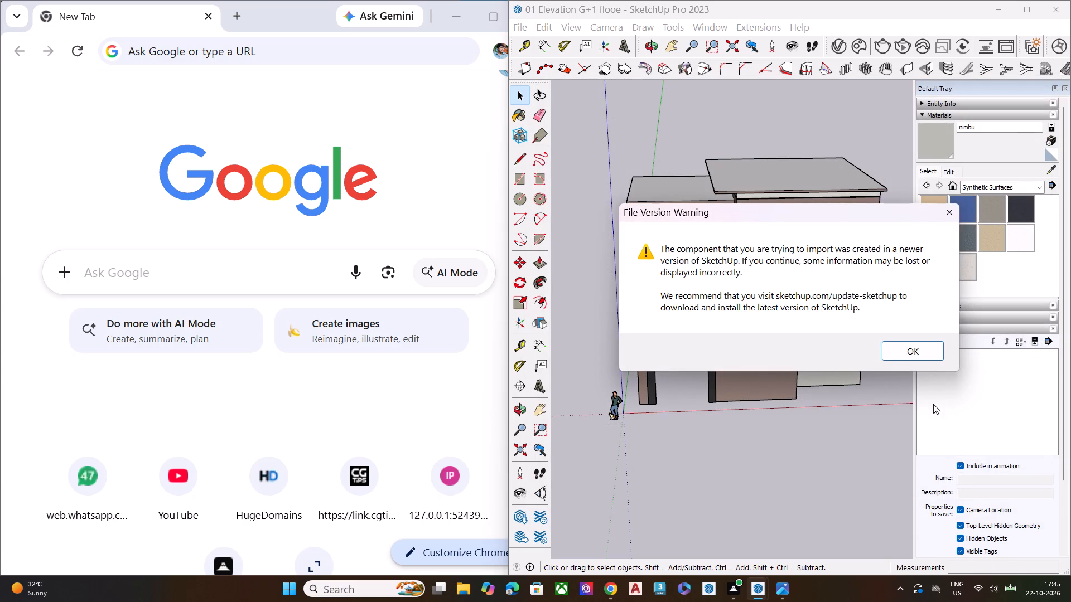
left_click(892, 351)
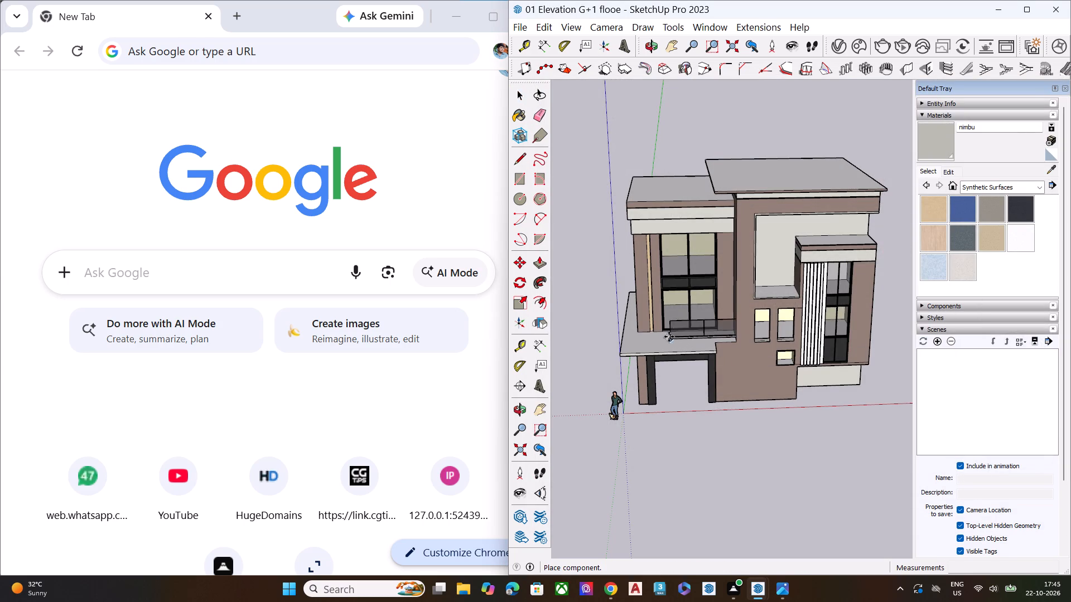
Place the glass railing on the projecting slab in front of the upper-floor window, parallel to the facade.
scroll(763, 289, "up", 8)
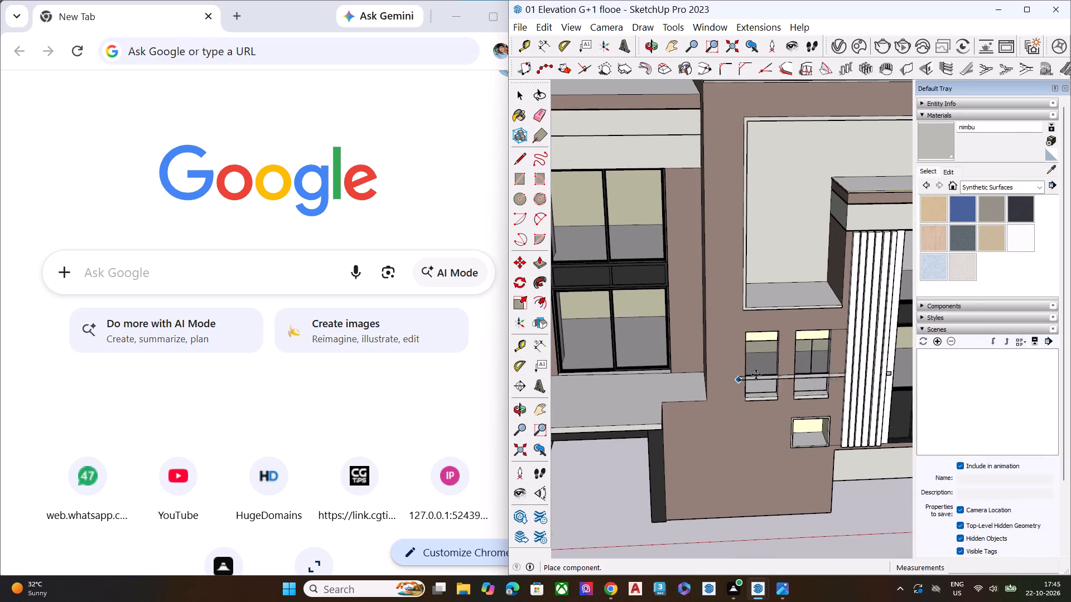
scroll(758, 376, "down", 7)
middle_click_drag(665, 400, 813, 518)
scroll(720, 429, "up", 7)
scroll(668, 437, "down", 1)
scroll(671, 401, "up", 3)
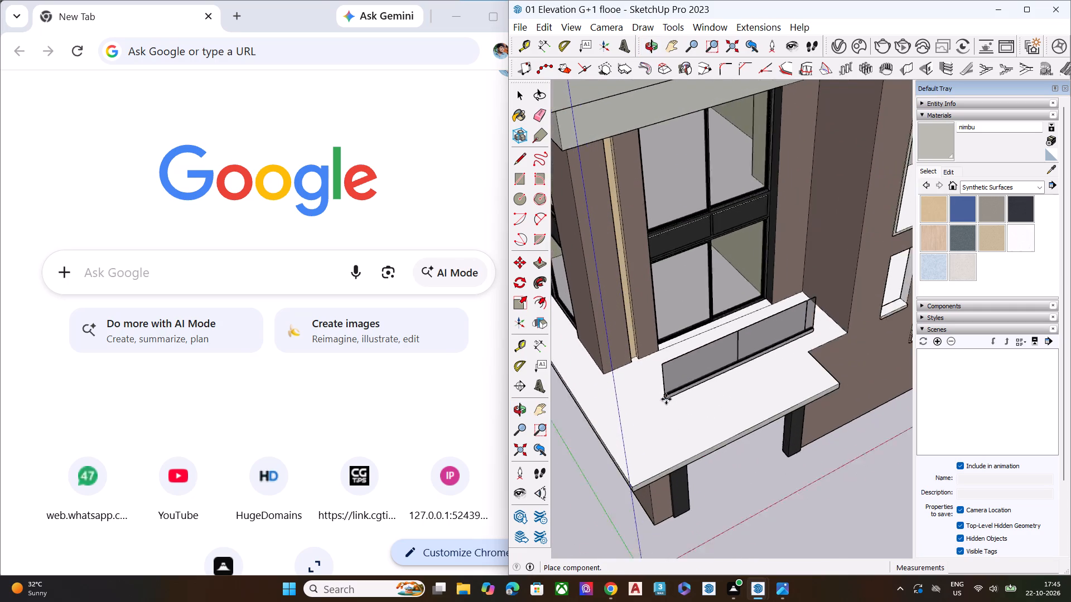
scroll(666, 399, "up", 4)
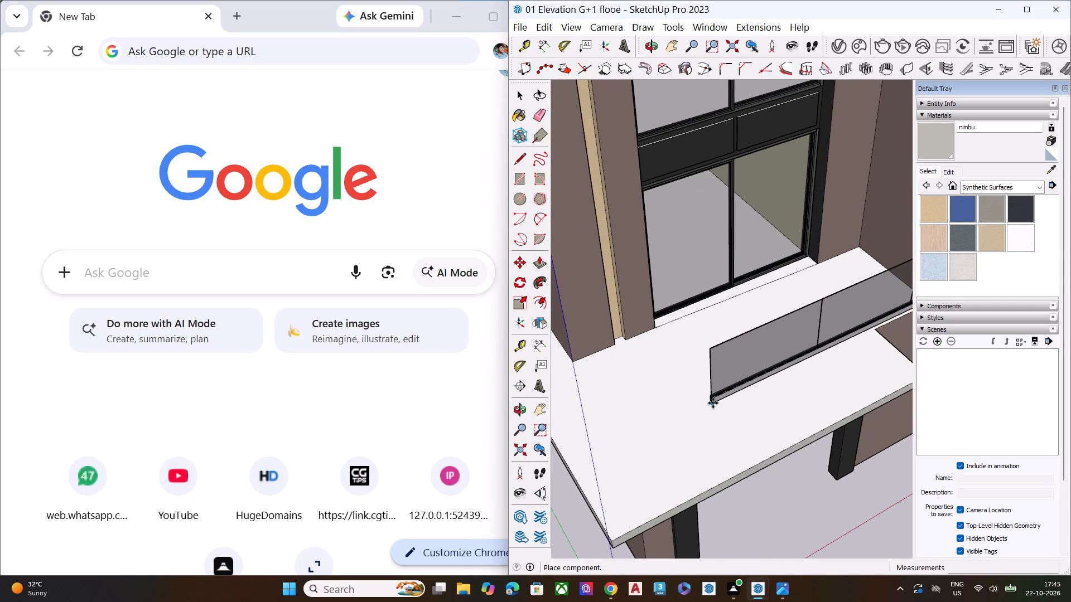
left_click(713, 403)
Move the glass railing about 4 5/8" along its length so its end meets the main block's side wall.
scroll(654, 385, "down", 11)
middle_click_drag(721, 391, 797, 332)
scroll(797, 332, "up", 10)
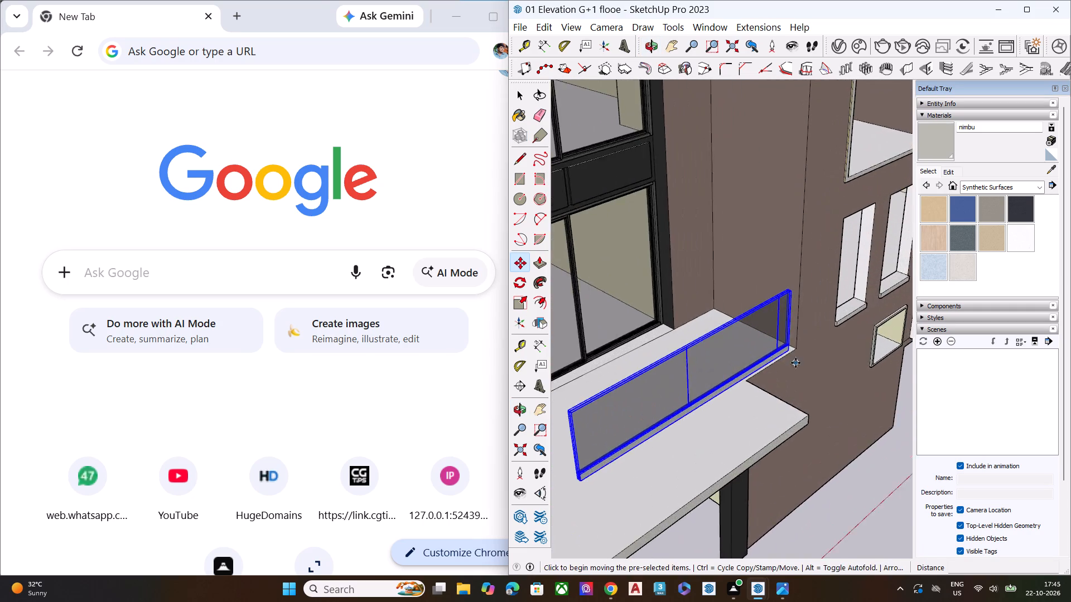
scroll(795, 363, "up", 2)
scroll(791, 364, "down", 1)
scroll(791, 364, "up", 8)
middle_click_drag(768, 347, 664, 363)
scroll(740, 356, "up", 3)
scroll(754, 352, "down", 2)
scroll(754, 352, "up", 4)
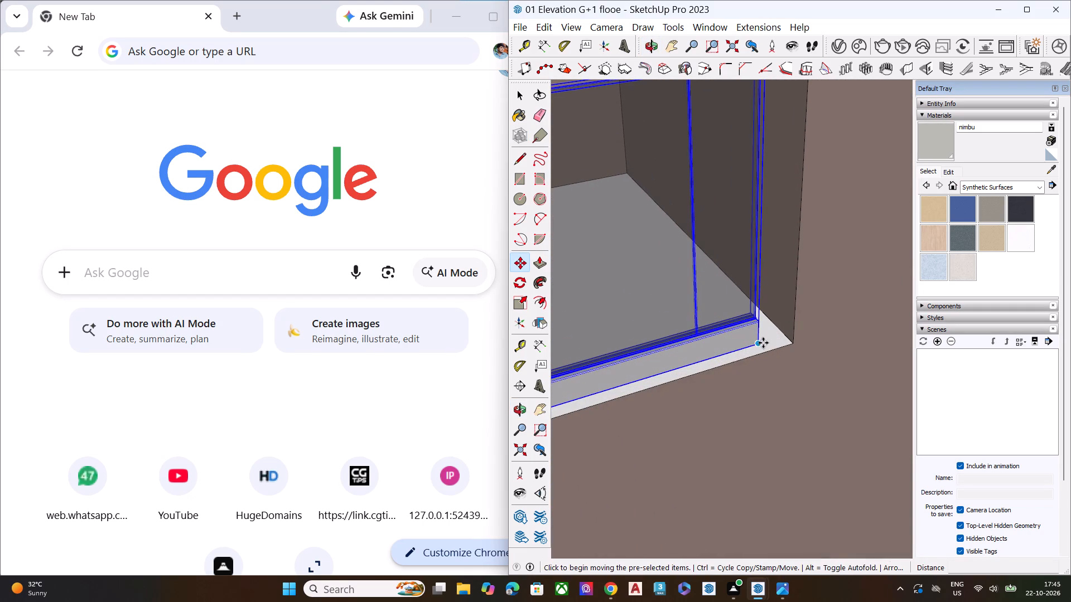
left_click(758, 343)
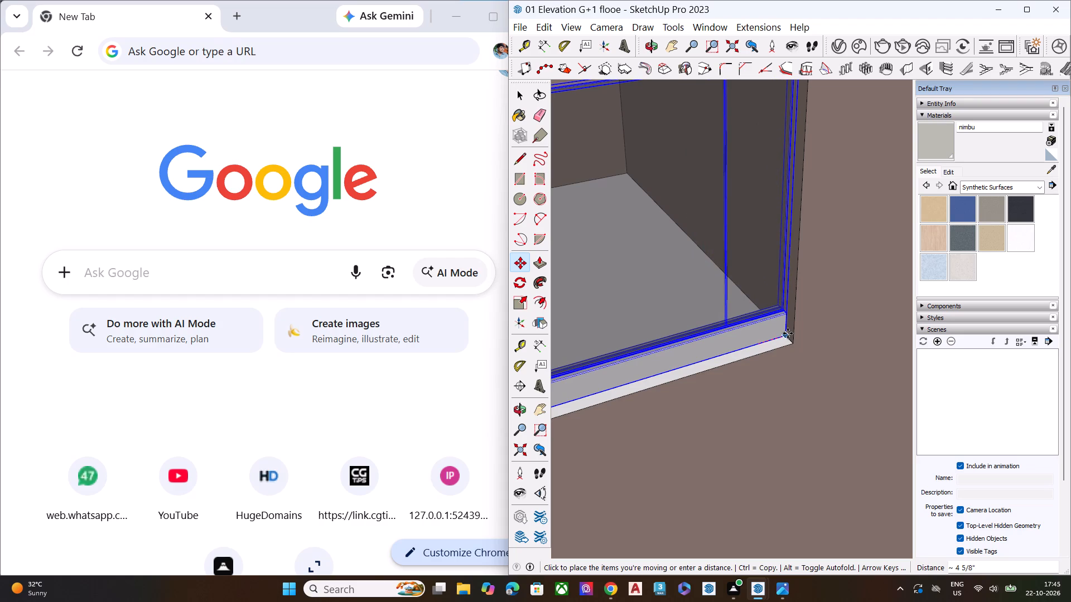
left_click(788, 334)
Scale the glass railing lengthwise by about 1.58 along the red axis, extending its free end towards the slab's outer side.
scroll(838, 337, "down", 19)
middle_click_drag(731, 359, 765, 415)
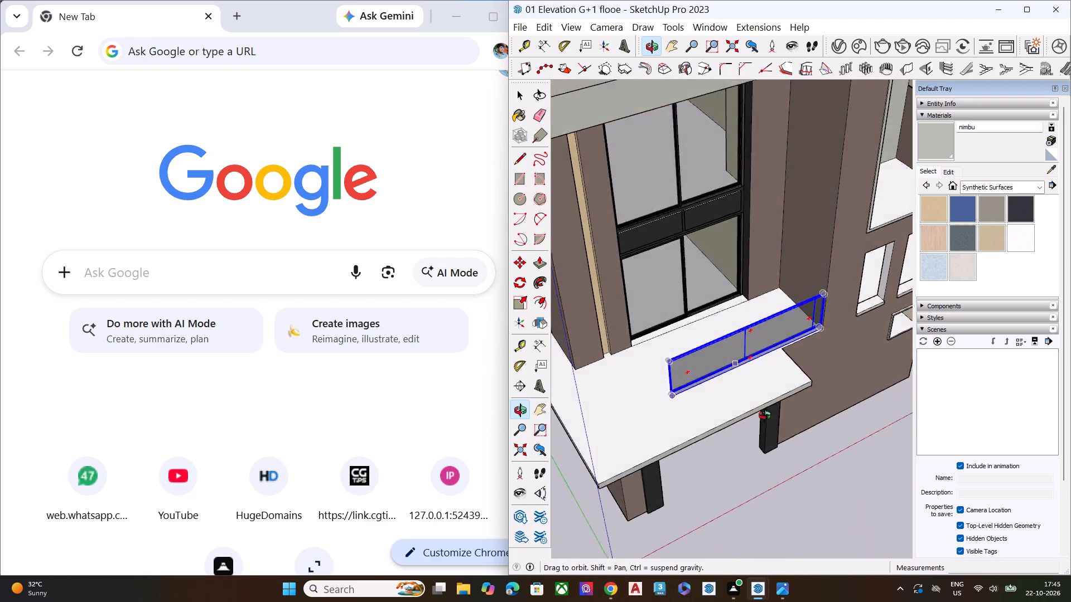
middle_click_drag(765, 415, 879, 441)
scroll(781, 412, "up", 9)
key("space")
key("s")
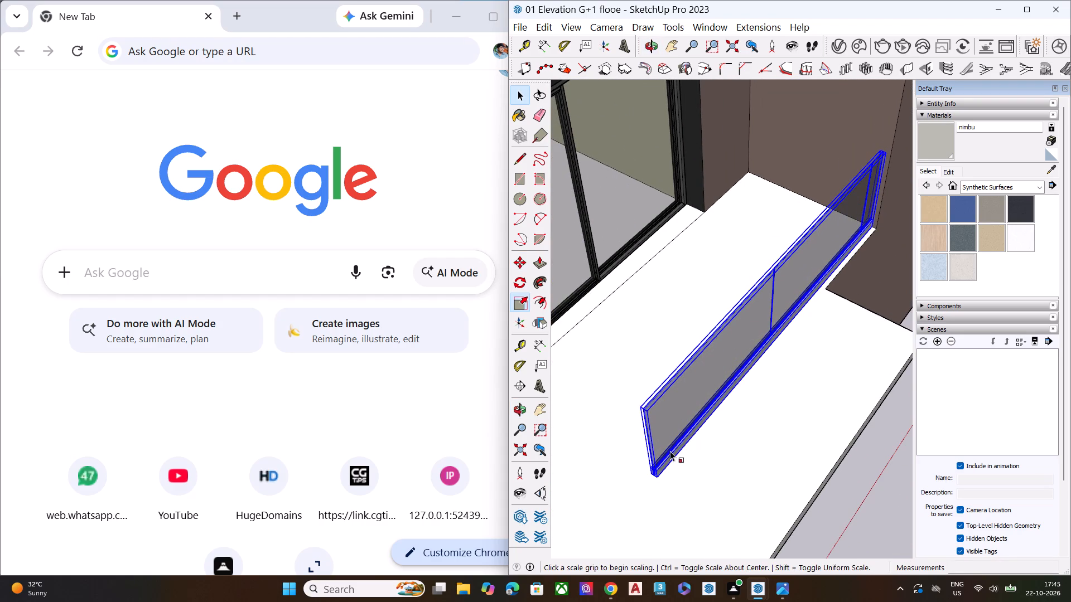
scroll(672, 414, "down", 10)
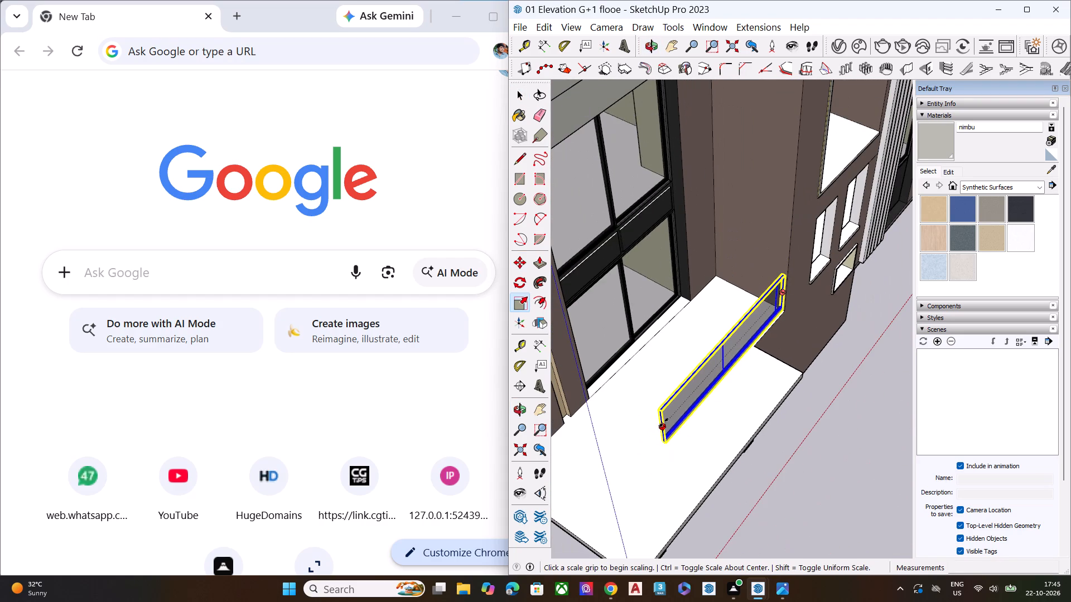
left_click(664, 423)
scroll(658, 440, "down", 5)
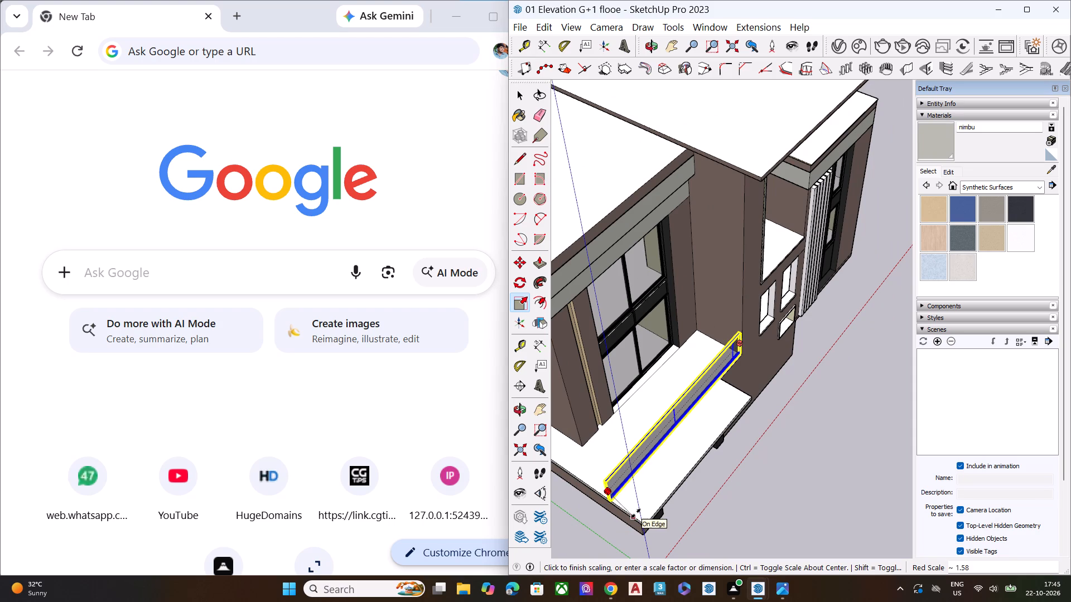
left_click(637, 513)
key("space")
scroll(595, 501, "up", 18)
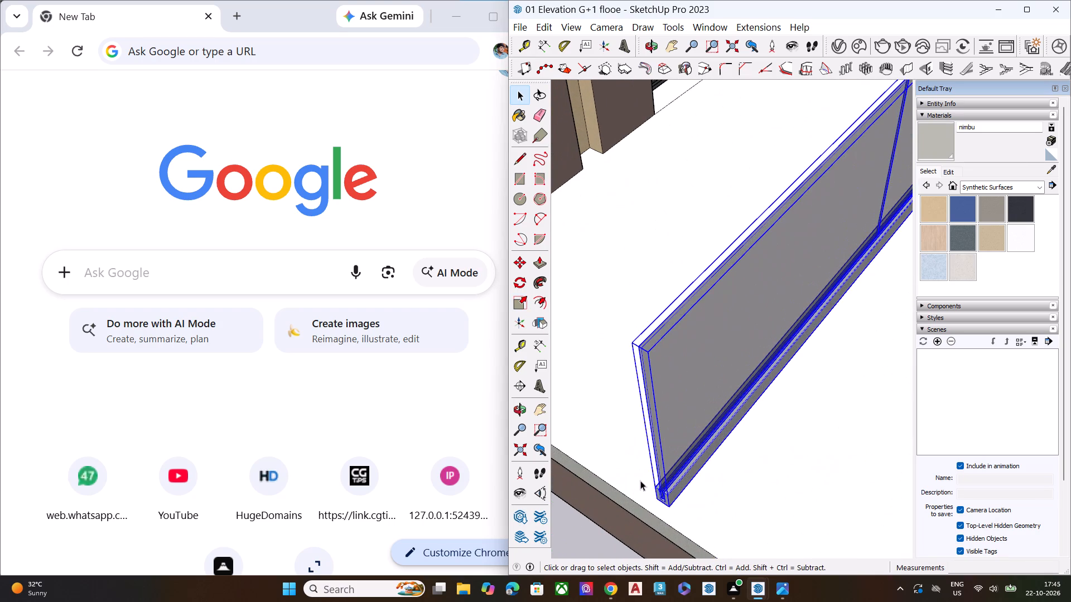
key("s")
key("space")
scroll(597, 469, "down", 10)
scroll(594, 468, "up", 1)
scroll(650, 416, "down", 4)
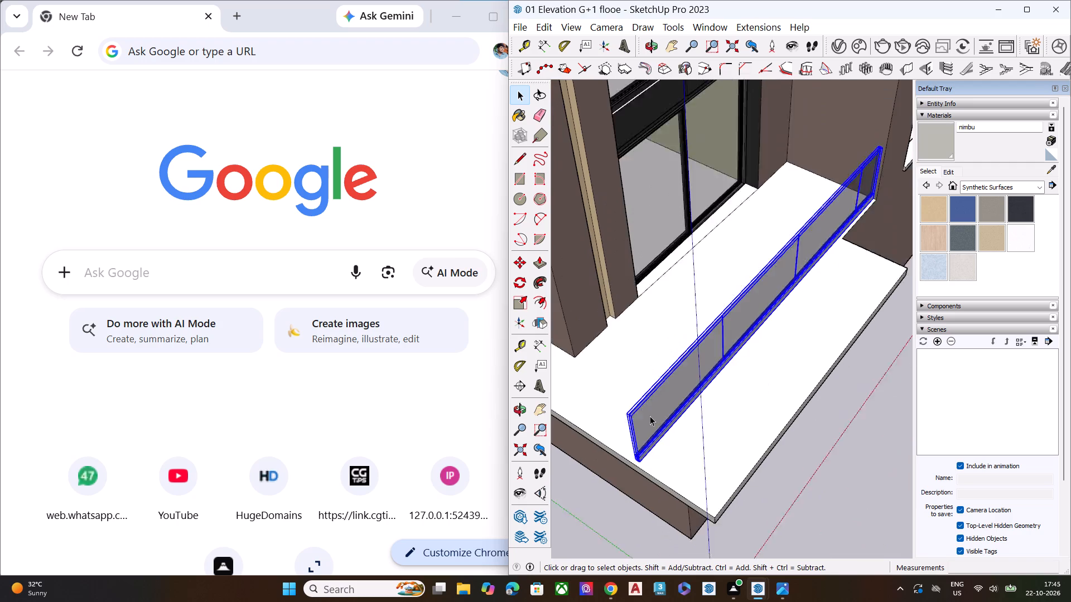
scroll(650, 416, "down", 4)
scroll(715, 380, "down", 5)
left_click(841, 421)
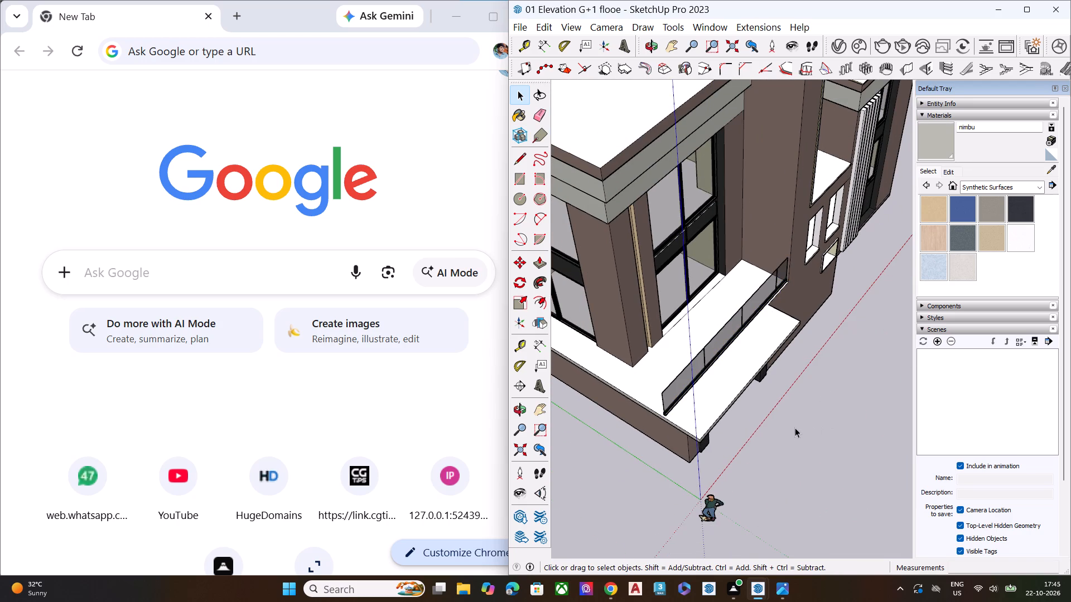
Examine the glass railing and its junction with the balcony slab and wall, from the front and below.
middle_click_drag(784, 424, 665, 182)
scroll(652, 180, "up", 1)
scroll(721, 205, "down", 7)
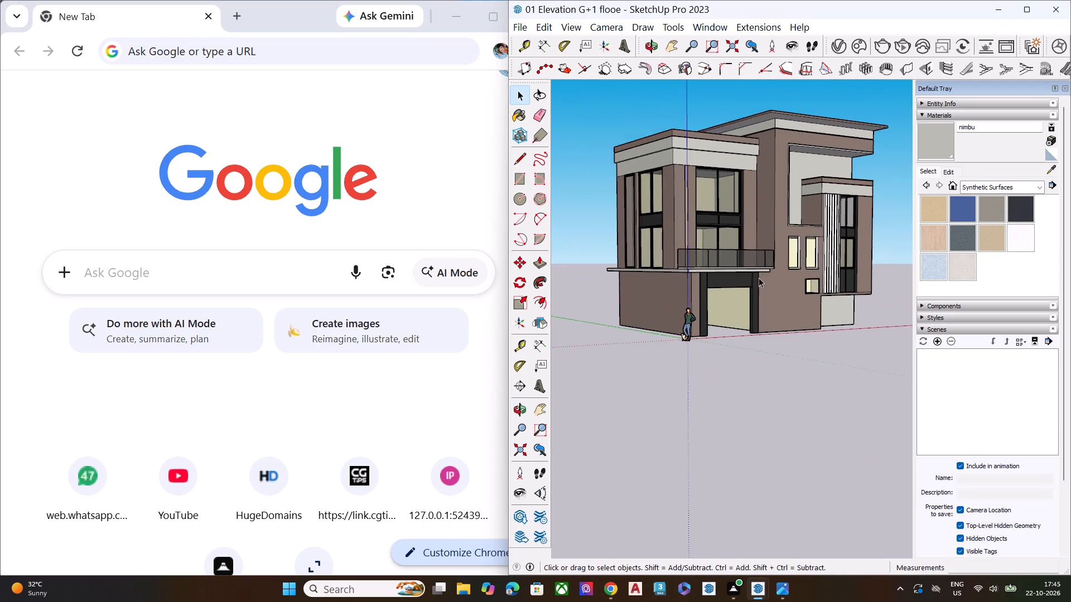
middle_click_drag(740, 281, 590, 298)
scroll(619, 278, "up", 9)
scroll(778, 285, "up", 2)
scroll(775, 285, "down", 1)
scroll(775, 285, "up", 8)
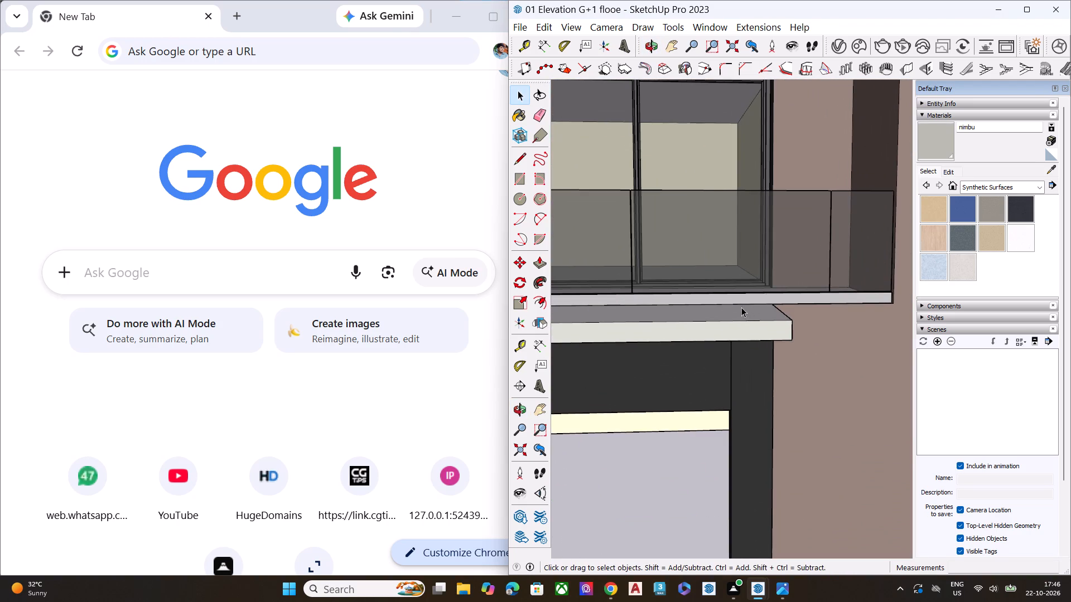
middle_click_drag(741, 307, 745, 250)
scroll(758, 406, "up", 1)
scroll(745, 246, "up", 2)
scroll(748, 235, "down", 1)
scroll(751, 237, "up", 1)
scroll(769, 254, "down", 7)
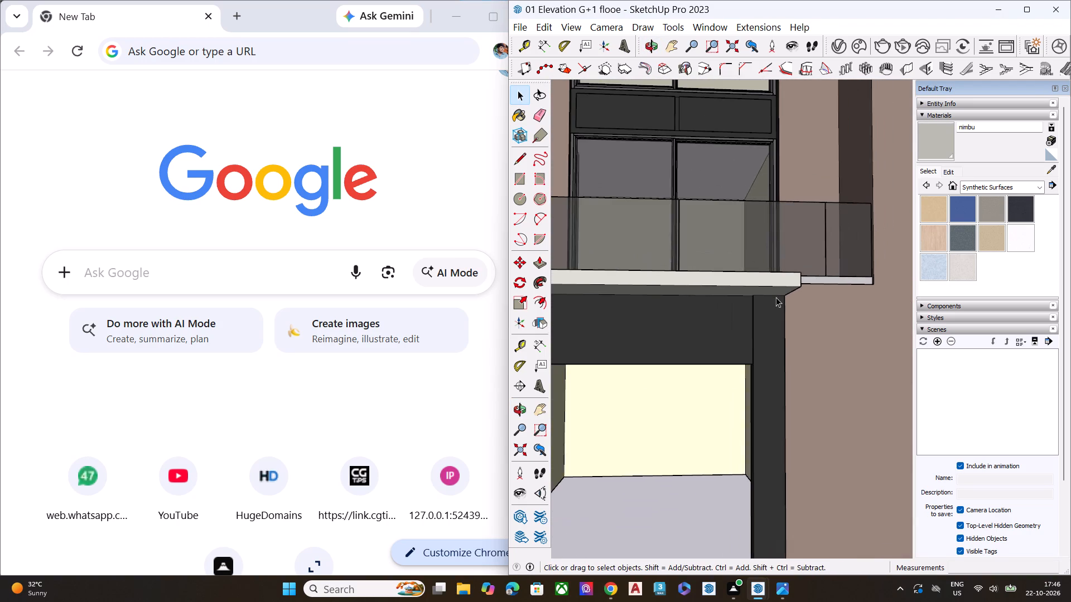
scroll(744, 274, "down", 17)
scroll(774, 296, "up", 1)
middle_click_drag(788, 295, 887, 280)
scroll(887, 279, "up", 1)
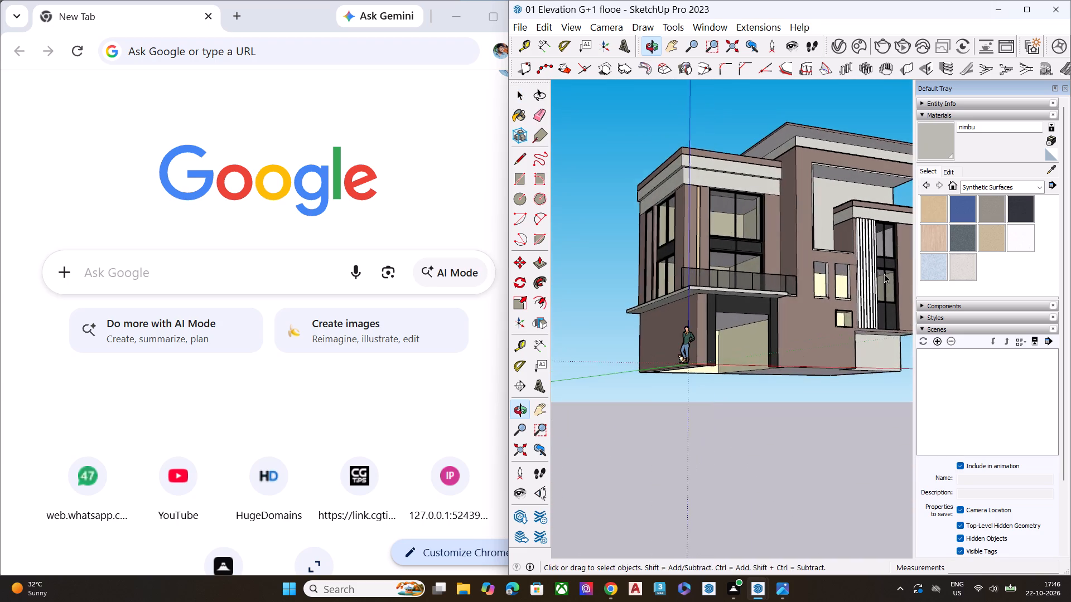
scroll(672, 271, "down", 7)
scroll(755, 259, "up", 1)
middle_click_drag(754, 258, 813, 259)
scroll(691, 272, "up", 7)
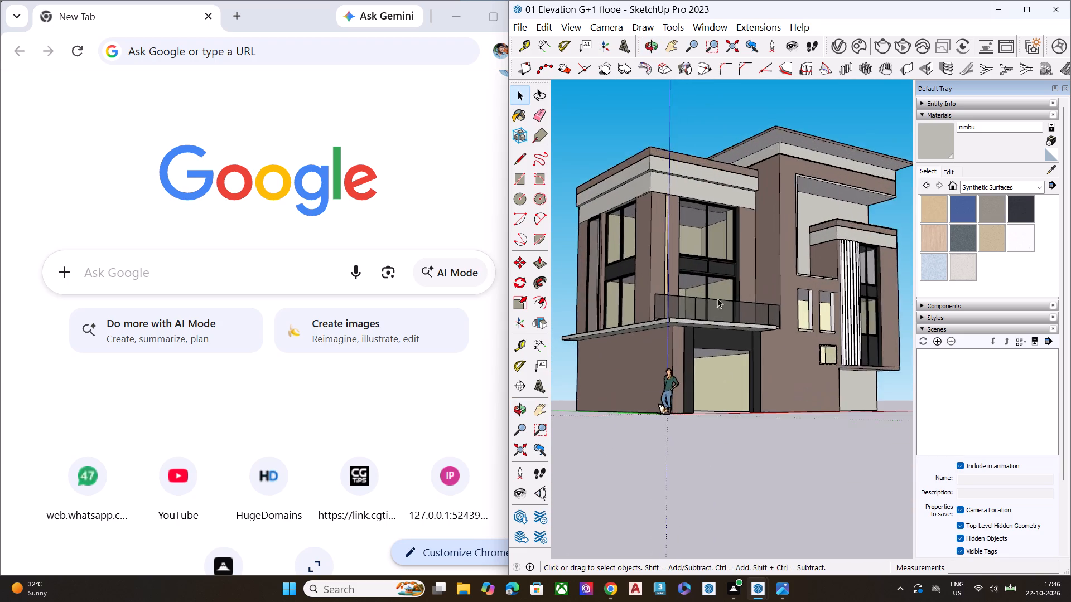
scroll(730, 307, "down", 7)
Switch to Chrome, open the 3D Warehouse site and search its models for "railling".
left_click(199, 274)
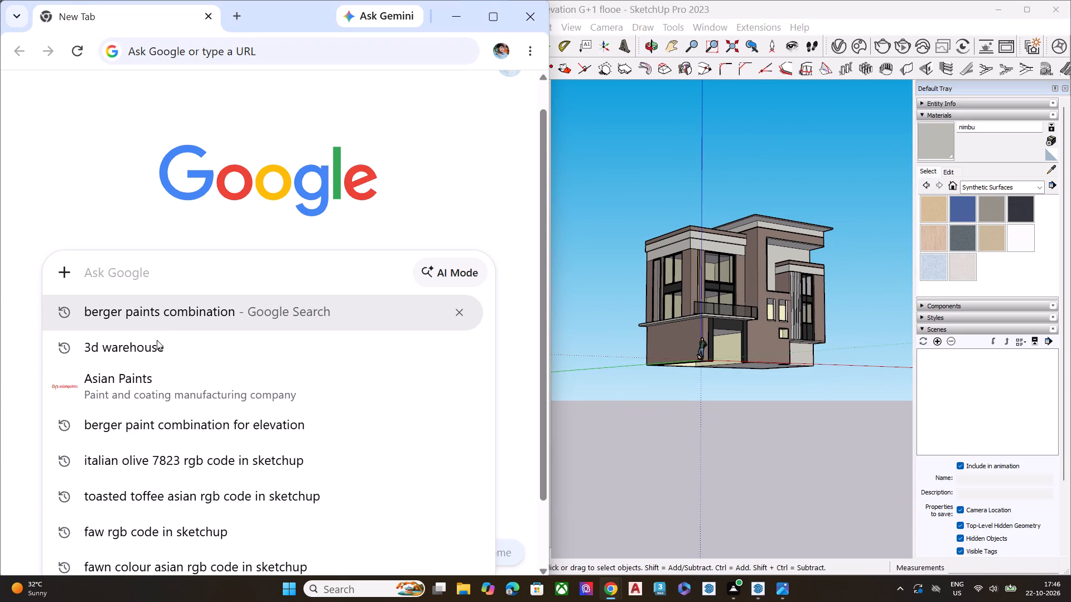
left_click(153, 347)
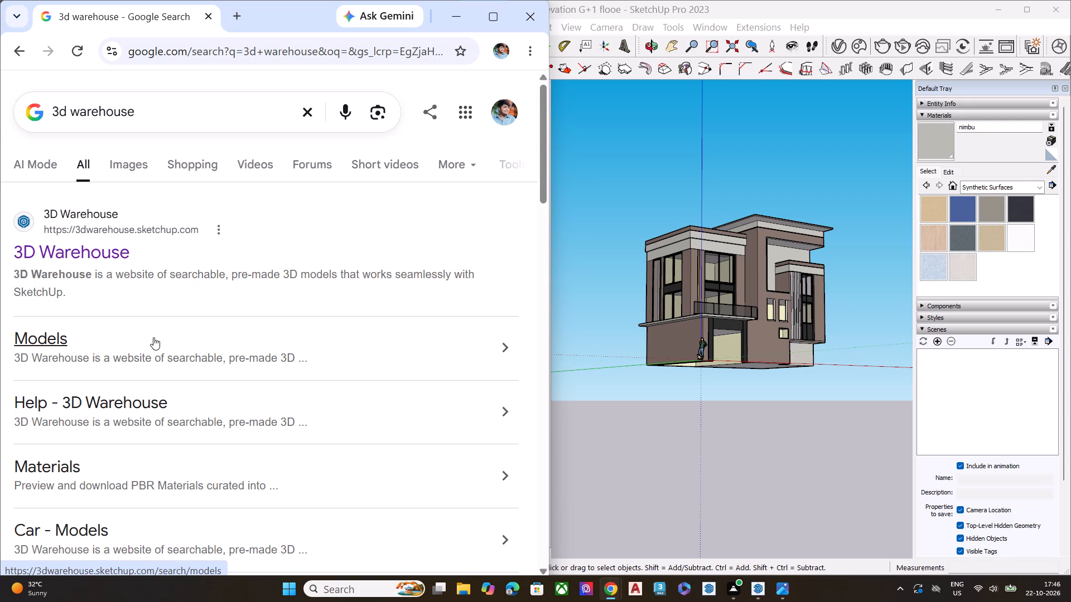
left_click(61, 255)
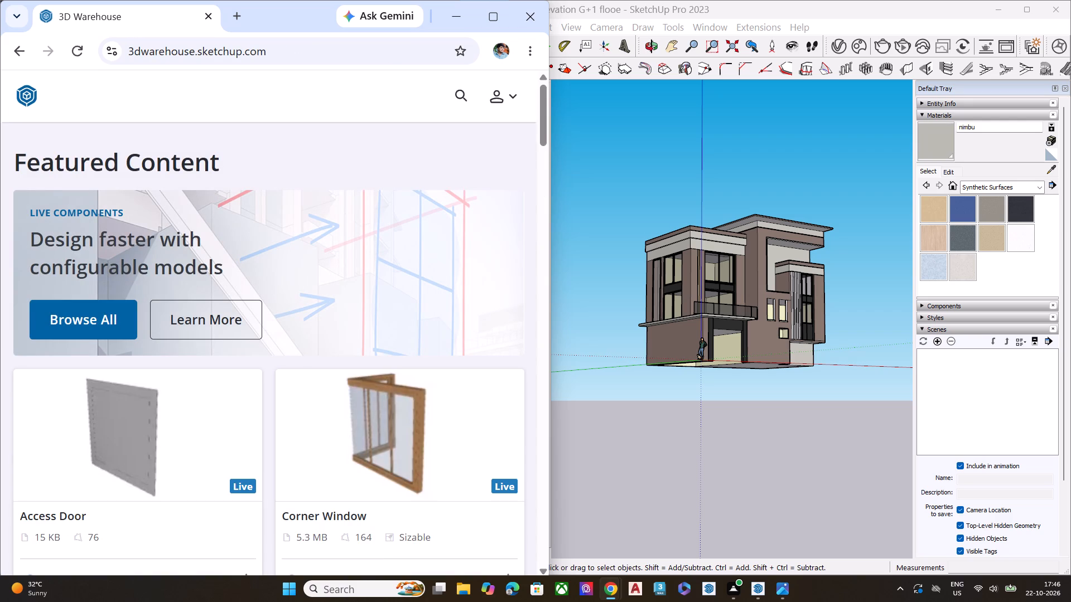
left_click(455, 99)
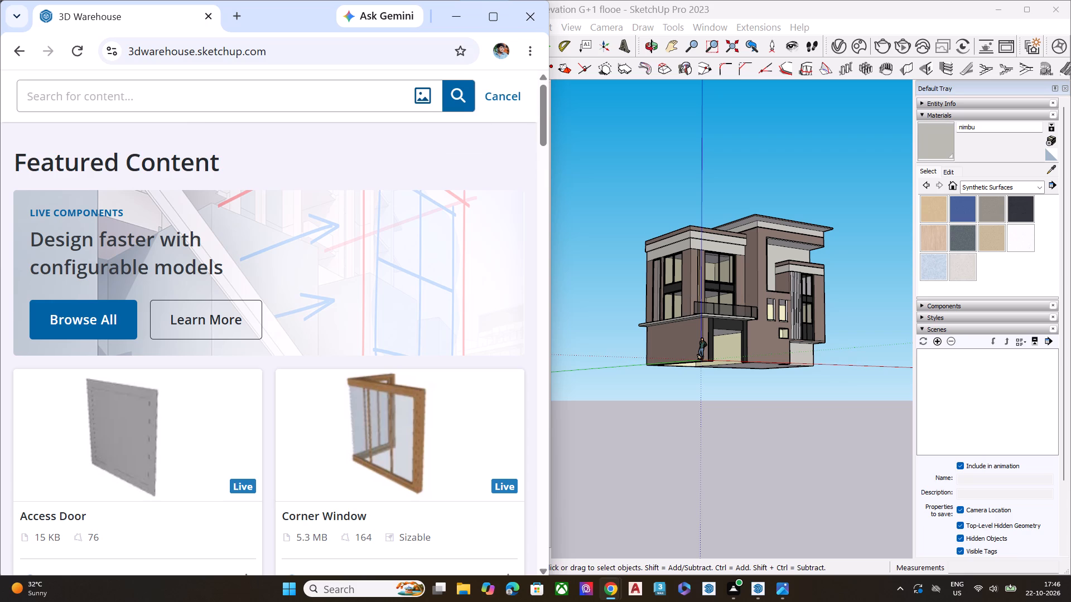
left_click(306, 102)
type("raill")
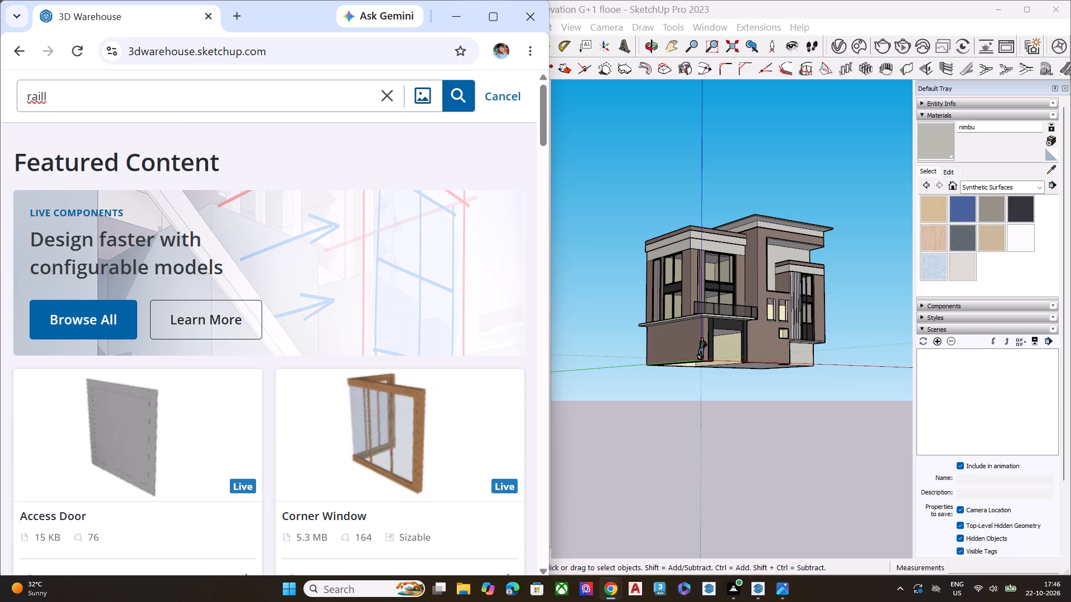
type("ing")
key("Return")
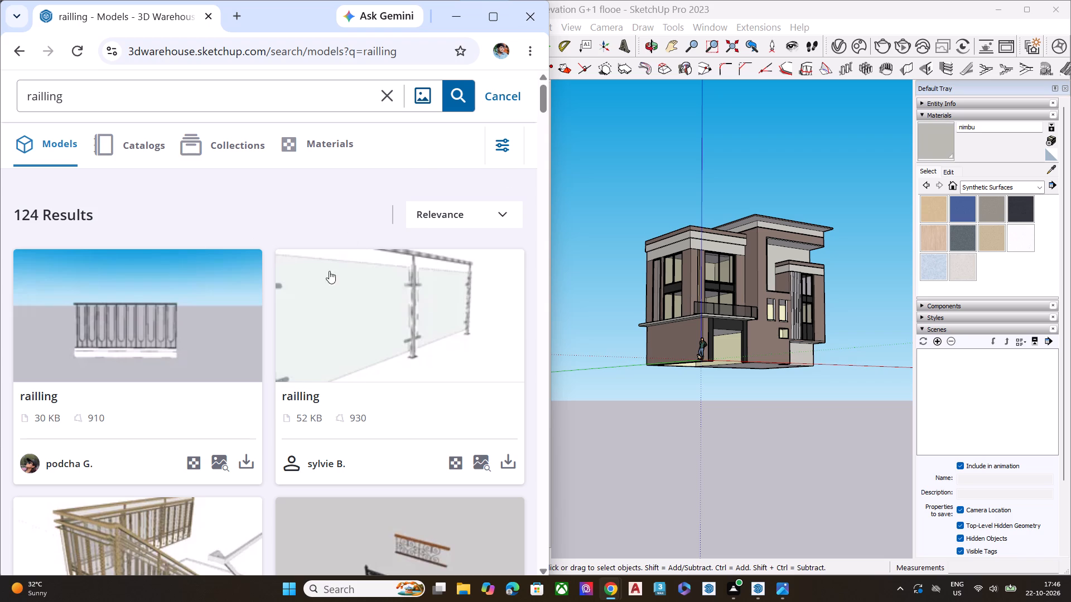
Look through the 3D Warehouse results for "railling" for a balcony railing model that suits the house facade.
scroll(413, 342, "down", 3)
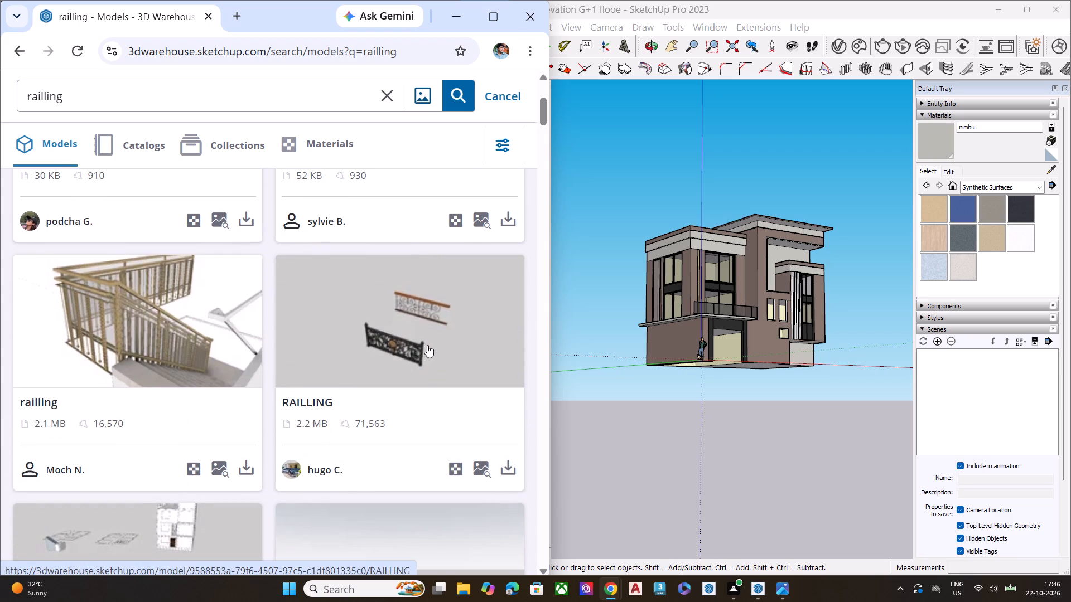
scroll(434, 339, "down", 2)
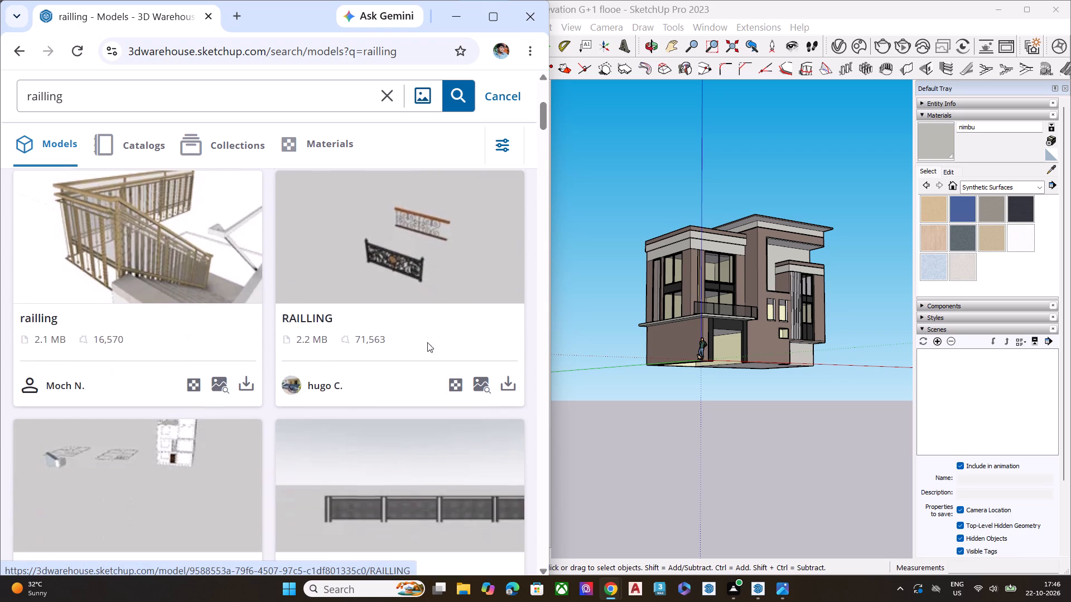
scroll(427, 342, "down", 4)
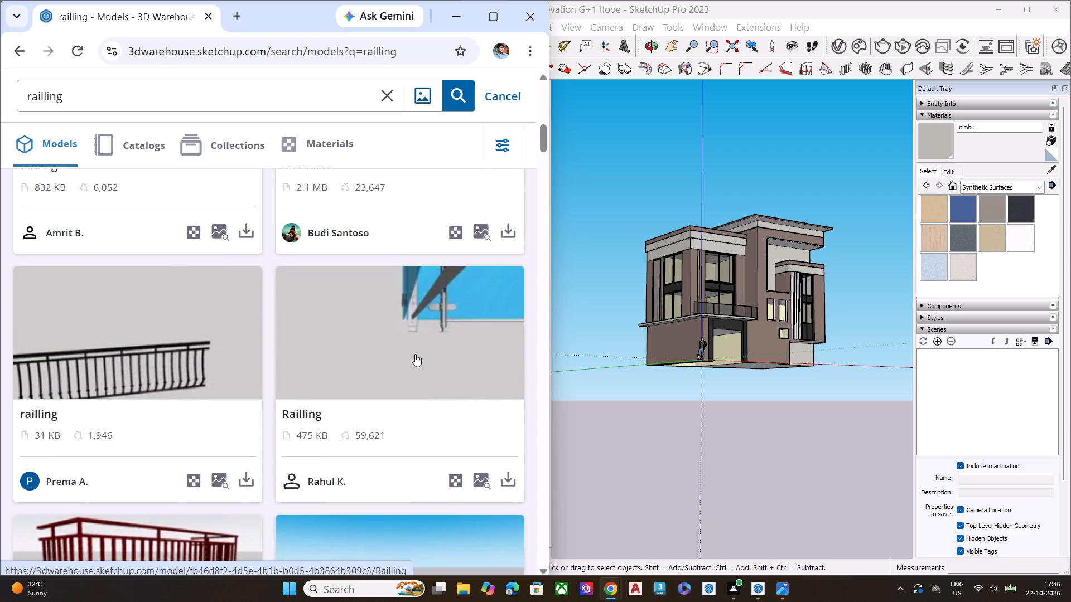
scroll(420, 361, "down", 5)
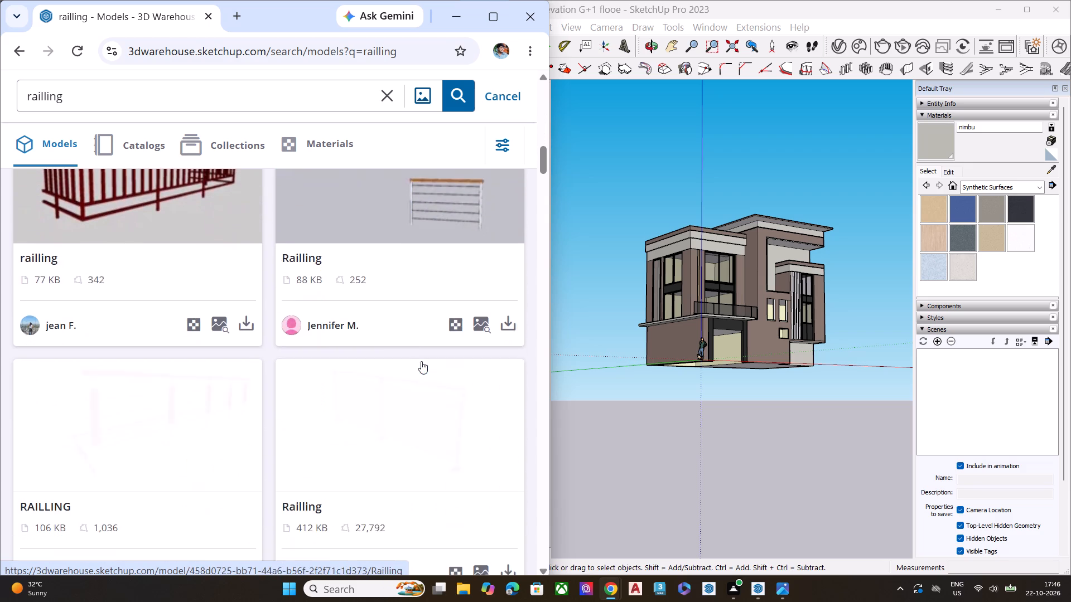
scroll(422, 361, "down", 2)
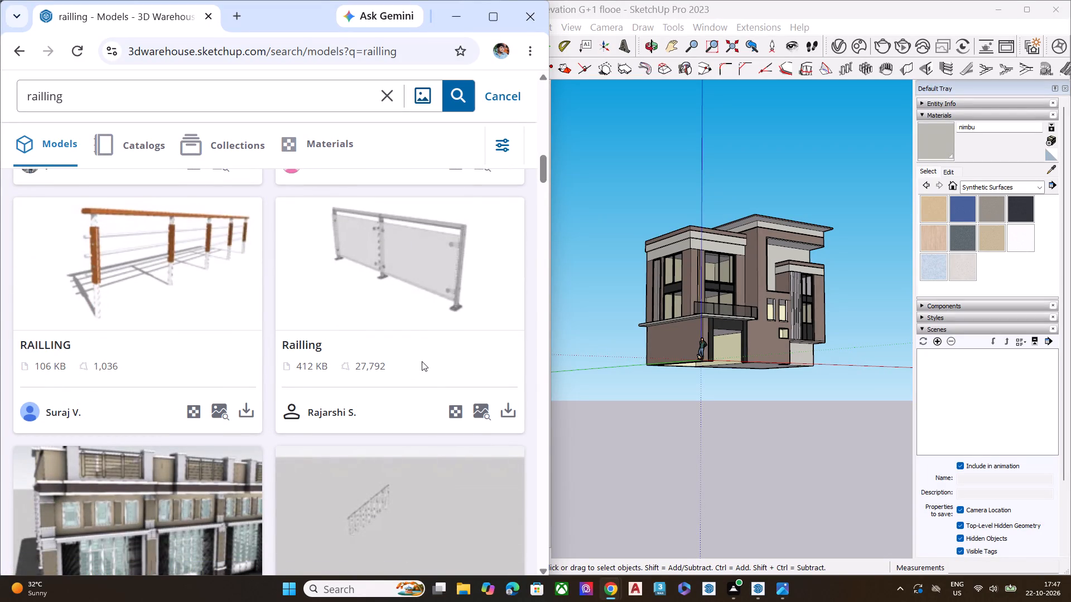
scroll(407, 370, "down", 5)
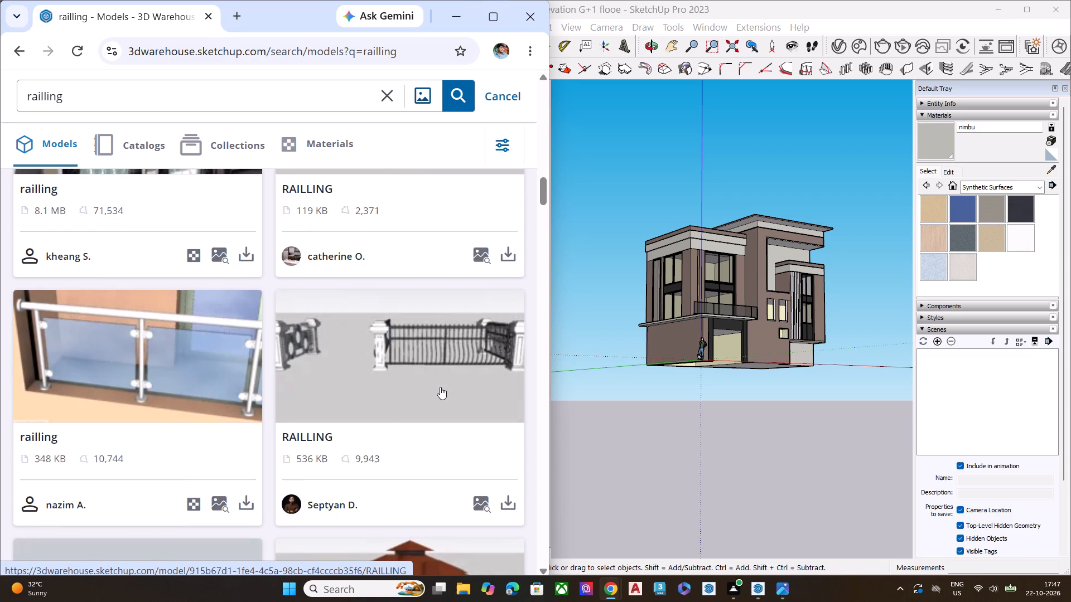
scroll(403, 407, "down", 4)
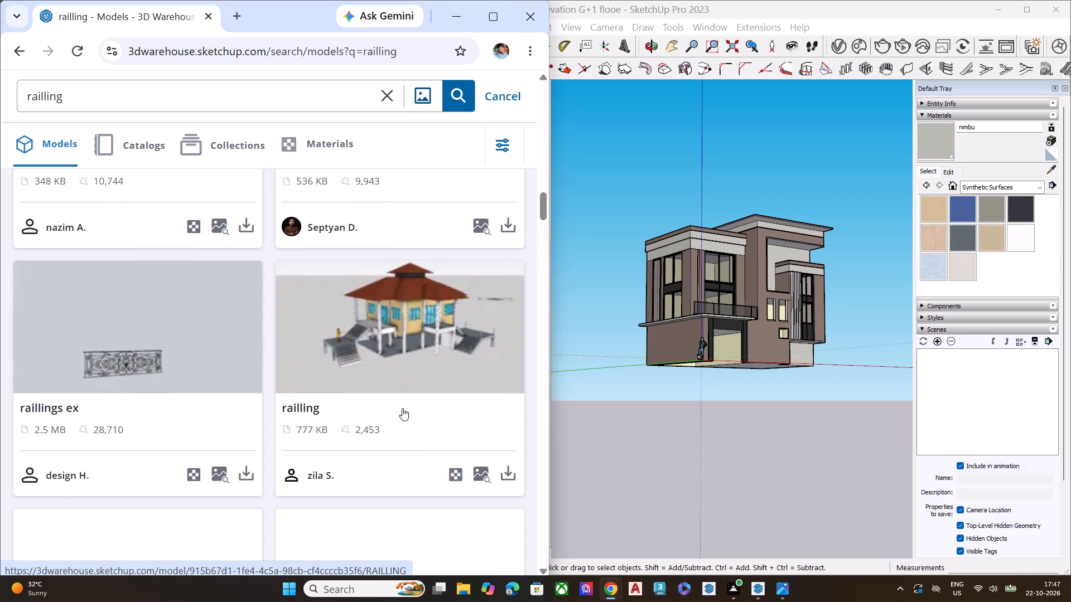
scroll(402, 408, "down", 6)
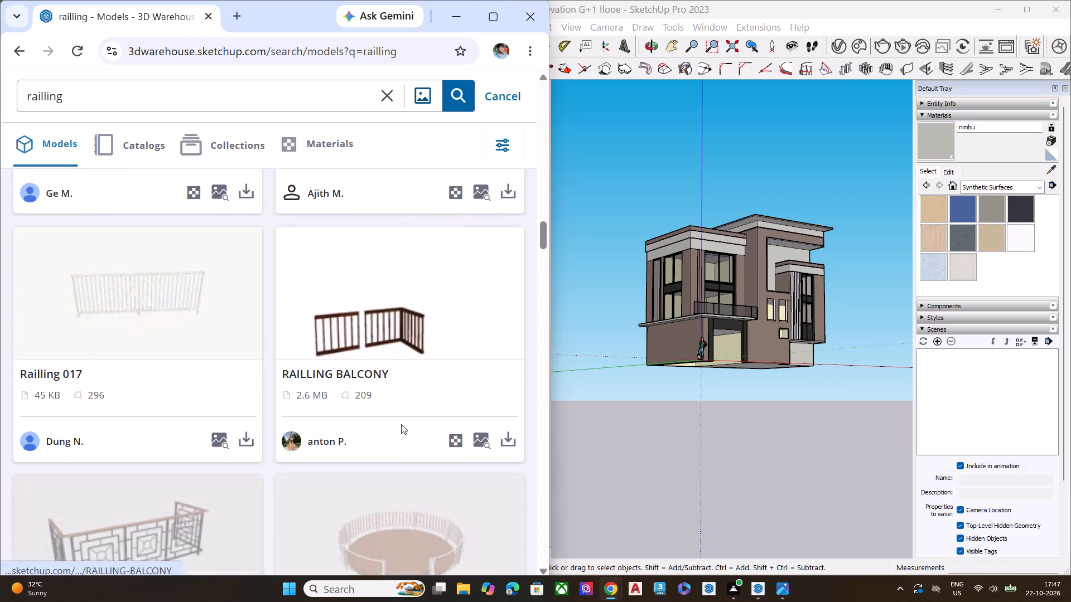
scroll(401, 425, "down", 2)
scroll(401, 425, "up", 1)
scroll(401, 425, "down", 7)
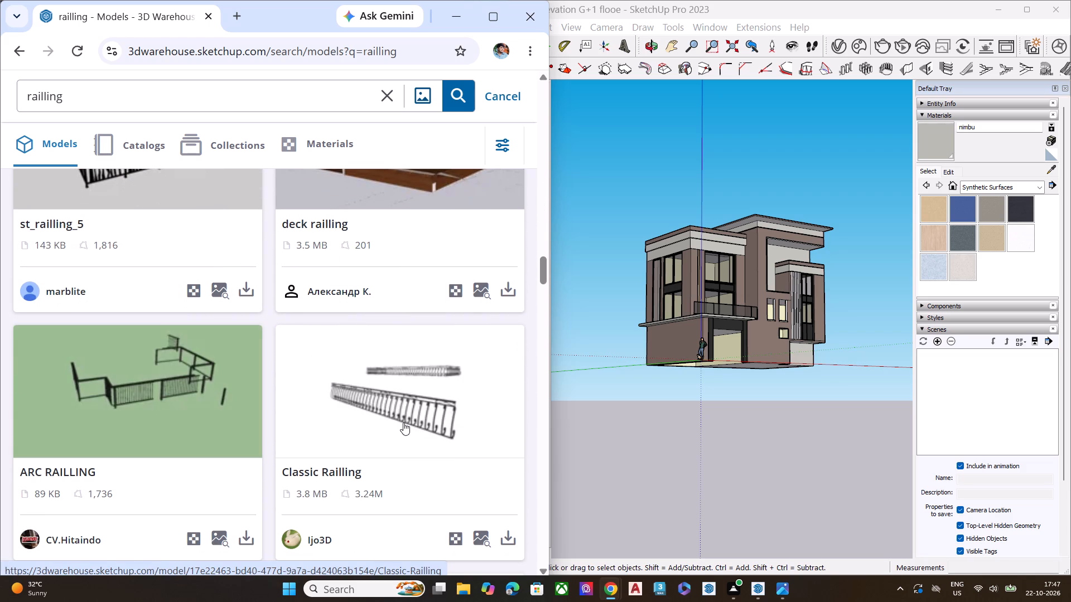
scroll(402, 424, "down", 2)
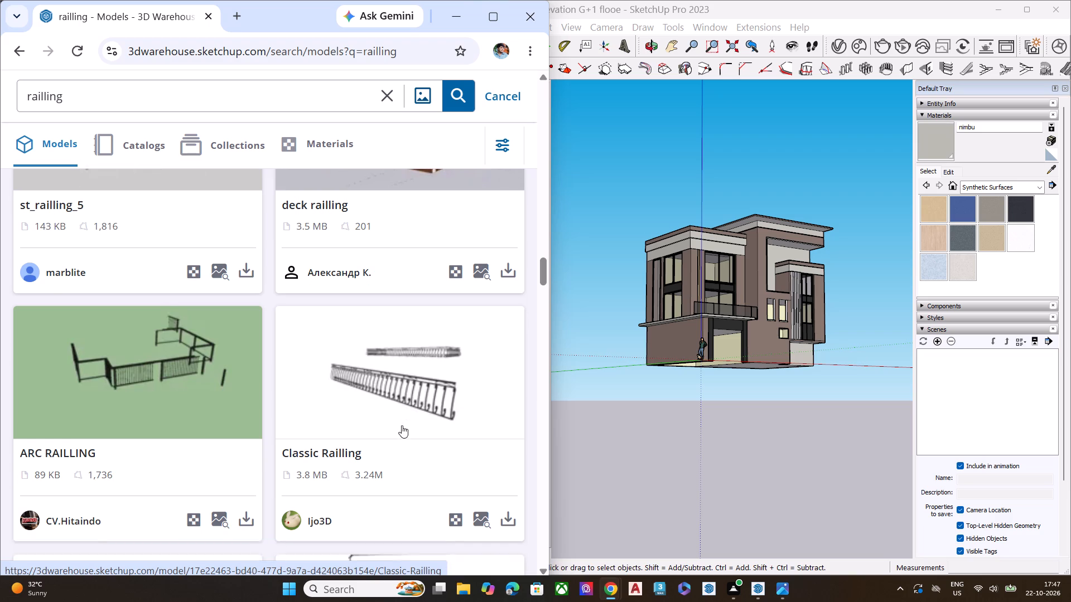
scroll(402, 425, "down", 7)
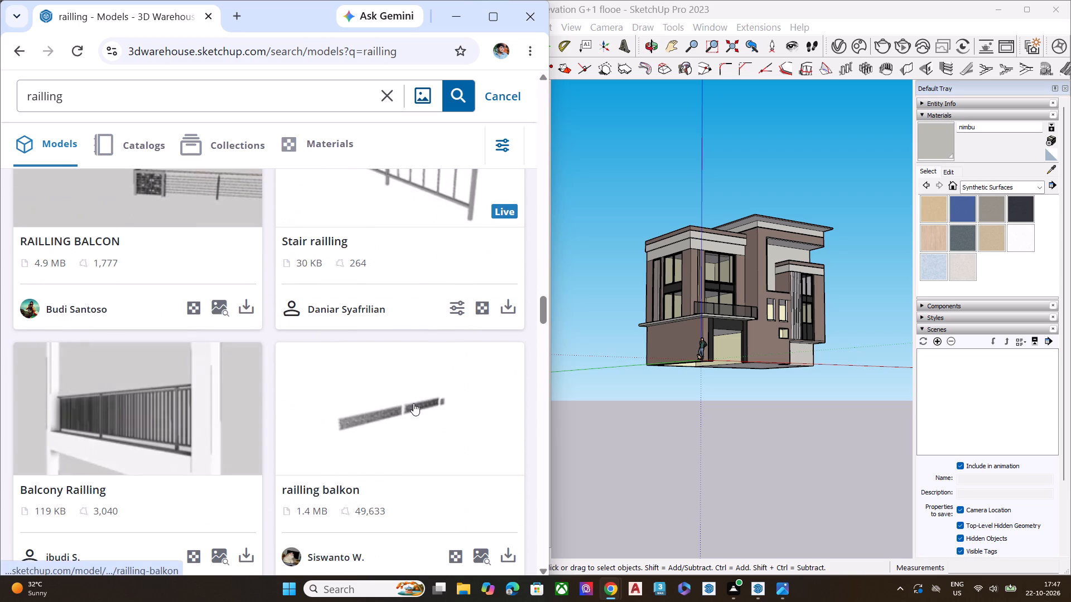
scroll(413, 403, "down", 6)
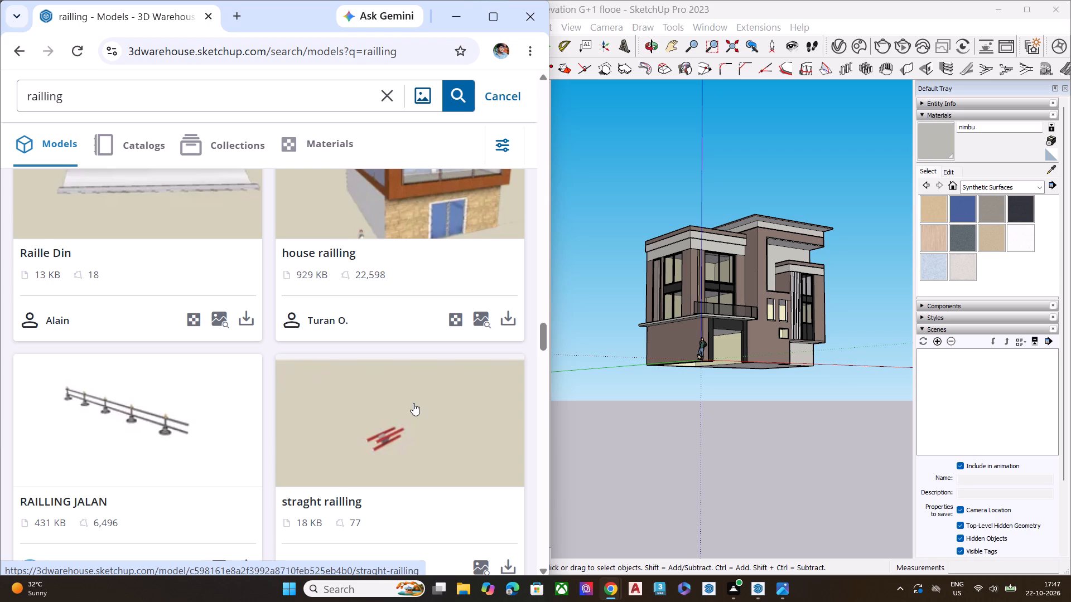
scroll(413, 403, "down", 5)
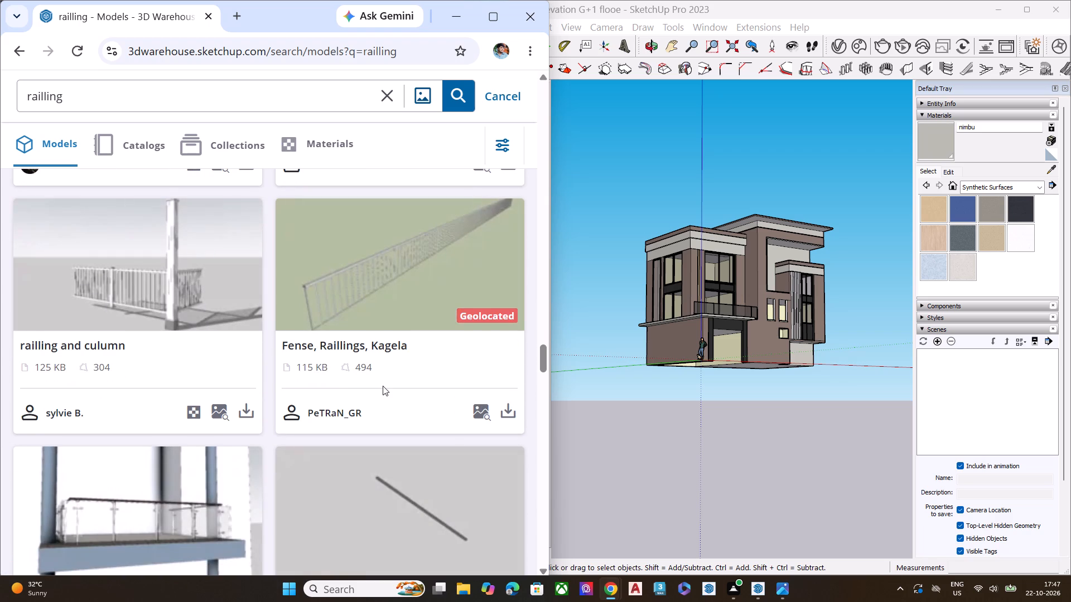
scroll(383, 386, "down", 4)
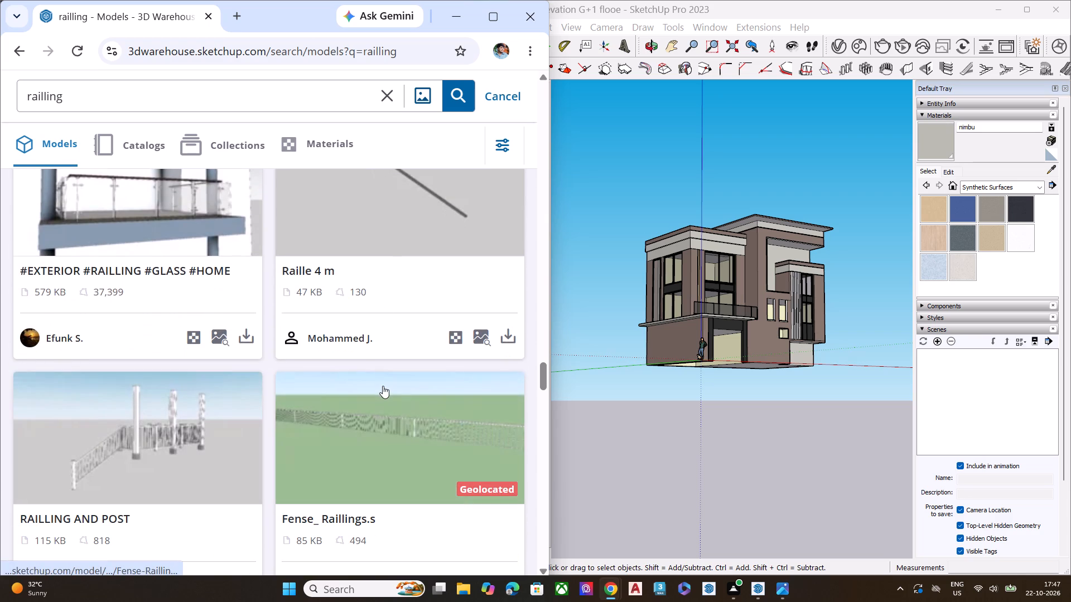
scroll(383, 386, "down", 4)
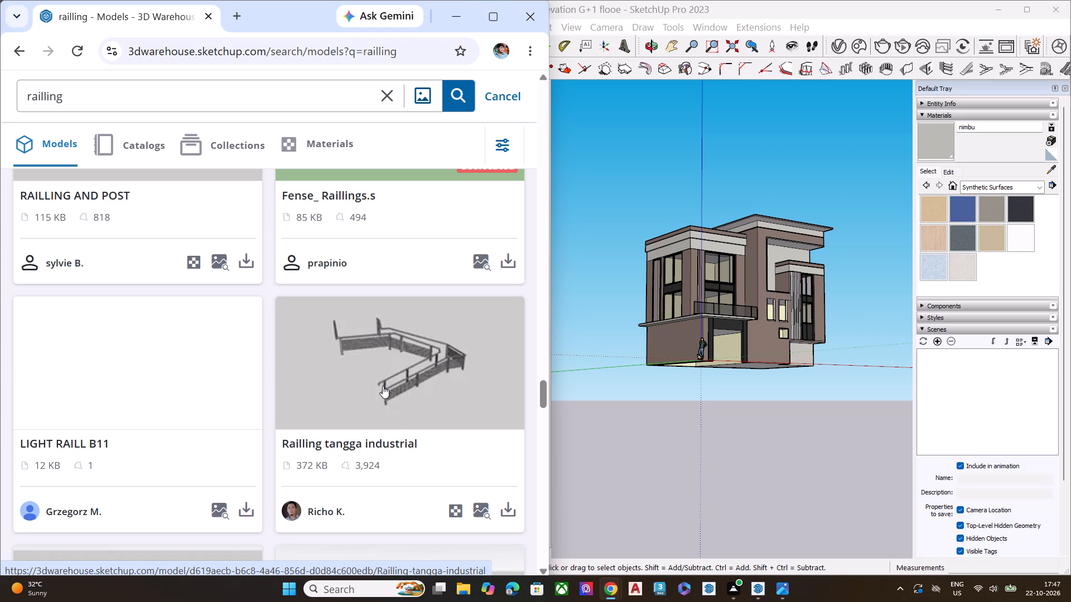
scroll(383, 386, "down", 4)
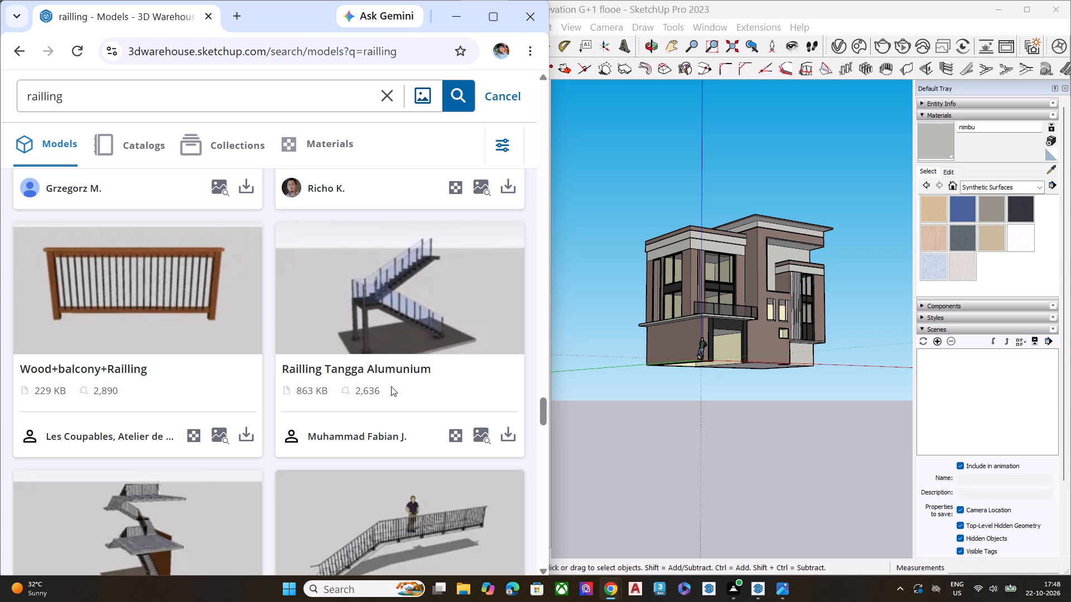
scroll(370, 433, "down", 3)
scroll(436, 448, "down", 3)
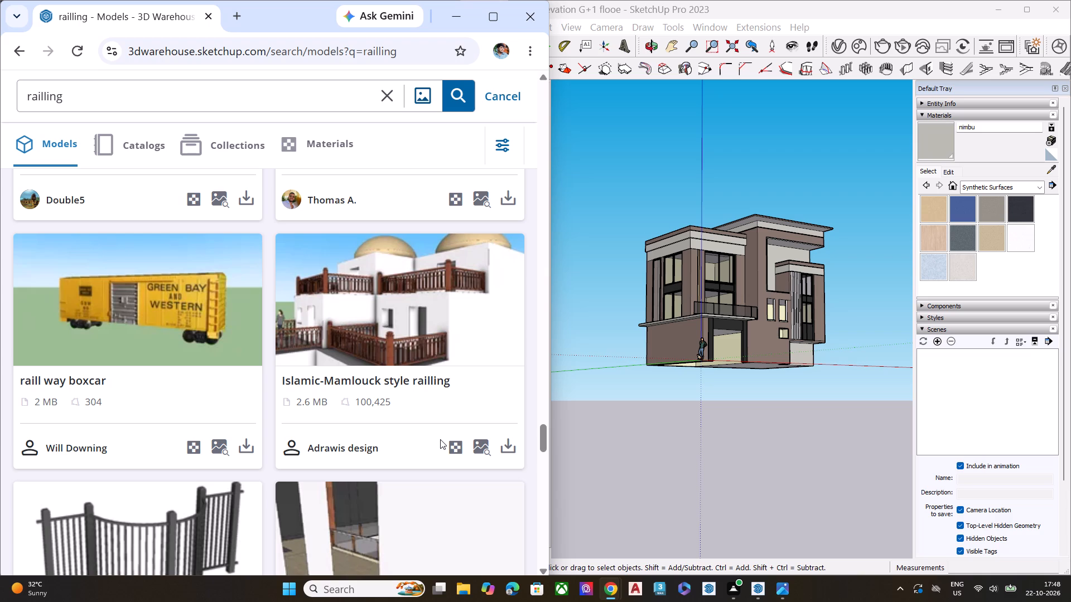
scroll(440, 439, "down", 9)
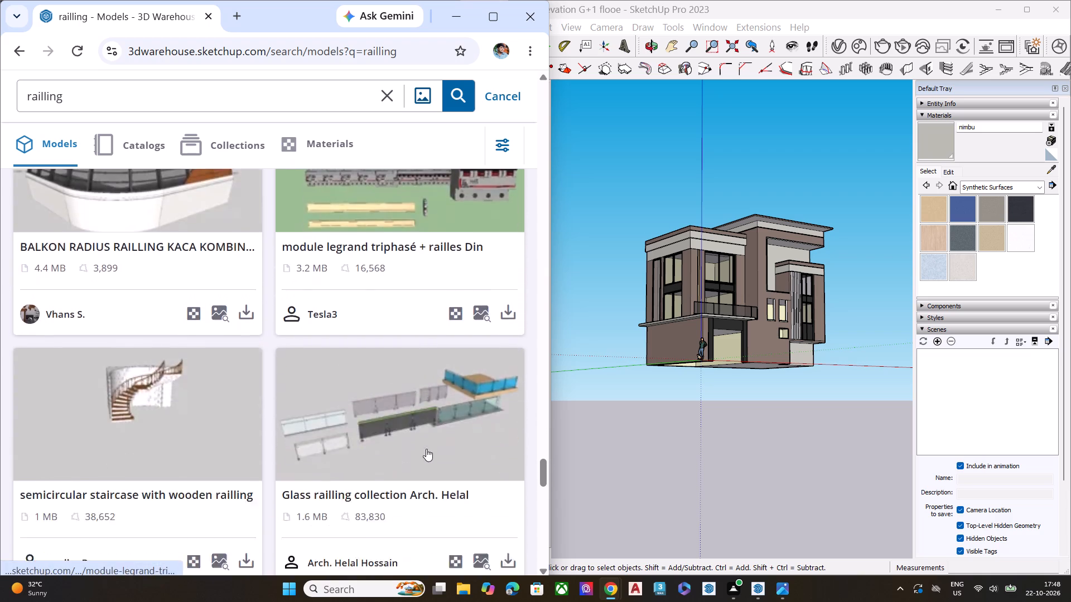
scroll(426, 449, "down", 6)
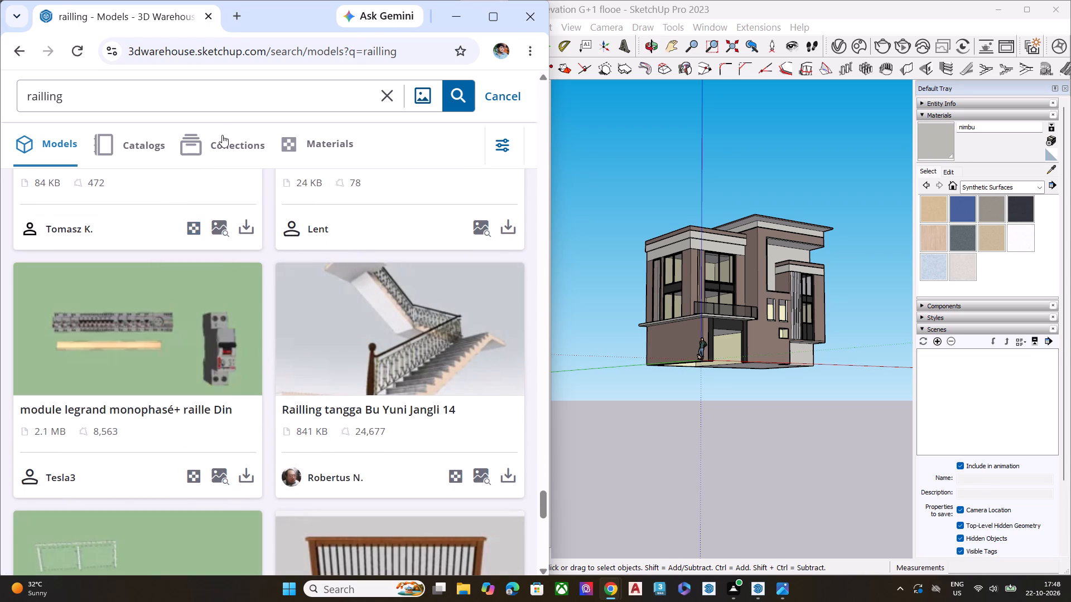
Refine the 3D Warehouse model search to "glass railling".
left_click(243, 105)
key("space")
key("Left")
key("Left")
key("Left")
key("Left")
key("Left")
key("Left")
key("Left")
key("Left")
key("Left")
key("Left")
key("Left")
type("glass")
key("space")
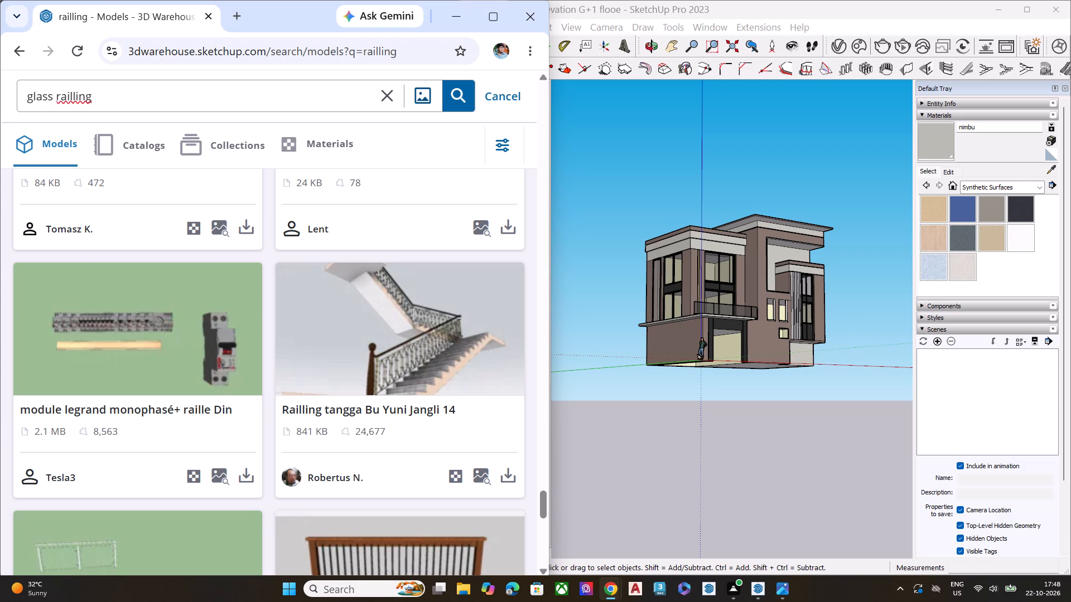
key("Return")
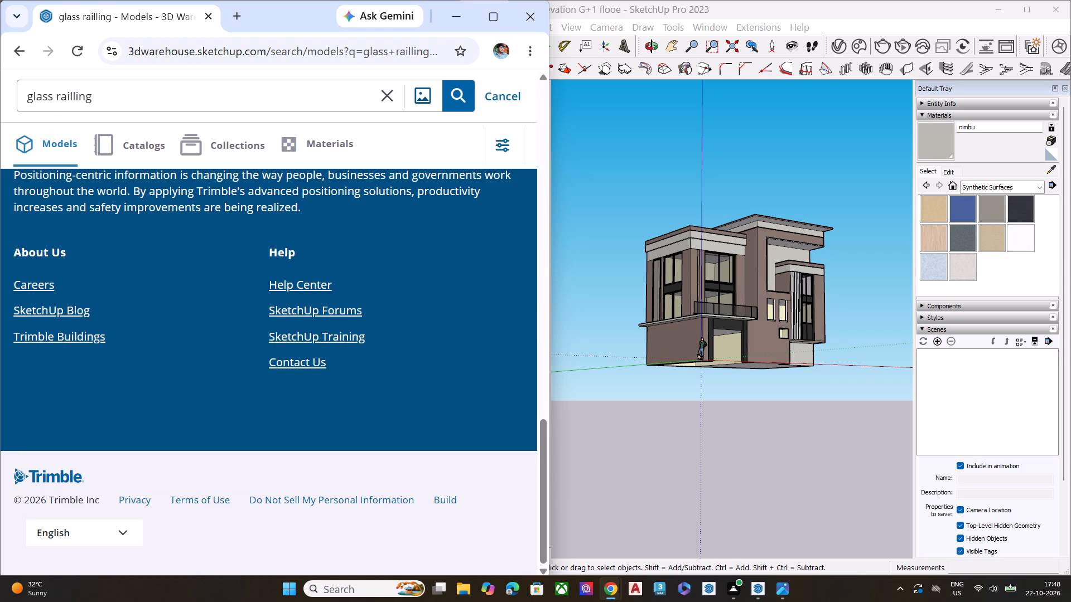
Look through the glass railing search results for a model that suits the balcony.
scroll(253, 204, "down", 3)
scroll(291, 249, "up", 9)
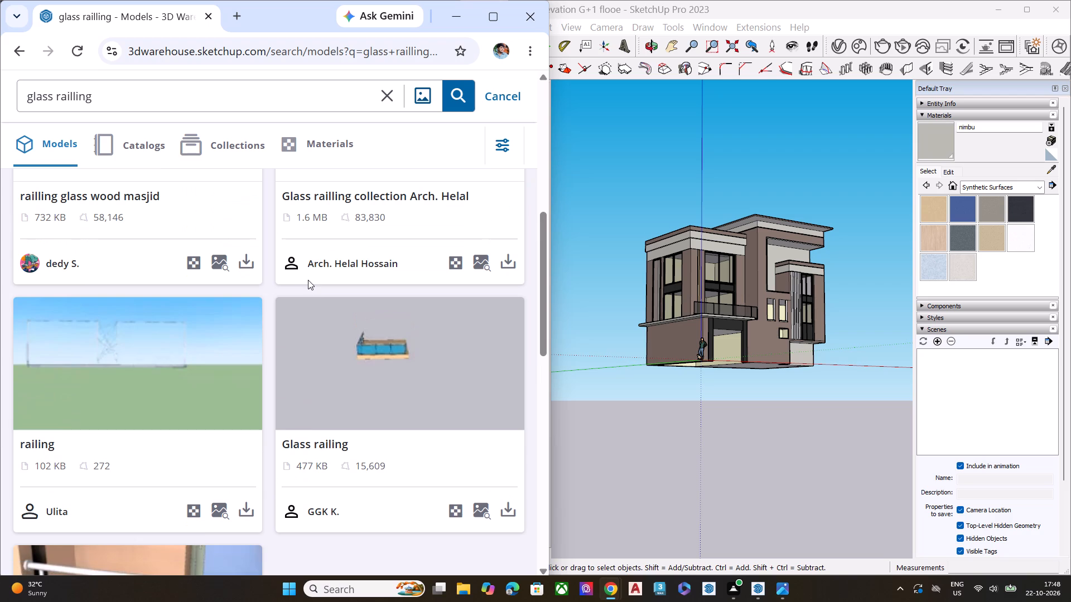
scroll(297, 297, "down", 3)
scroll(284, 314, "up", 3)
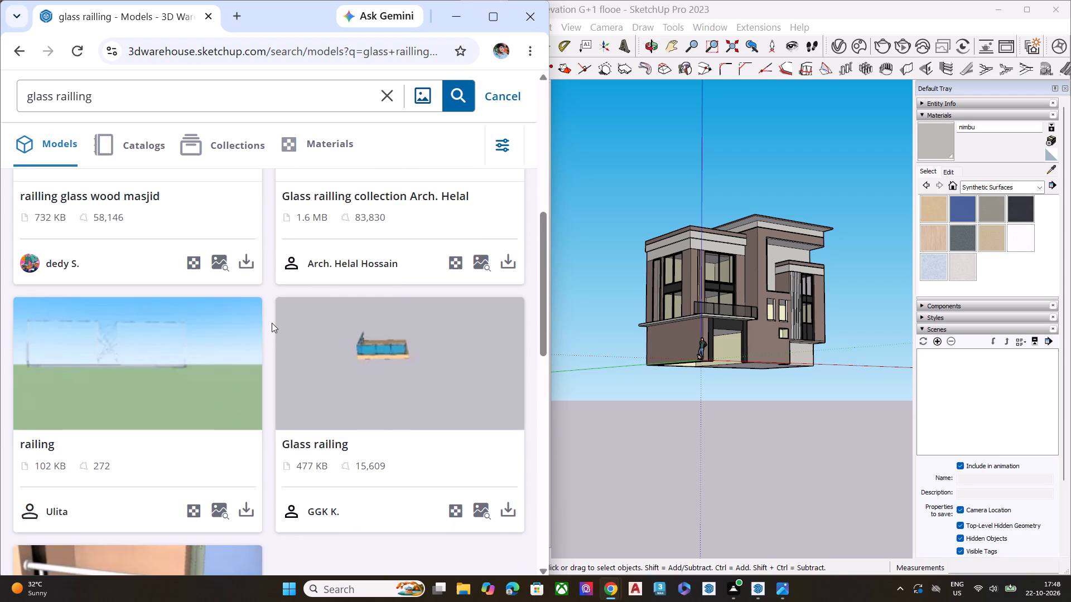